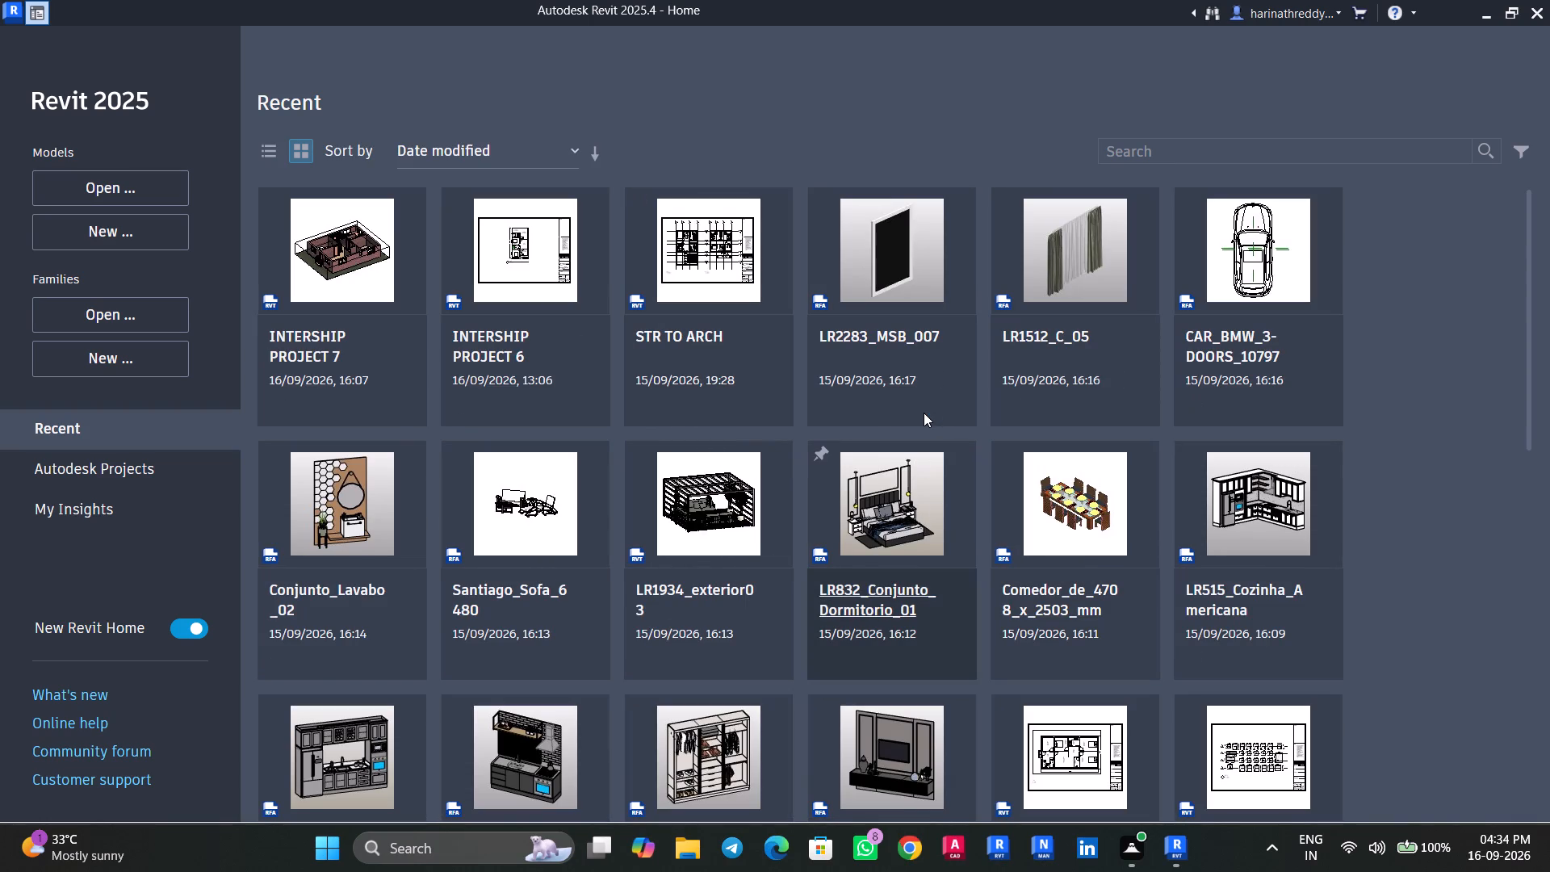
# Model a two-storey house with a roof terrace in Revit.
# Create a new project from the Architectural Template.
pyautogui.hotkey('ctrl', 'n')
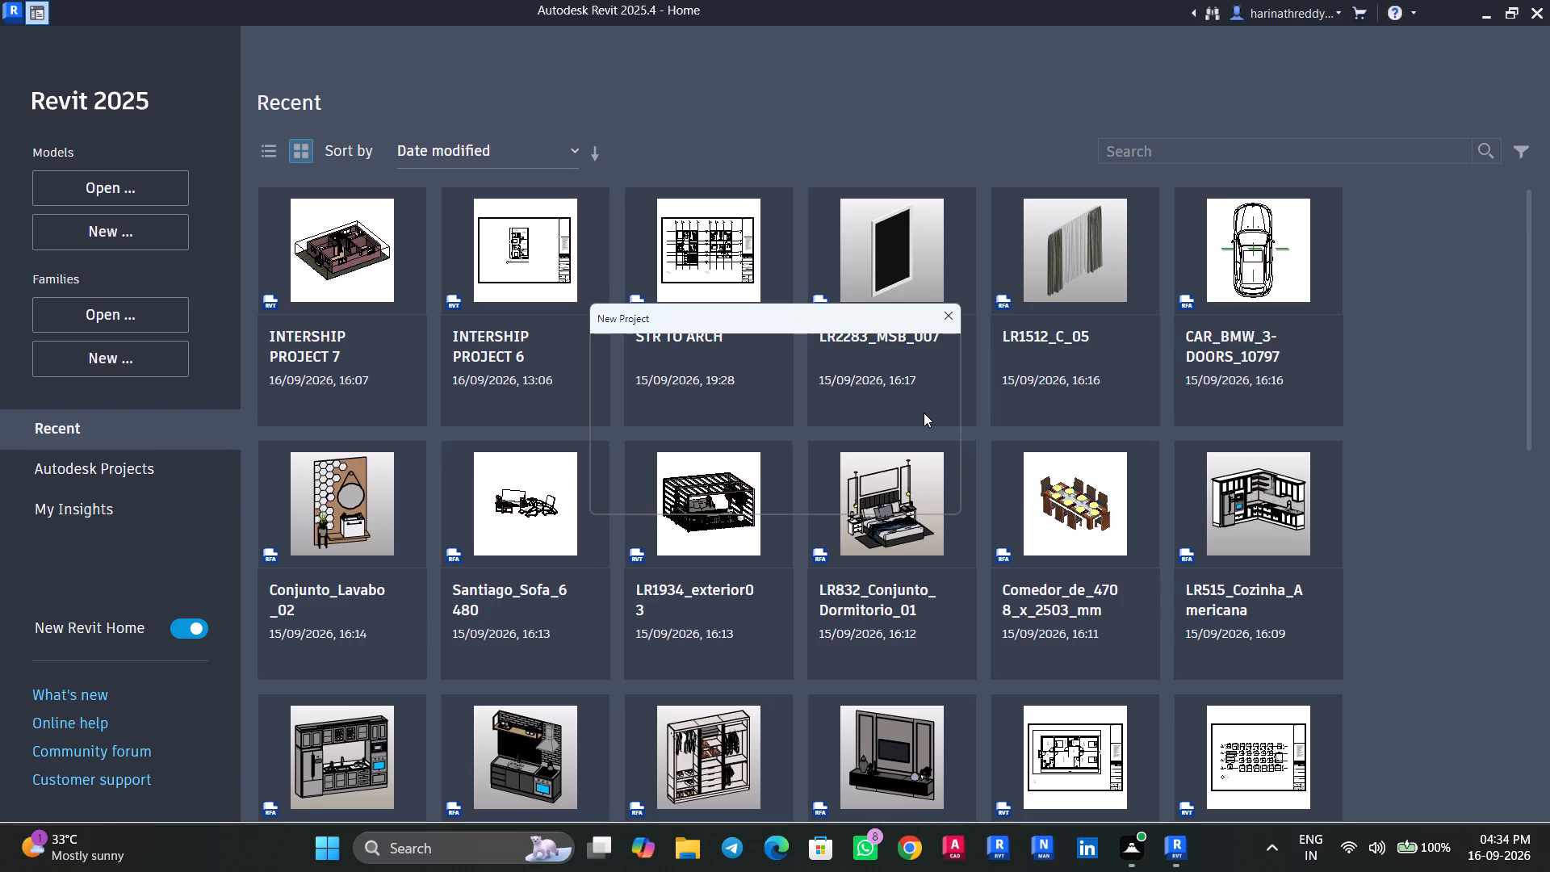
pyautogui.press('Down')
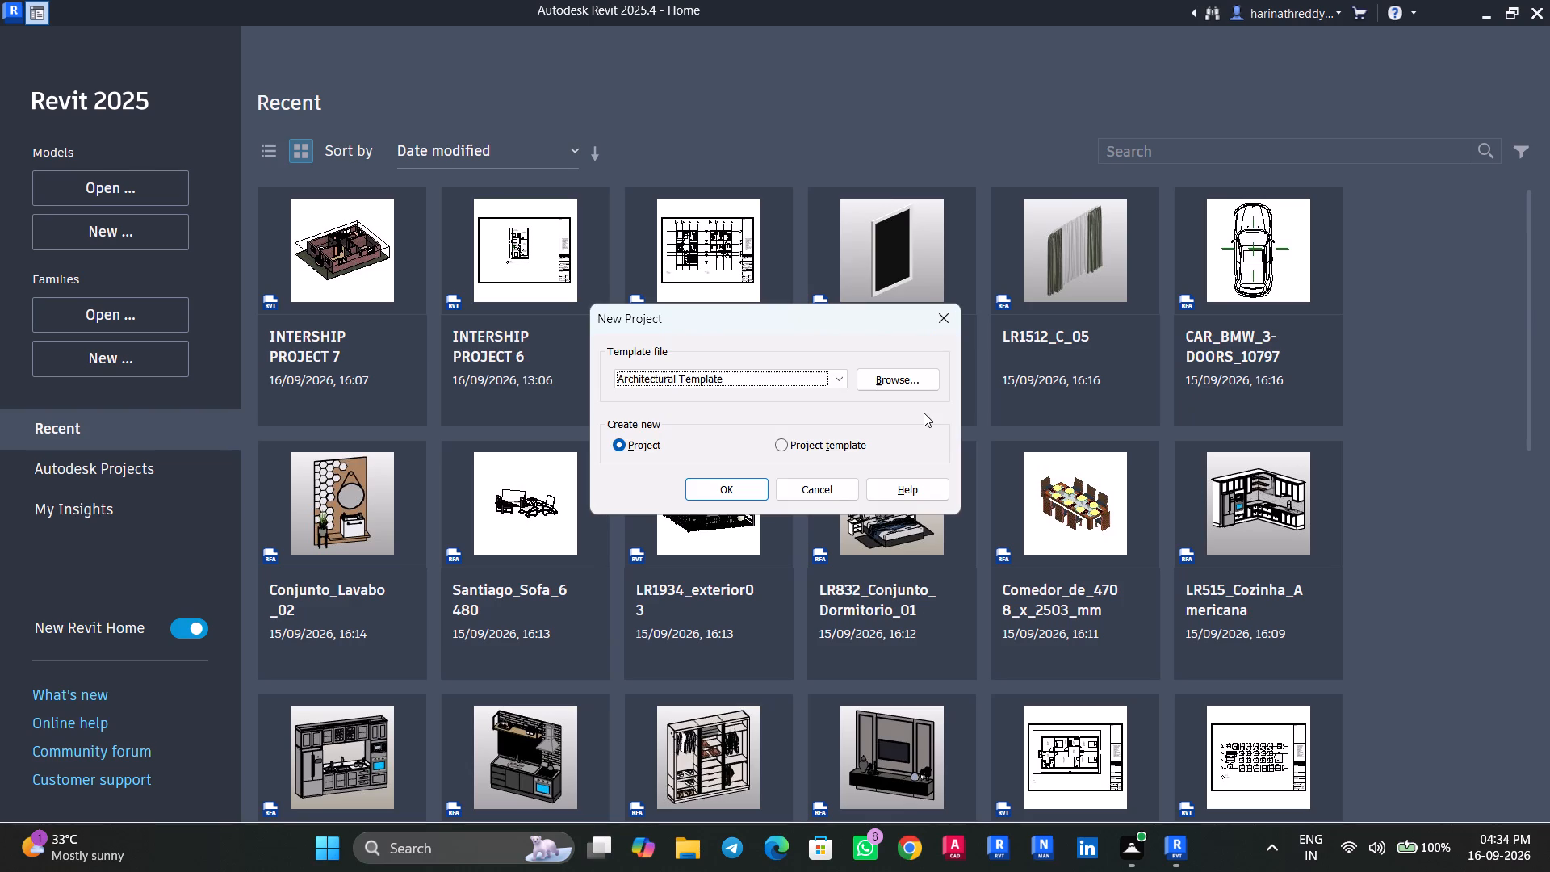
pyautogui.press('Return')
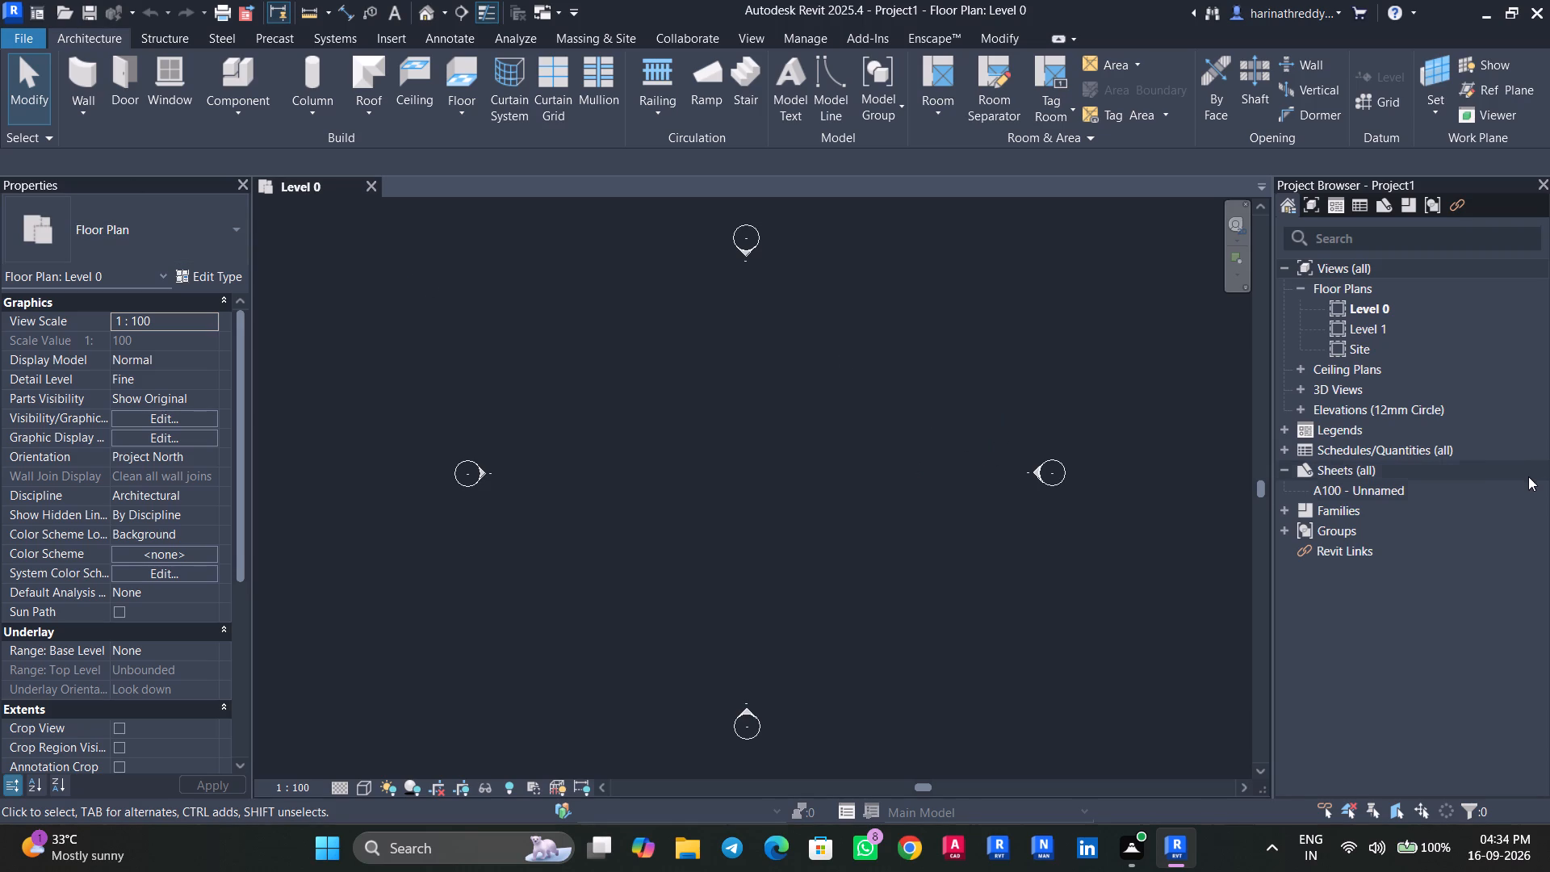
pyautogui.write('un')
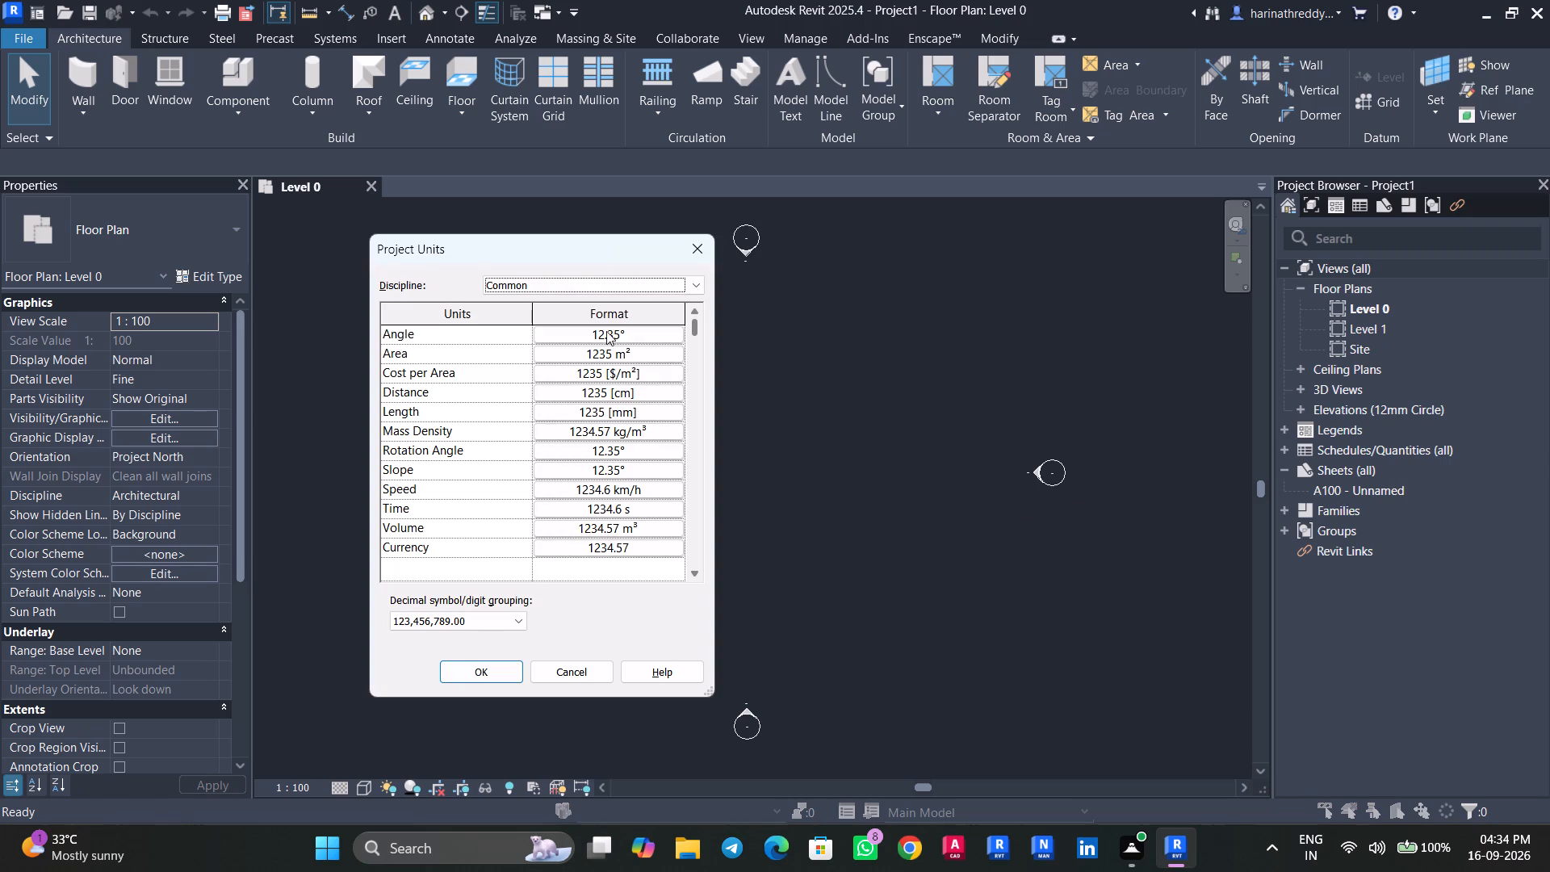
pyautogui.click(693, 249)
# Link the PDF 12-09-2026 (1) at 600 DPI and place it between the elevation markers in the Level 0 floor plan.
pyautogui.click(394, 42)
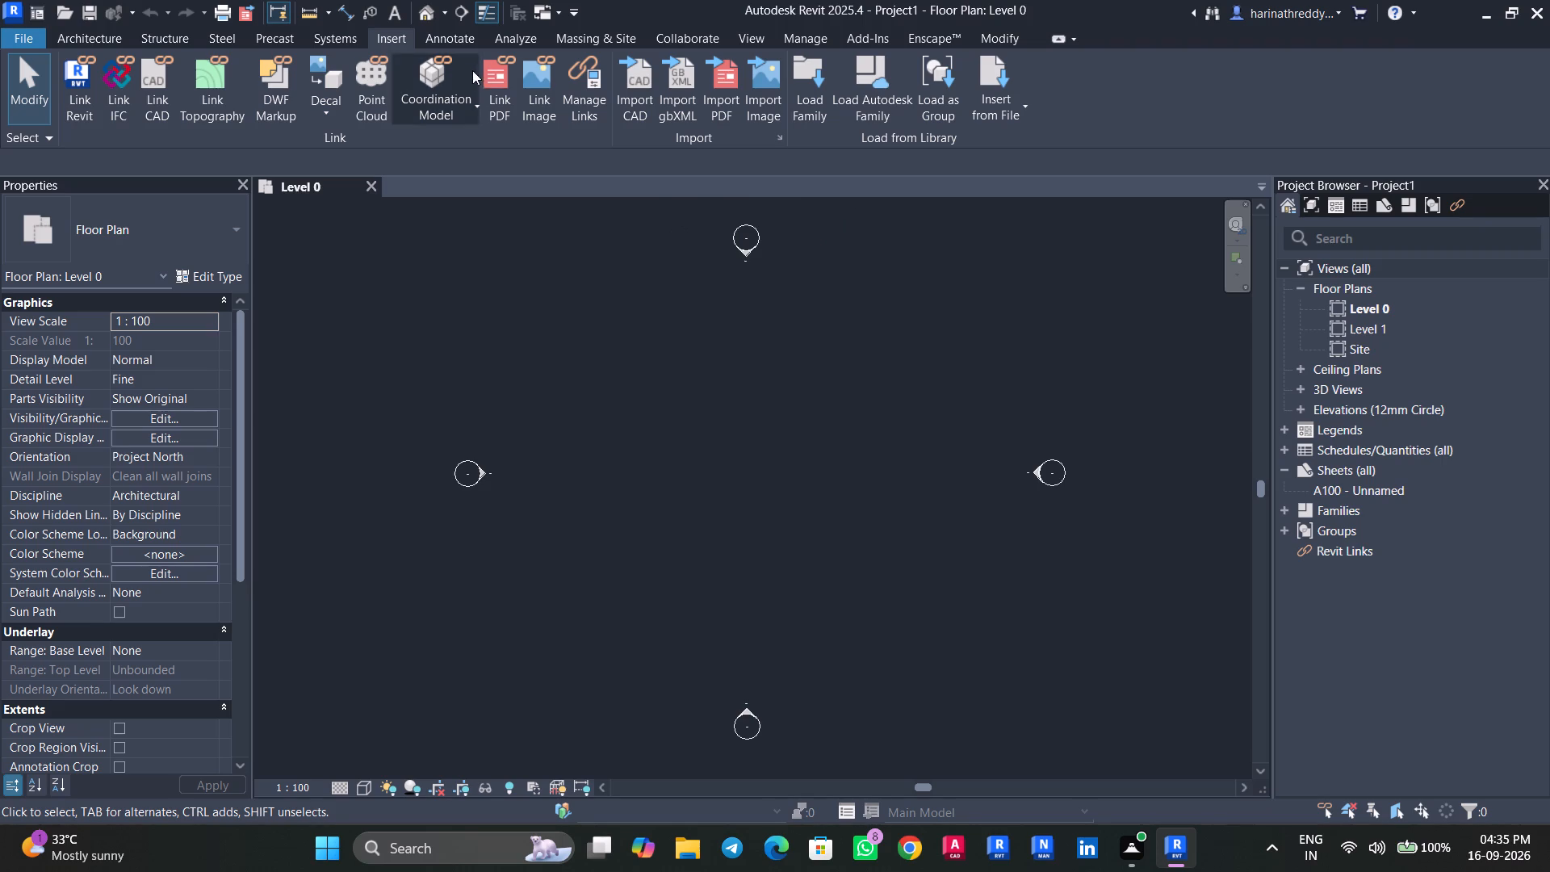
pyautogui.click(506, 87)
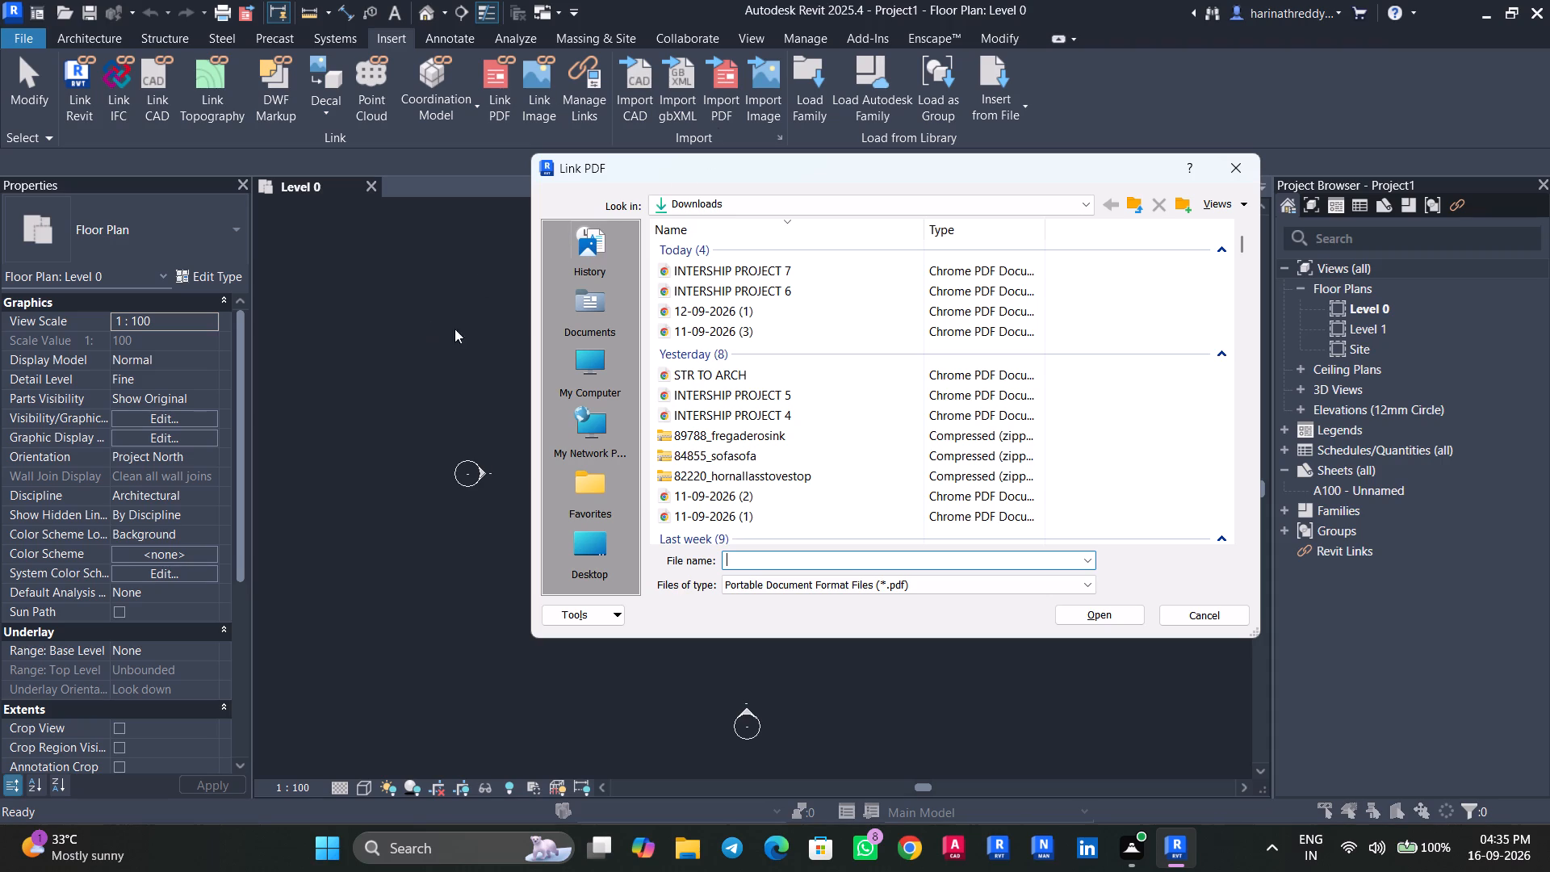
pyautogui.click(747, 270)
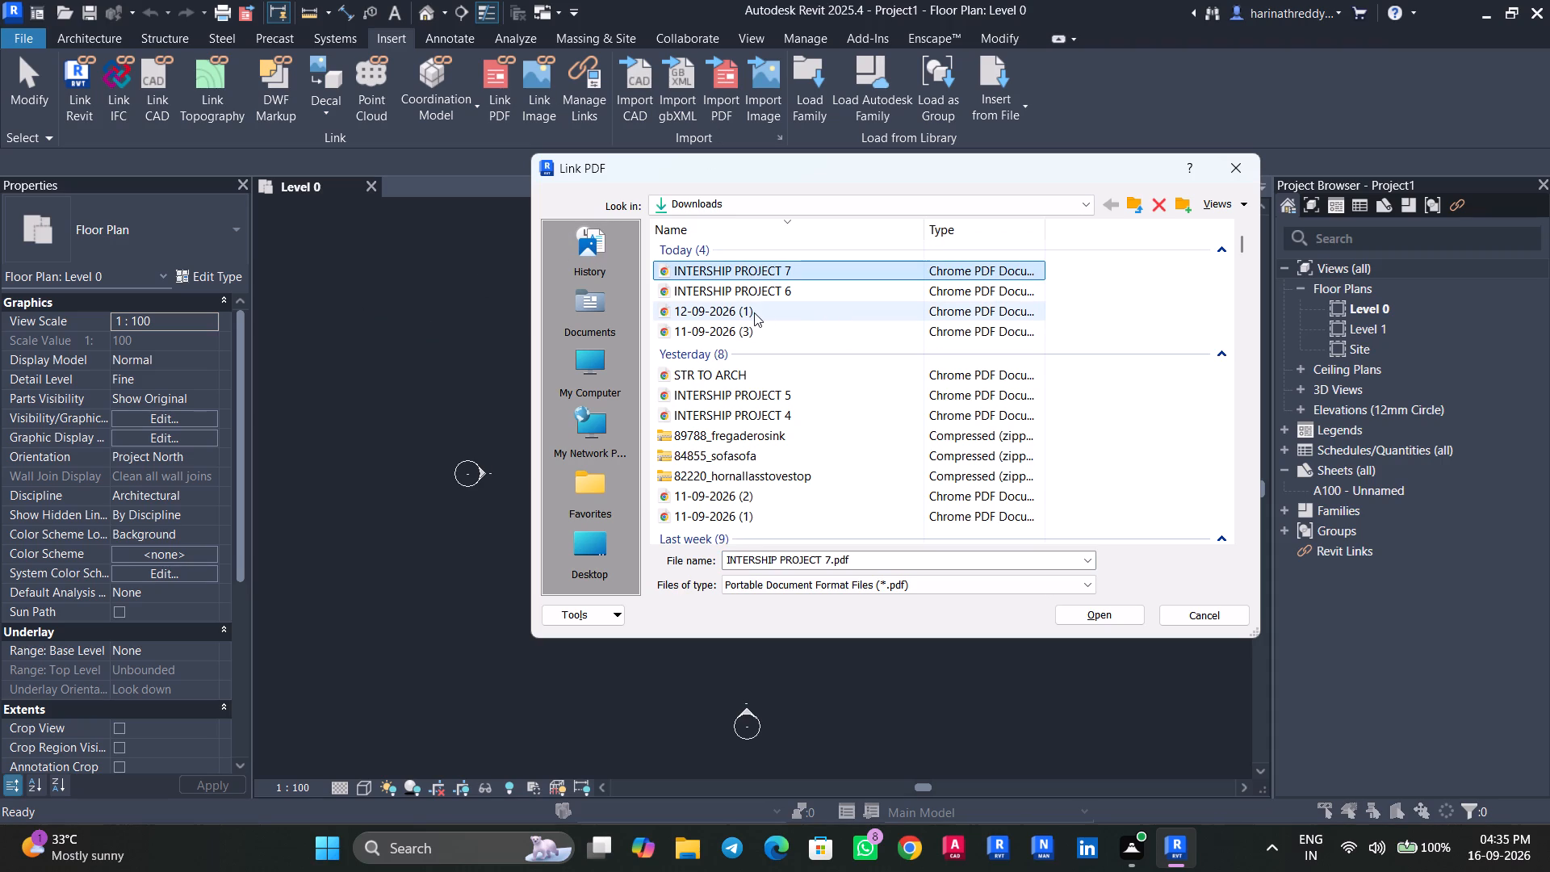
pyautogui.click(754, 312)
pyautogui.click(1083, 615)
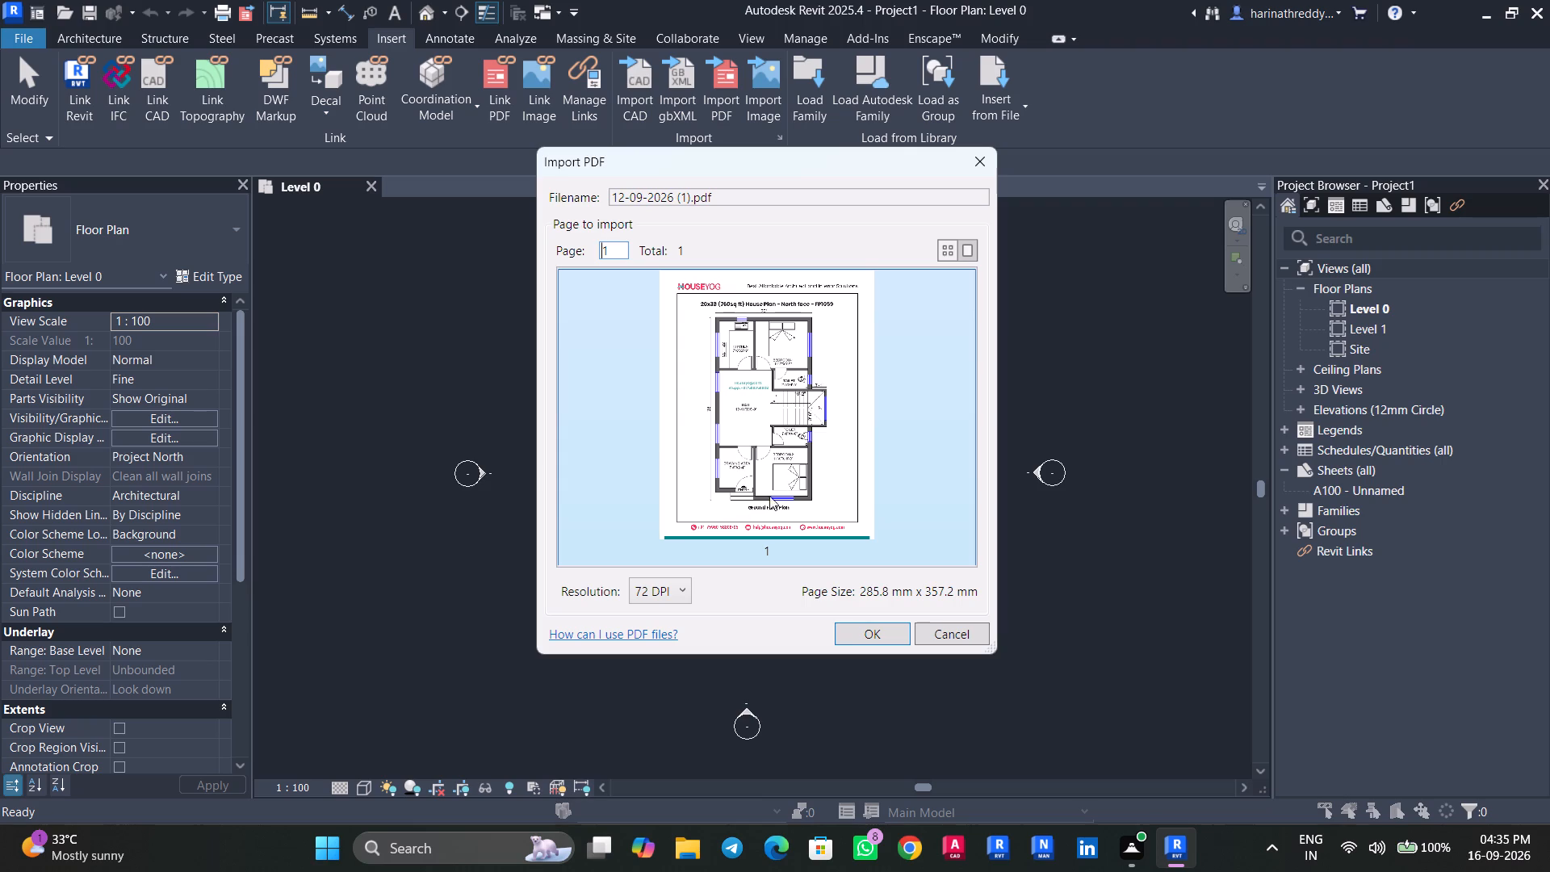
pyautogui.click(683, 593)
pyautogui.click(668, 685)
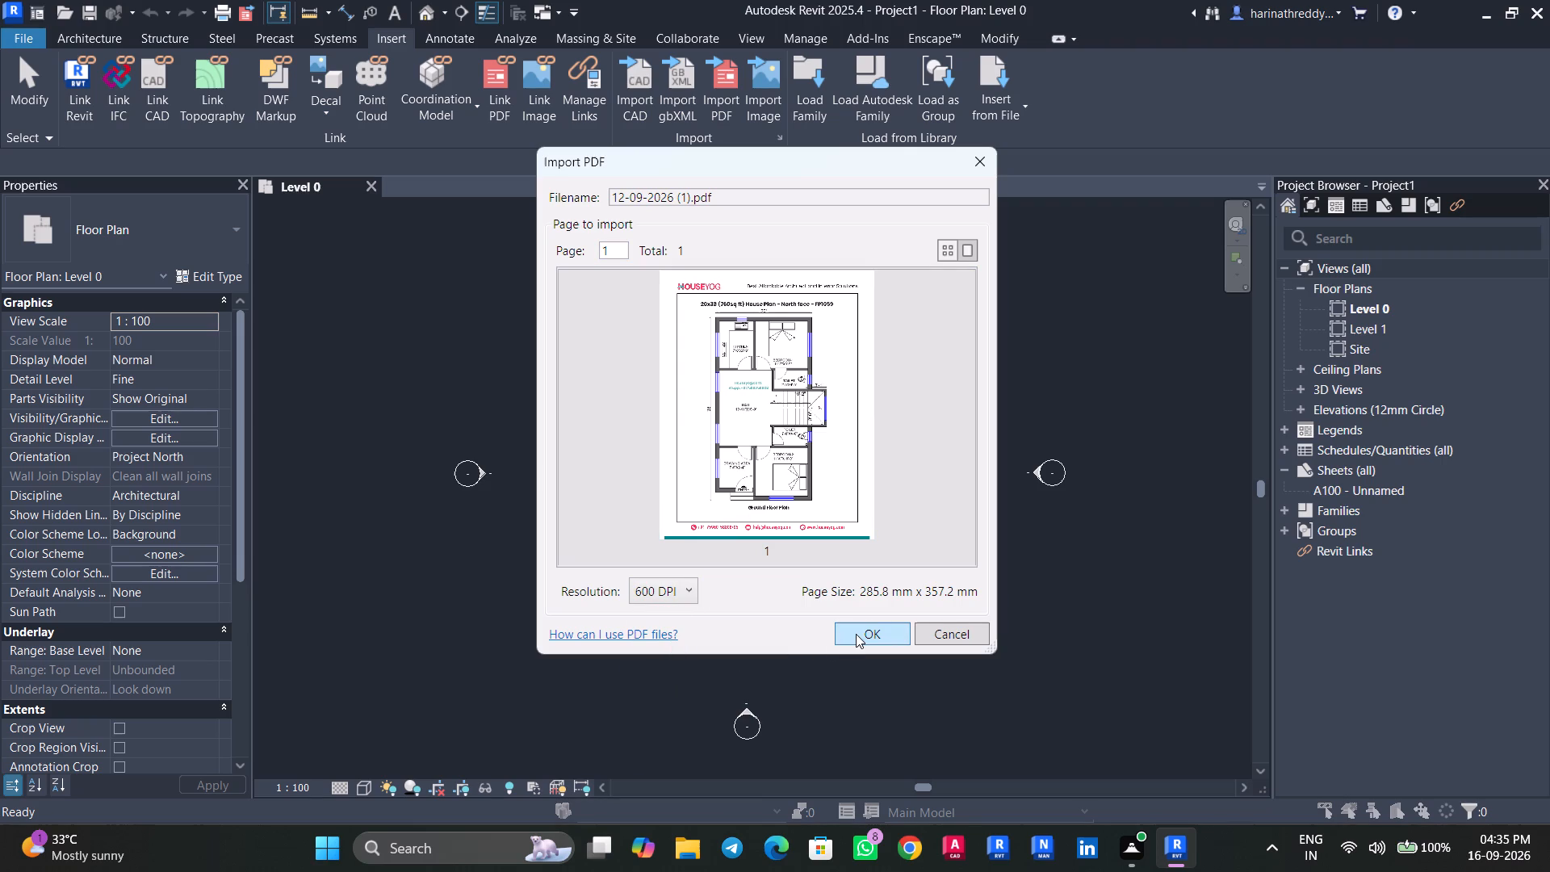
pyautogui.click(856, 634)
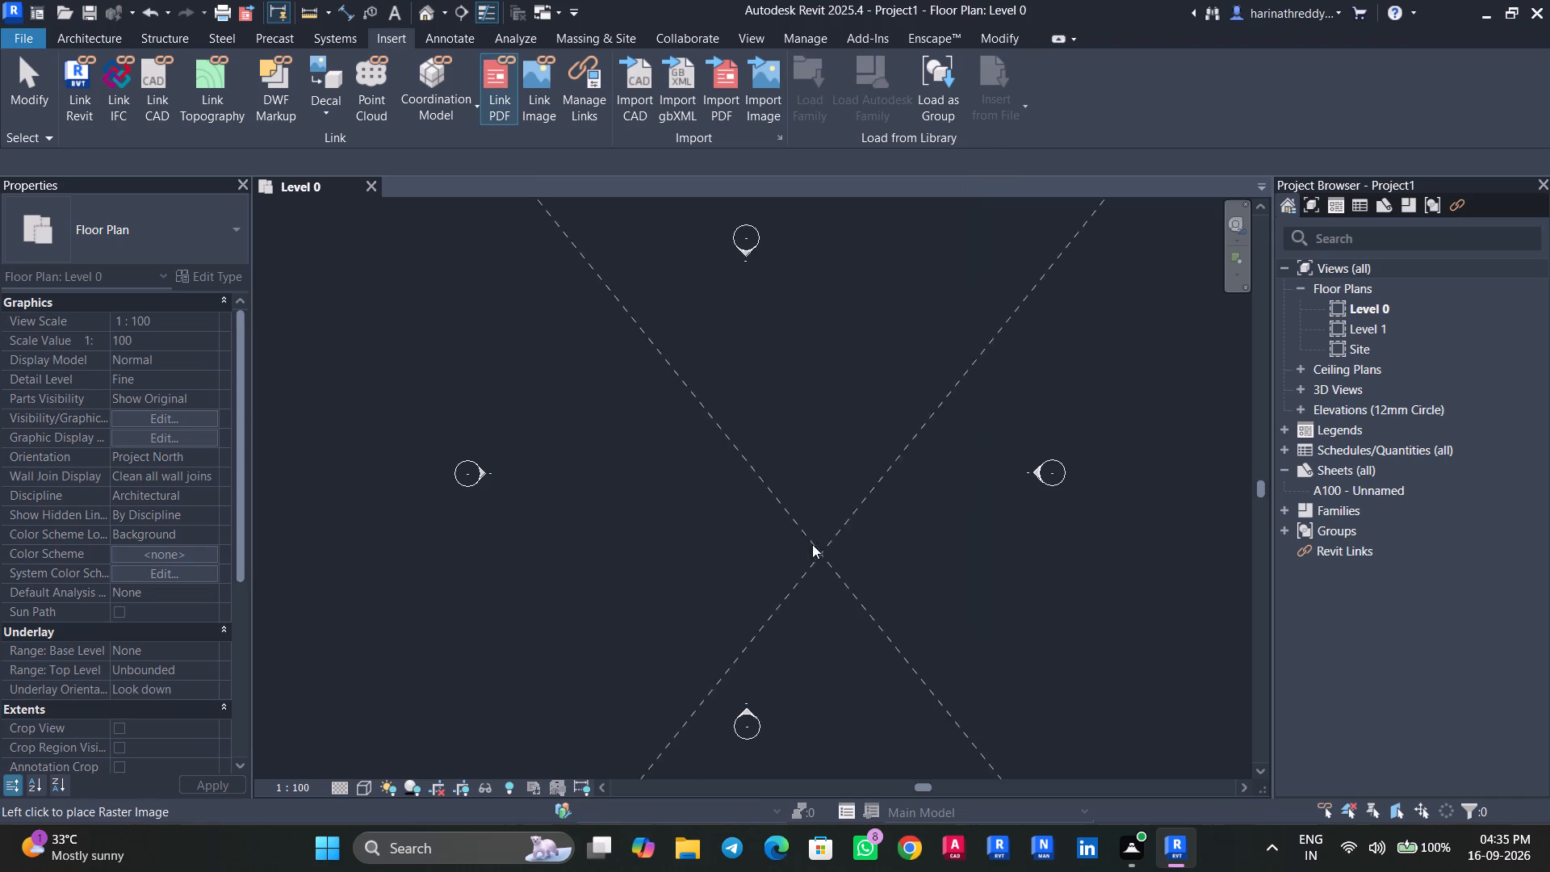
pyautogui.click(772, 473)
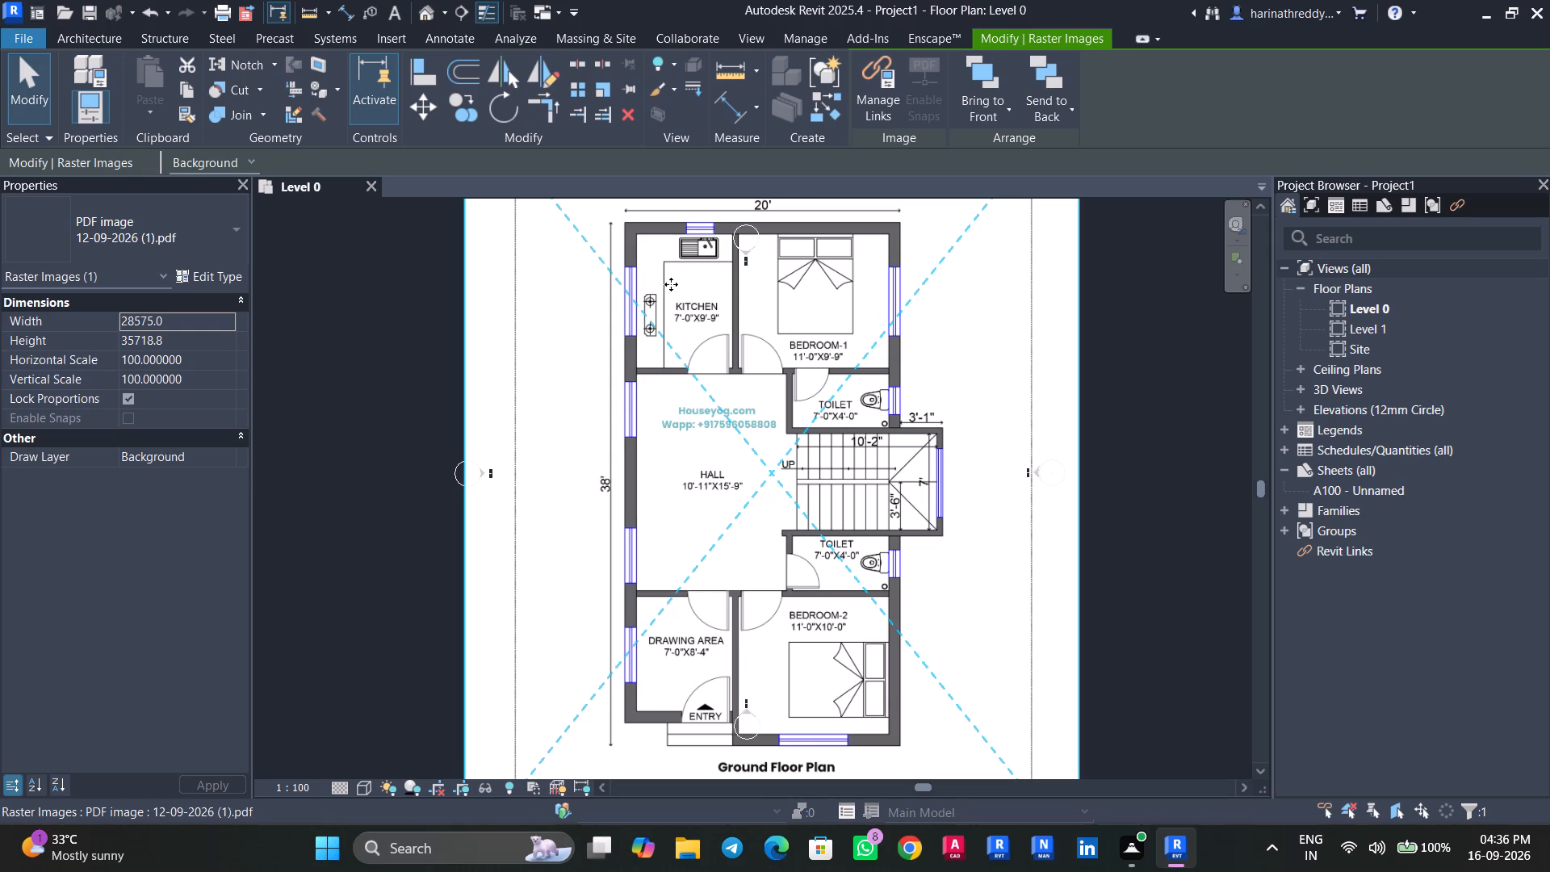
pyautogui.scroll(3, 895, 540)
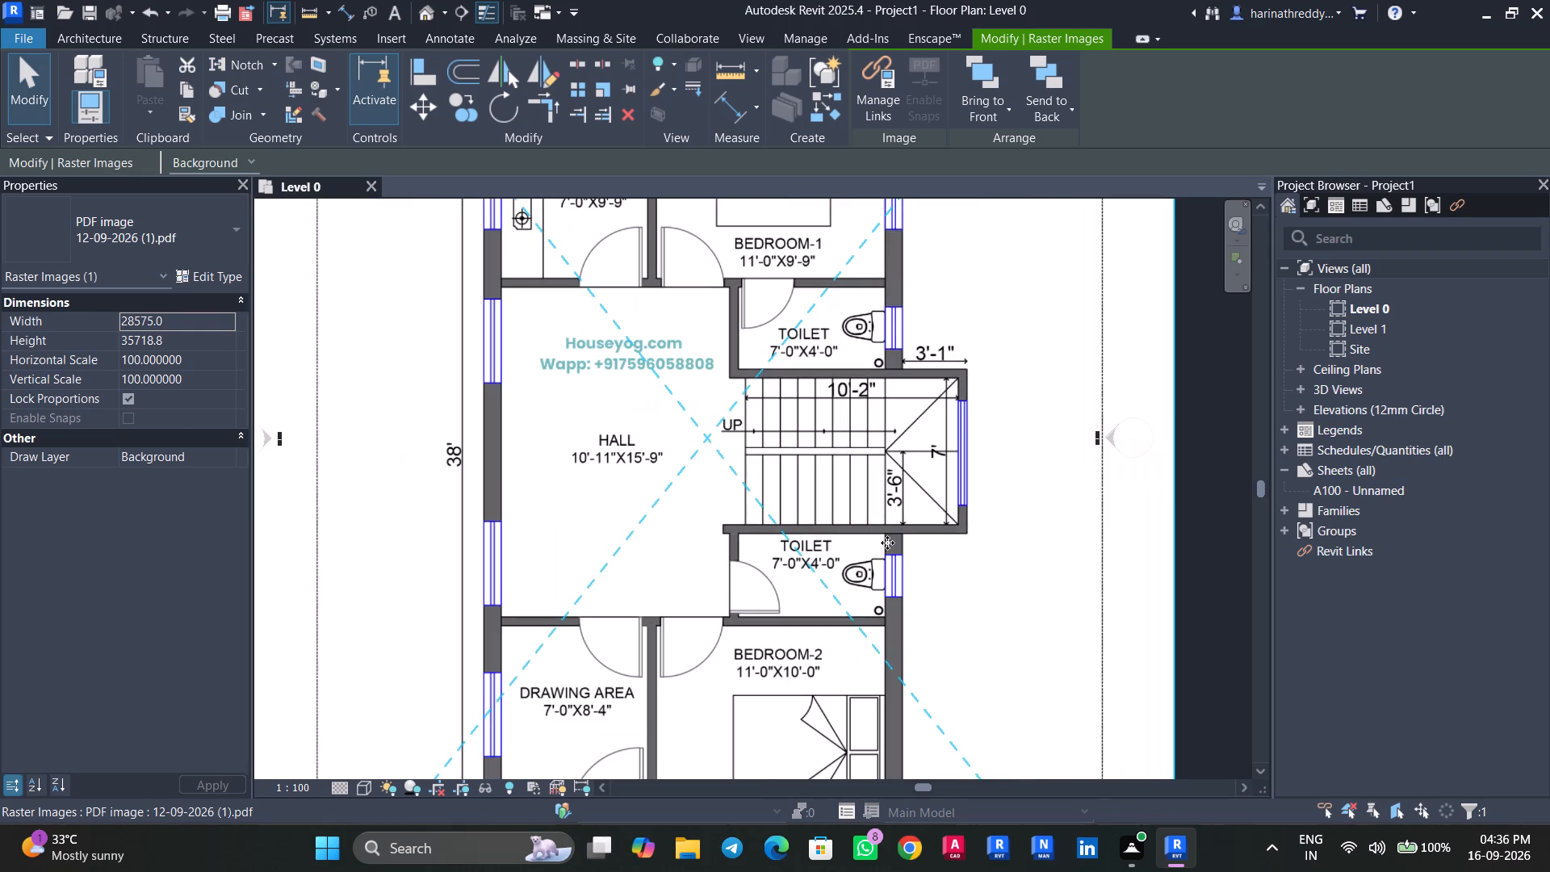
pyautogui.press('Escape')
# Set the project's Distance units to feet with 1 decimal place and the ' unit symbol.
pyautogui.scroll(-6, 577, 484)
pyautogui.write('un')
pyautogui.click(668, 395)
pyautogui.click(584, 375)
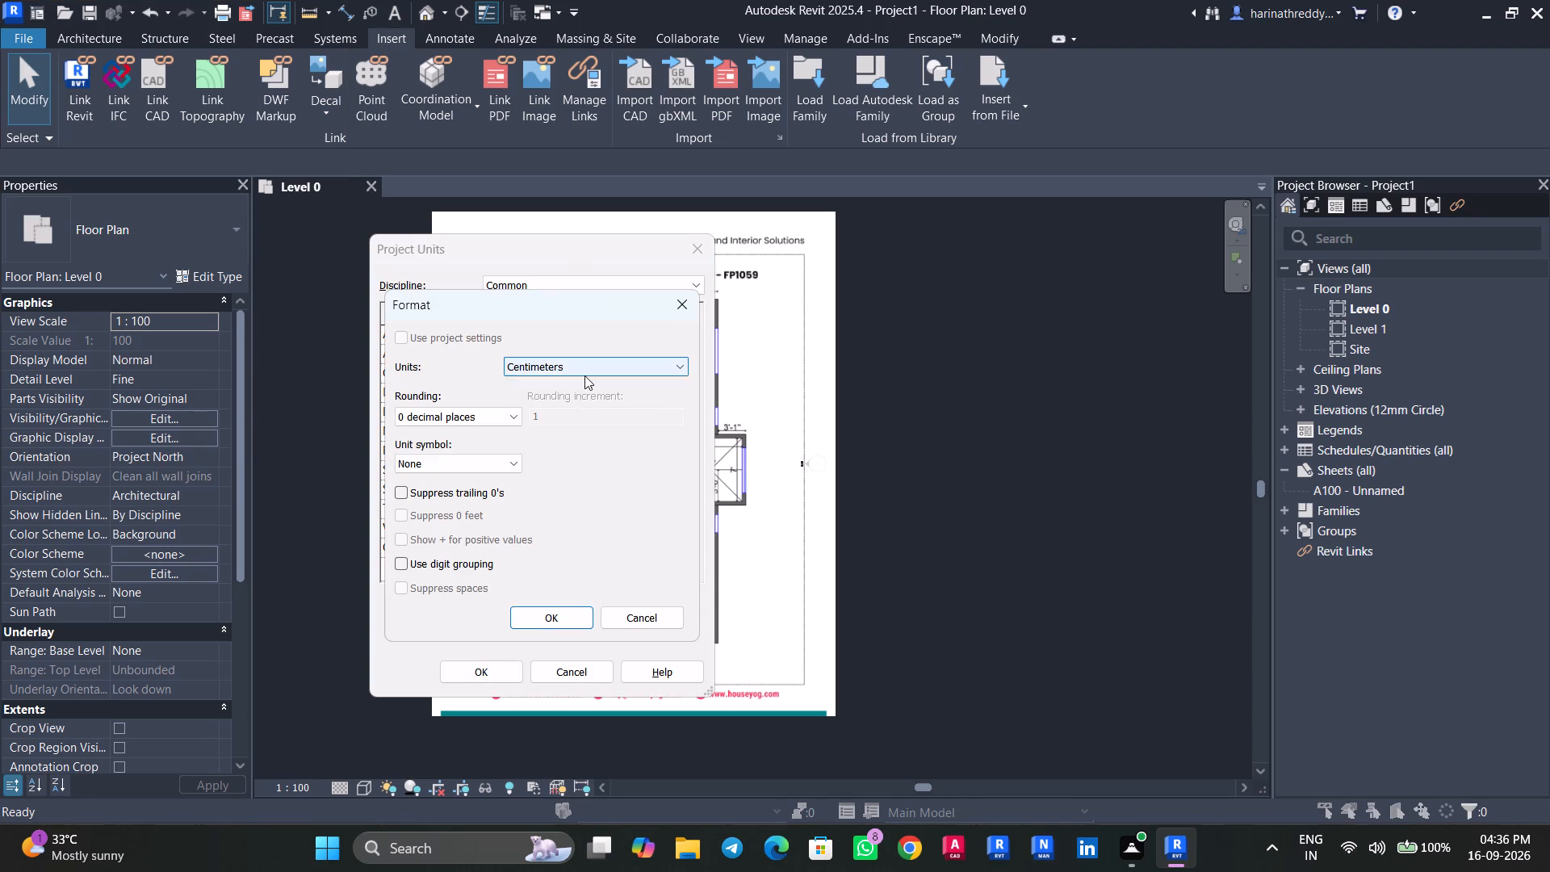
pyautogui.click(580, 413)
pyautogui.click(501, 415)
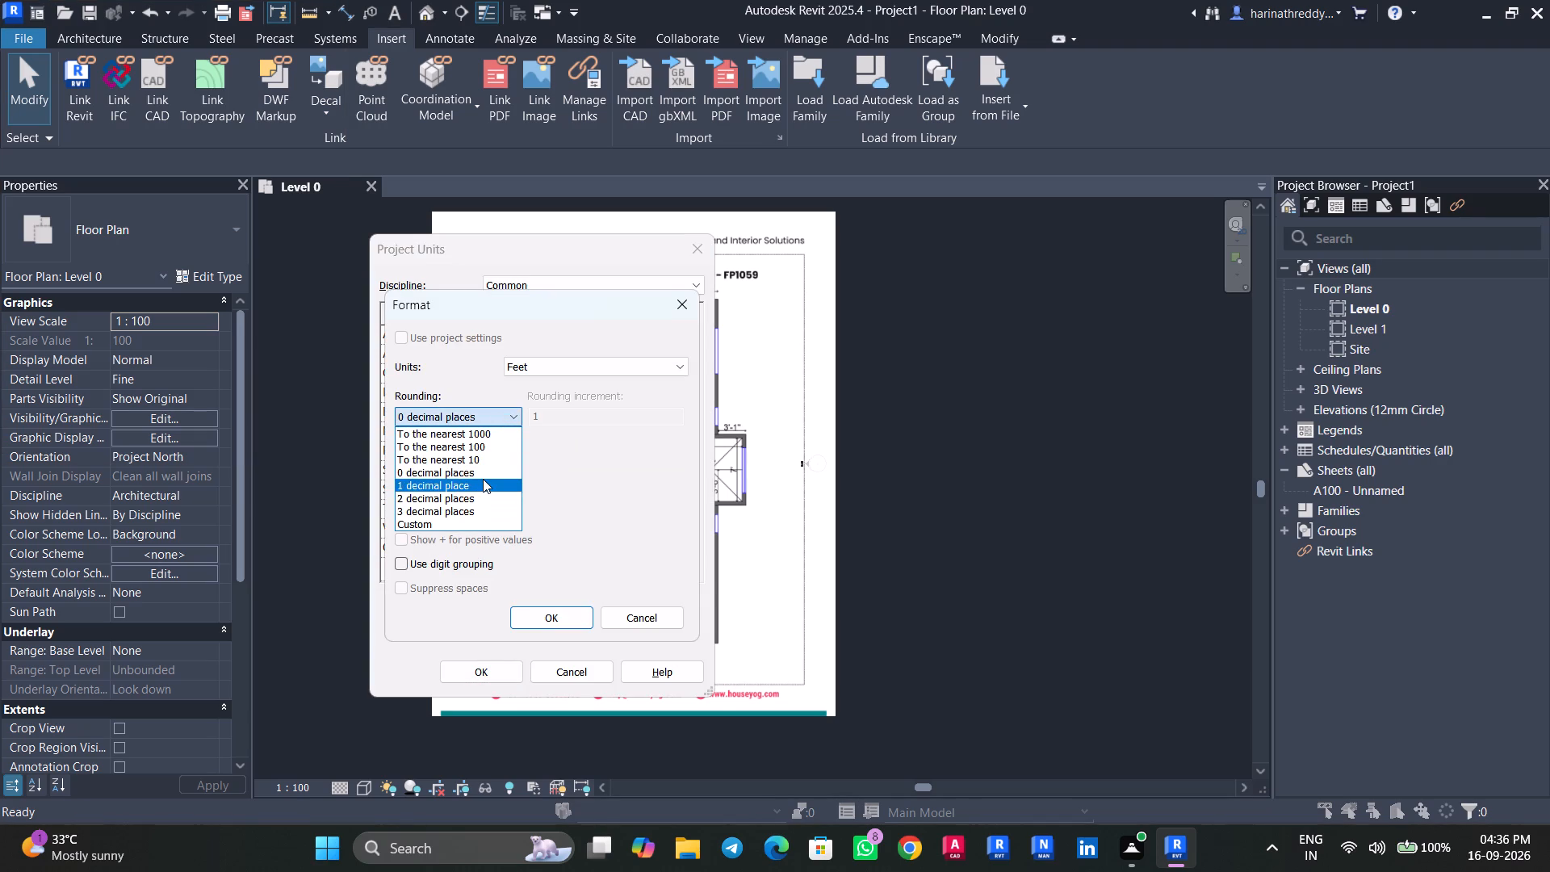
pyautogui.click(483, 479)
pyautogui.click(483, 462)
pyautogui.click(475, 498)
pyautogui.click(526, 623)
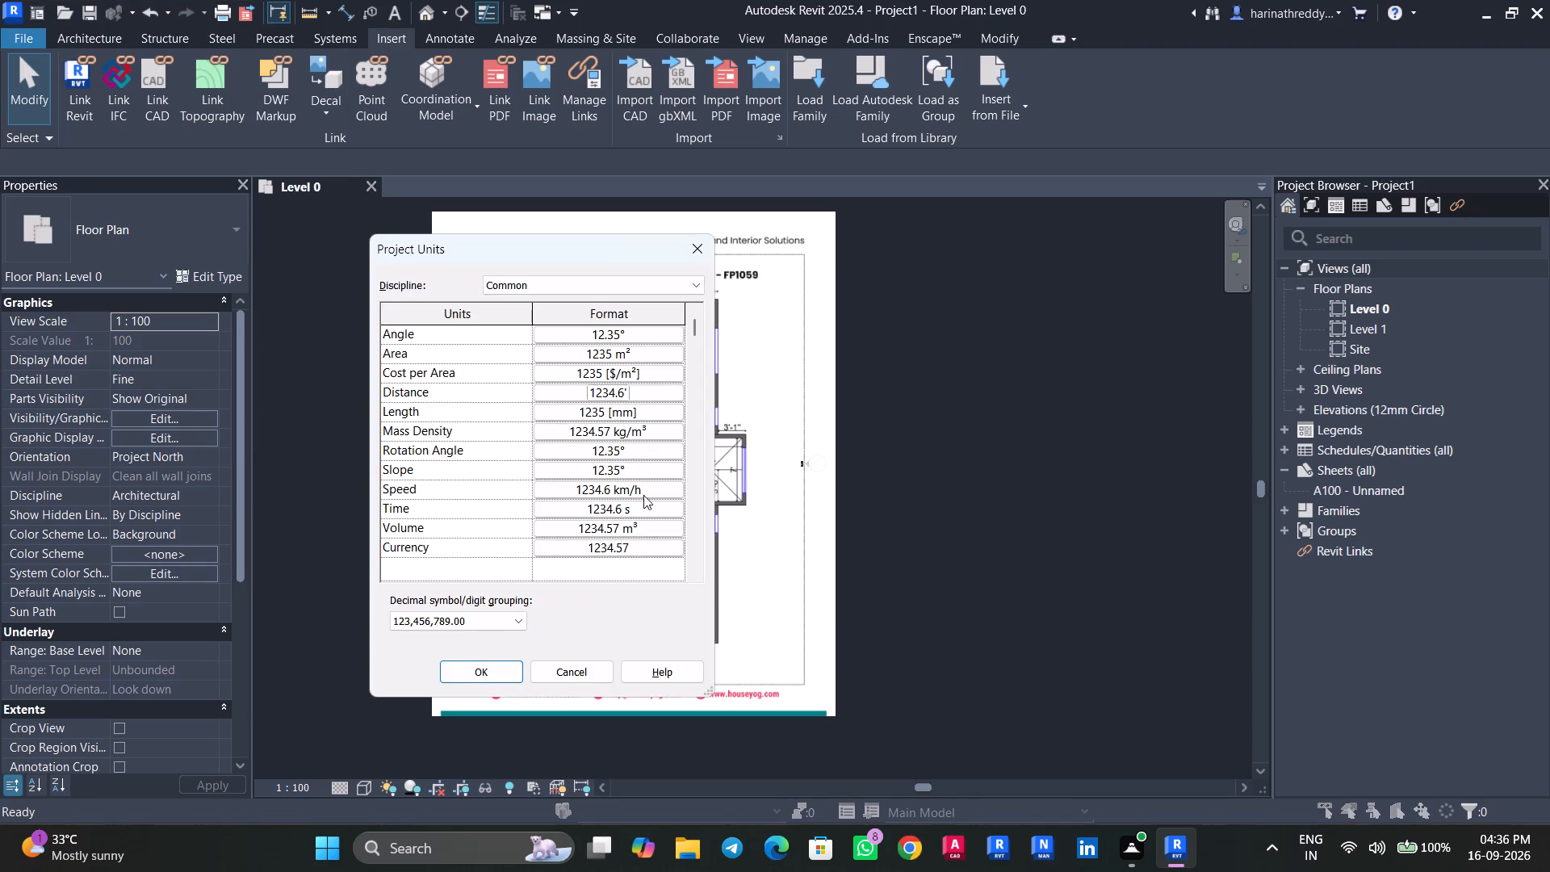
# Set the project's Length units to feet with 1 decimal place and the ' unit symbol, and apply the project units.
pyautogui.click(671, 417)
pyautogui.click(576, 360)
pyautogui.click(561, 409)
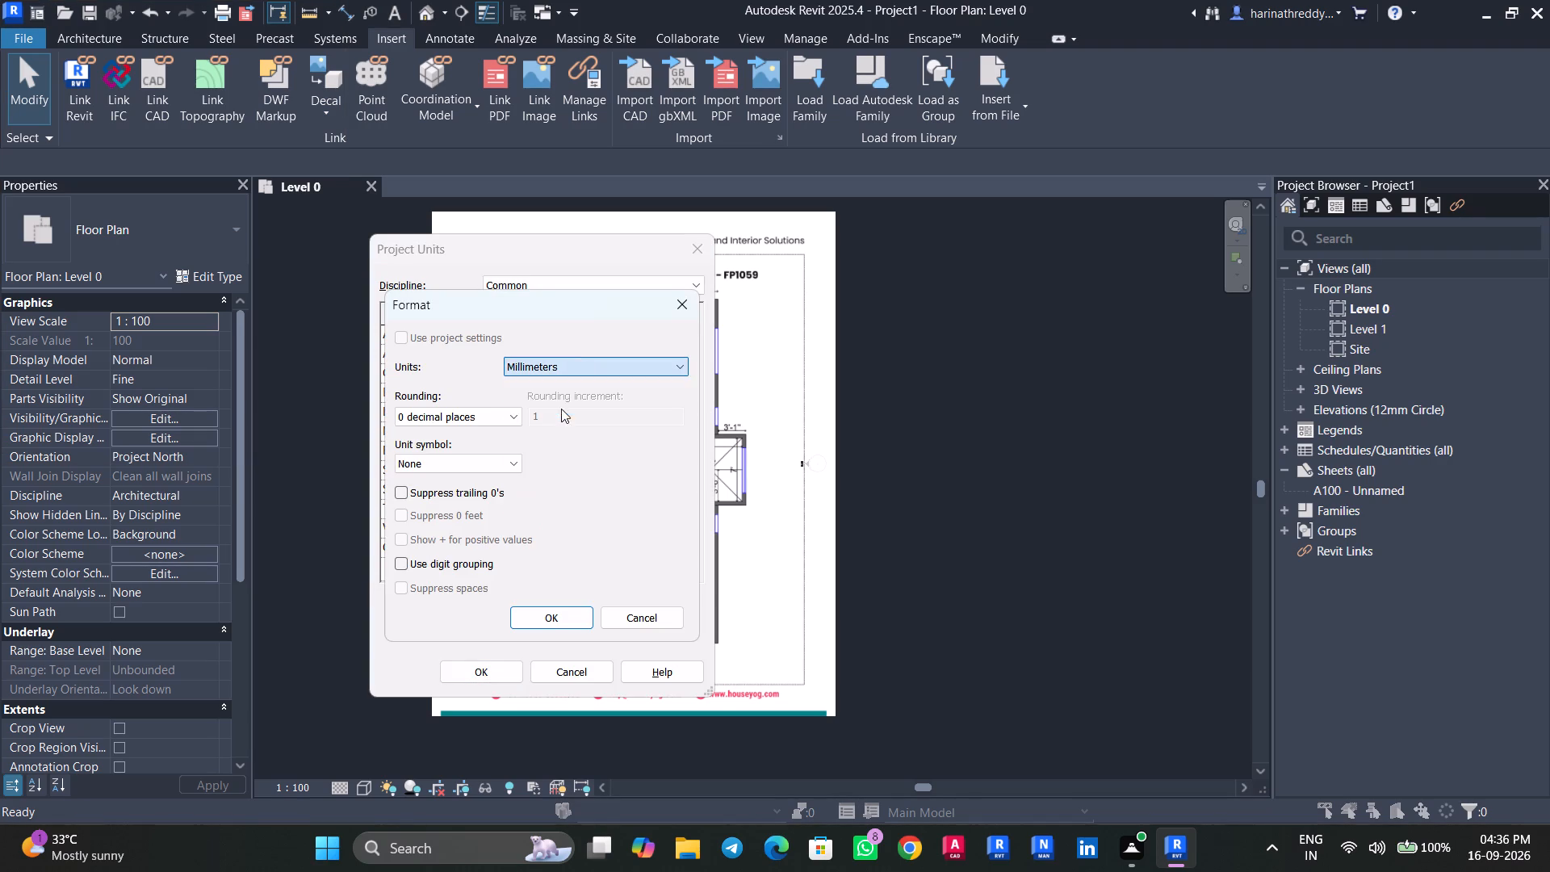
pyautogui.click(497, 409)
pyautogui.click(470, 484)
pyautogui.click(474, 461)
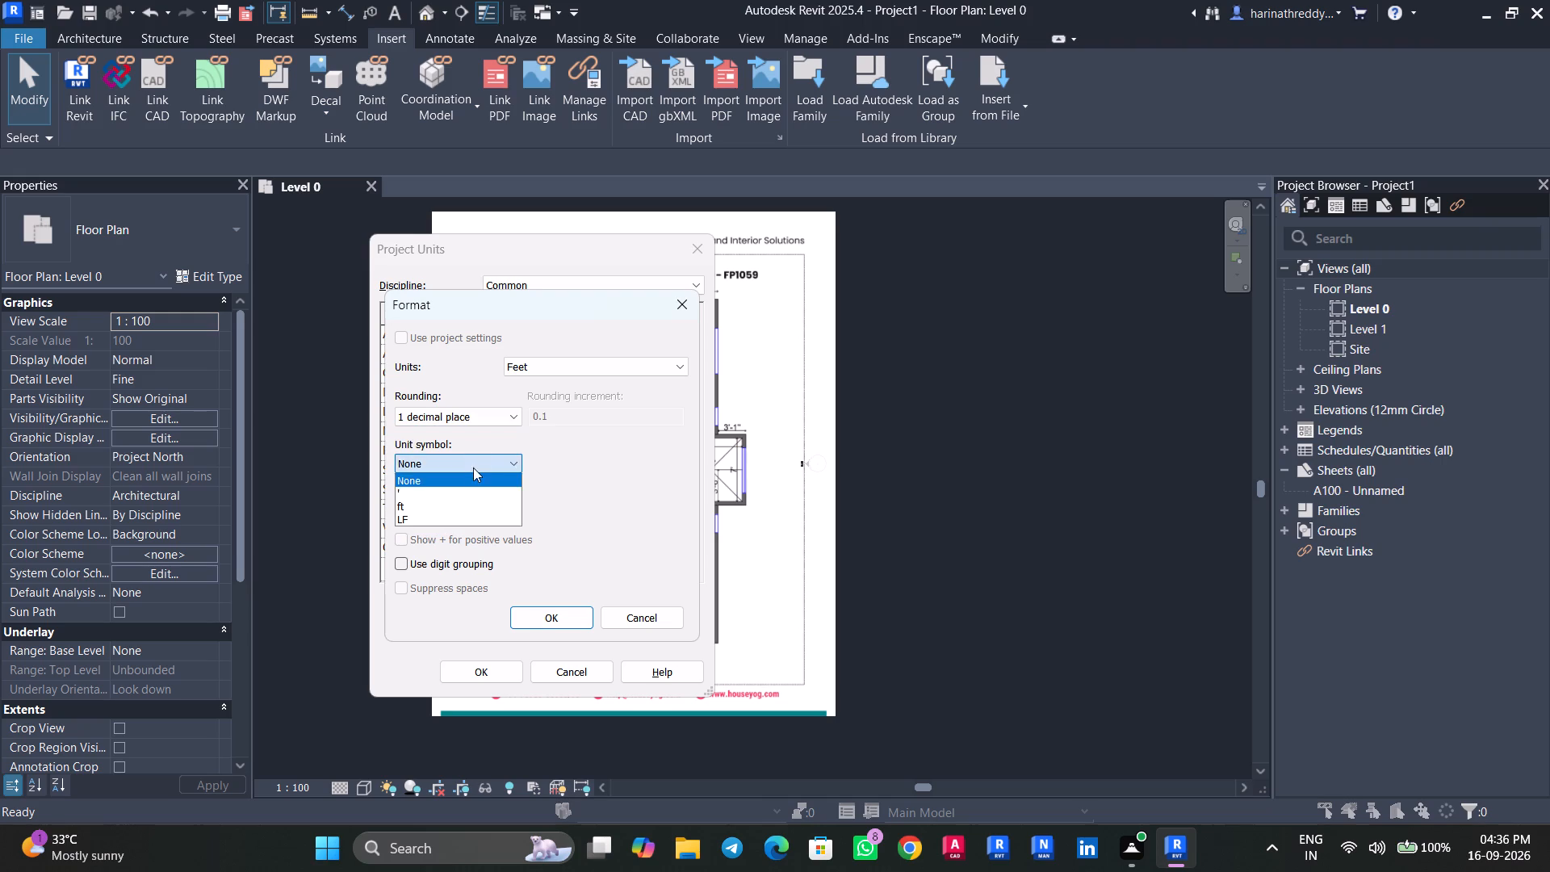
pyautogui.click(471, 494)
pyautogui.click(533, 610)
pyautogui.click(463, 677)
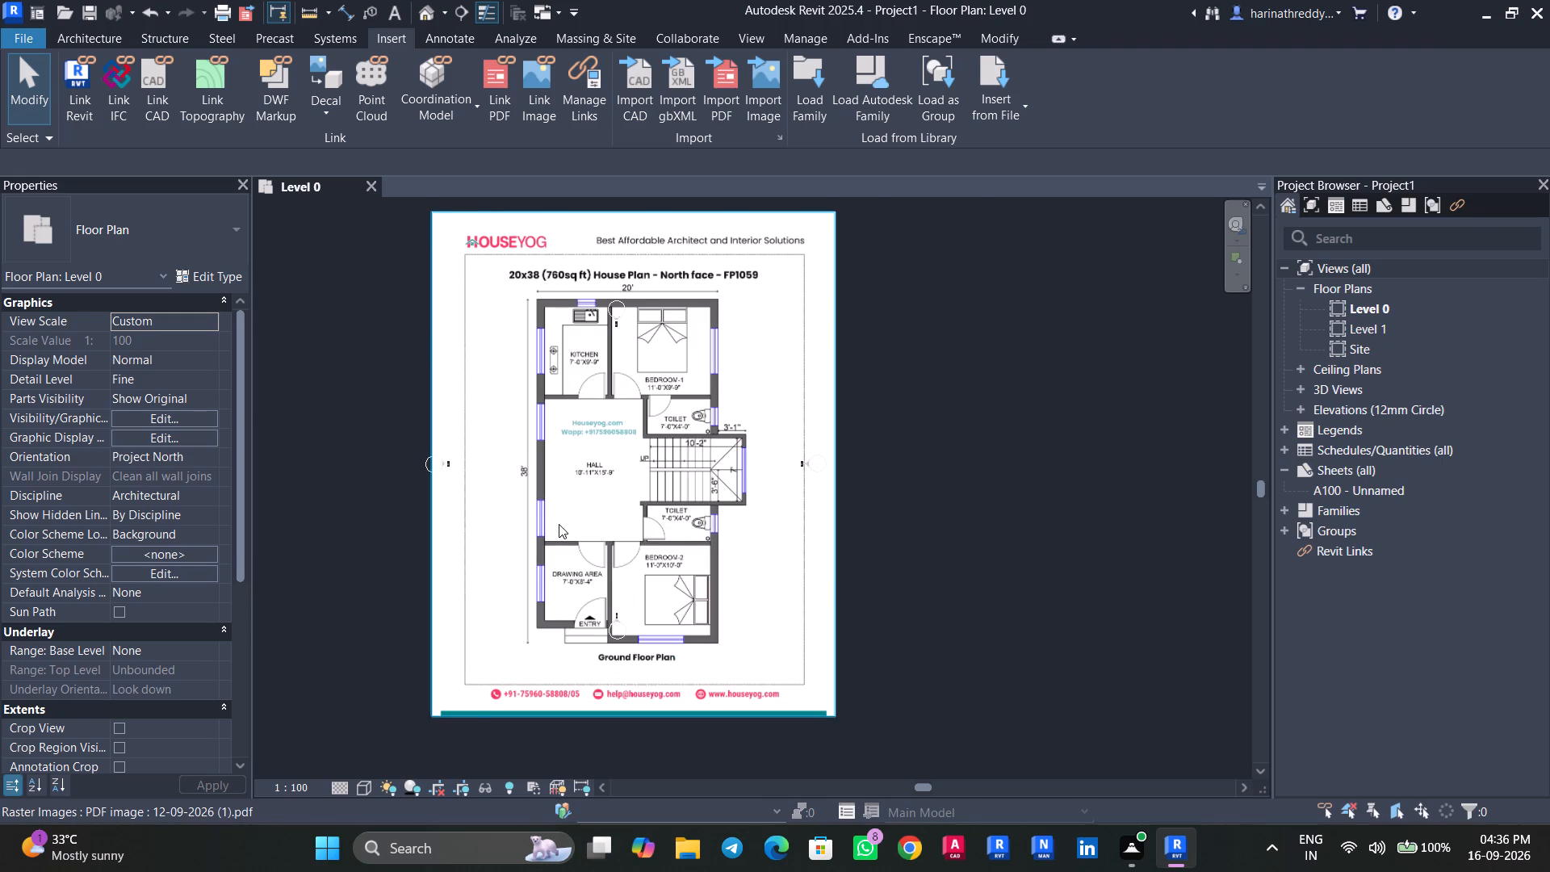
# Scale the linked PDF graphically so the plan's overall width between the outer corners of the upper wall is 20'.
pyautogui.scroll(5, 559, 524)
pyautogui.moveTo(522, 549); pyautogui.dragTo(591, 651, button='middle')
pyautogui.scroll(1, 591, 651)
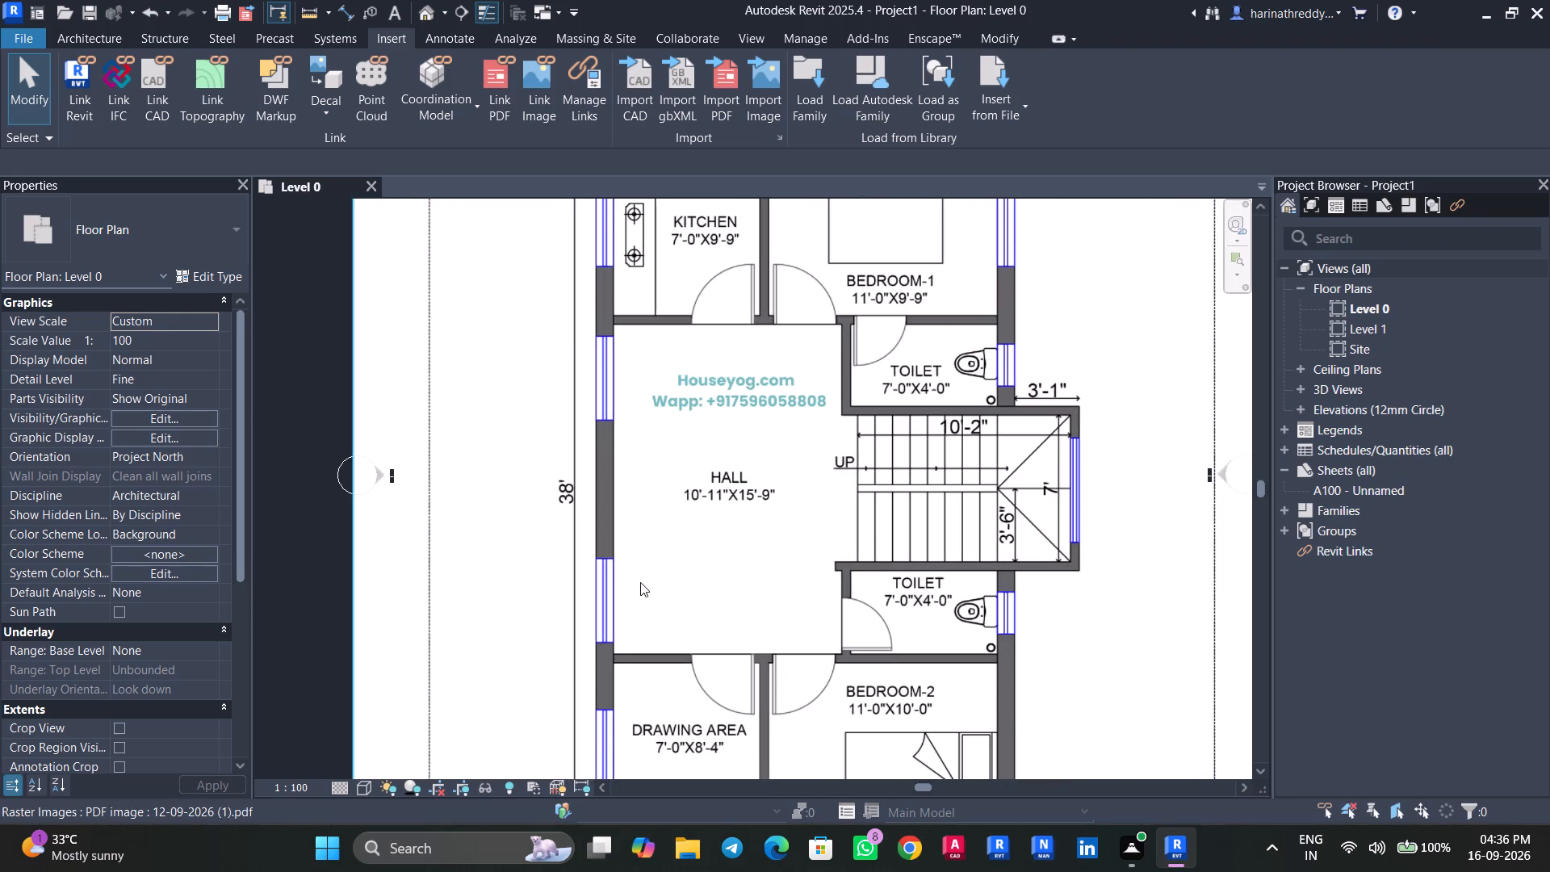
pyautogui.click(640, 582)
pyautogui.moveTo(824, 312); pyautogui.dragTo(752, 455, button='middle')
pyautogui.moveTo(727, 385); pyautogui.dragTo(697, 528, button='middle')
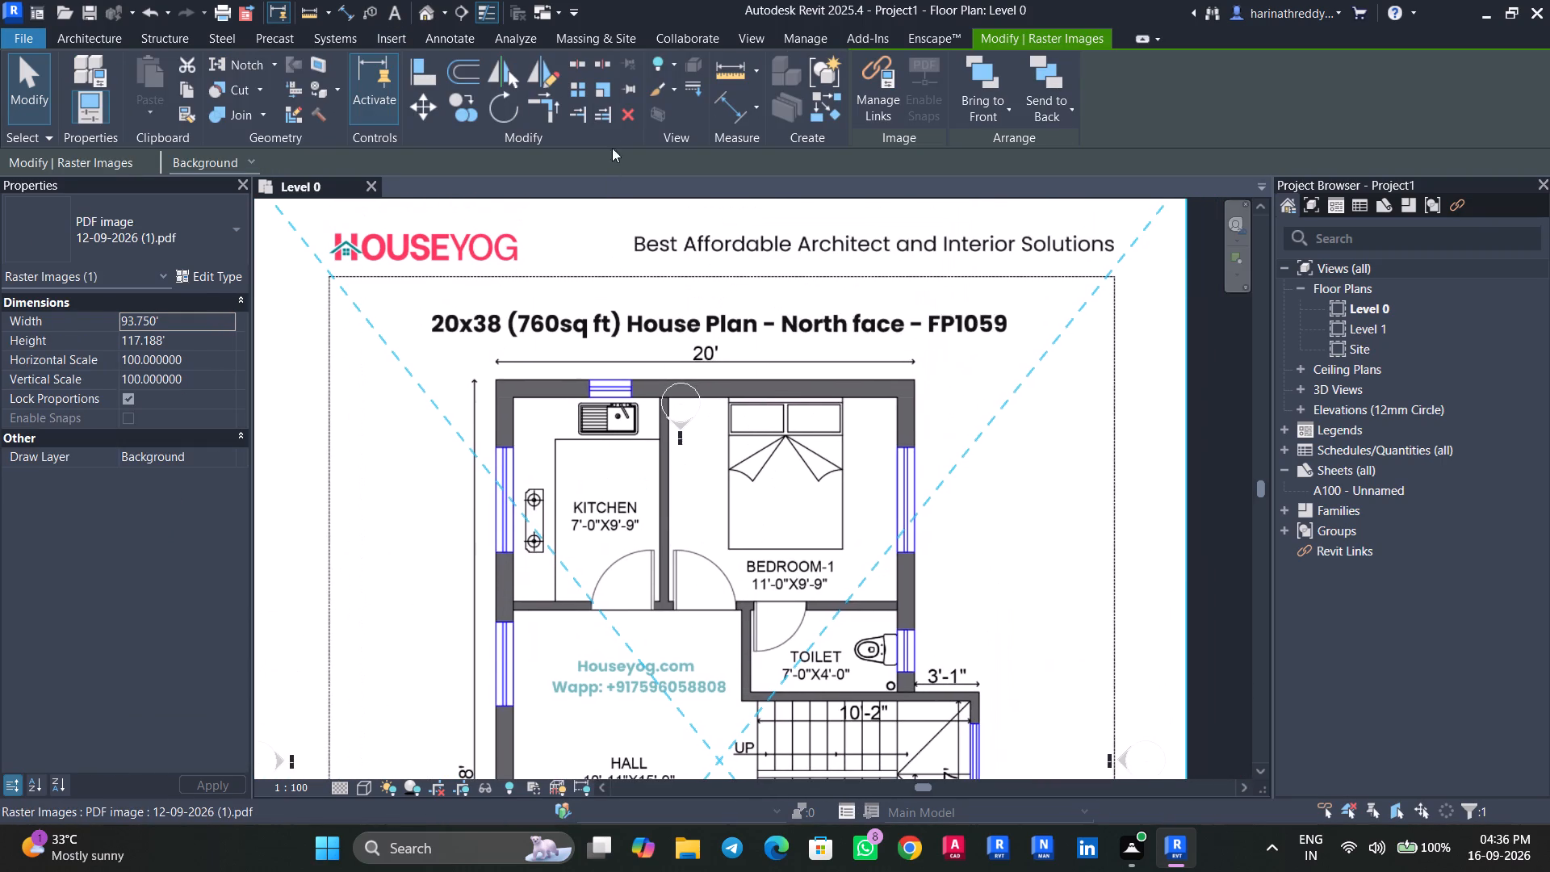
pyautogui.click(601, 94)
pyautogui.scroll(1, 523, 409)
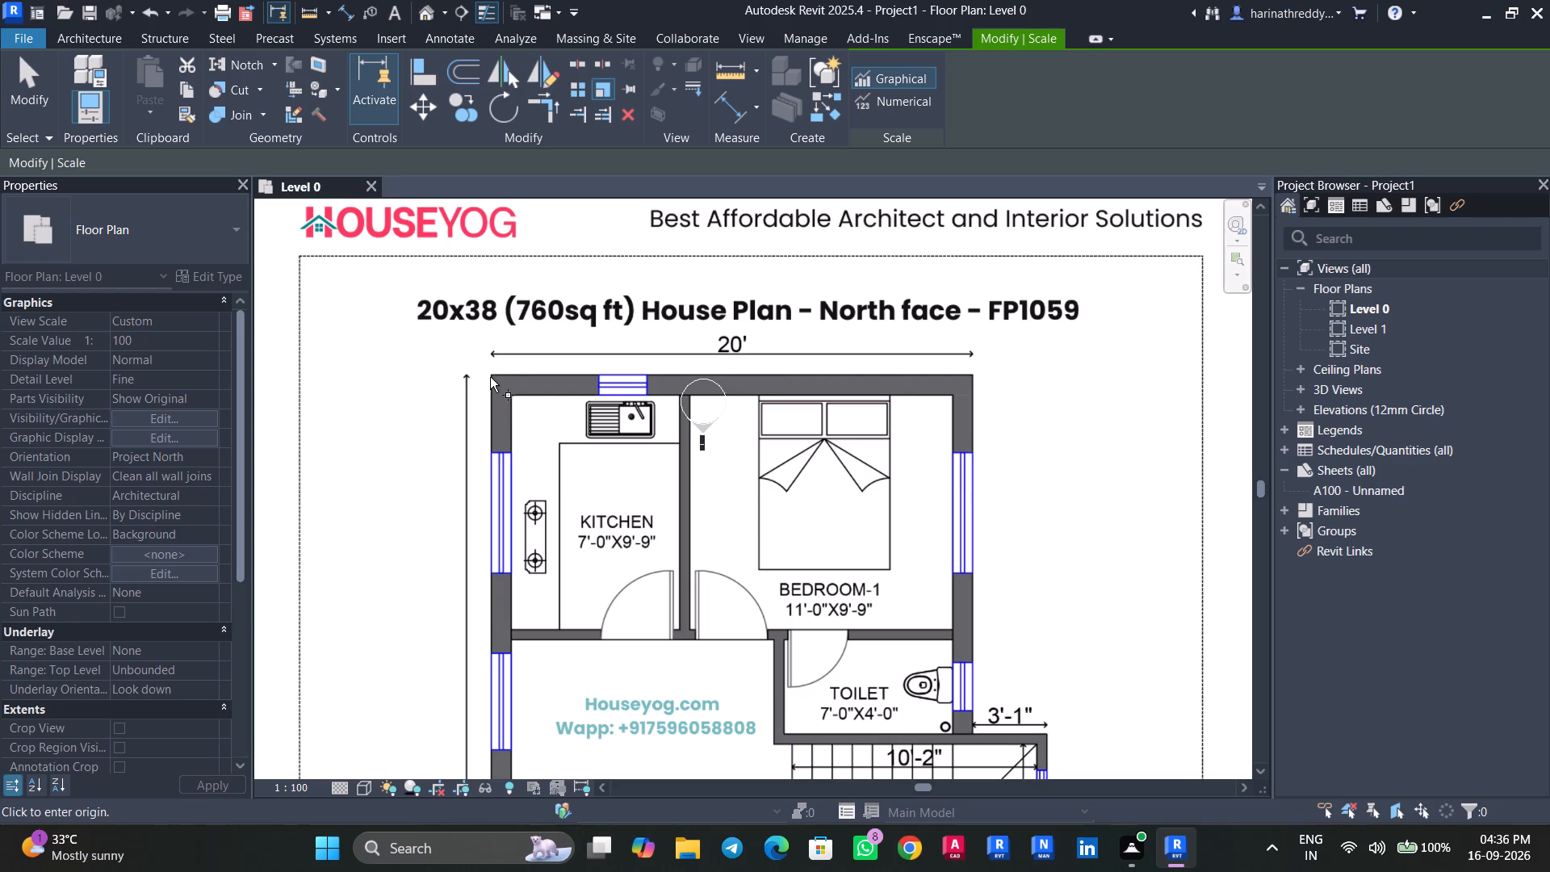
pyautogui.scroll(8, 492, 377)
pyautogui.click(488, 378)
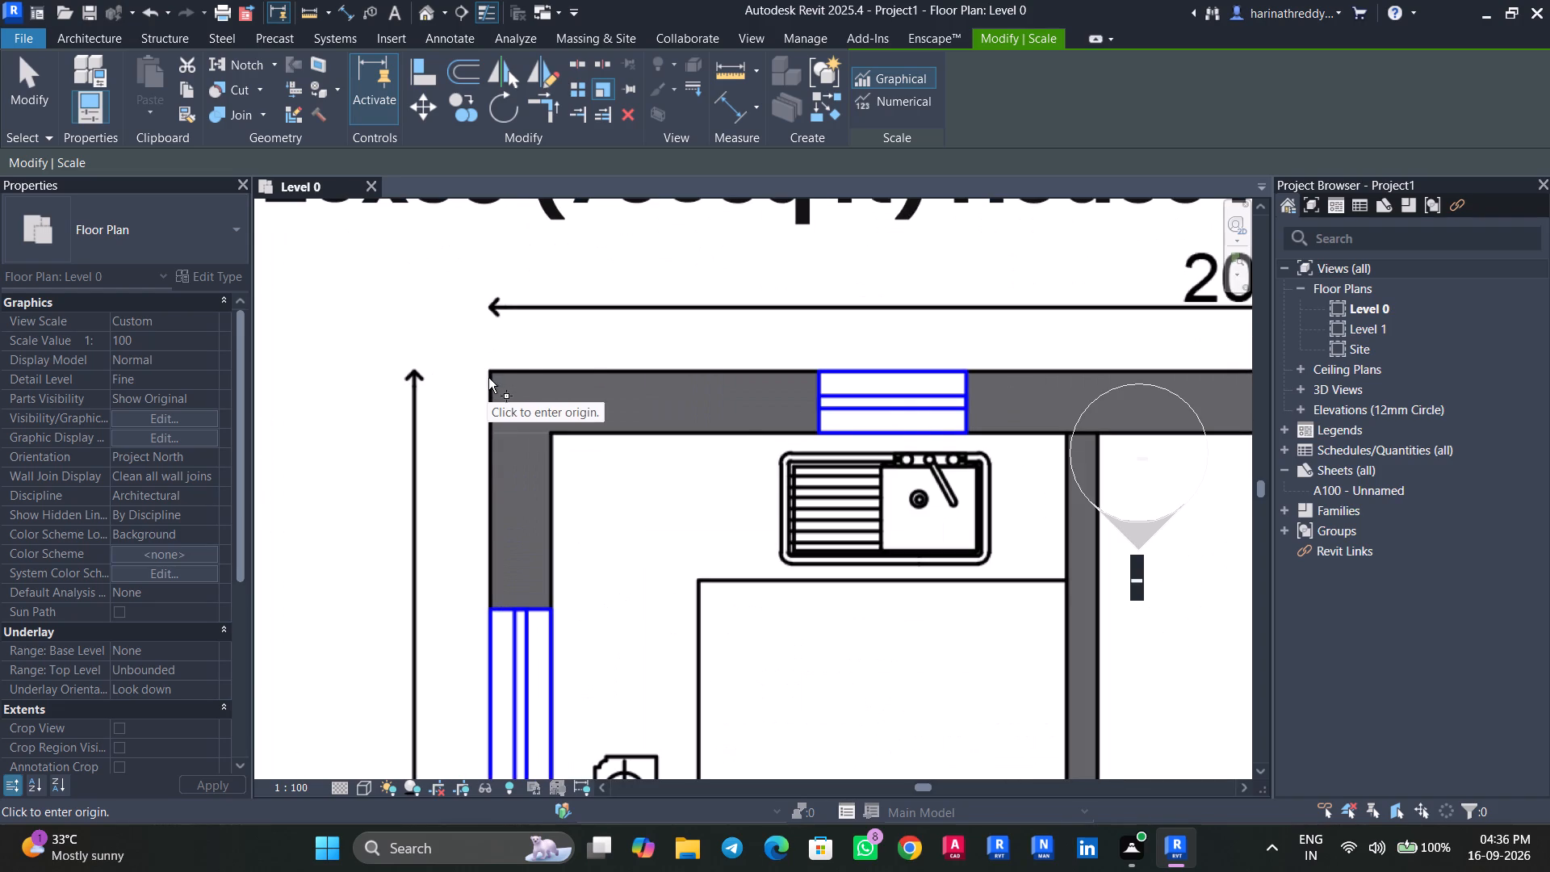
pyautogui.moveTo(913, 408); pyautogui.dragTo(387, 488, button='middle')
pyautogui.moveTo(1004, 470); pyautogui.dragTo(570, 430, button='middle')
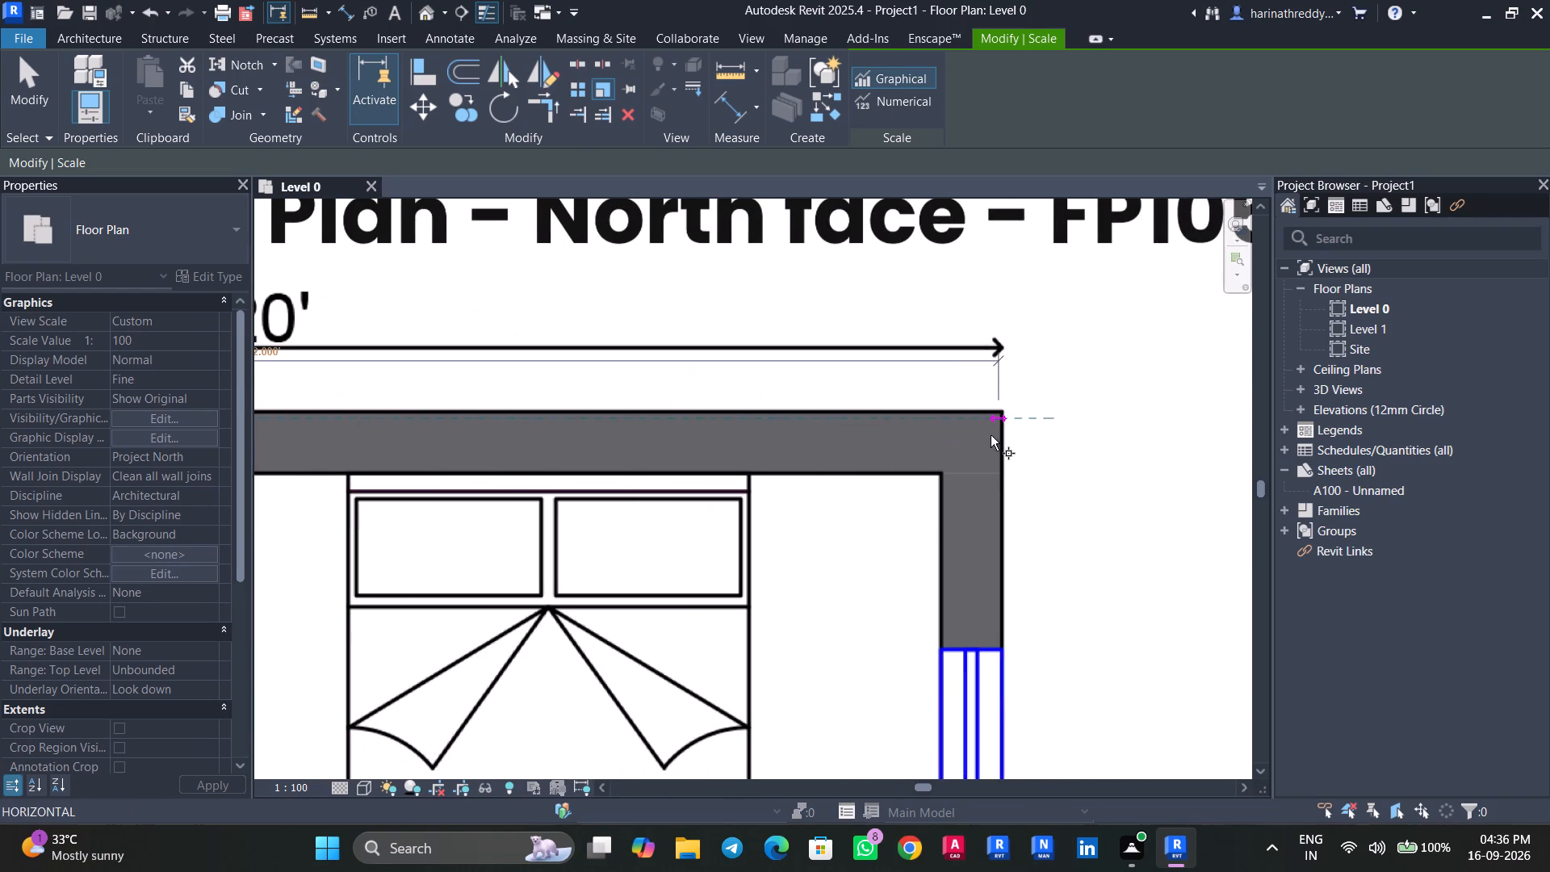
pyautogui.click(1001, 423)
pyautogui.scroll(-4, 1002, 423)
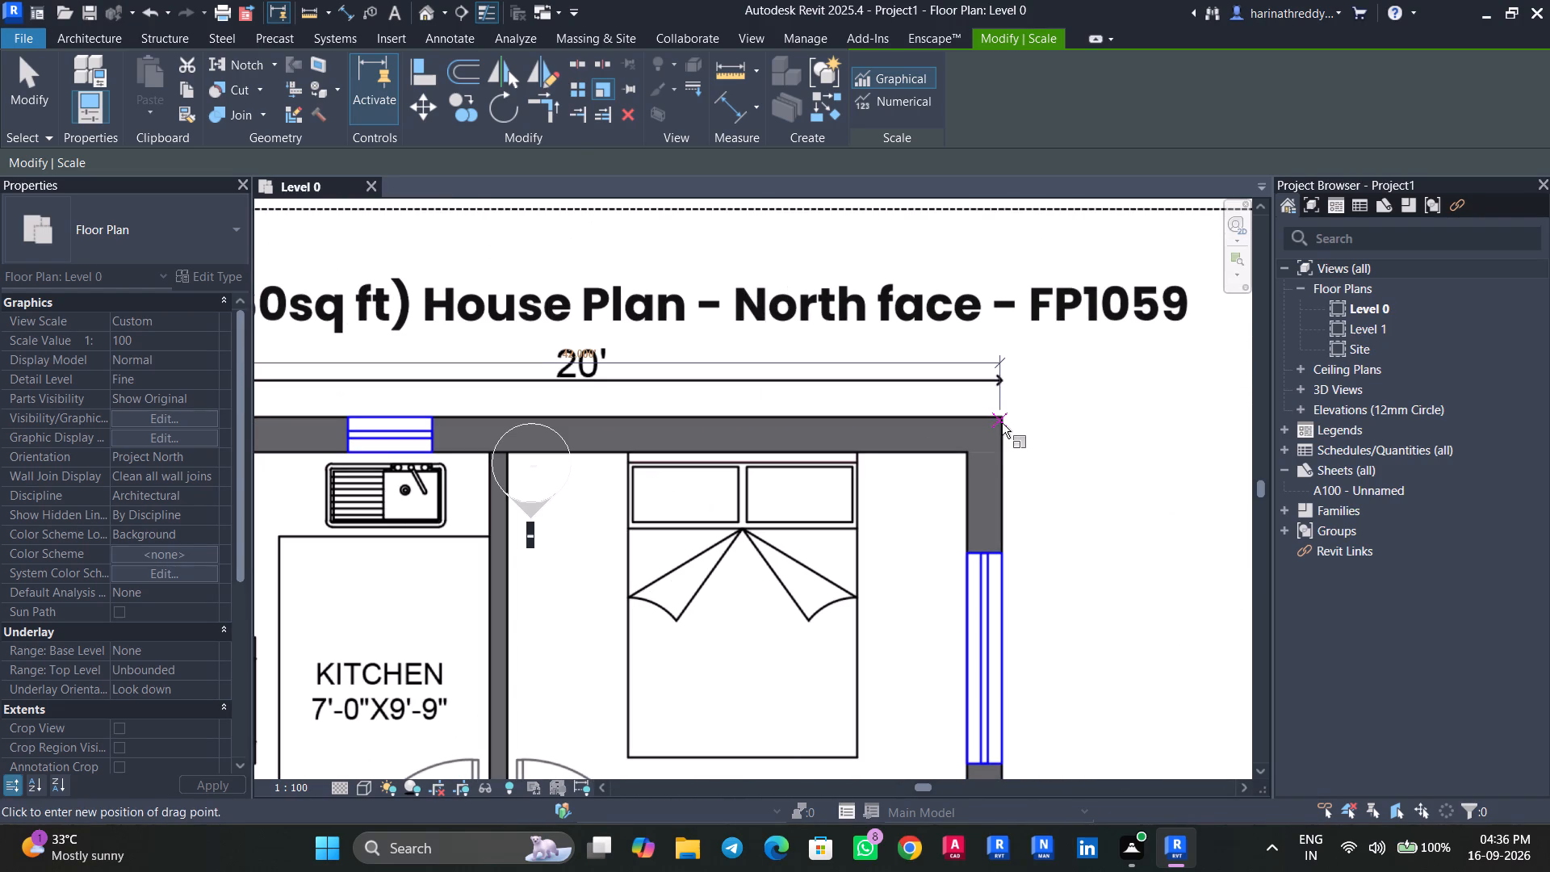
pyautogui.write("20'")
pyautogui.press('Return')
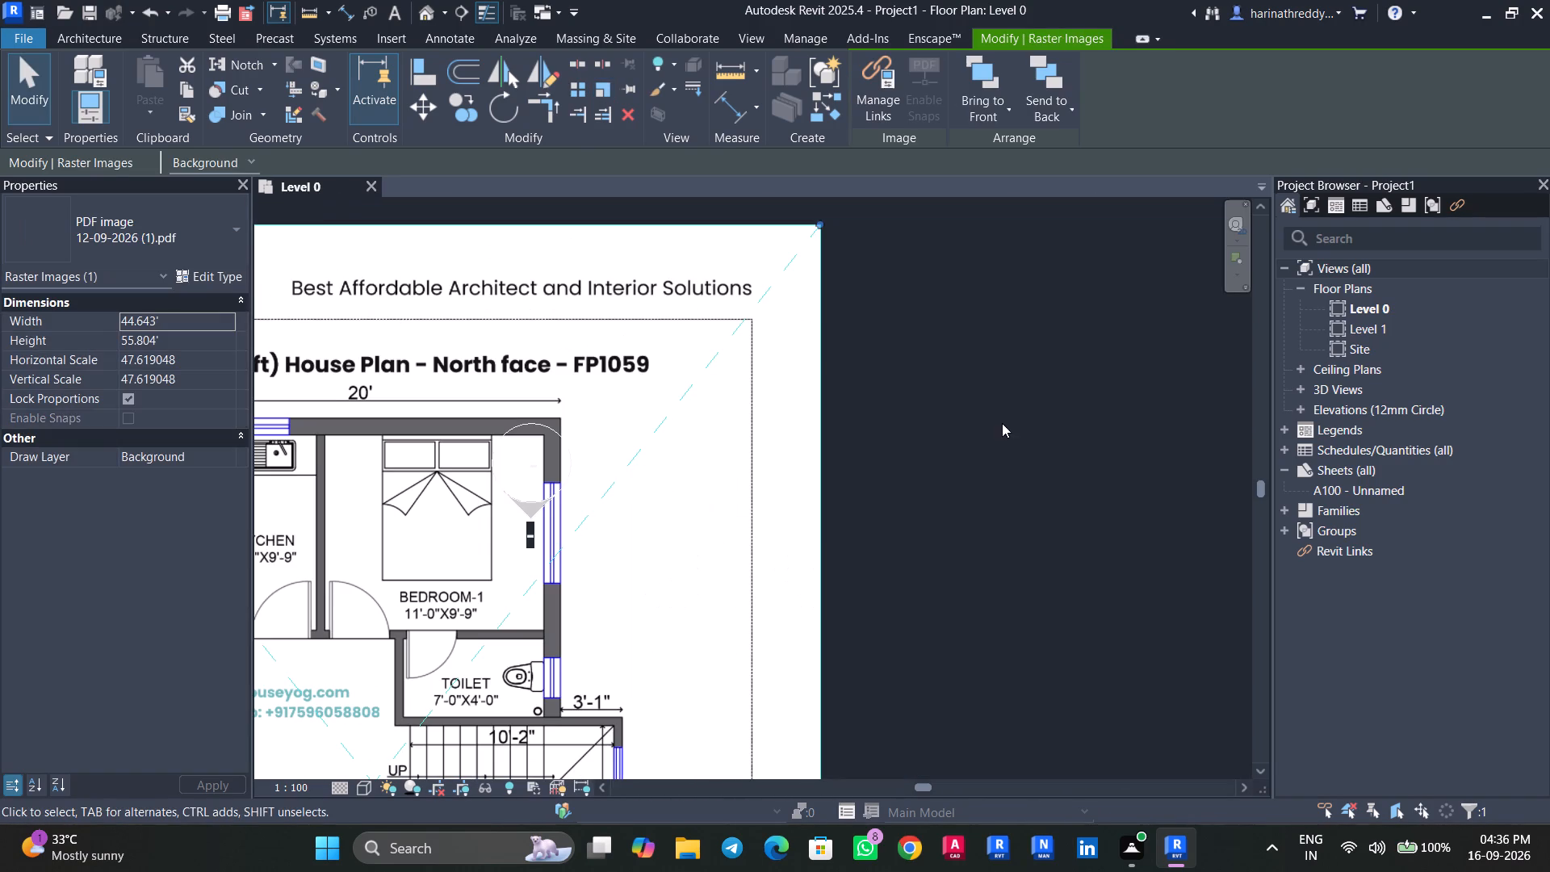
# Scale the PDF graphically again so the distance from Bedroom-2's lower outer wall face to Bedroom-1's upper outer wall face is 38'.
pyautogui.moveTo(898, 582); pyautogui.dragTo(1036, 507, button='middle')
pyautogui.moveTo(693, 539); pyautogui.dragTo(919, 388, button='middle')
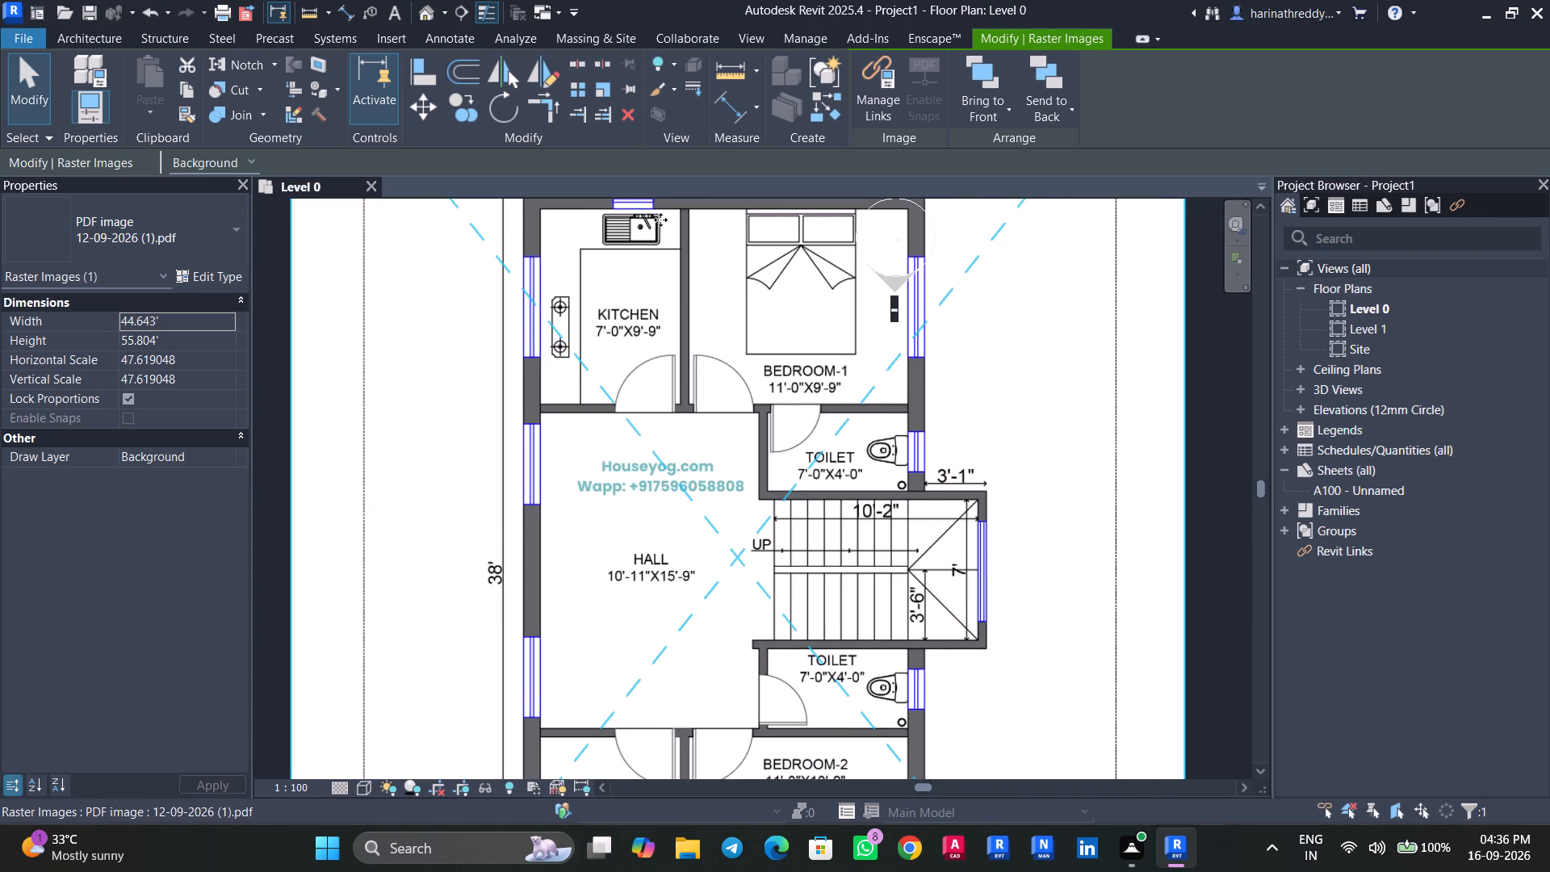
pyautogui.click(612, 88)
pyautogui.moveTo(576, 461); pyautogui.dragTo(678, 195, button='middle')
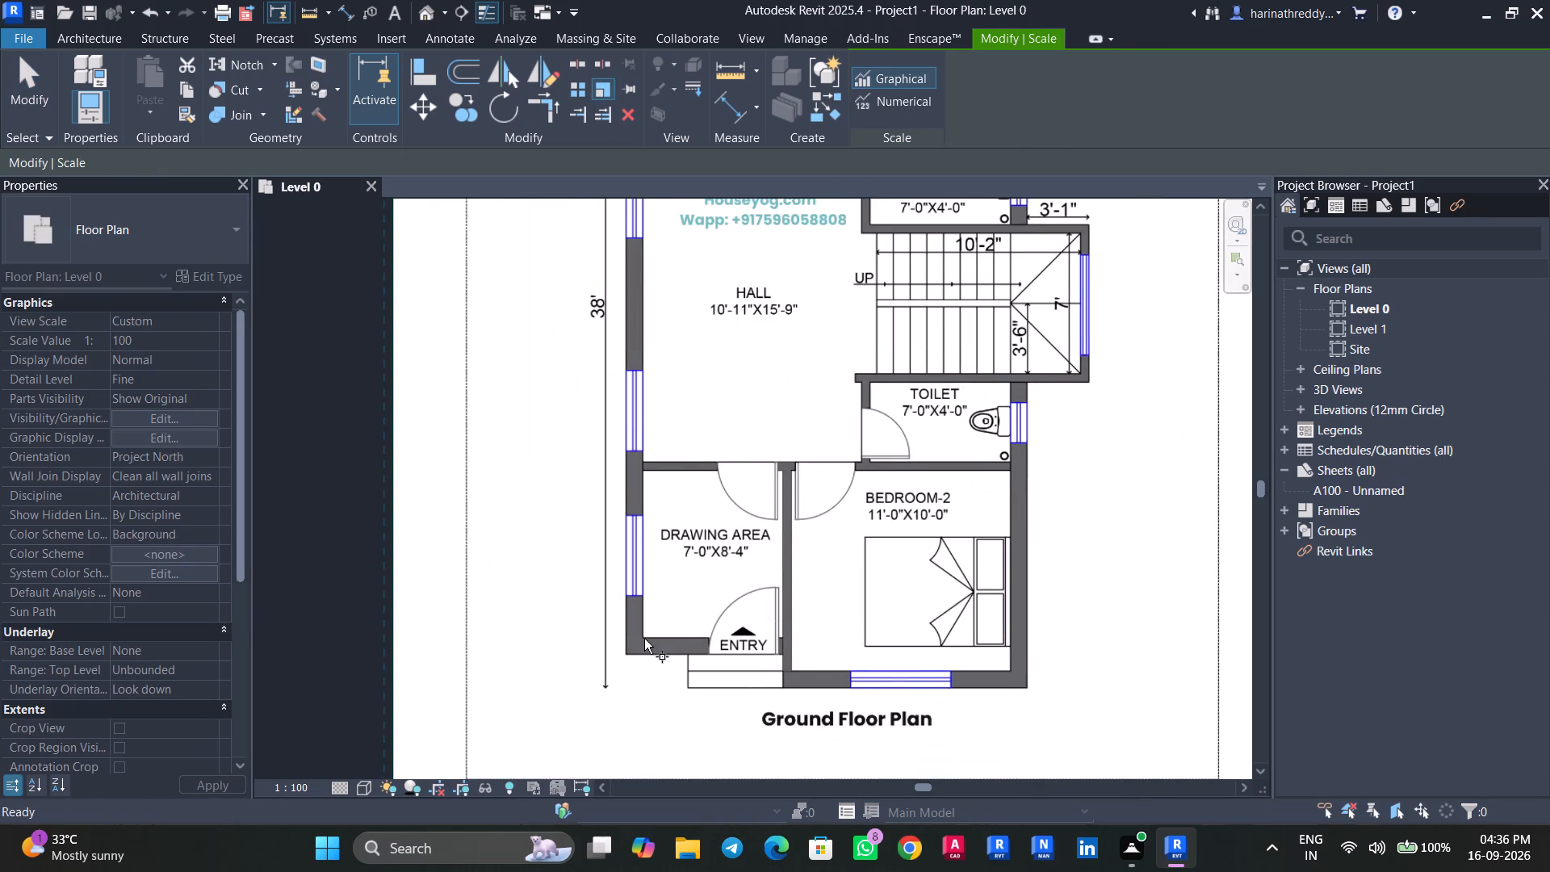
pyautogui.scroll(9, 1012, 686)
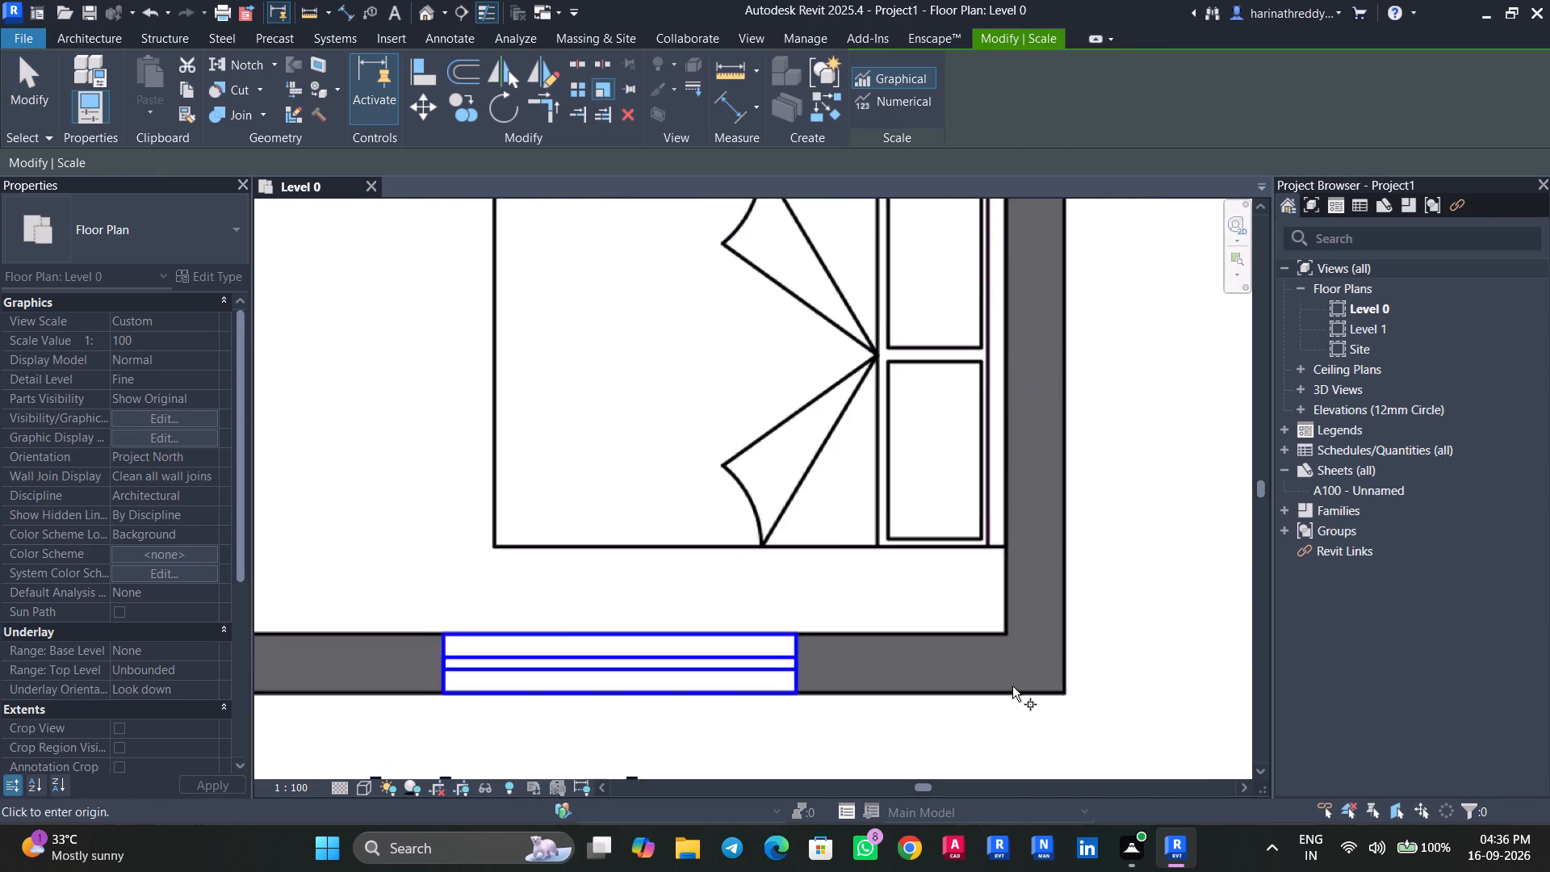
pyautogui.scroll(6, 1012, 686)
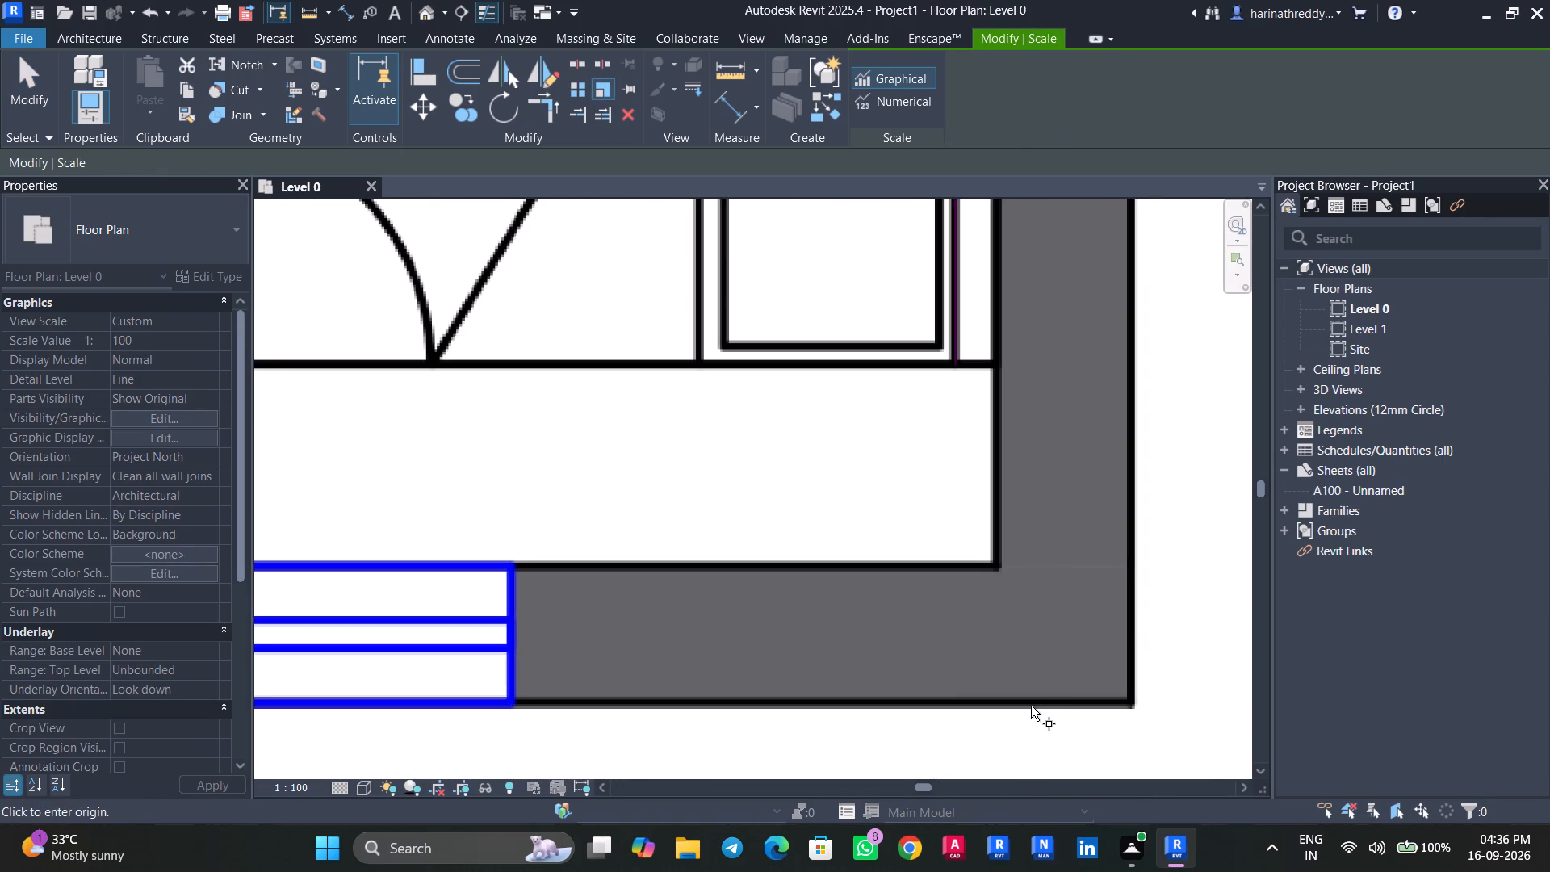
pyautogui.click(1030, 708)
pyautogui.scroll(-9, 1030, 704)
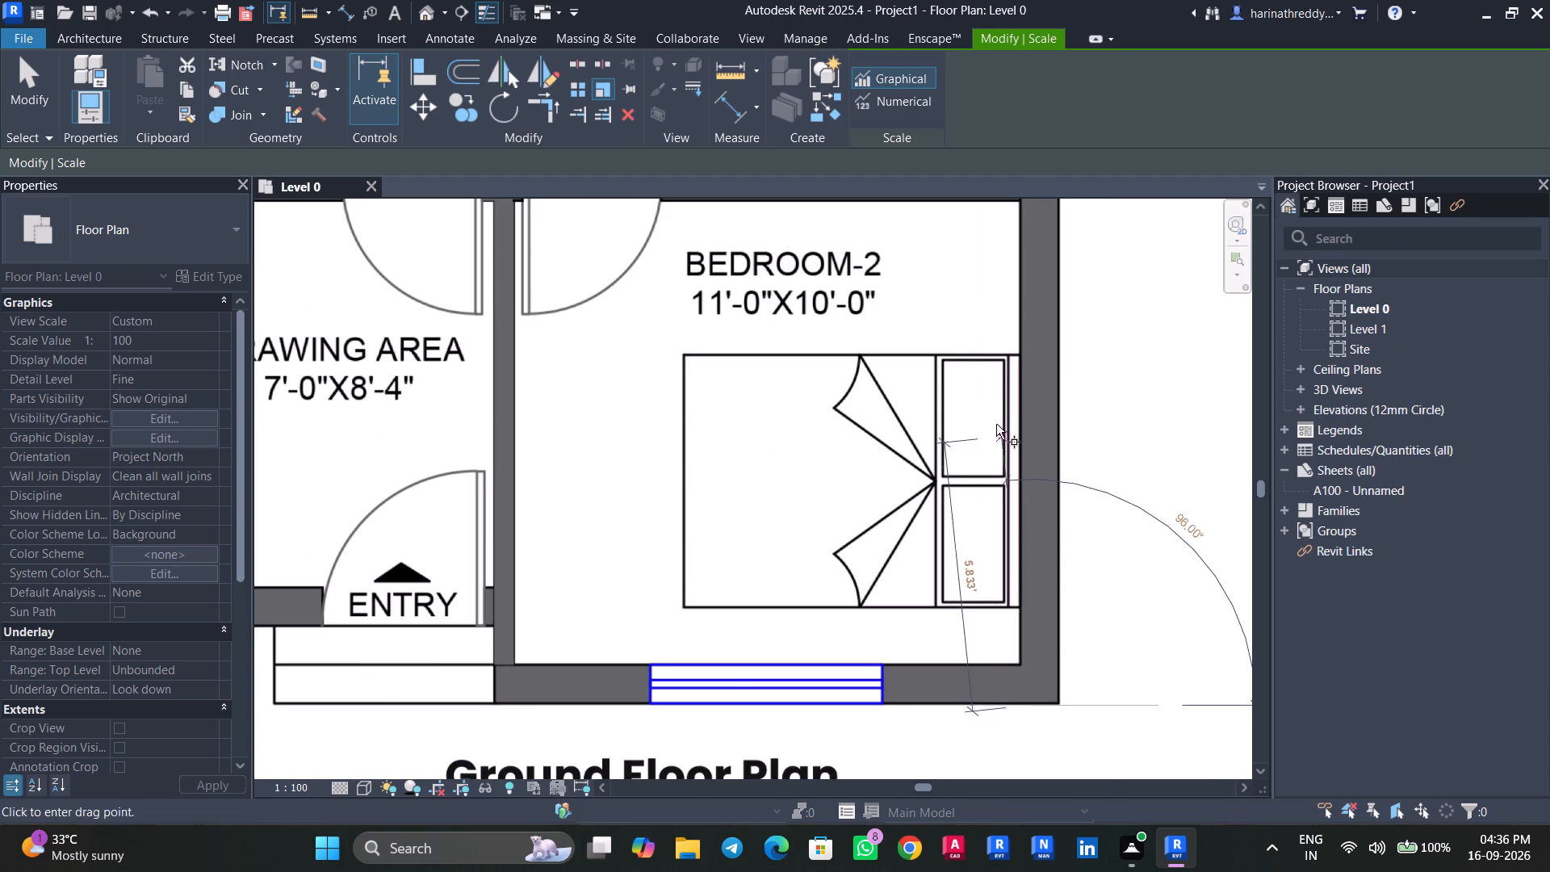
pyautogui.moveTo(1004, 333); pyautogui.dragTo(997, 674, button='middle')
pyautogui.scroll(-8, 997, 674)
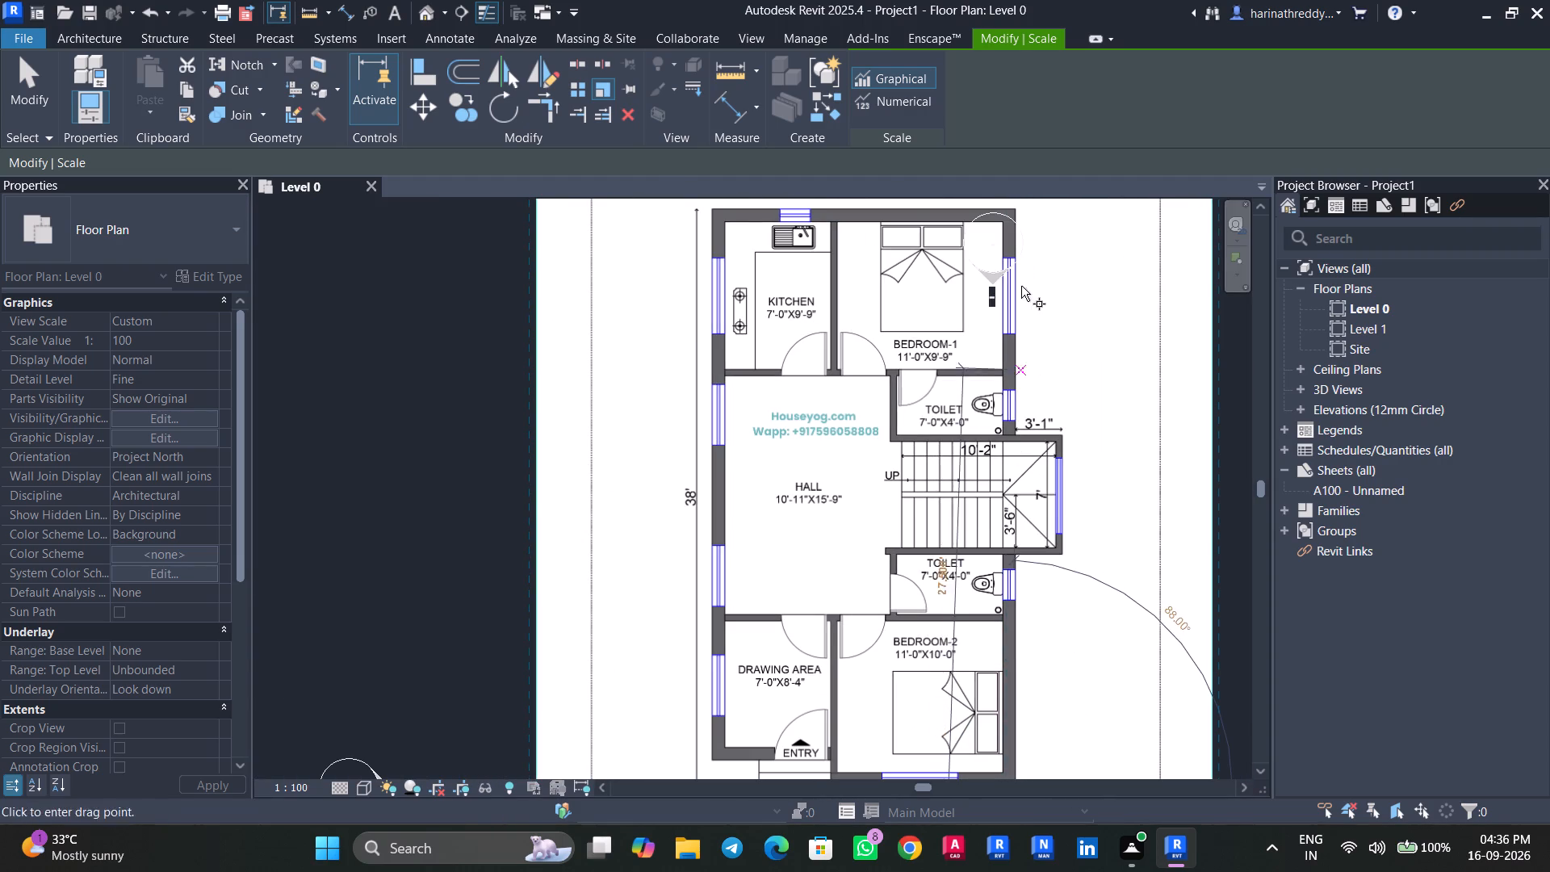
pyautogui.scroll(3, 981, 214)
pyautogui.moveTo(990, 216); pyautogui.dragTo(1018, 365, button='middle')
pyautogui.scroll(3, 1037, 350)
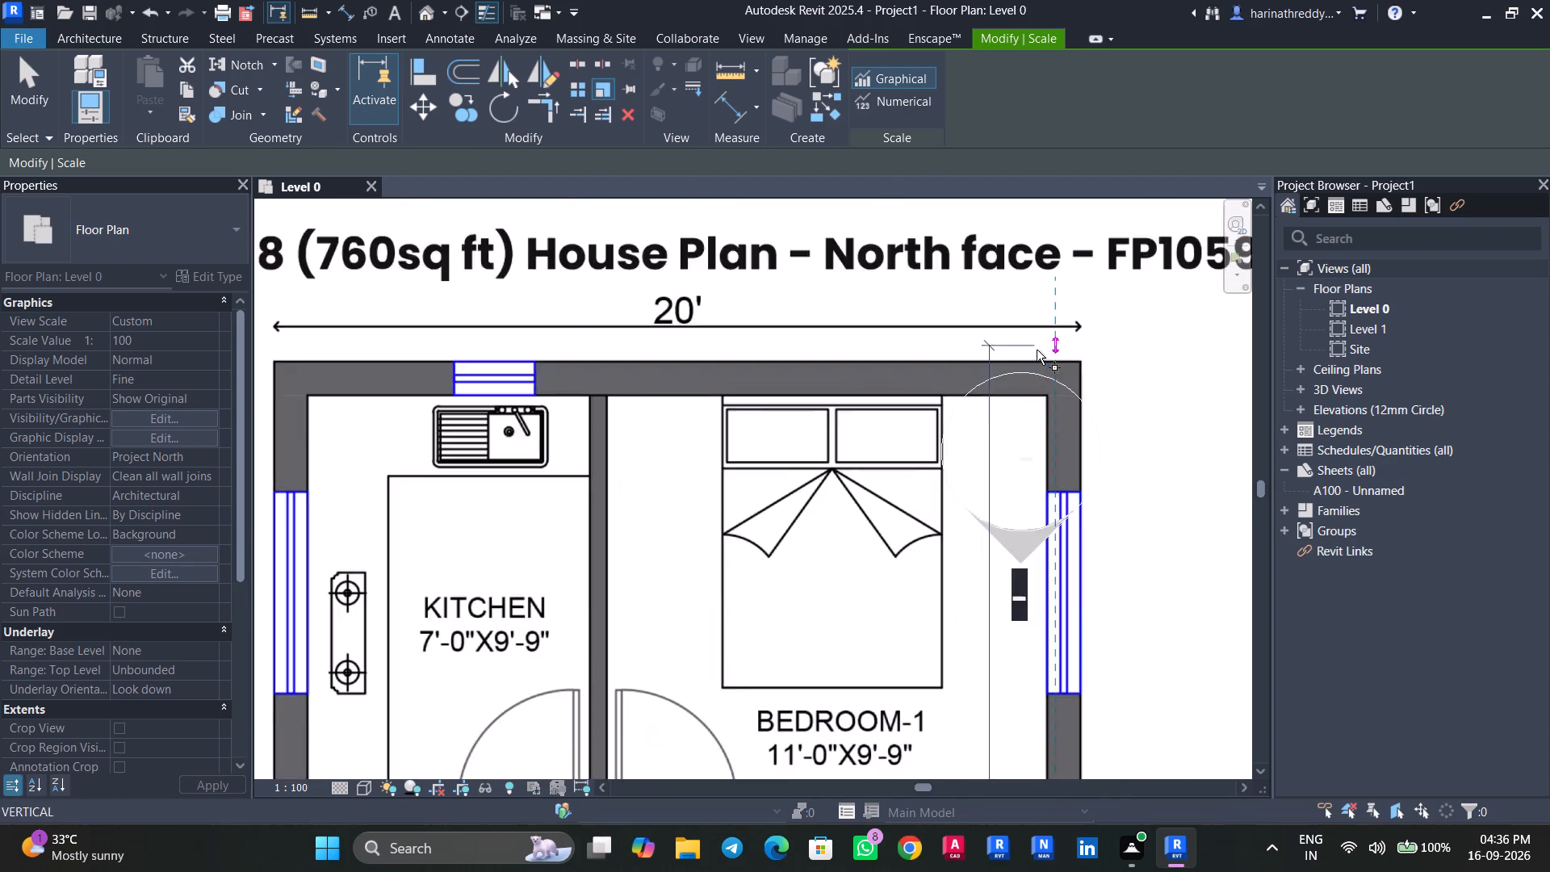
pyautogui.scroll(18, 1037, 350)
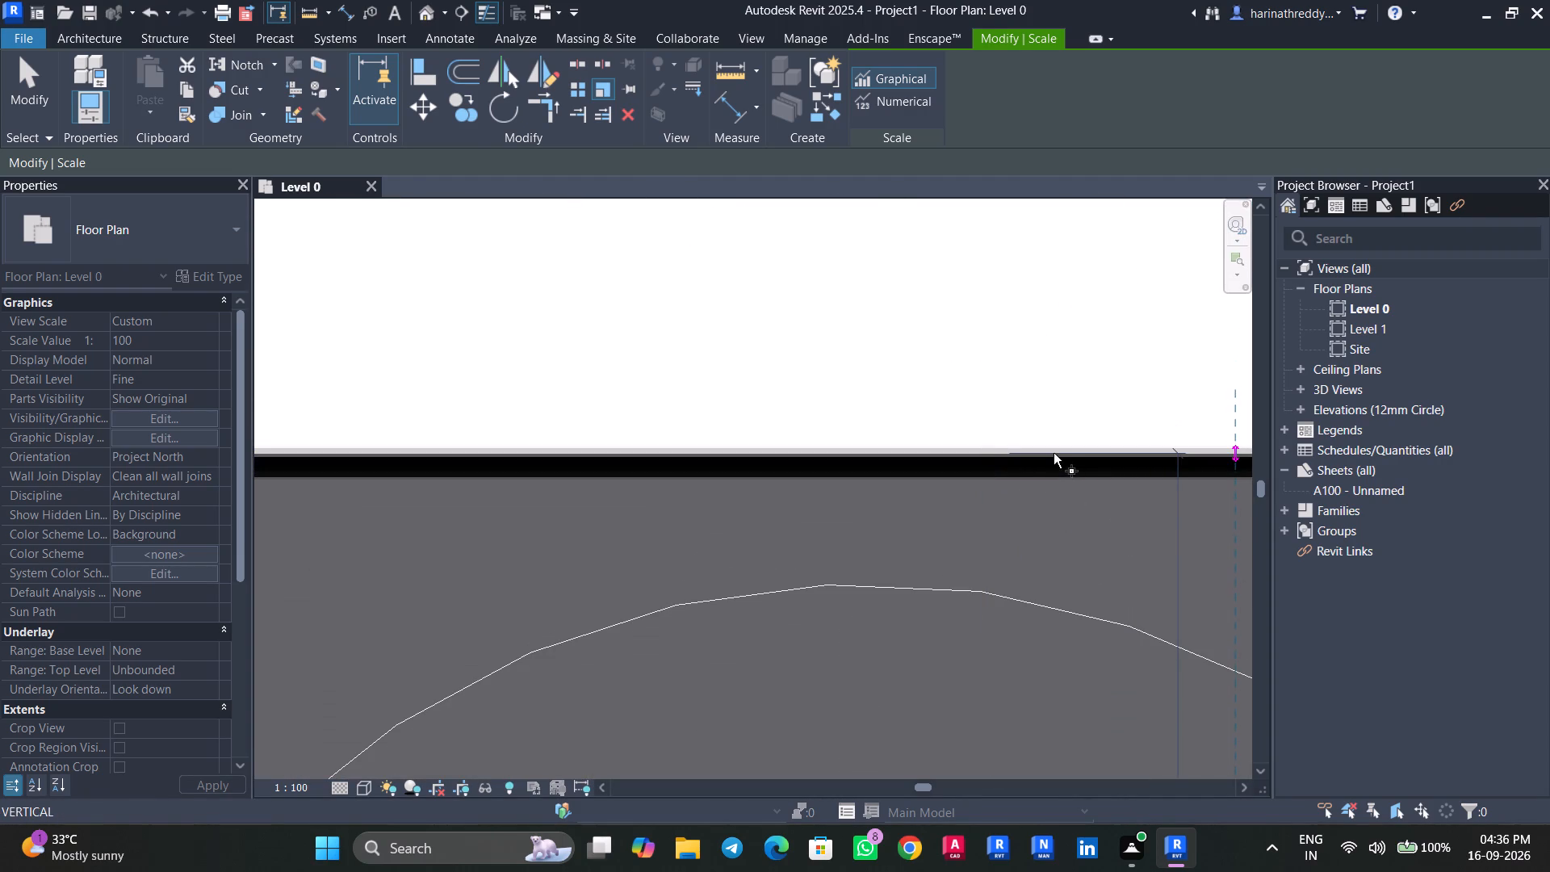
pyautogui.click(1054, 453)
pyautogui.scroll(-20, 1054, 453)
pyautogui.scroll(-4, 1054, 453)
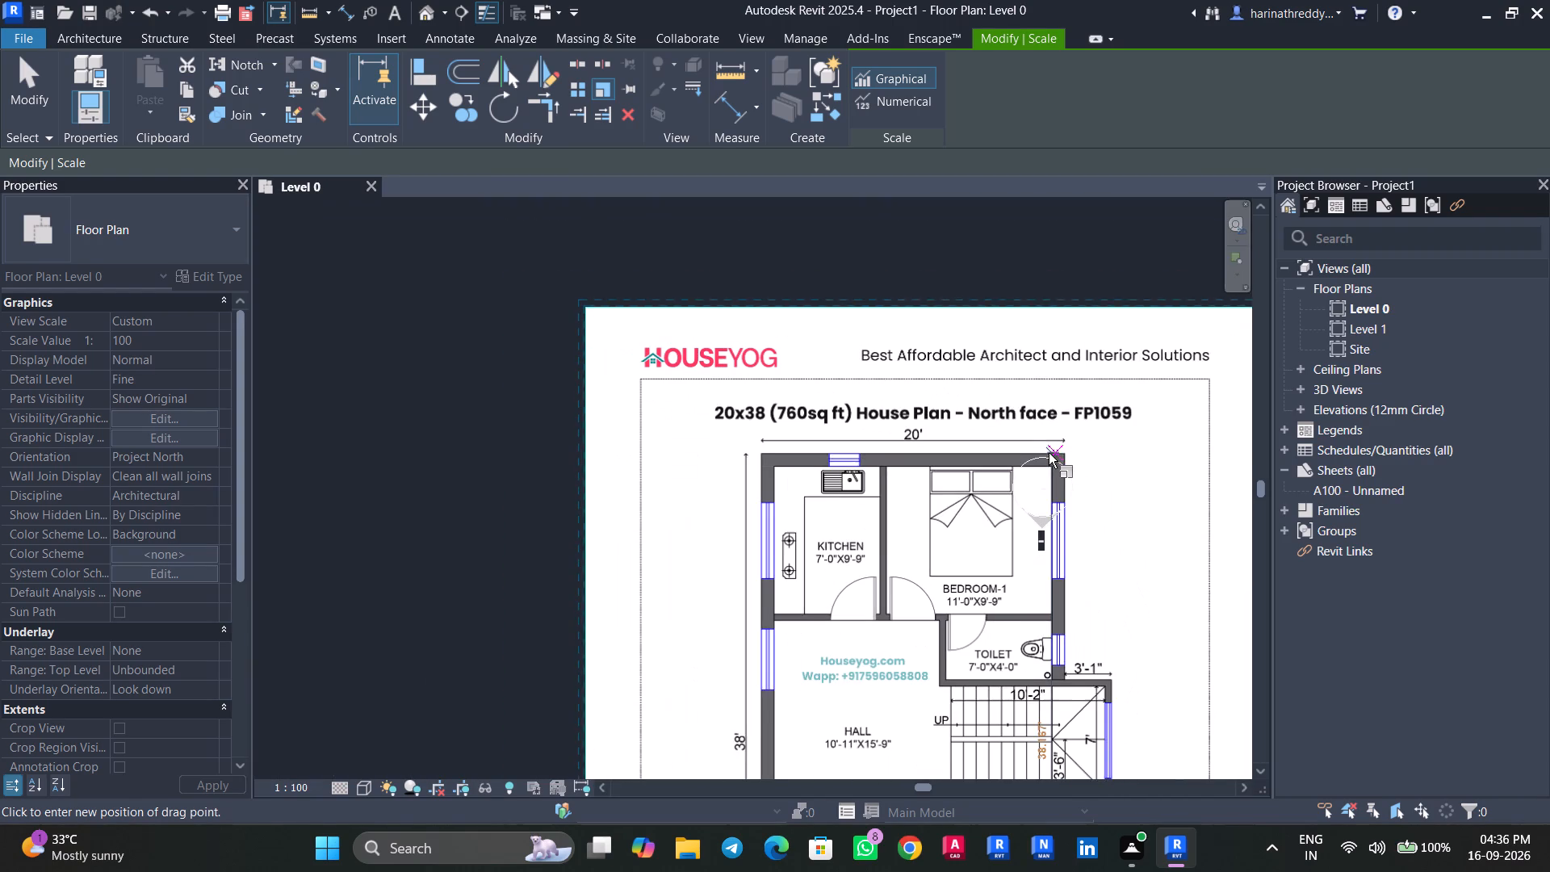
pyautogui.moveTo(1049, 453); pyautogui.dragTo(1048, 386, button='middle')
pyautogui.write("38'")
pyautogui.press('Return')
pyautogui.scroll(-6, 978, 428)
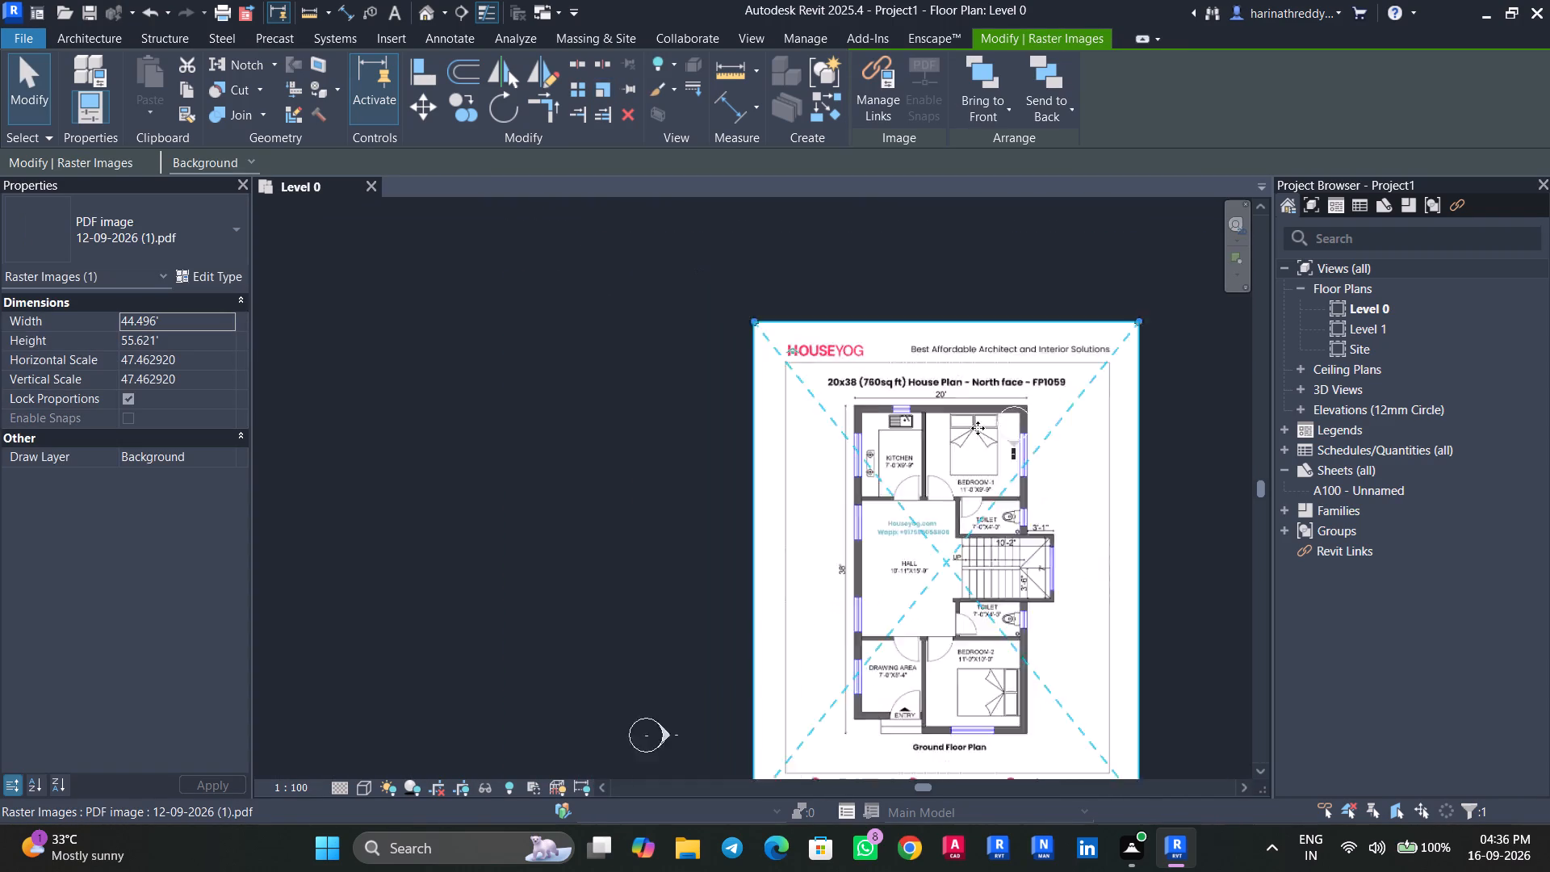
# Move the elevation marker that overlaps Bedroom-1's upper outer corner straight up until it sits clear above the PDF sheet.
pyautogui.scroll(-2, 978, 428)
pyautogui.press('Escape')
pyautogui.click(1006, 423)
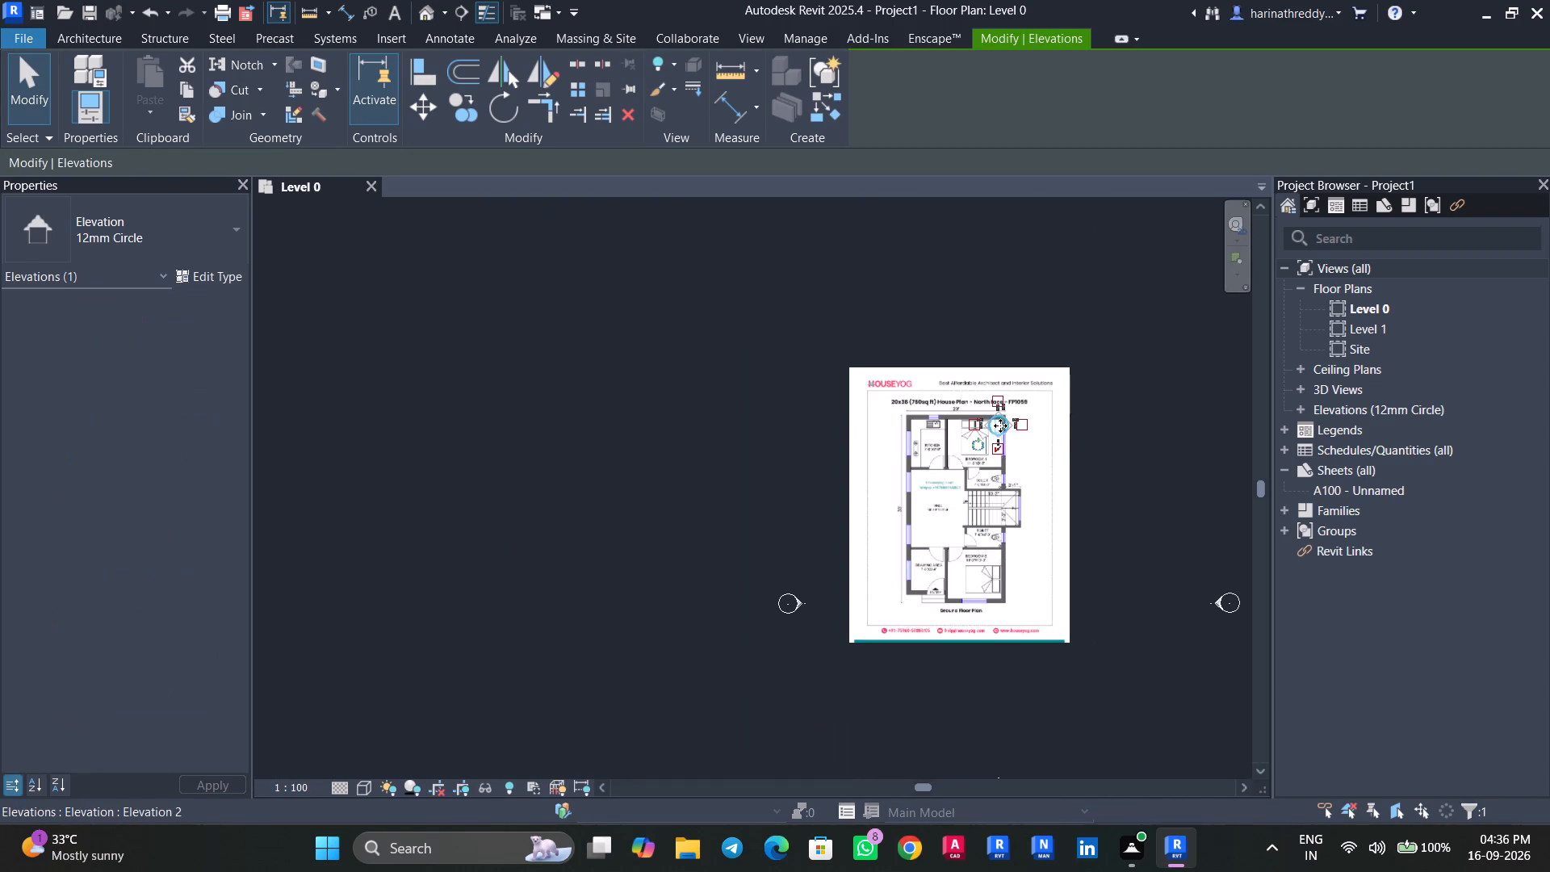
pyautogui.press('Up')
pyautogui.press('Up')
pyautogui.press('Up')
pyautogui.press('Up')
pyautogui.press('Up')
pyautogui.press('Up')
pyautogui.press('Up')
pyautogui.press('Up')
pyautogui.press('Up')
pyautogui.press('Up')
pyautogui.press('Up')
pyautogui.press('Up')
pyautogui.press('Up')
pyautogui.press('Up')
pyautogui.press('Up')
pyautogui.press('Up')
pyautogui.press('Up')
pyautogui.press('Up')
pyautogui.press('Up')
pyautogui.press('Up')
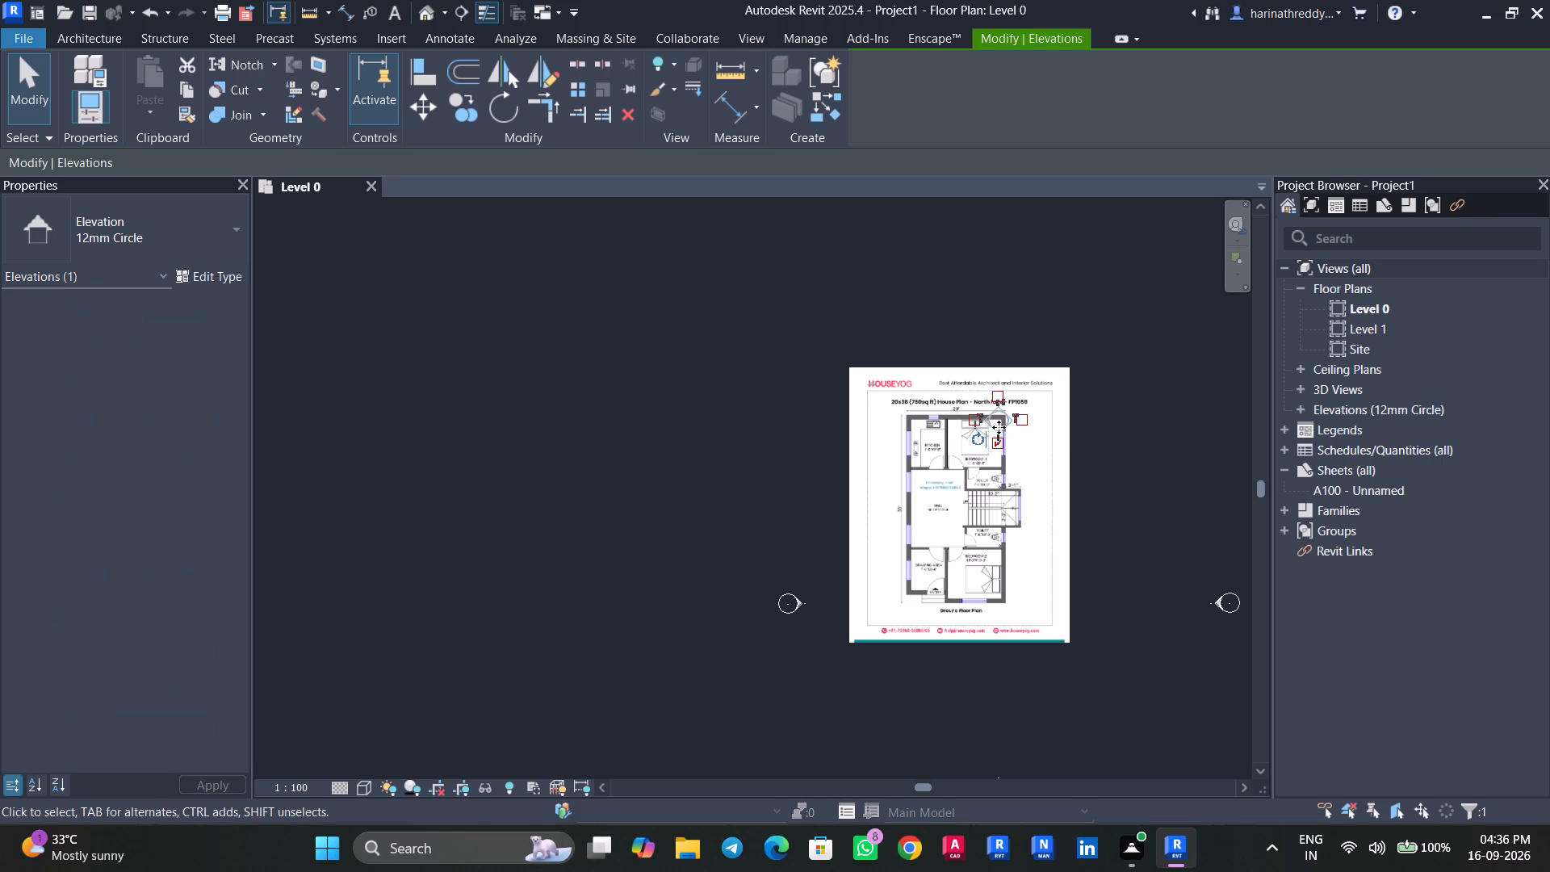
pyautogui.press('Up')
pyautogui.press('Up')
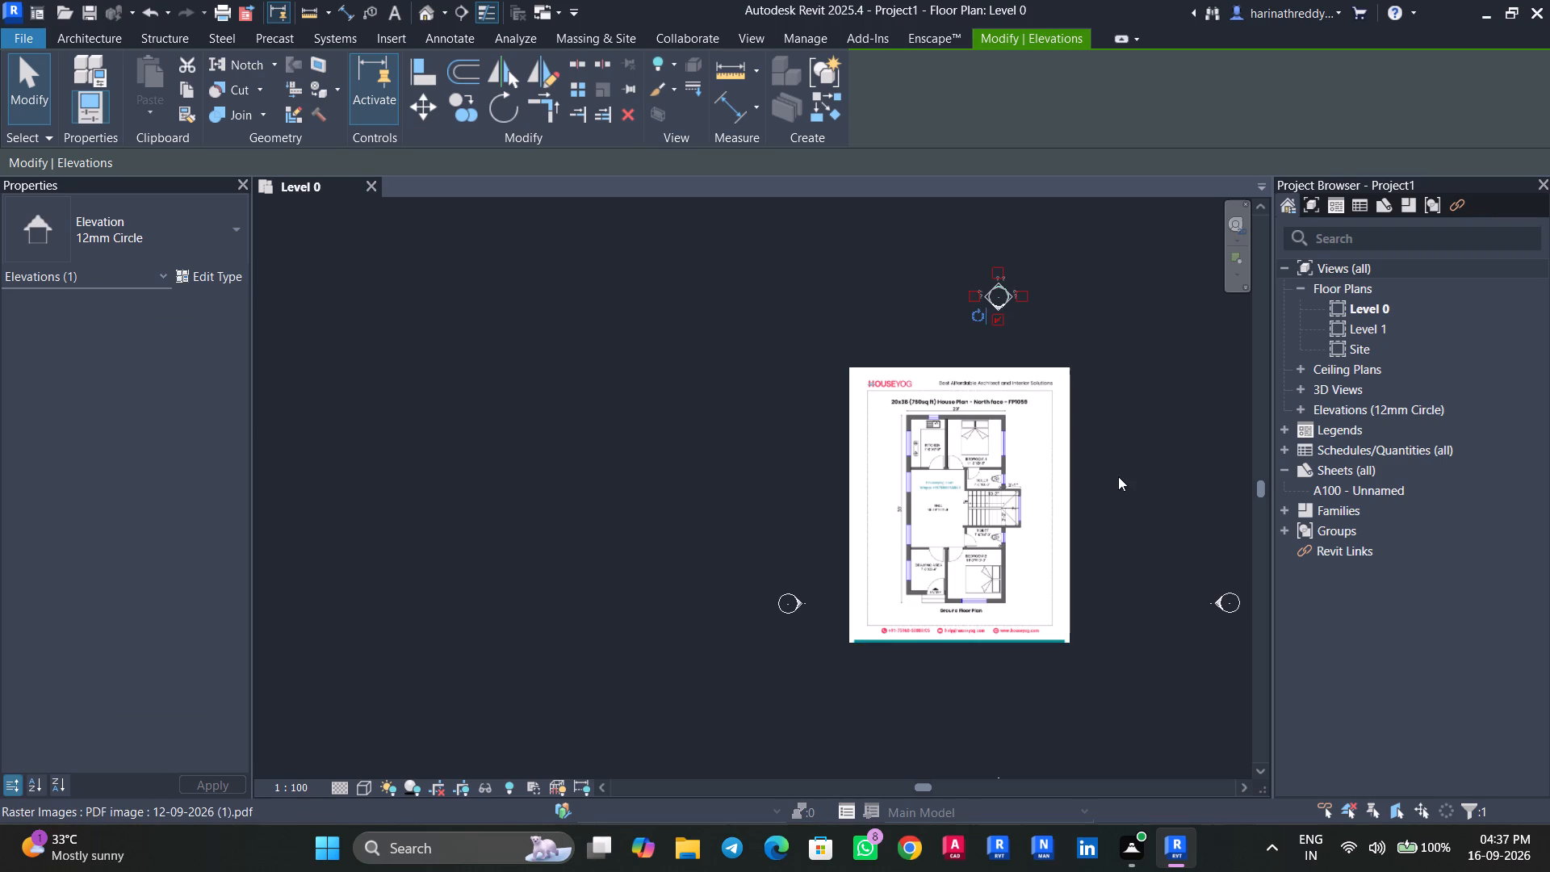
pyautogui.moveTo(1118, 484); pyautogui.dragTo(1002, 354, button='middle')
pyautogui.press('Escape')
pyautogui.press('Escape')
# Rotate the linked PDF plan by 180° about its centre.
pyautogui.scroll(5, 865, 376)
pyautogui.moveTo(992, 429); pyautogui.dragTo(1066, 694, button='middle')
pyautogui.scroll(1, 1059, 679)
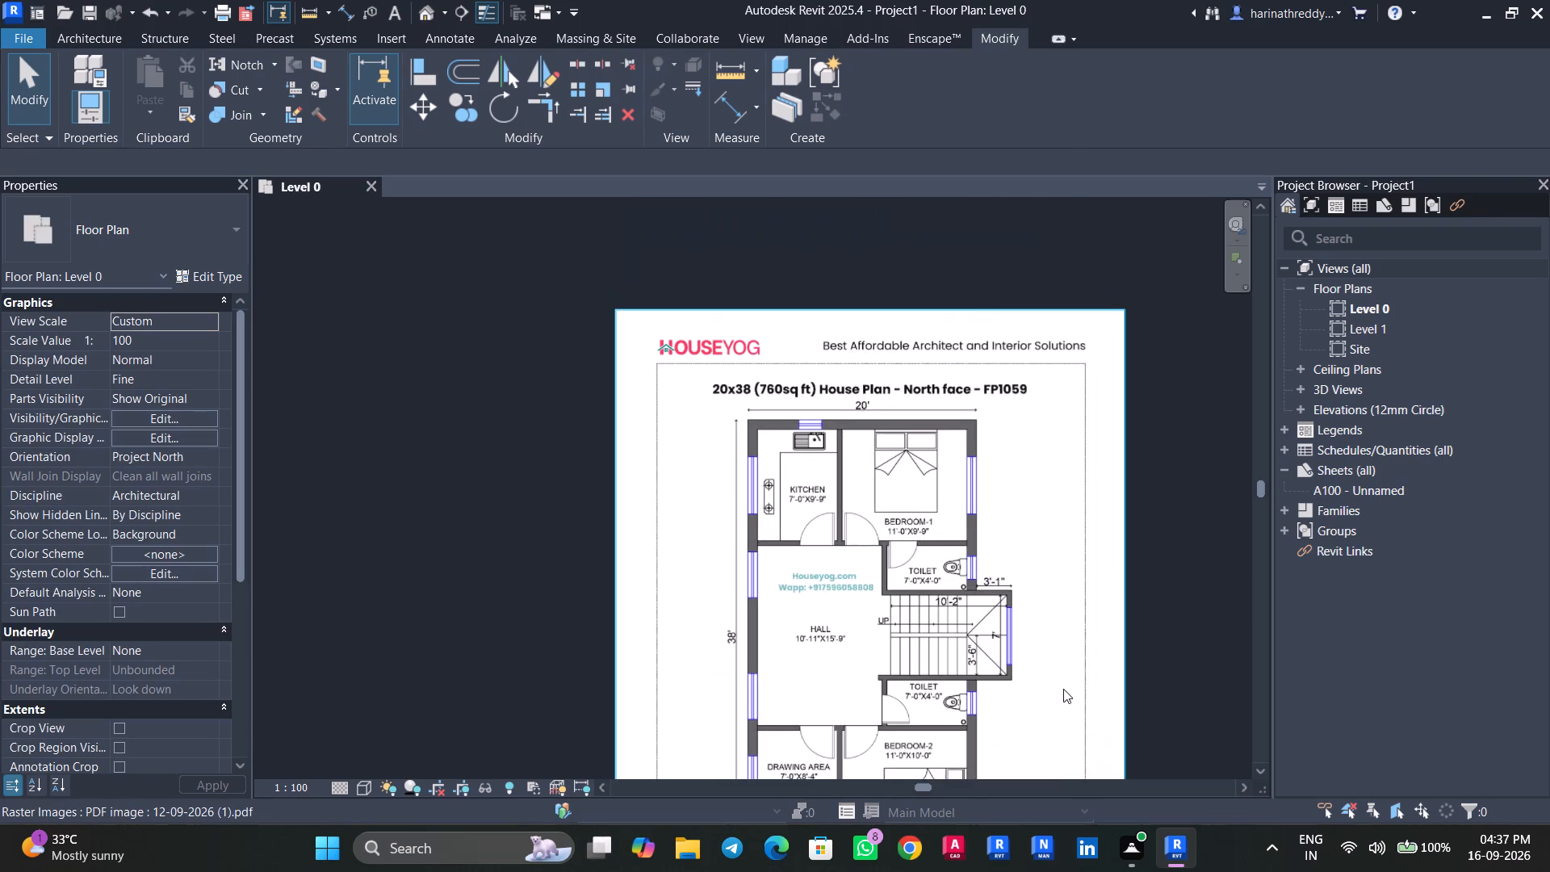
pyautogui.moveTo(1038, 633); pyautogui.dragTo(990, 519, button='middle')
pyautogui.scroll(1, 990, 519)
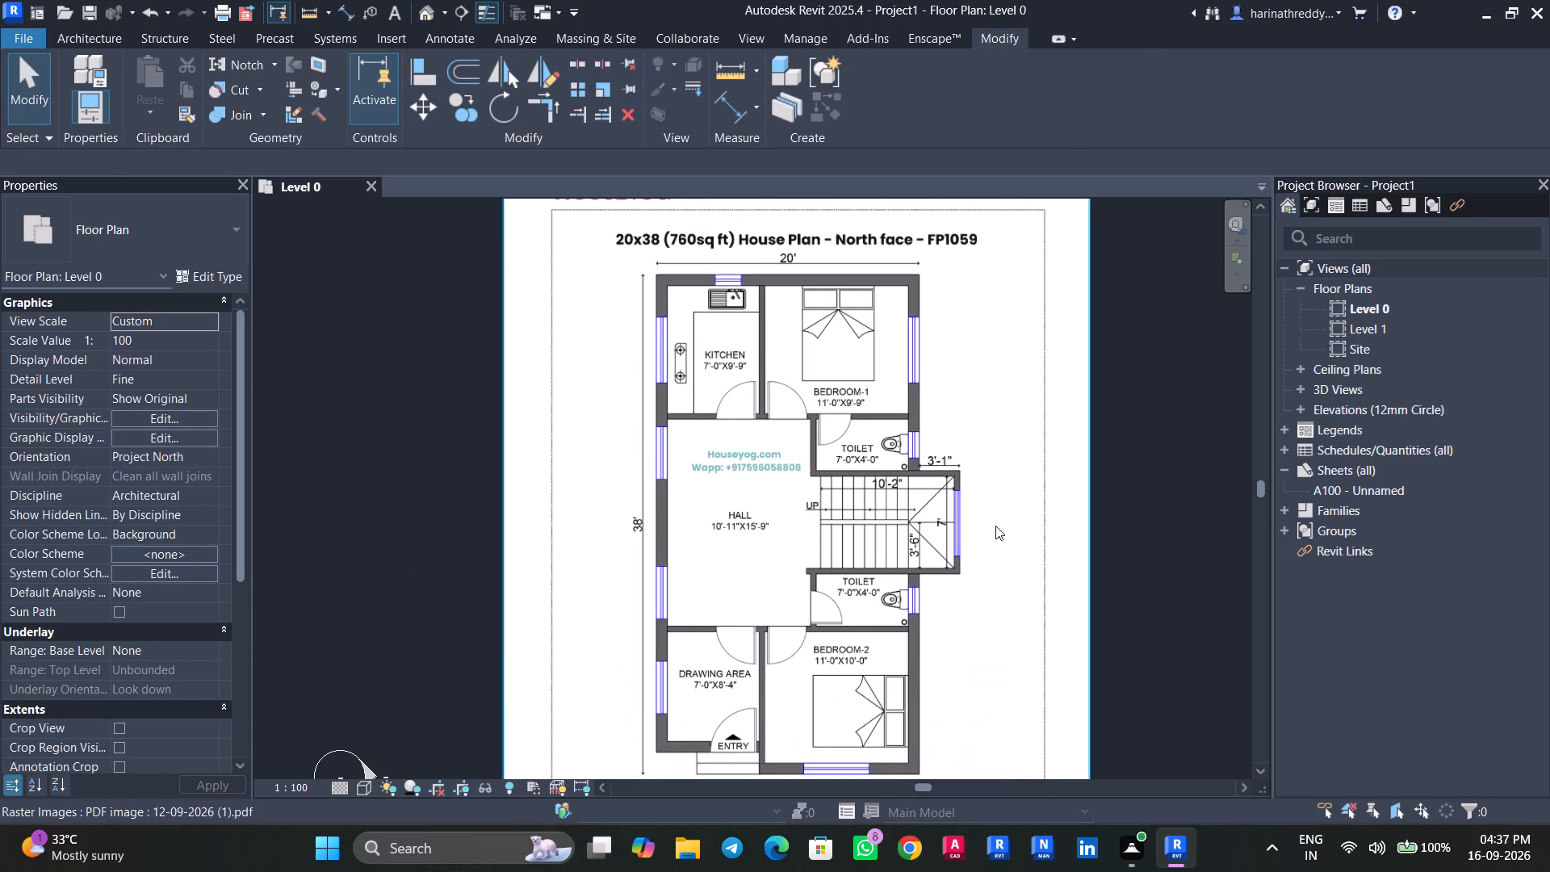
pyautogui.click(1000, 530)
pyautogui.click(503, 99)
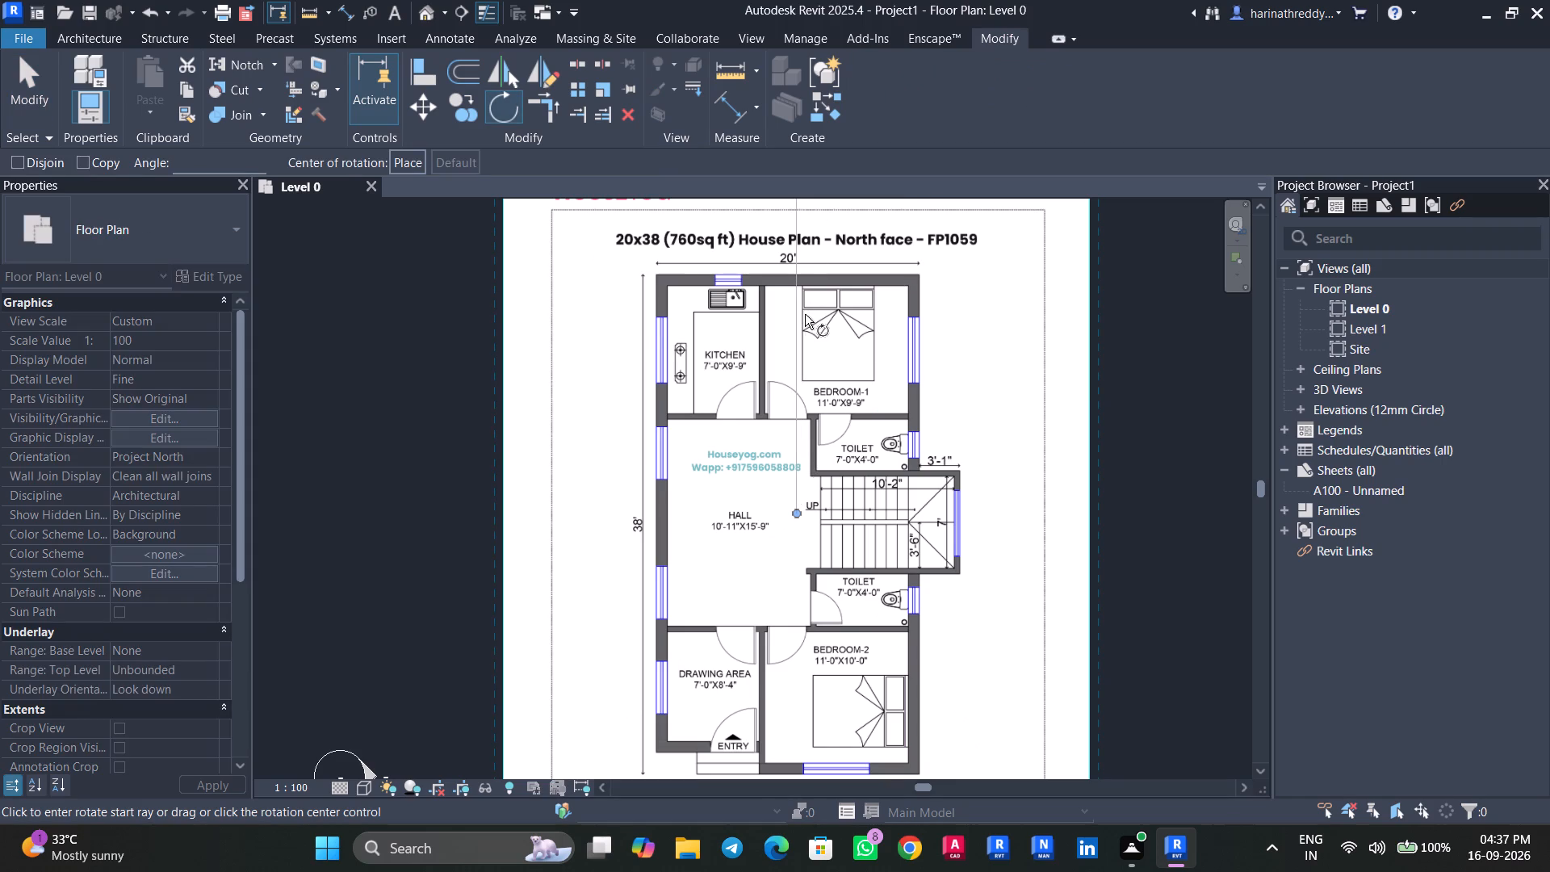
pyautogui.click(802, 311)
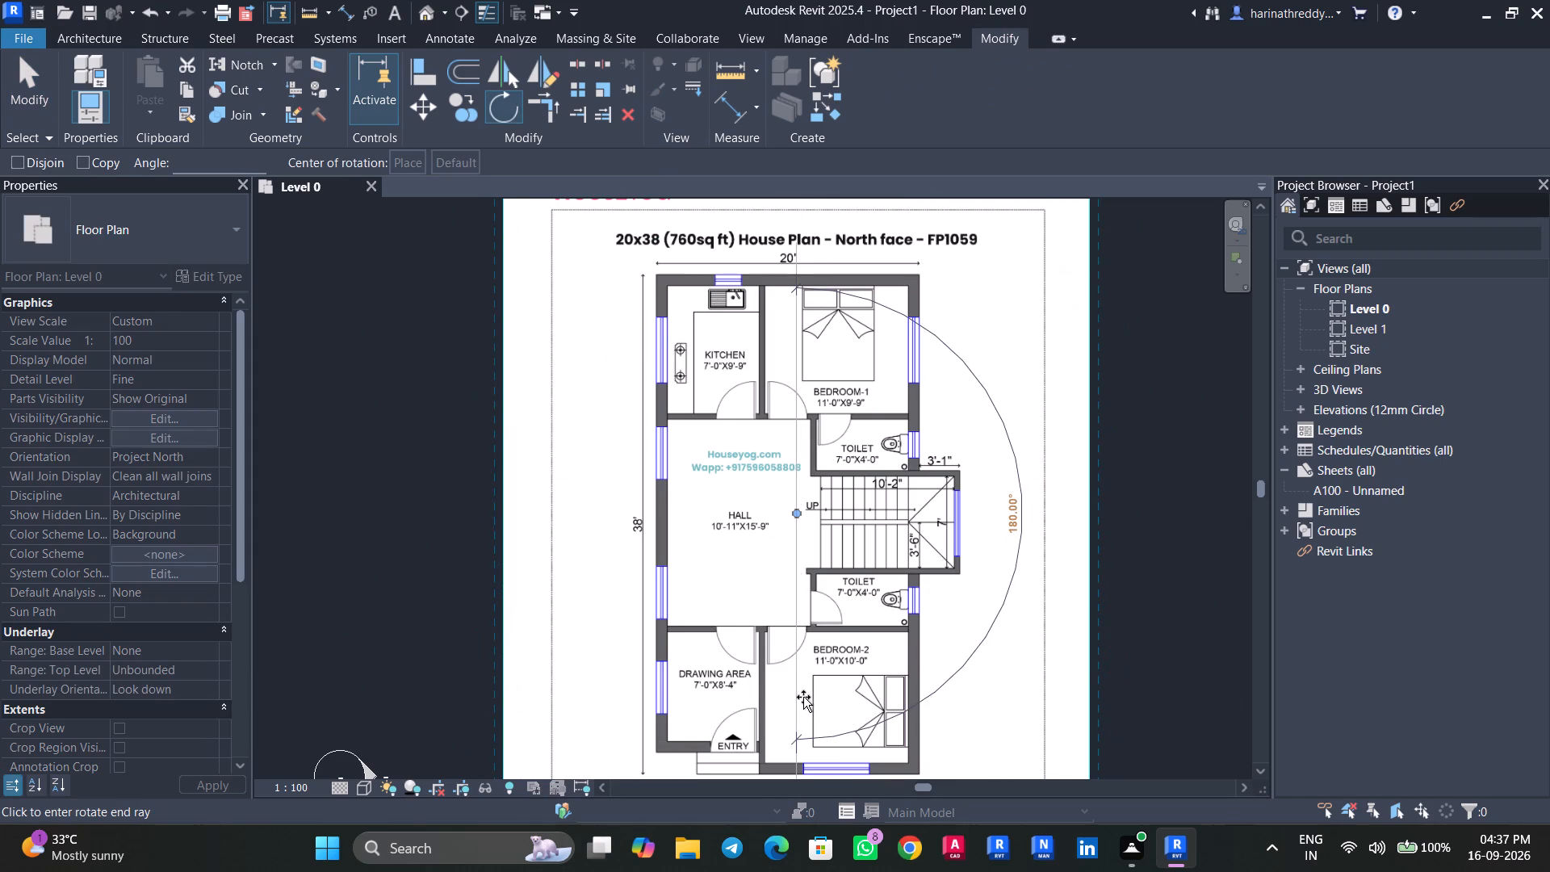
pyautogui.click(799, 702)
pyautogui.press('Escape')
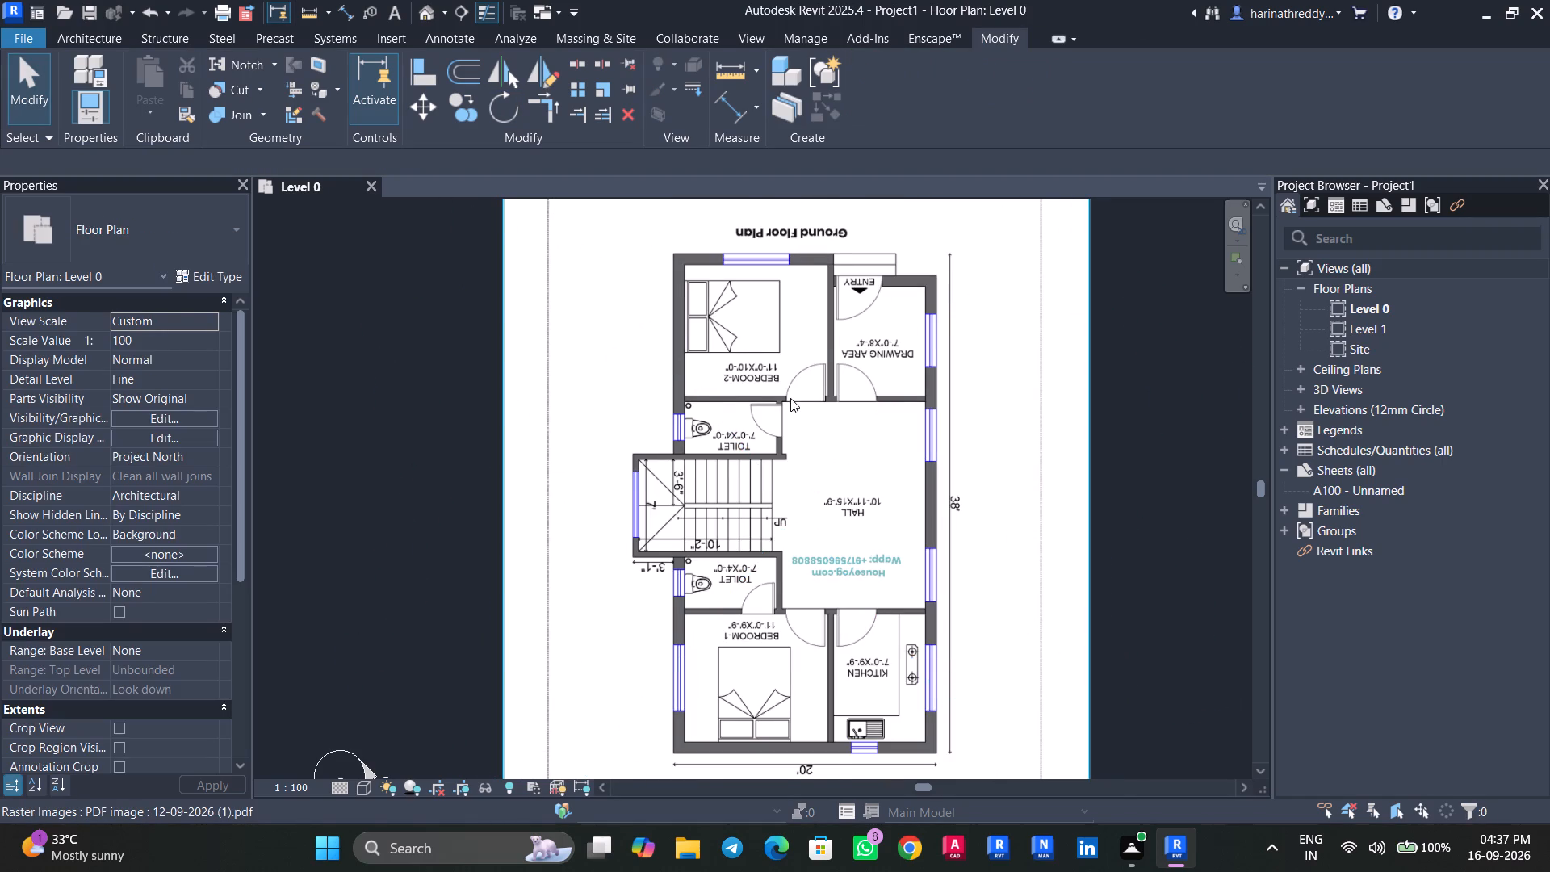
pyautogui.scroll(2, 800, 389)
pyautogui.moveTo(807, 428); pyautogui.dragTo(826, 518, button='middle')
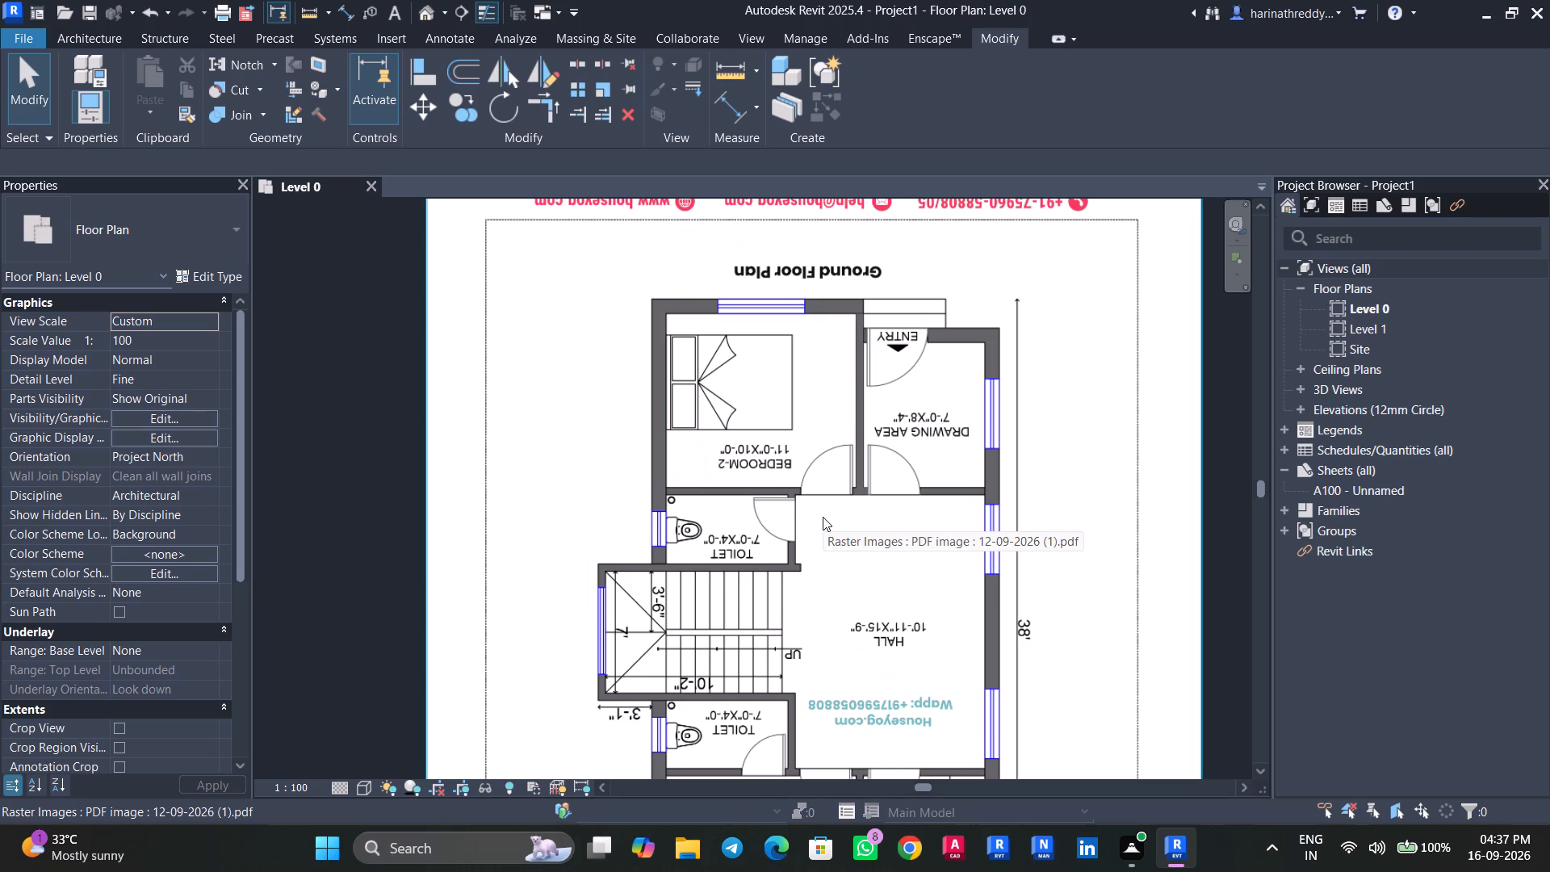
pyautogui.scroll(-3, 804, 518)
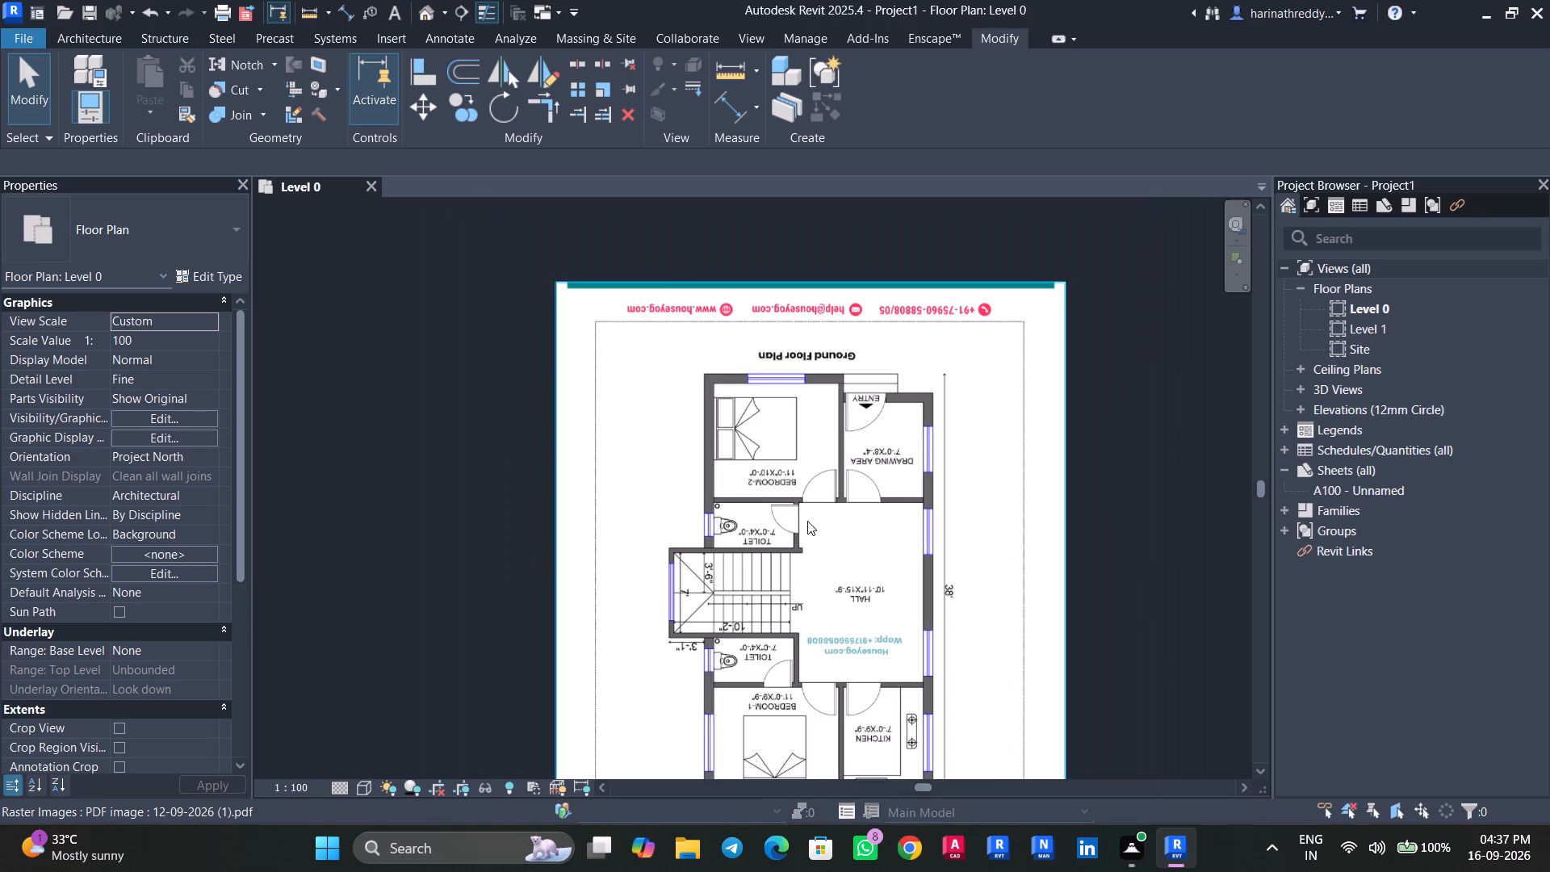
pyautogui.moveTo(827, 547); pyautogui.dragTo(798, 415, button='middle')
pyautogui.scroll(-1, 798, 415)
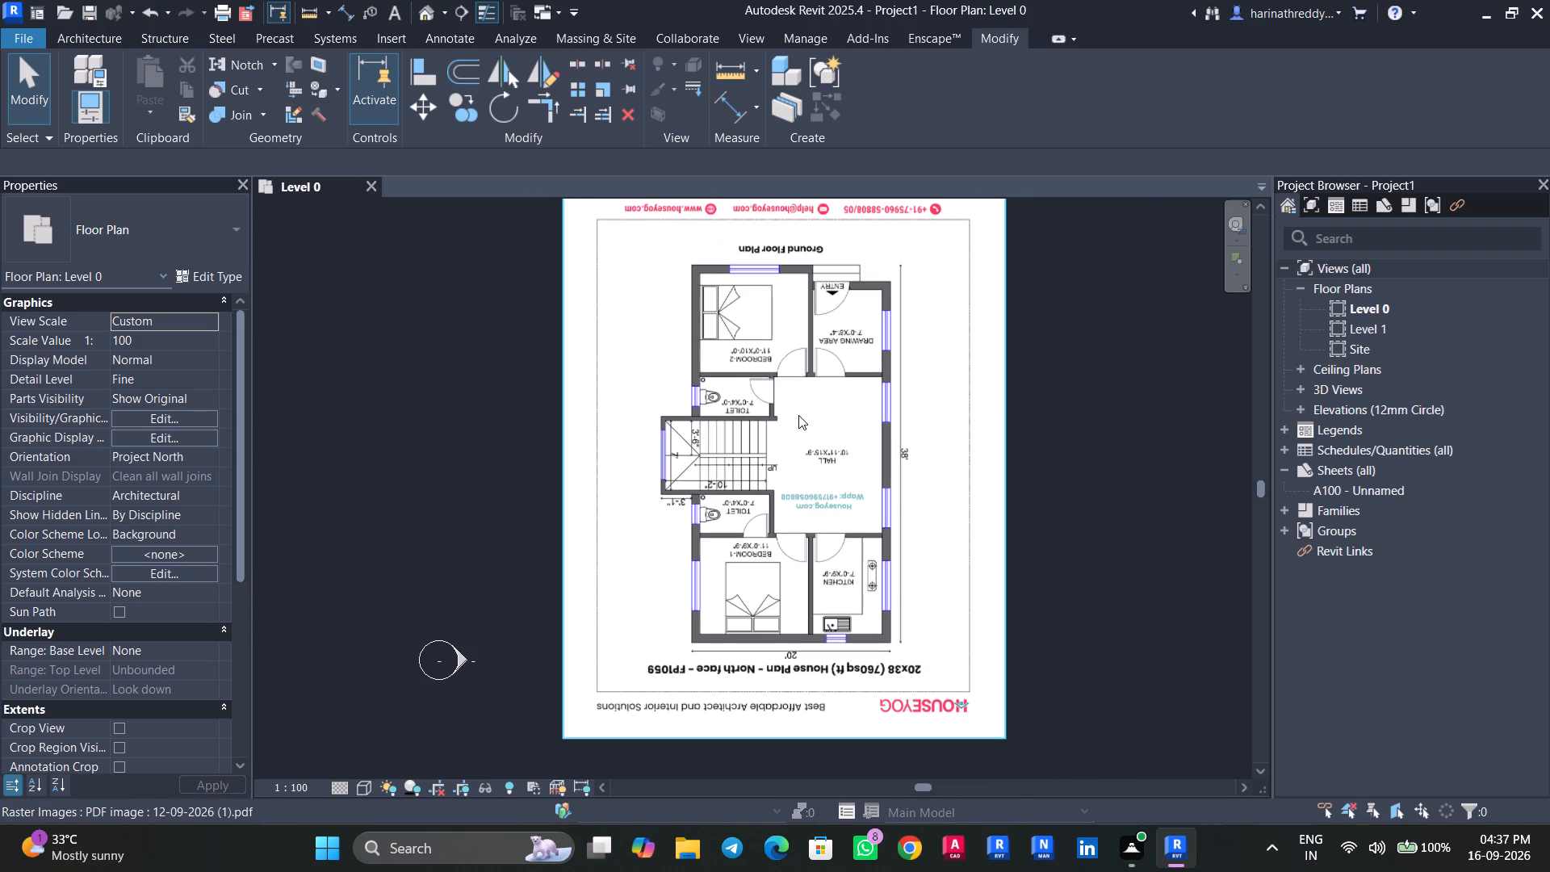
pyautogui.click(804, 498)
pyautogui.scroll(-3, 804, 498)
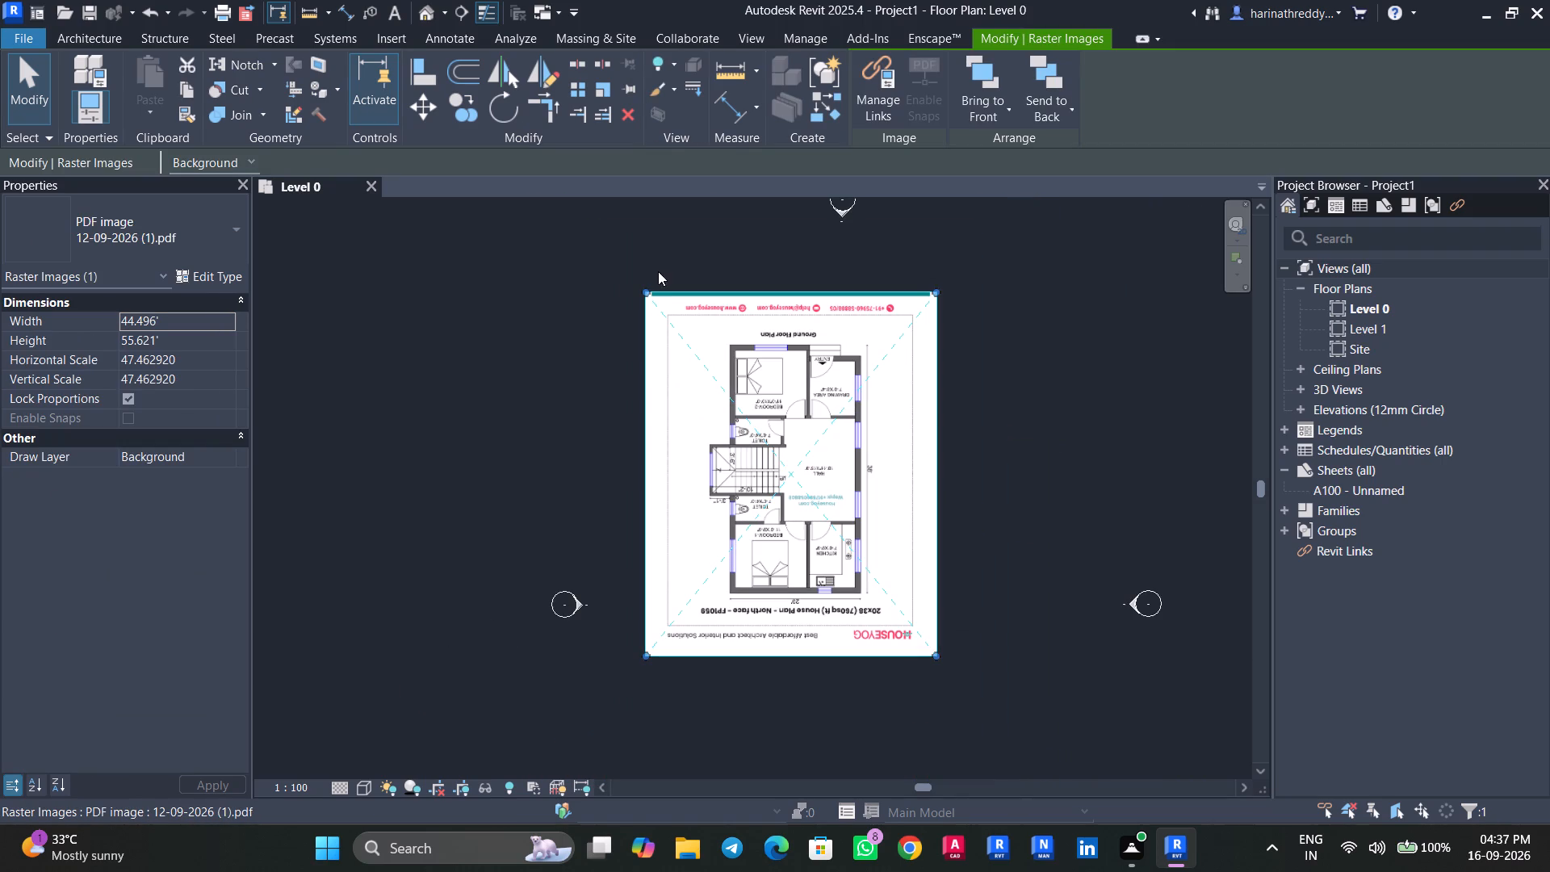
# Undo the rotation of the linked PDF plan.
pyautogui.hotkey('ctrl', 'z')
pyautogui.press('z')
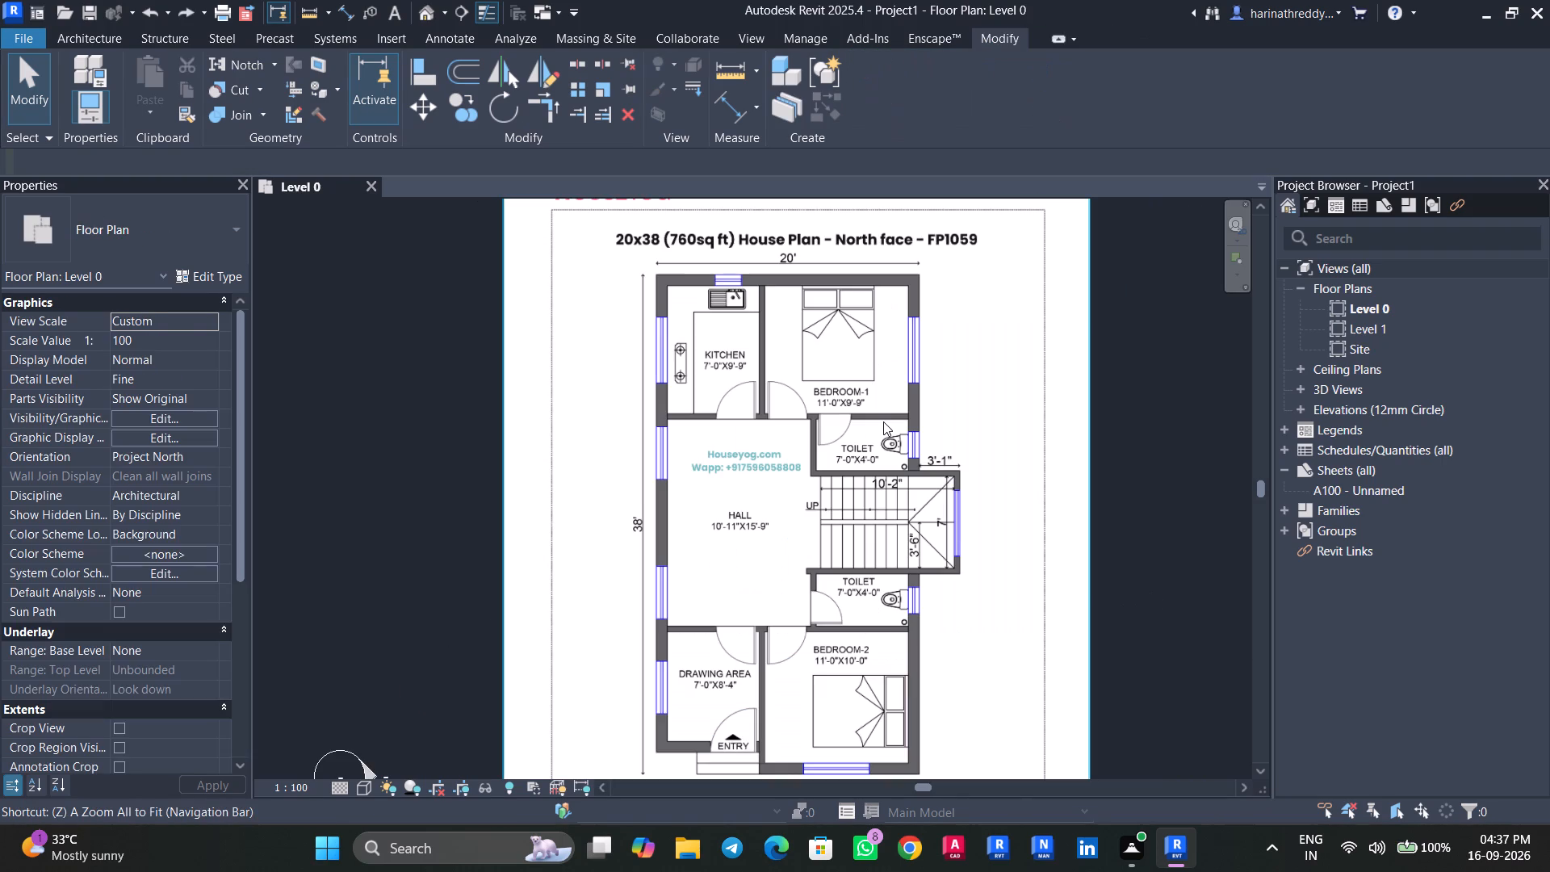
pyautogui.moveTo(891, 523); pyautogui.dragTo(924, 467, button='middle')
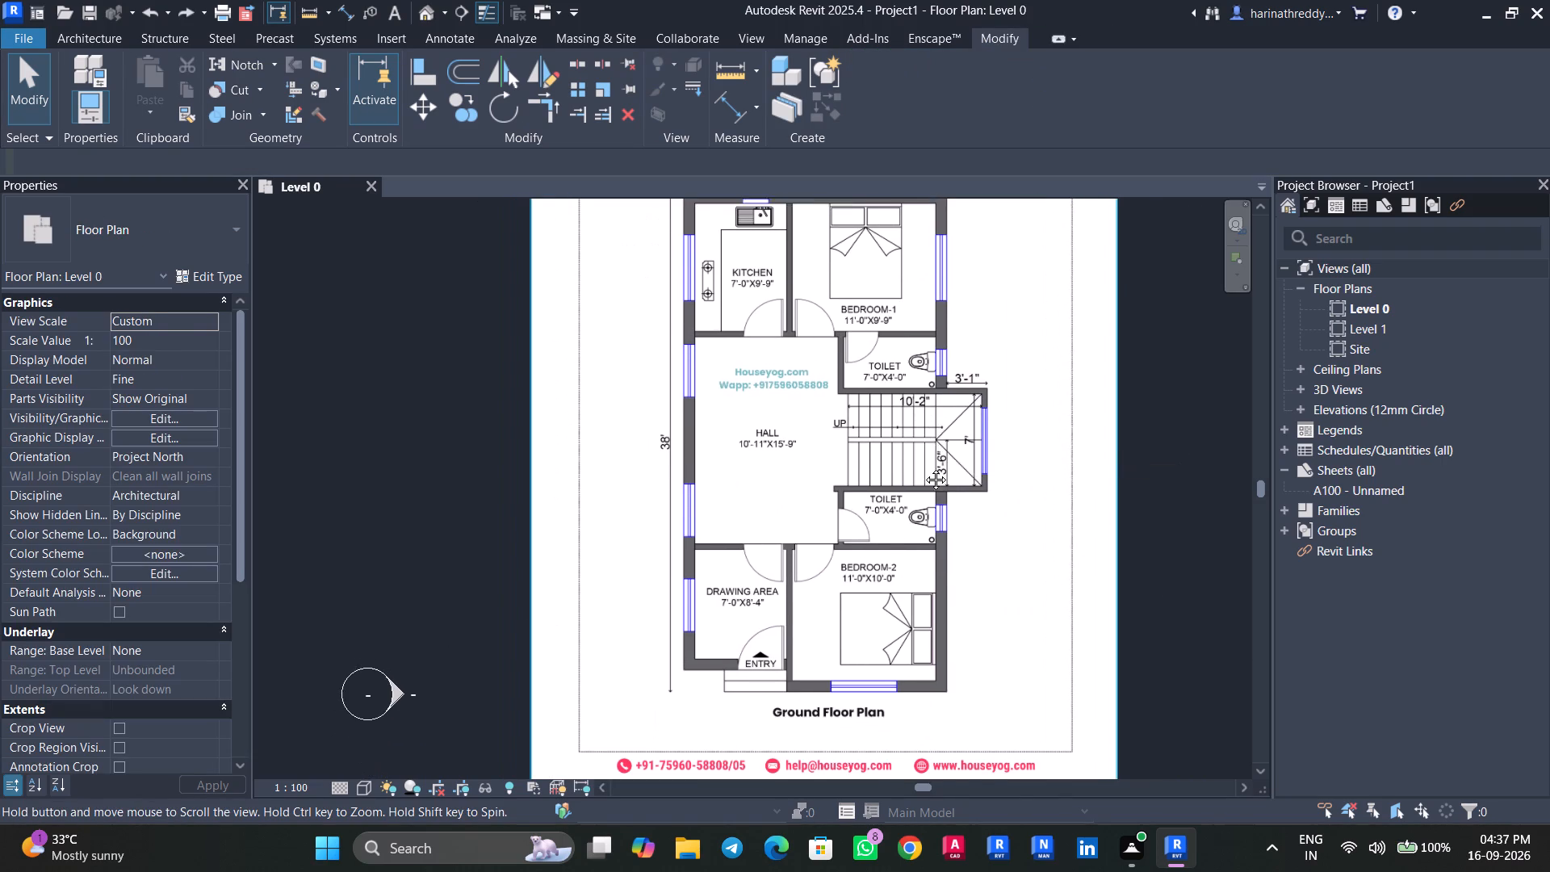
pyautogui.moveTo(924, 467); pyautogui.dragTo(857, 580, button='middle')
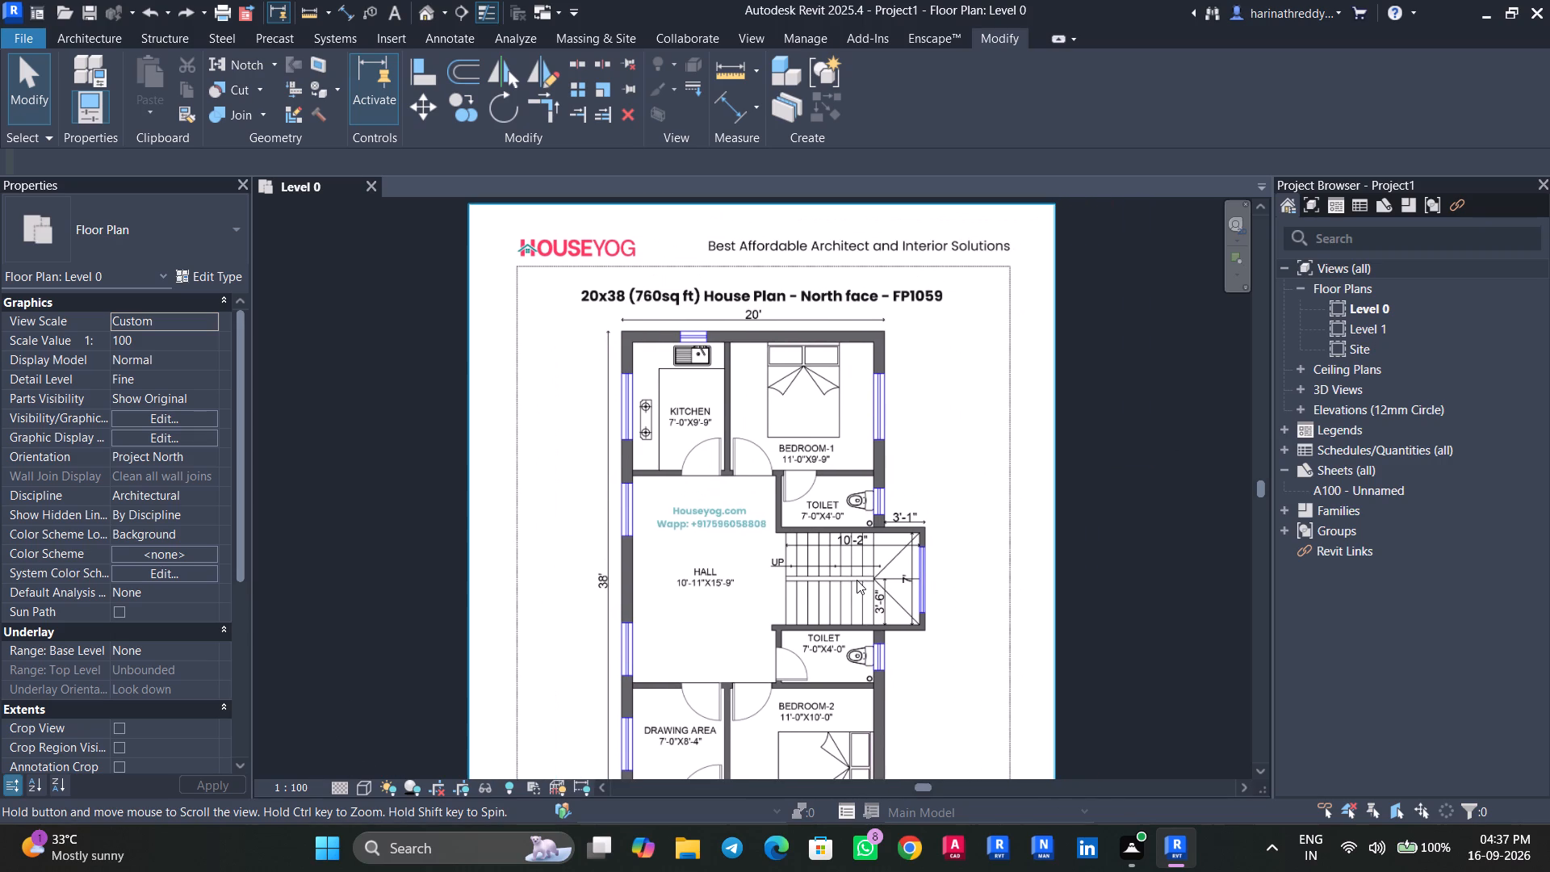
# Open the East elevation and lengthen the Level 0 and Level 1 lines together by stretching the end without level heads.
pyautogui.click(1300, 407)
pyautogui.doubleClick(1338, 436)
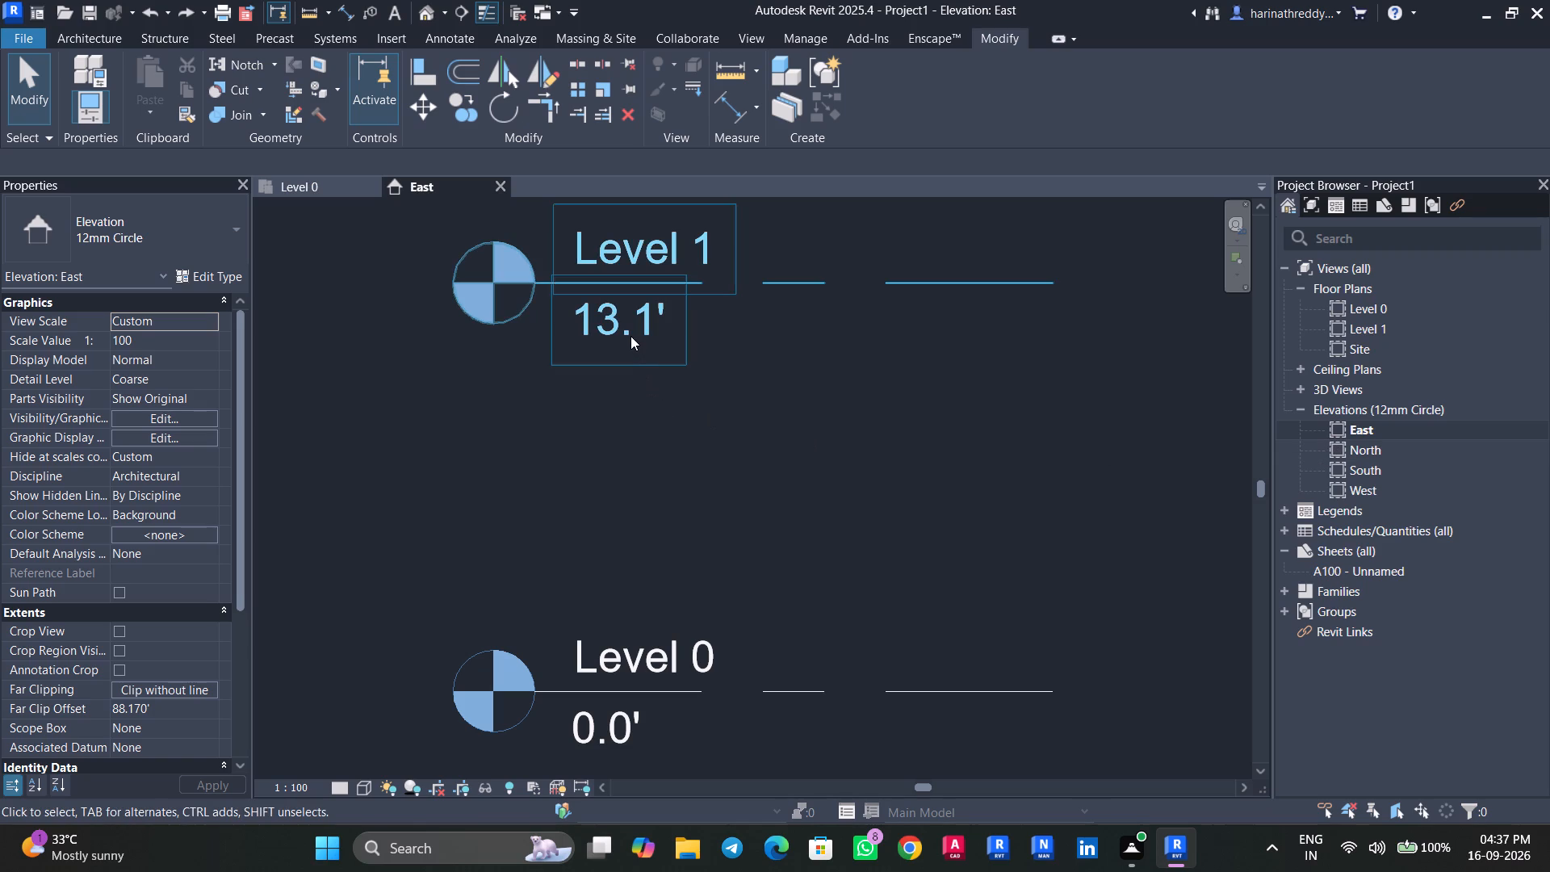
pyautogui.scroll(-6, 643, 581)
pyautogui.moveTo(727, 574); pyautogui.dragTo(441, 524, button='middle')
pyautogui.click(526, 578)
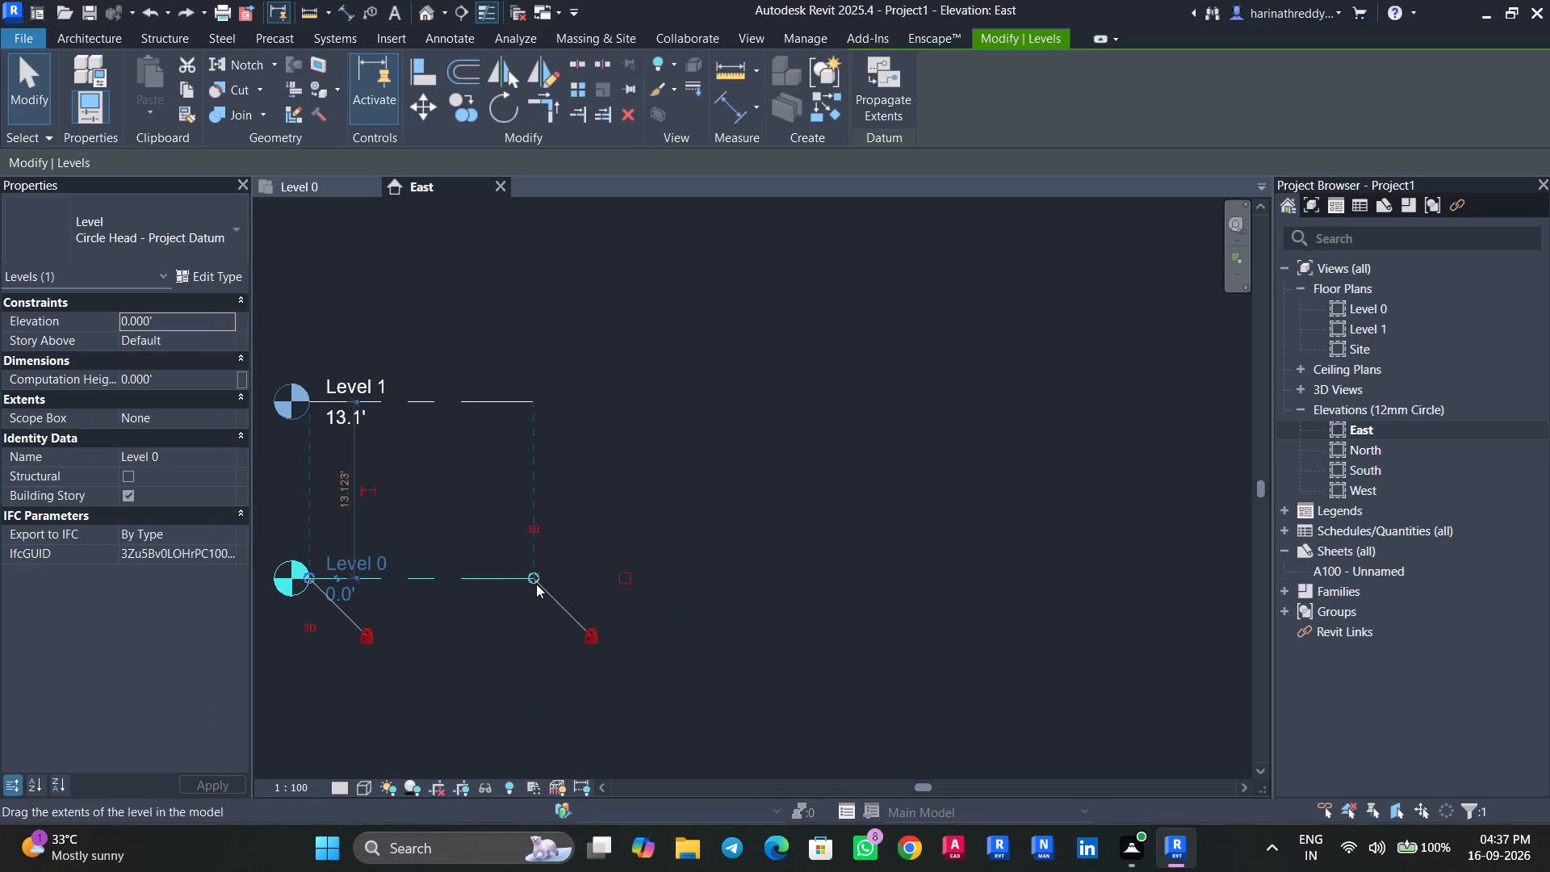
pyautogui.moveTo(533, 571); pyautogui.dragTo(922, 576)
pyautogui.press('Escape')
# Rename Level 0 as GL.
pyautogui.doubleClick(359, 555)
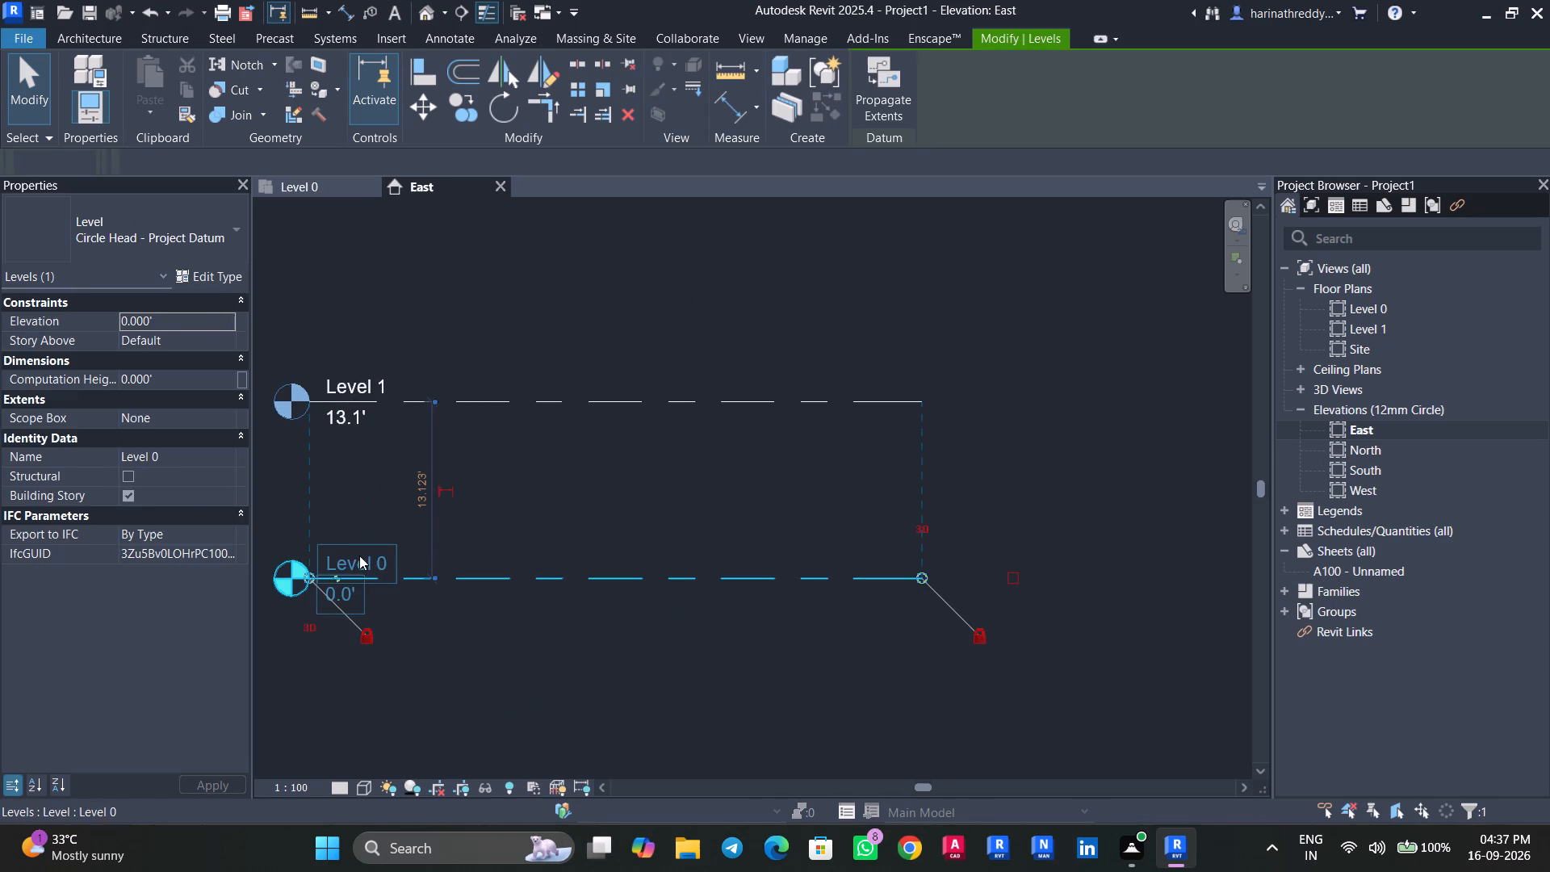
pyautogui.press('g')
pyautogui.press('l')
pyautogui.click(375, 498)
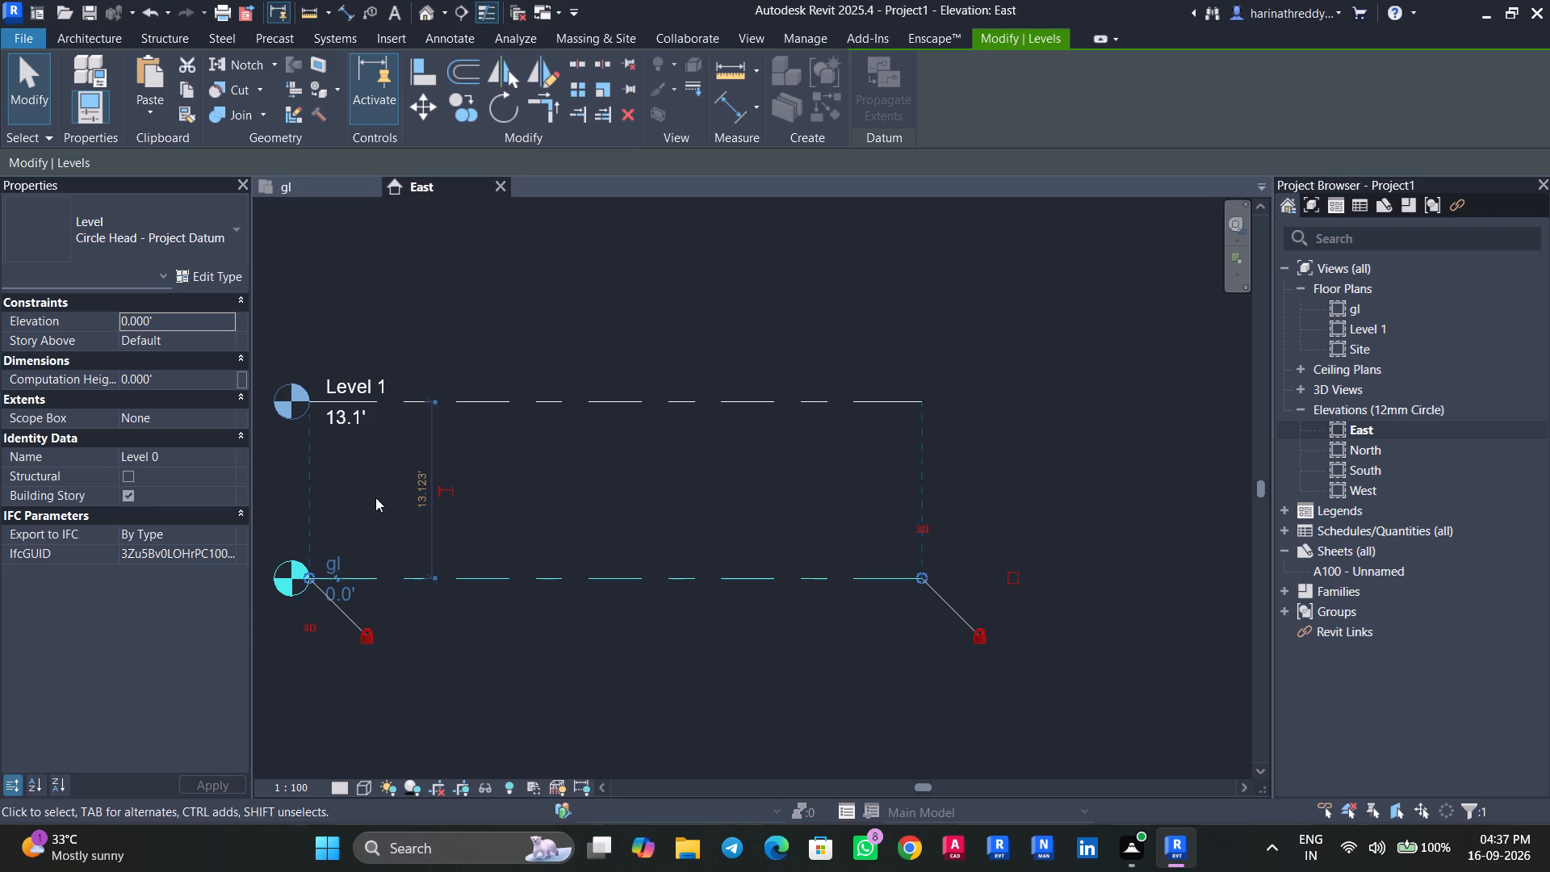
pyautogui.click(337, 560)
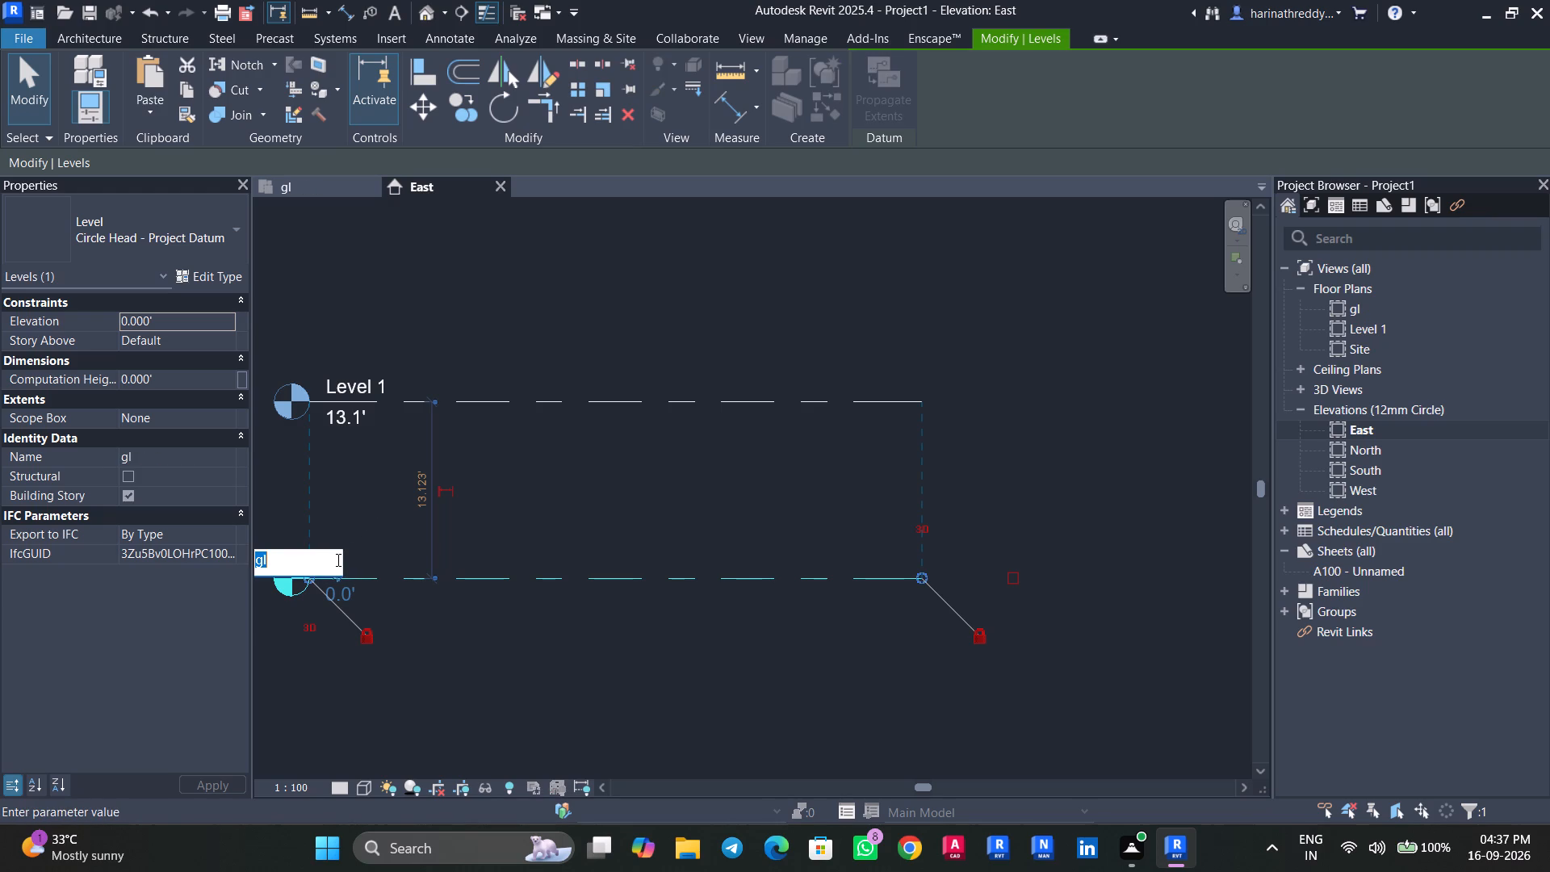
pyautogui.write('GL')
pyautogui.click(362, 526)
# Rename Level 1 as FFL.
pyautogui.doubleClick(352, 388)
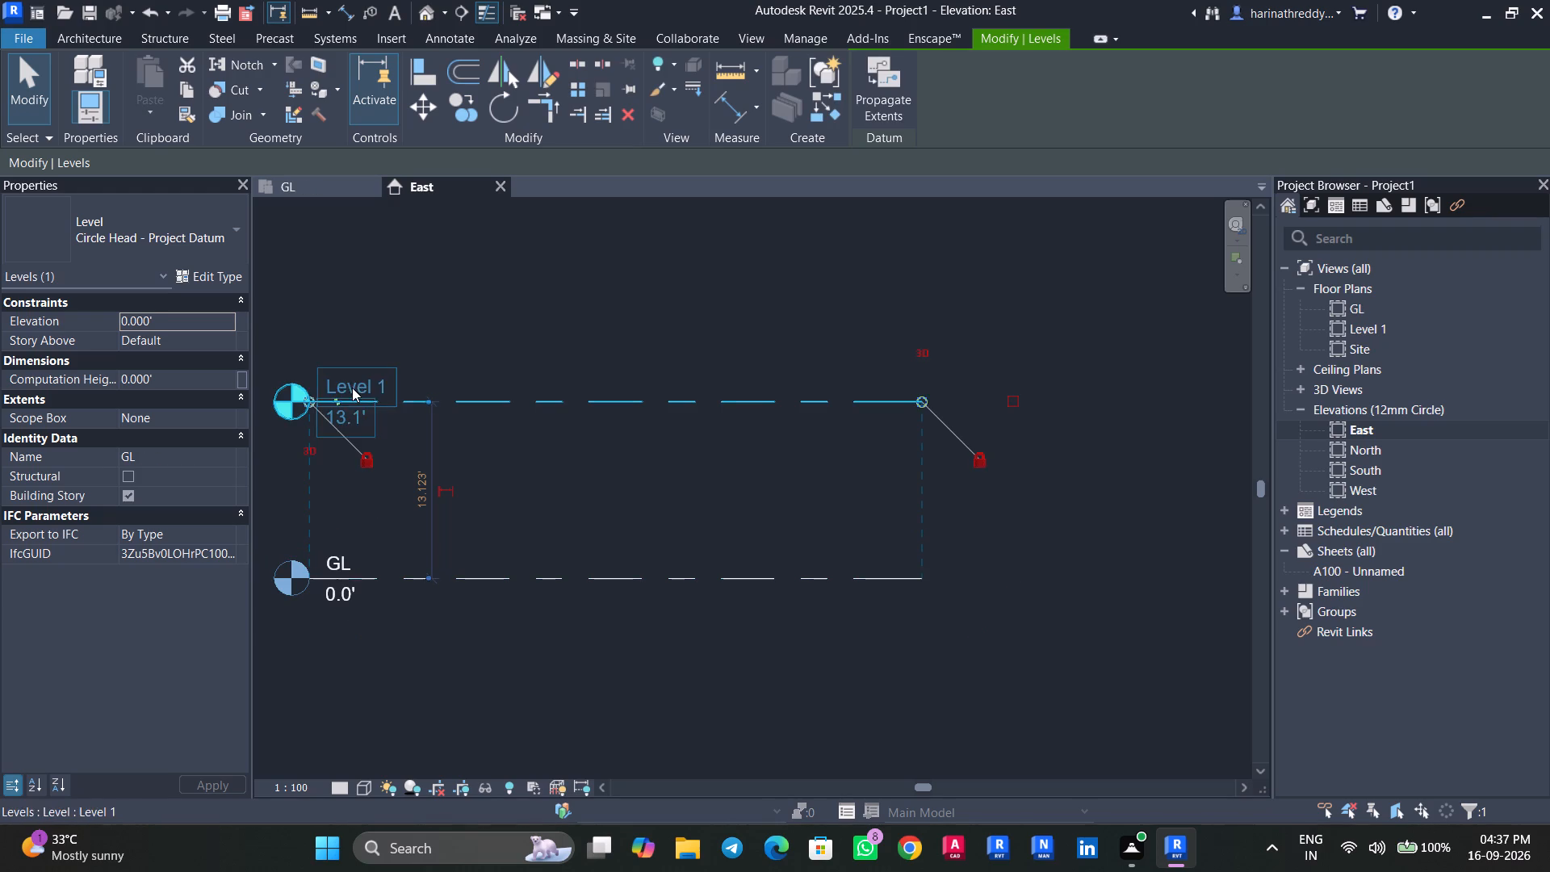
pyautogui.press('f')
pyautogui.write('FL')
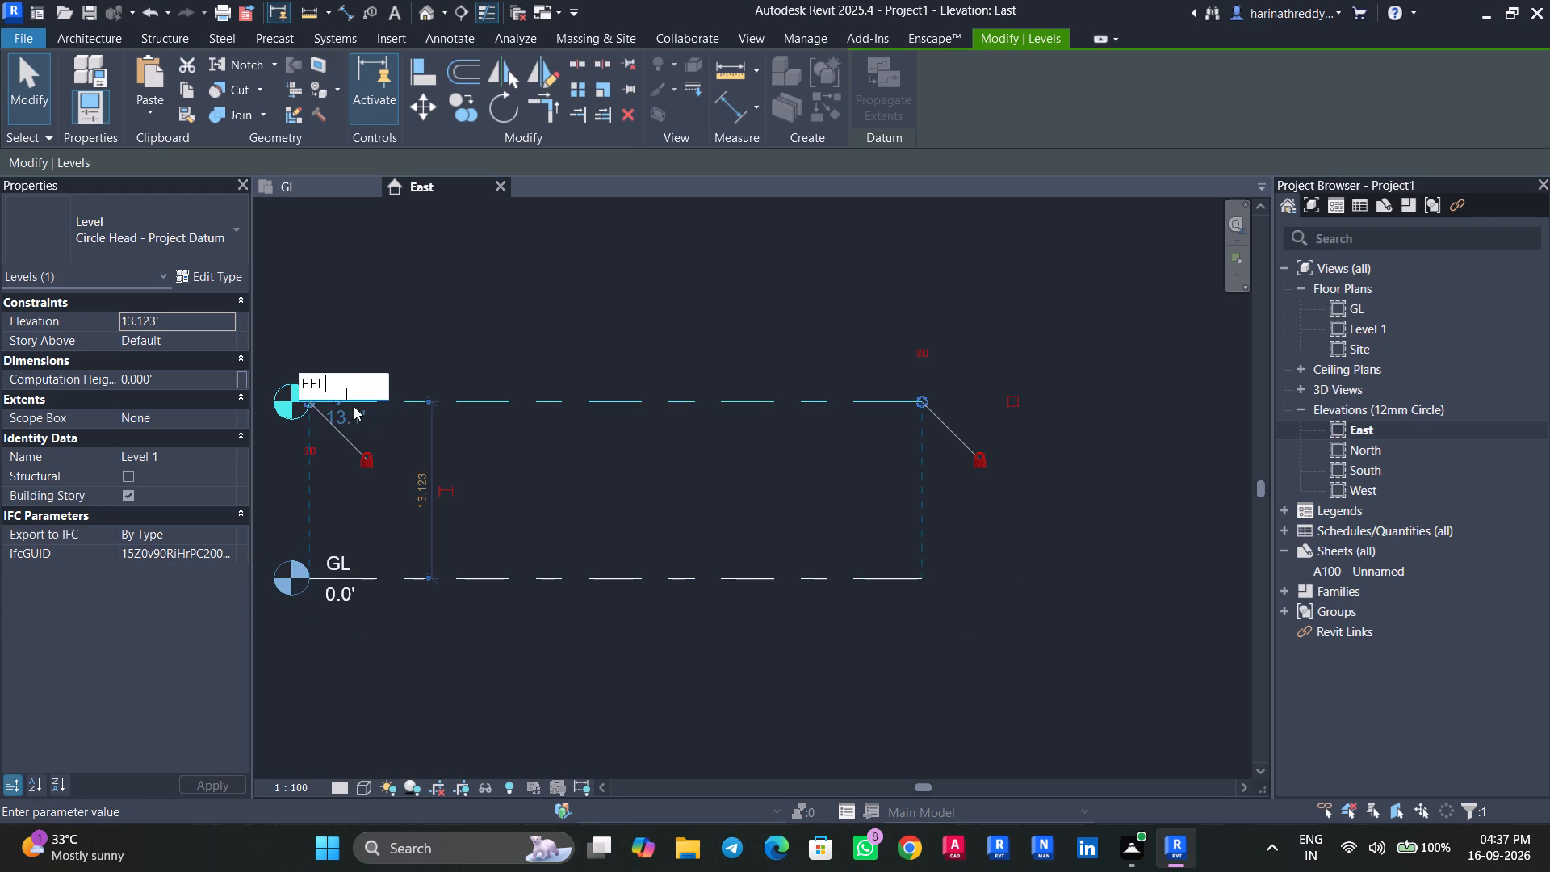
pyautogui.click(584, 490)
pyautogui.moveTo(572, 494); pyautogui.dragTo(612, 547, button='middle')
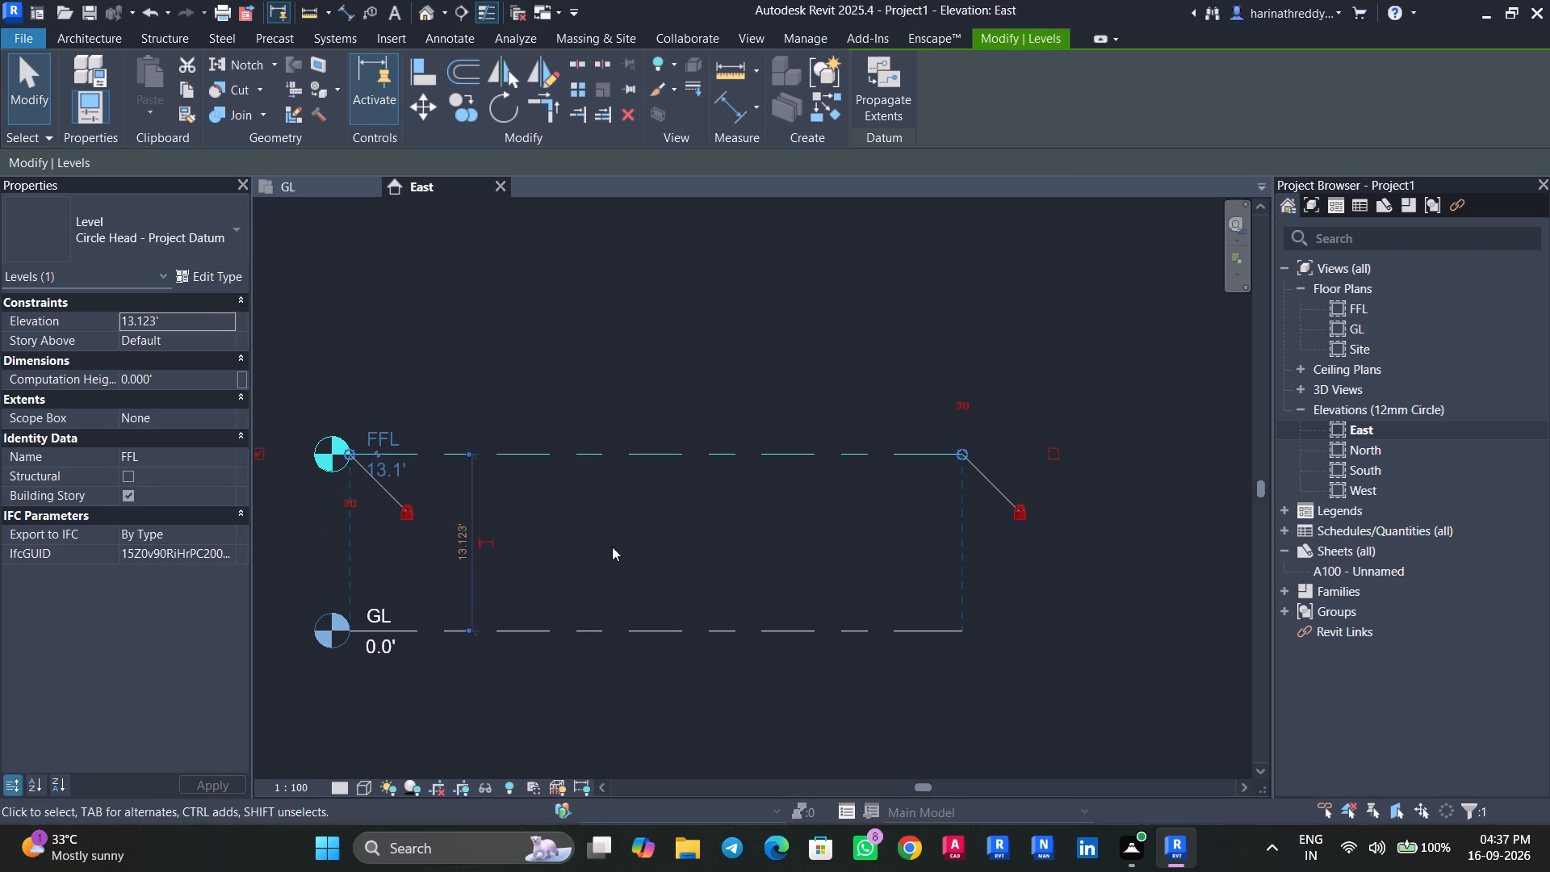
pyautogui.press('Escape')
pyautogui.press('Escape')
pyautogui.scroll(-4, 609, 543)
# In the GL floor plan, use the Scale tool on the PDF to measure the thickness of the kitchen's outer side wall.
pyautogui.click(309, 197)
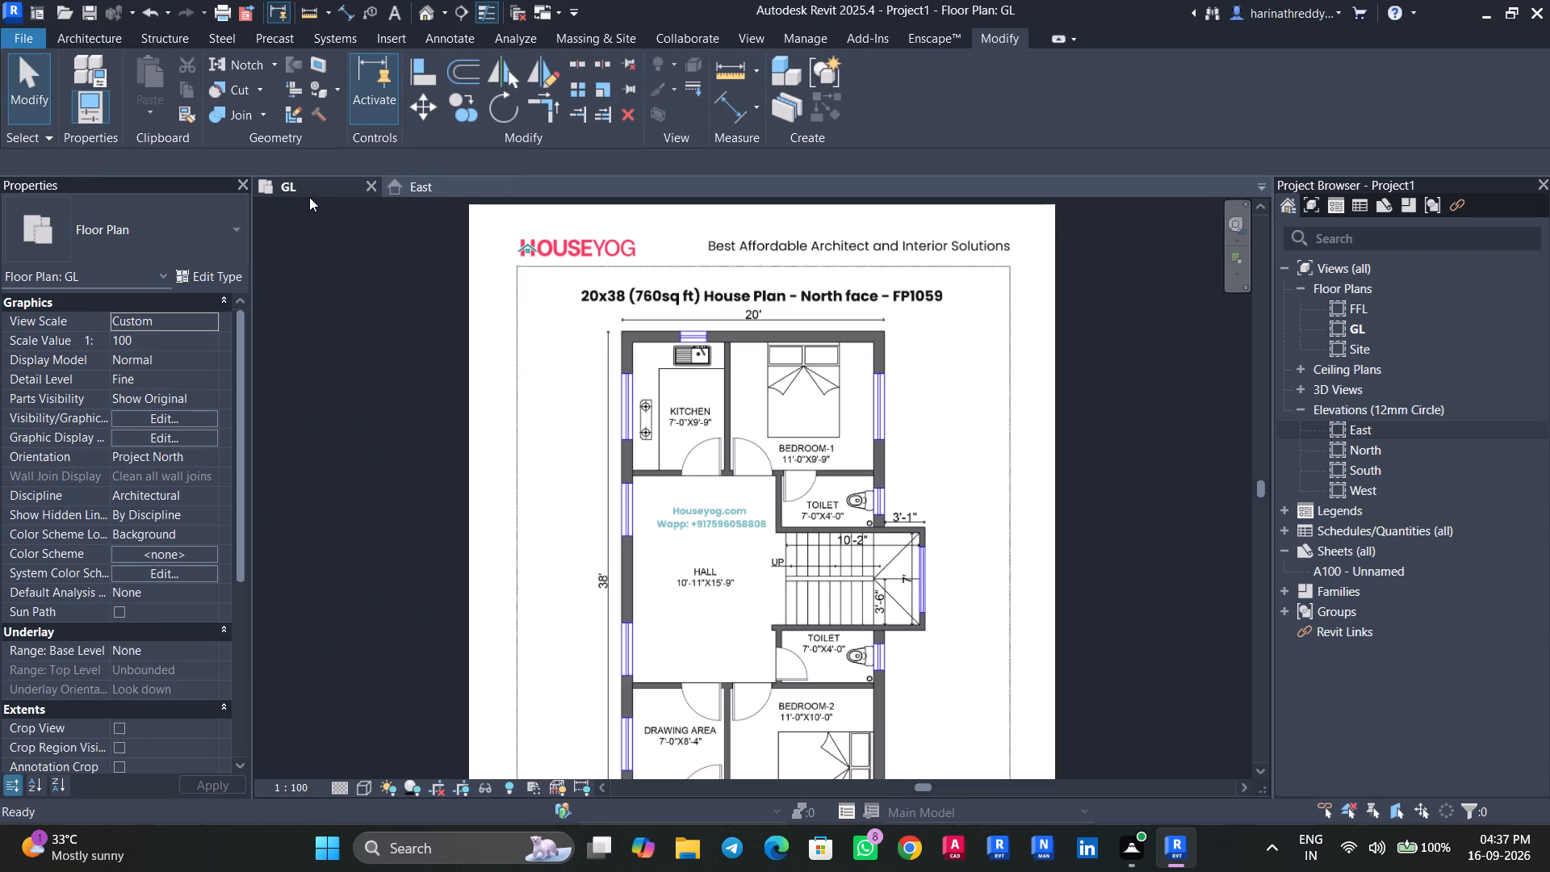
pyautogui.scroll(2, 723, 540)
pyautogui.moveTo(689, 564); pyautogui.dragTo(705, 698, button='middle')
pyautogui.click(693, 568)
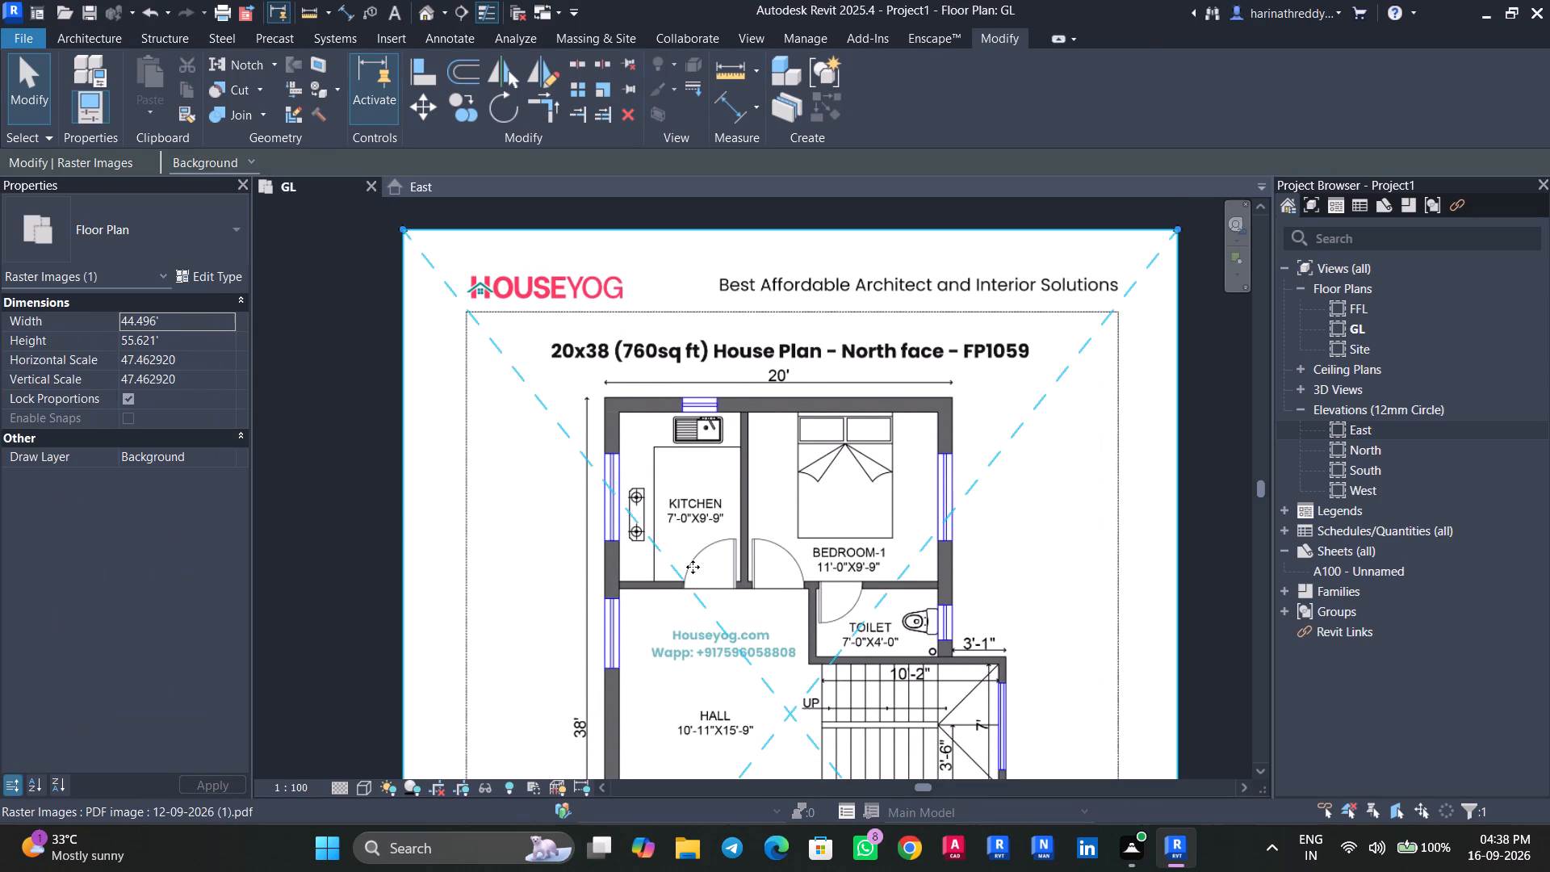
pyautogui.click(600, 93)
pyautogui.scroll(8, 603, 426)
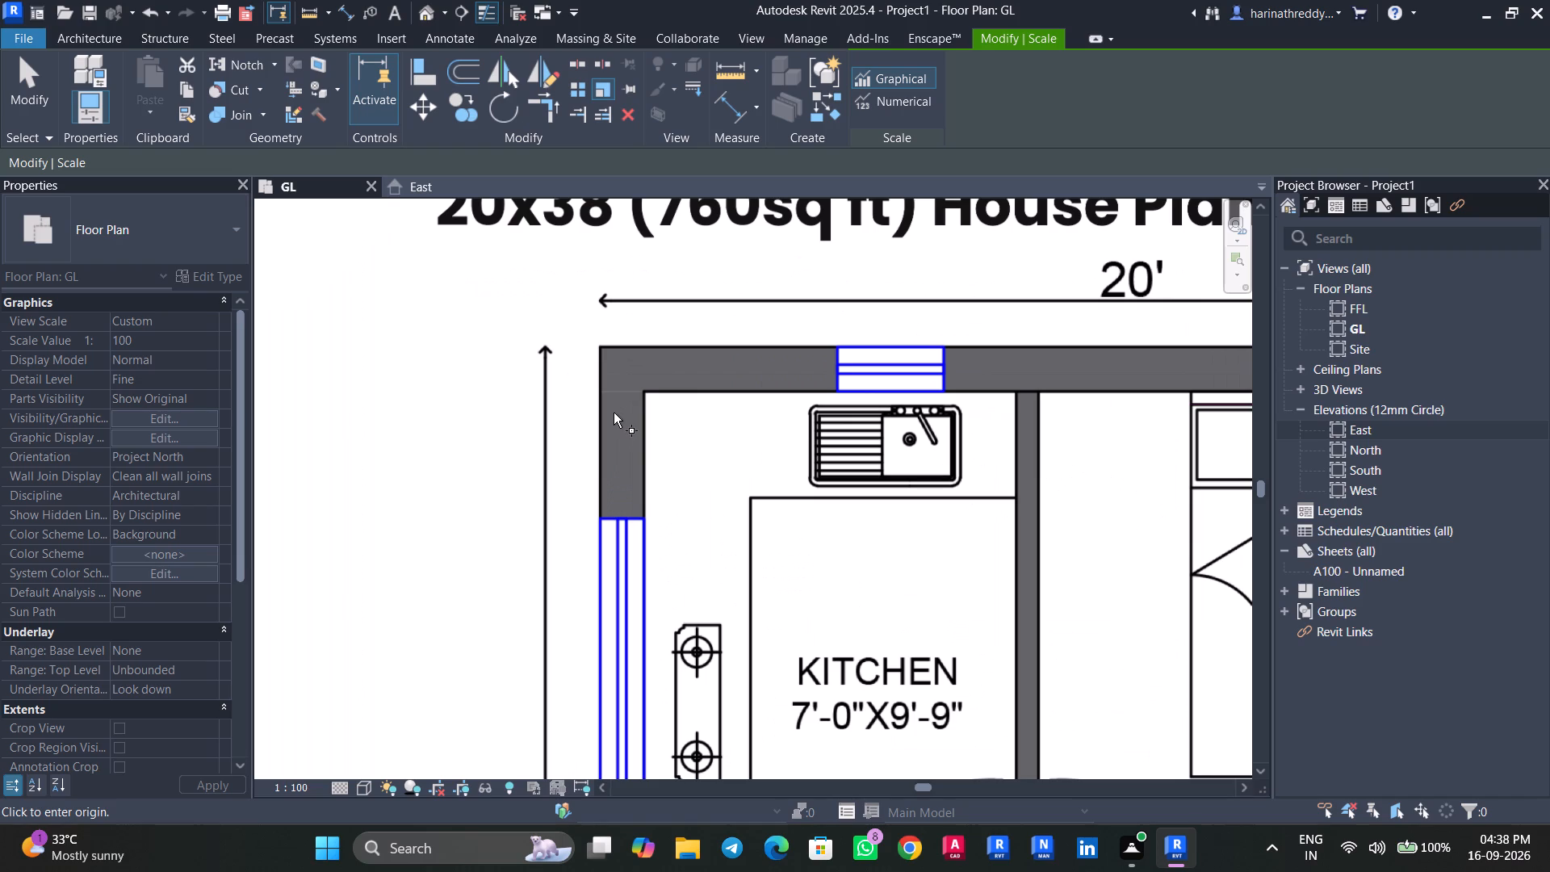
pyautogui.scroll(3, 598, 413)
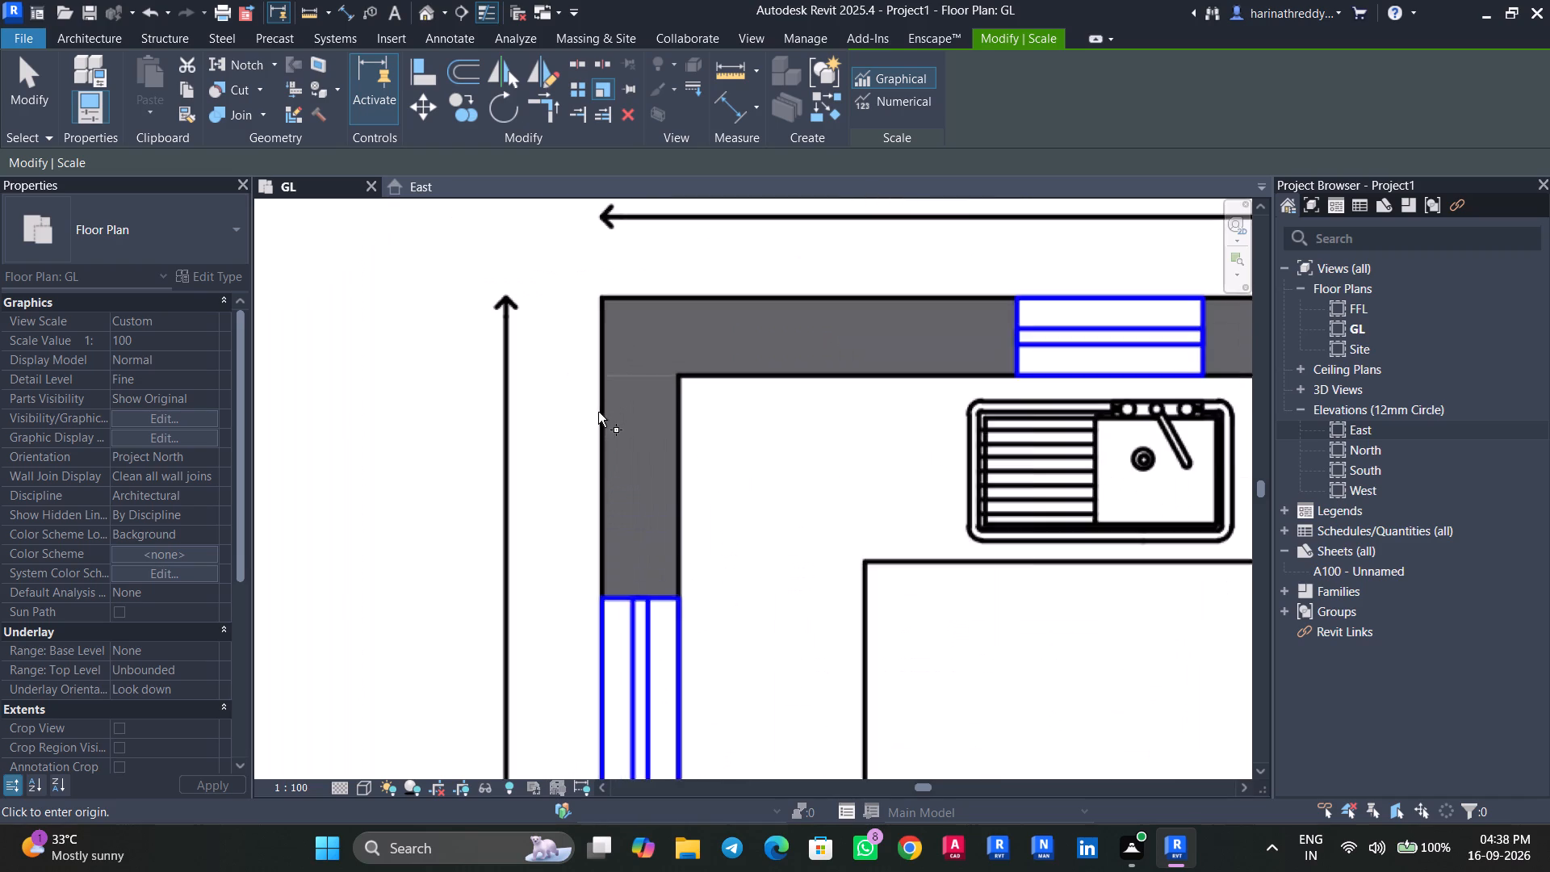
pyautogui.scroll(5, 598, 412)
pyautogui.click(597, 419)
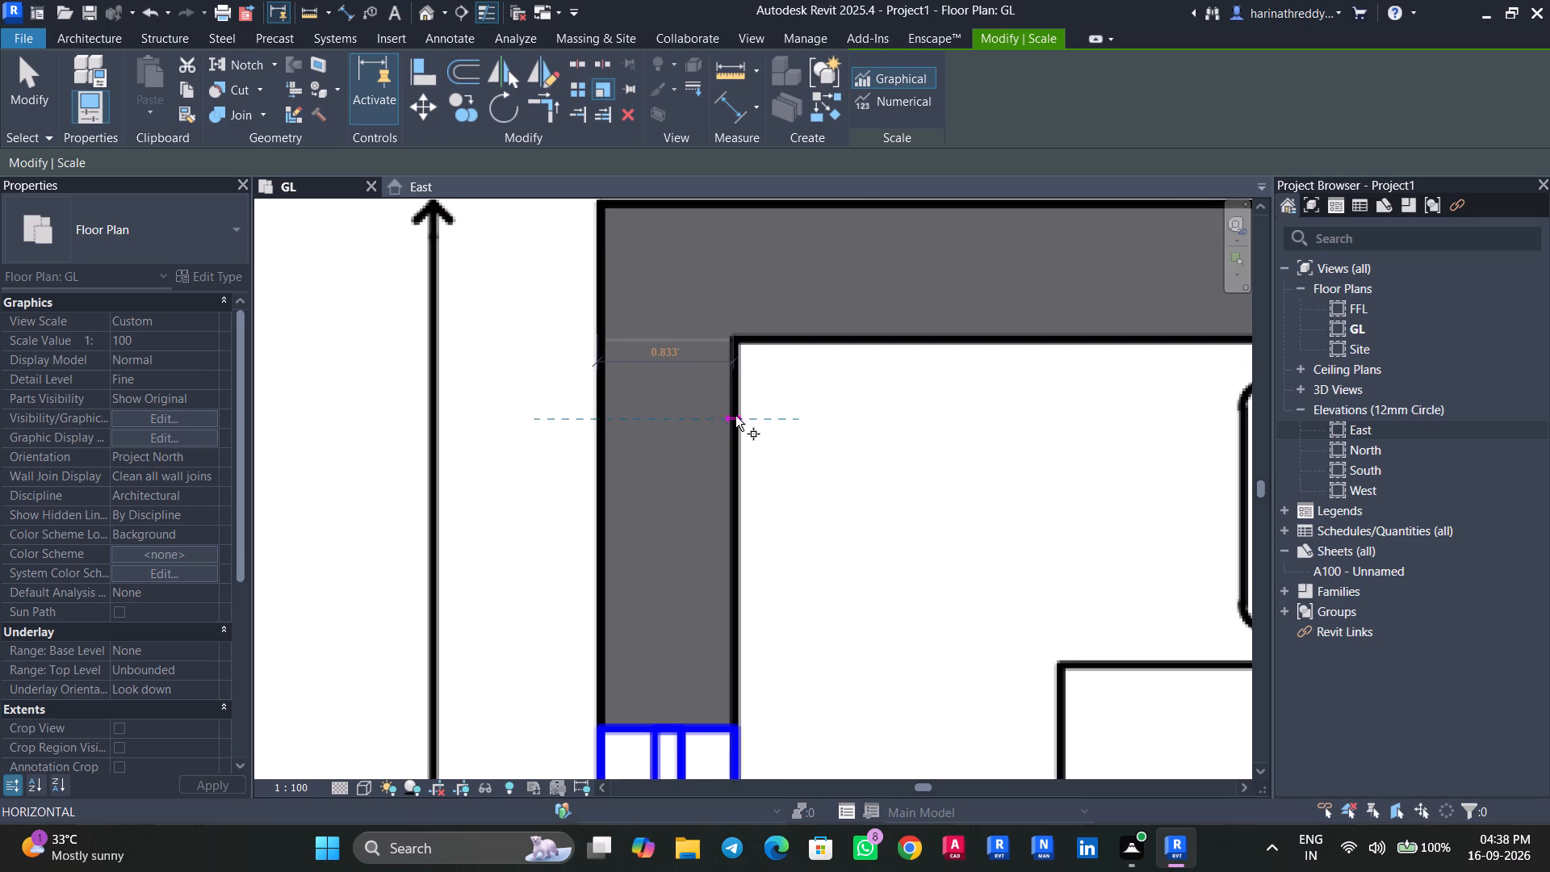
pyautogui.scroll(4, 738, 416)
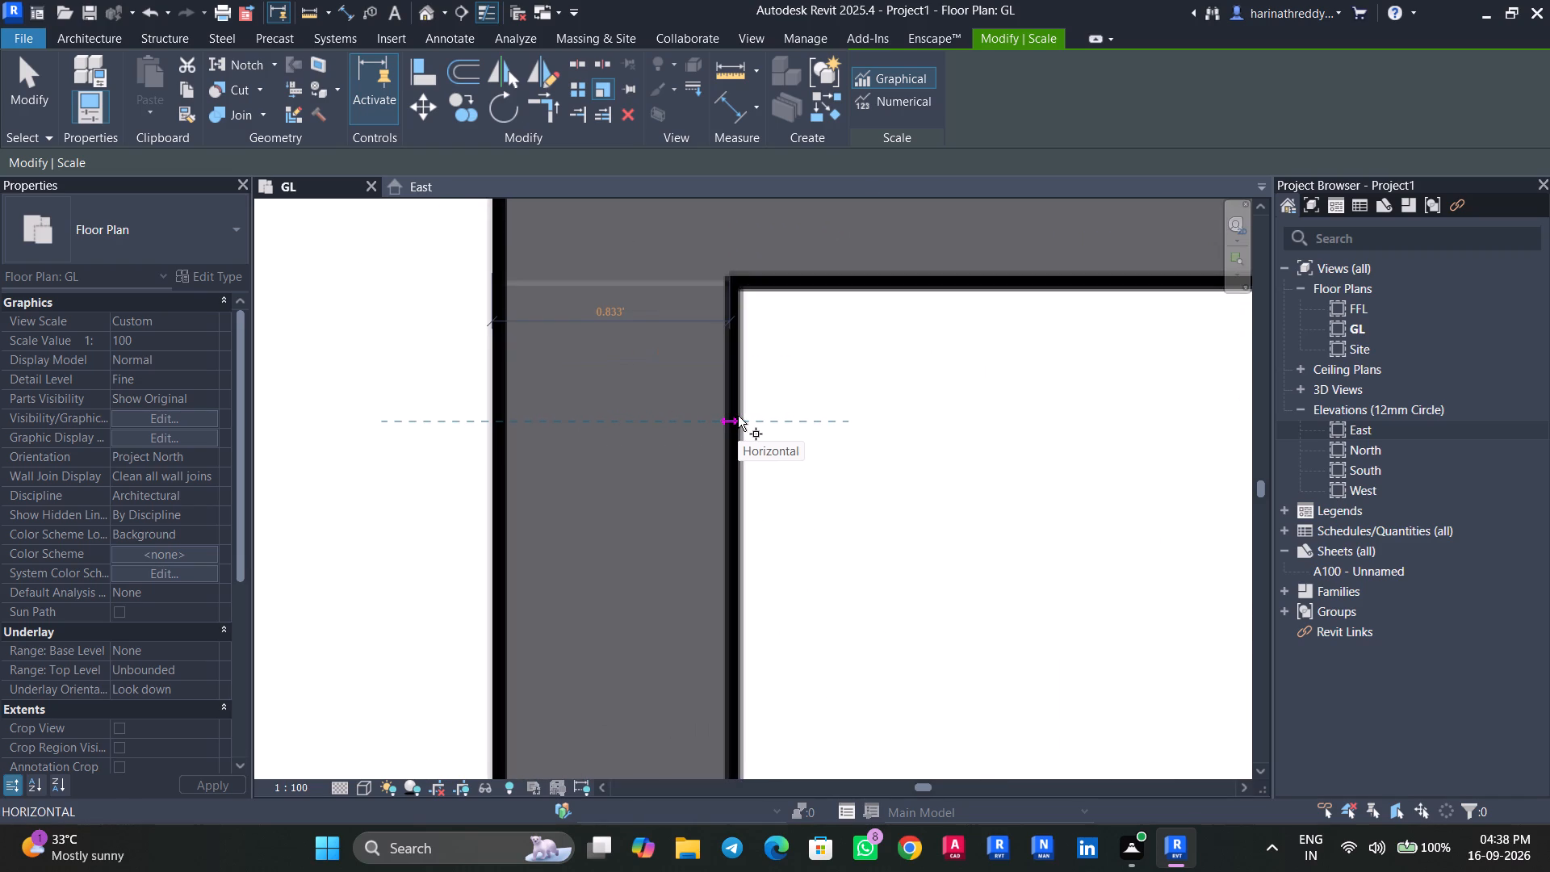
pyautogui.scroll(-18, 738, 416)
pyautogui.press('Escape')
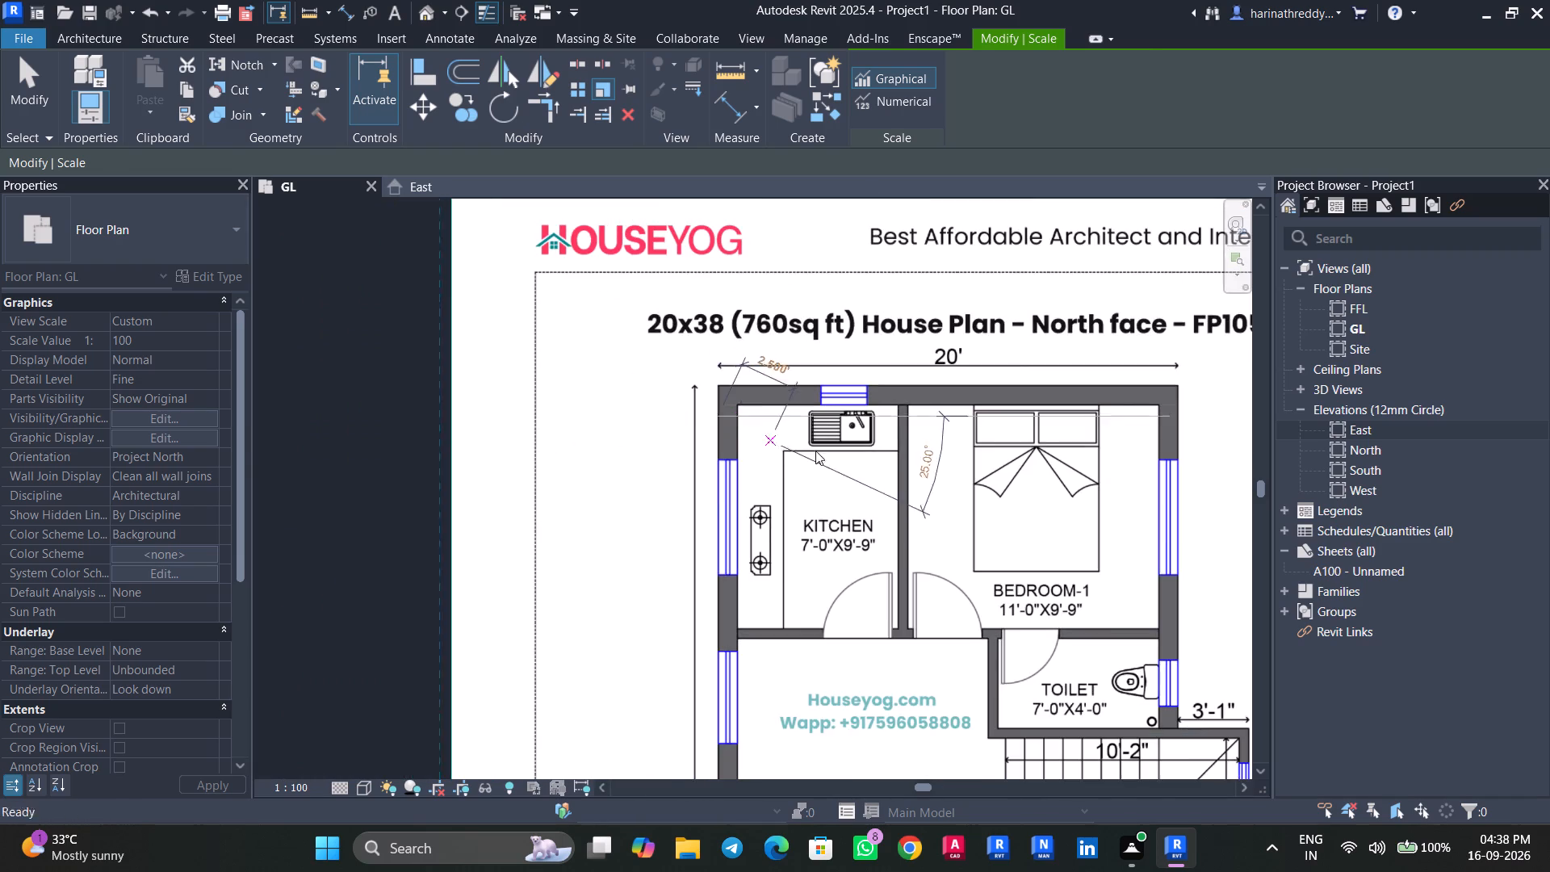
# Use the Scale tool on the PDF to measure the thickness of the partition wall between Kitchen and Bedroom-1.
pyautogui.scroll(3, 865, 453)
pyautogui.scroll(3, 932, 472)
pyautogui.click(940, 474)
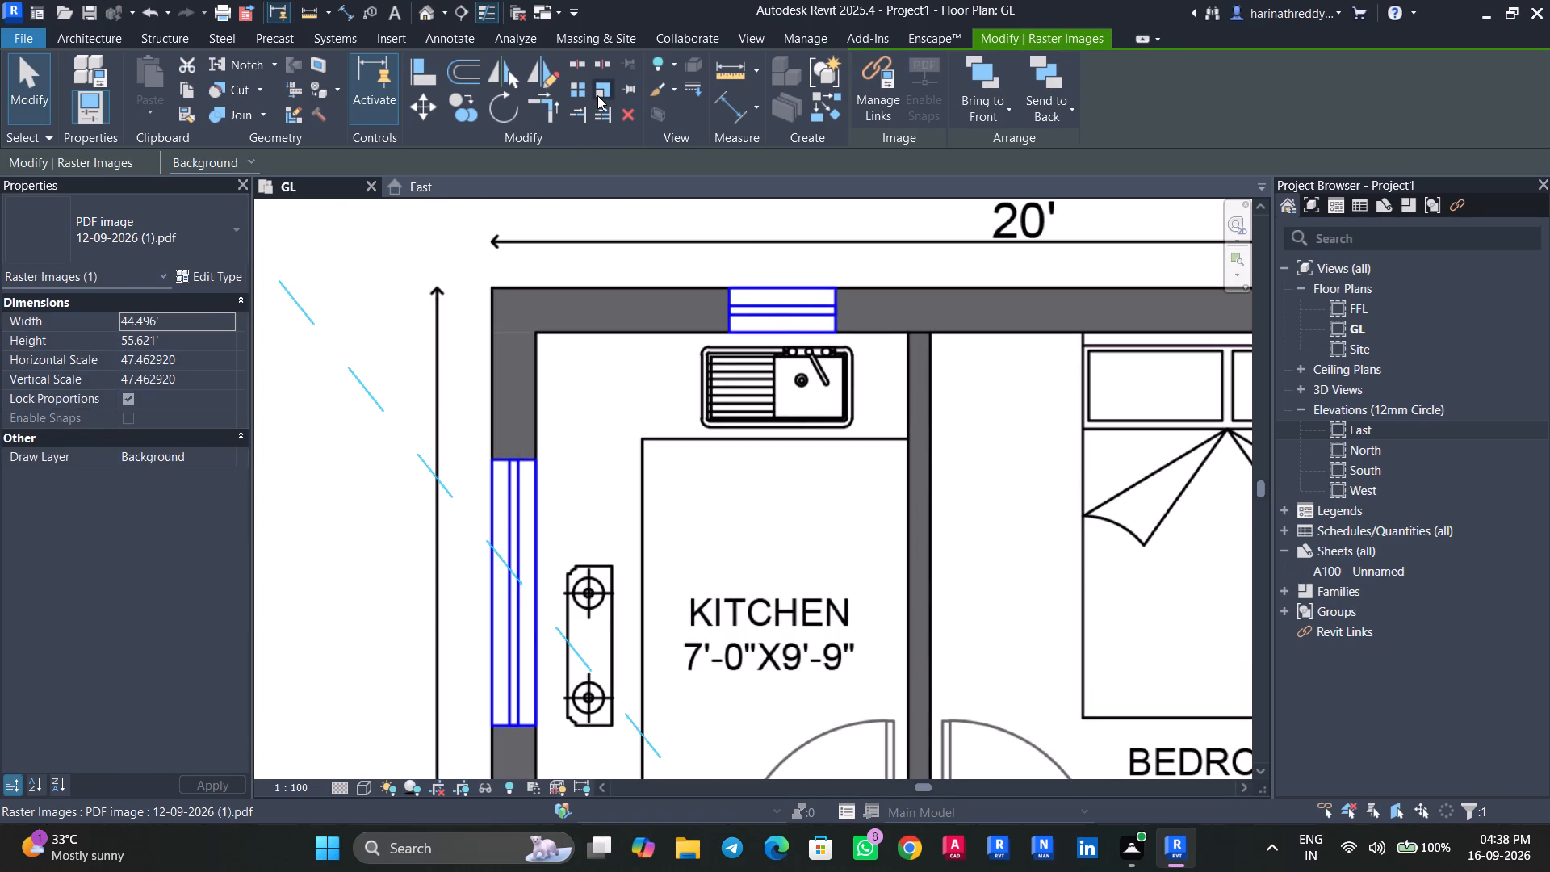
pyautogui.click(597, 95)
pyautogui.scroll(9, 810, 379)
pyautogui.click(1033, 460)
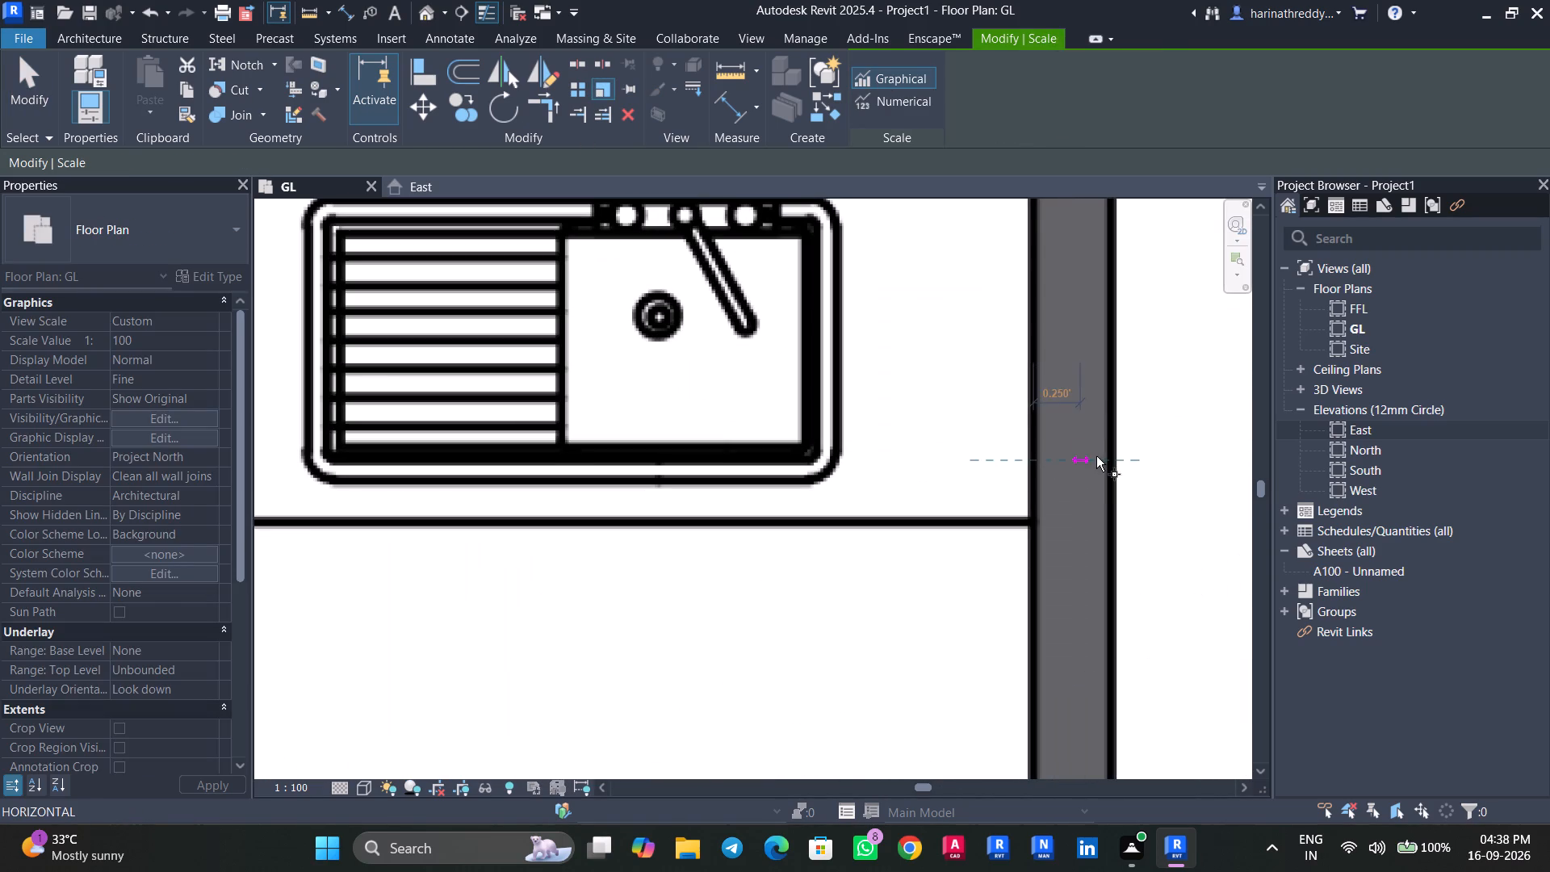
pyautogui.scroll(4, 1115, 458)
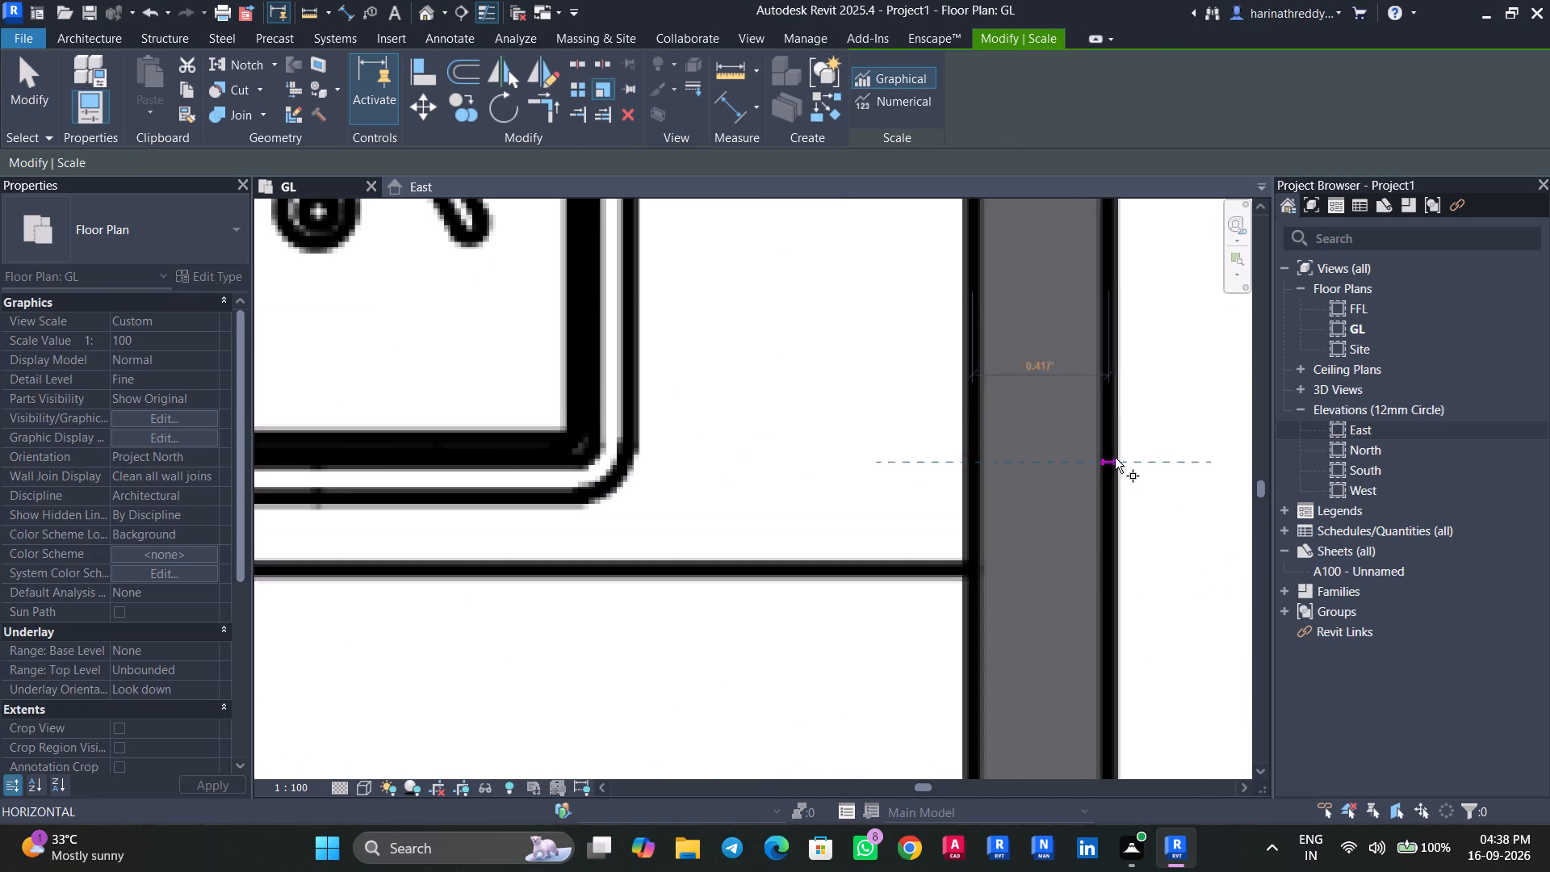
pyautogui.scroll(-12, 1118, 462)
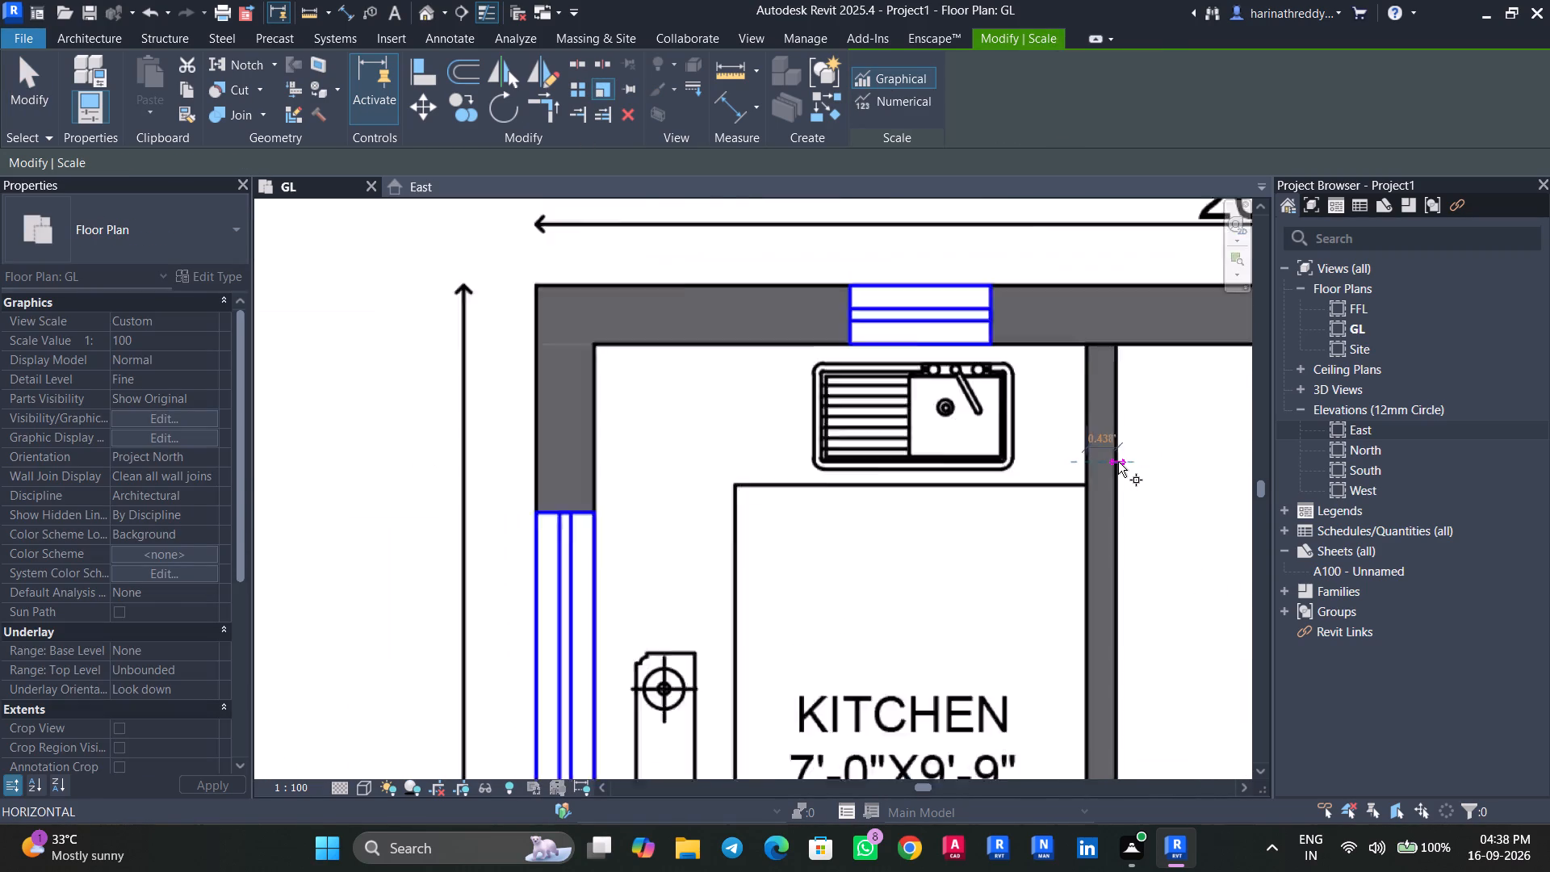
pyautogui.scroll(-2, 1118, 462)
pyautogui.moveTo(1118, 462); pyautogui.dragTo(805, 252, button='middle')
pyautogui.scroll(-12, 838, 333)
pyautogui.press('Escape')
pyautogui.press('Escape')
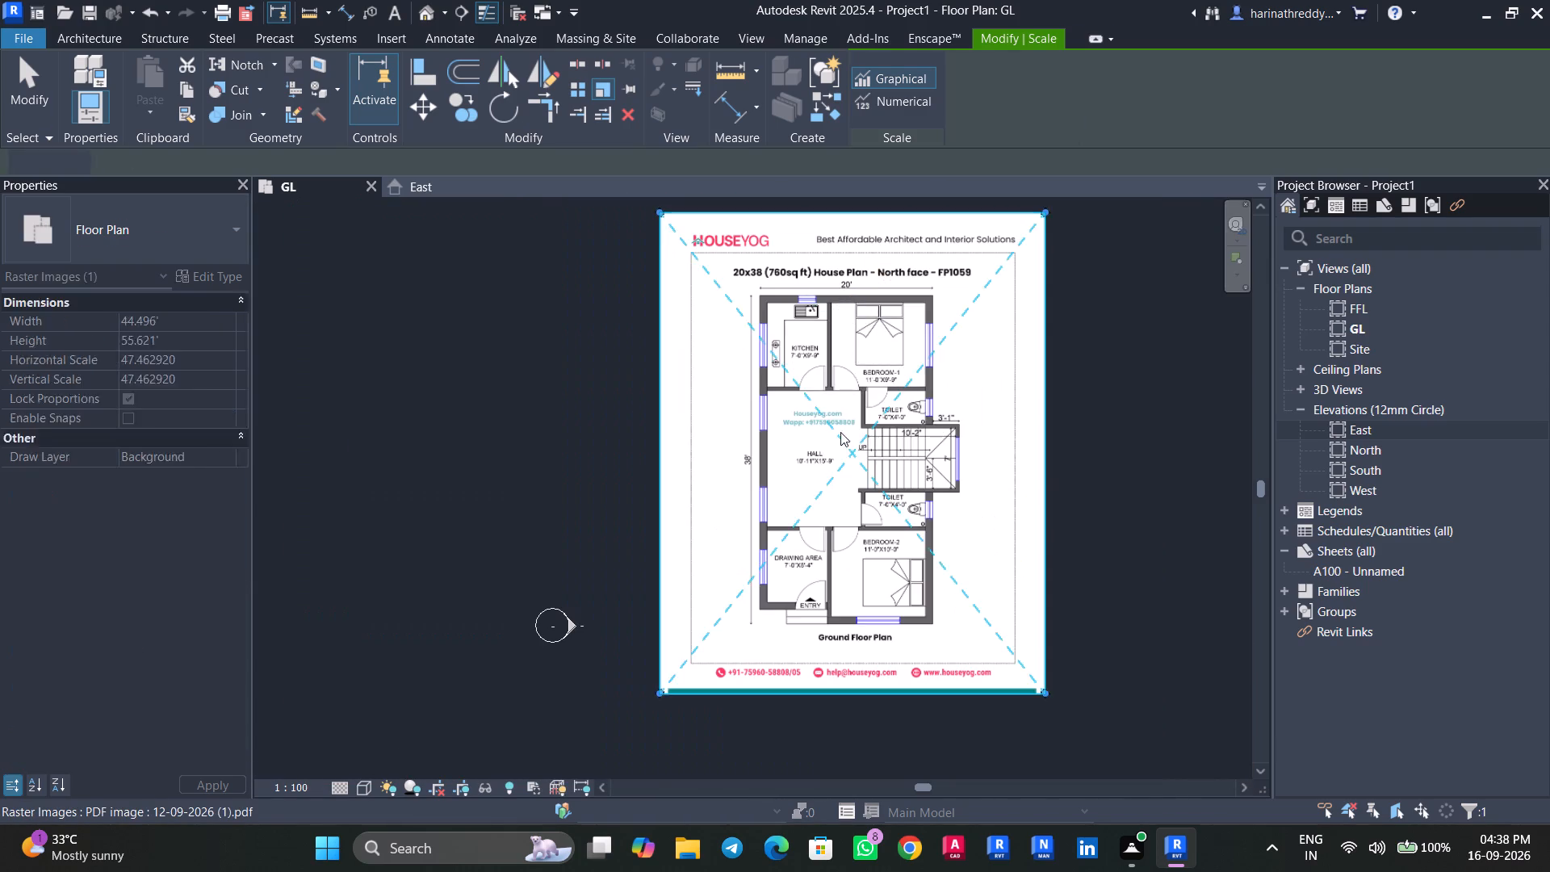
# Start a wall of type Wall-Ext_215Bwk and duplicate that type as EX WALL.
pyautogui.scroll(6, 832, 455)
pyautogui.write('WA')
pyautogui.click(195, 225)
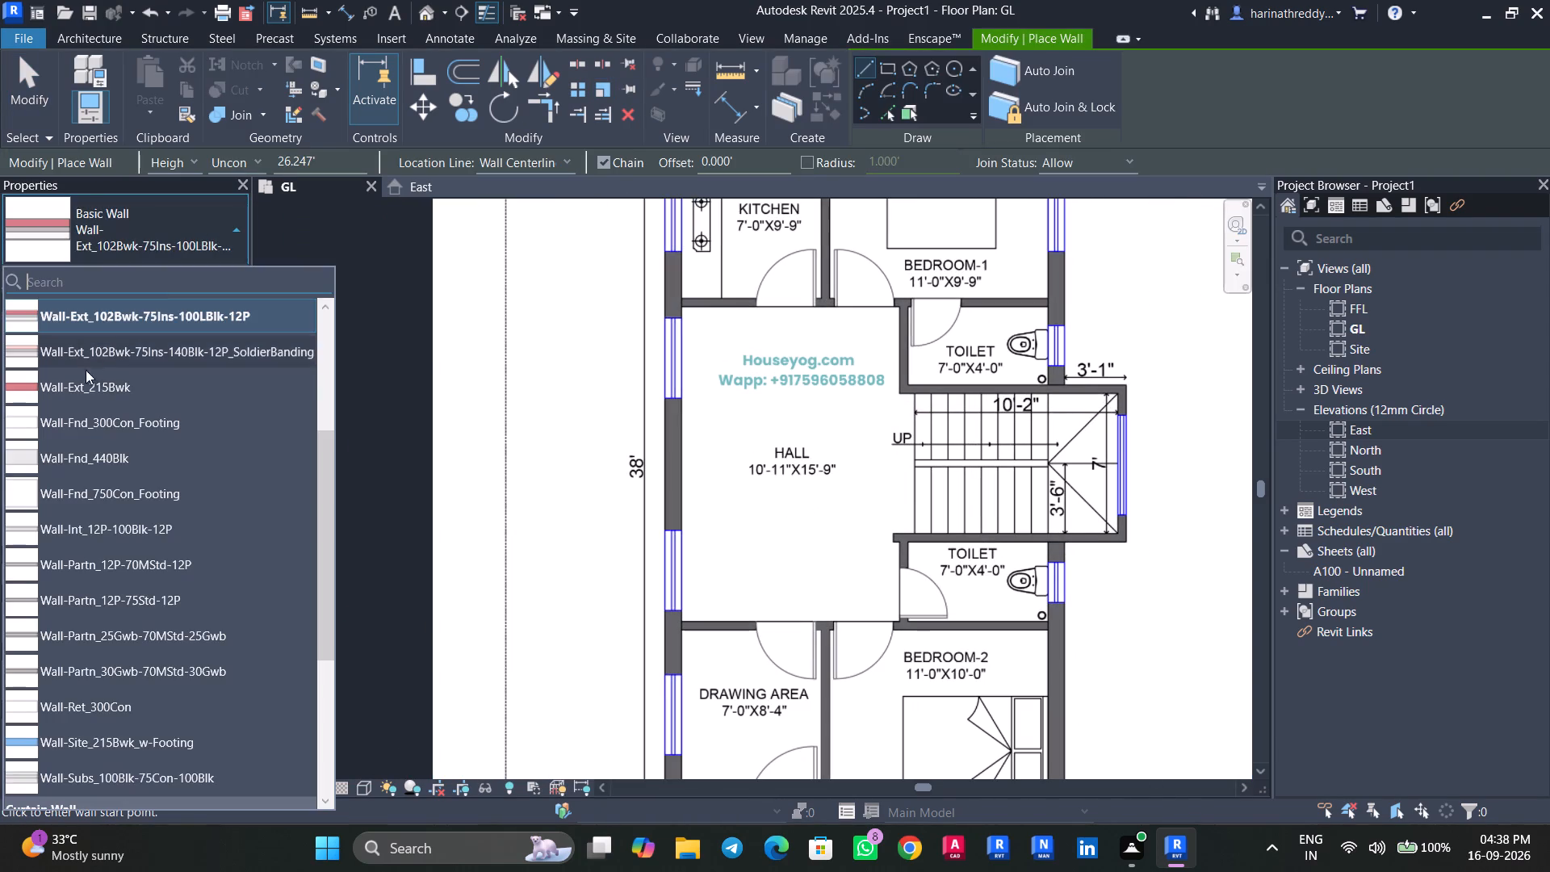
pyautogui.click(92, 392)
pyautogui.click(192, 270)
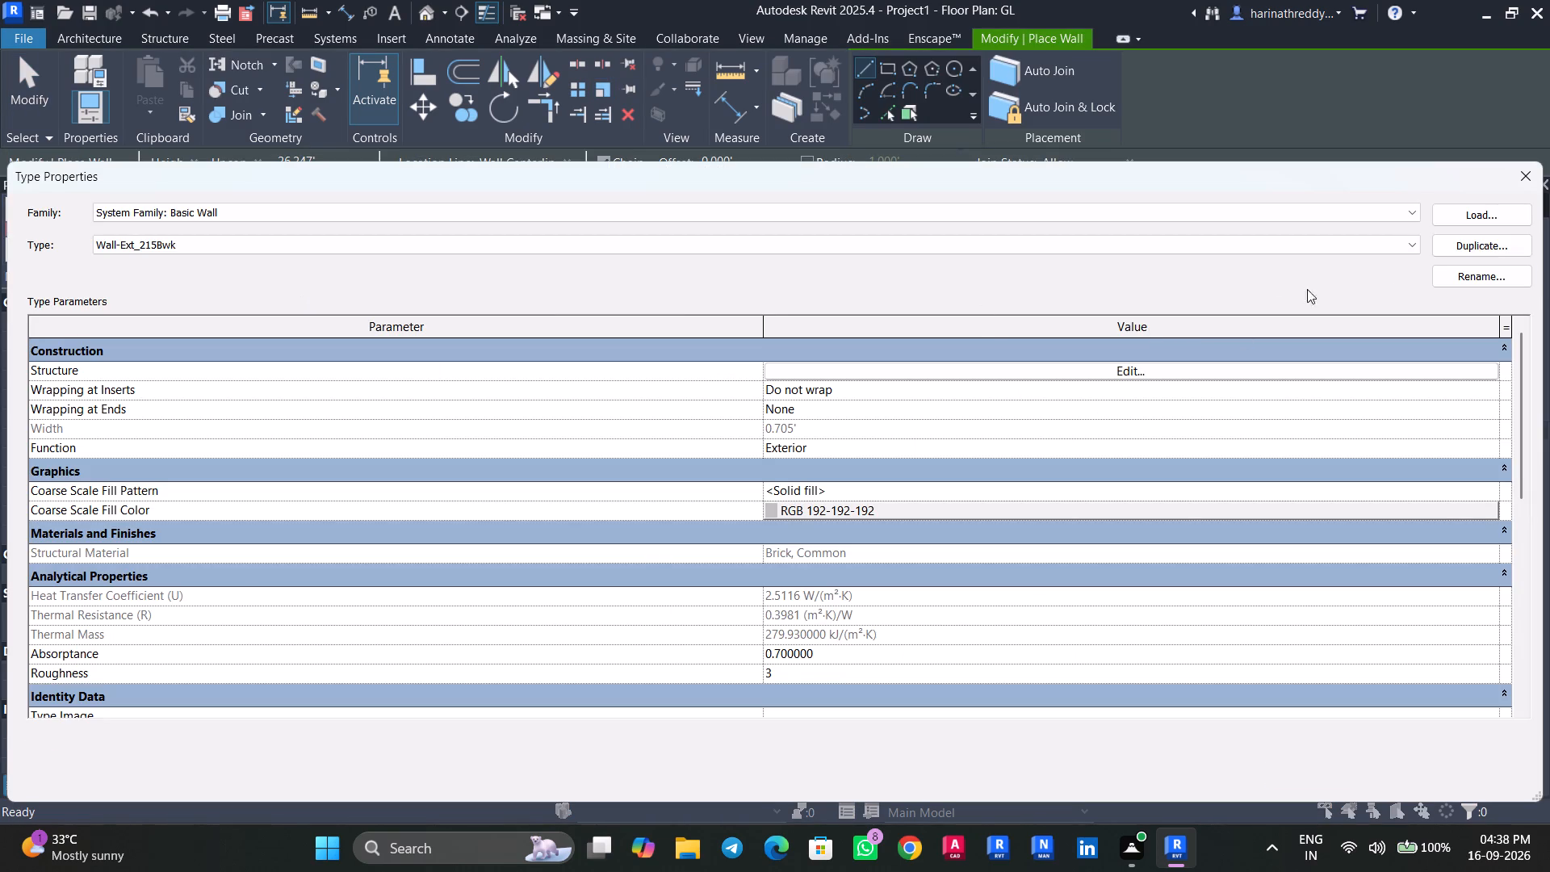
pyautogui.click(1495, 251)
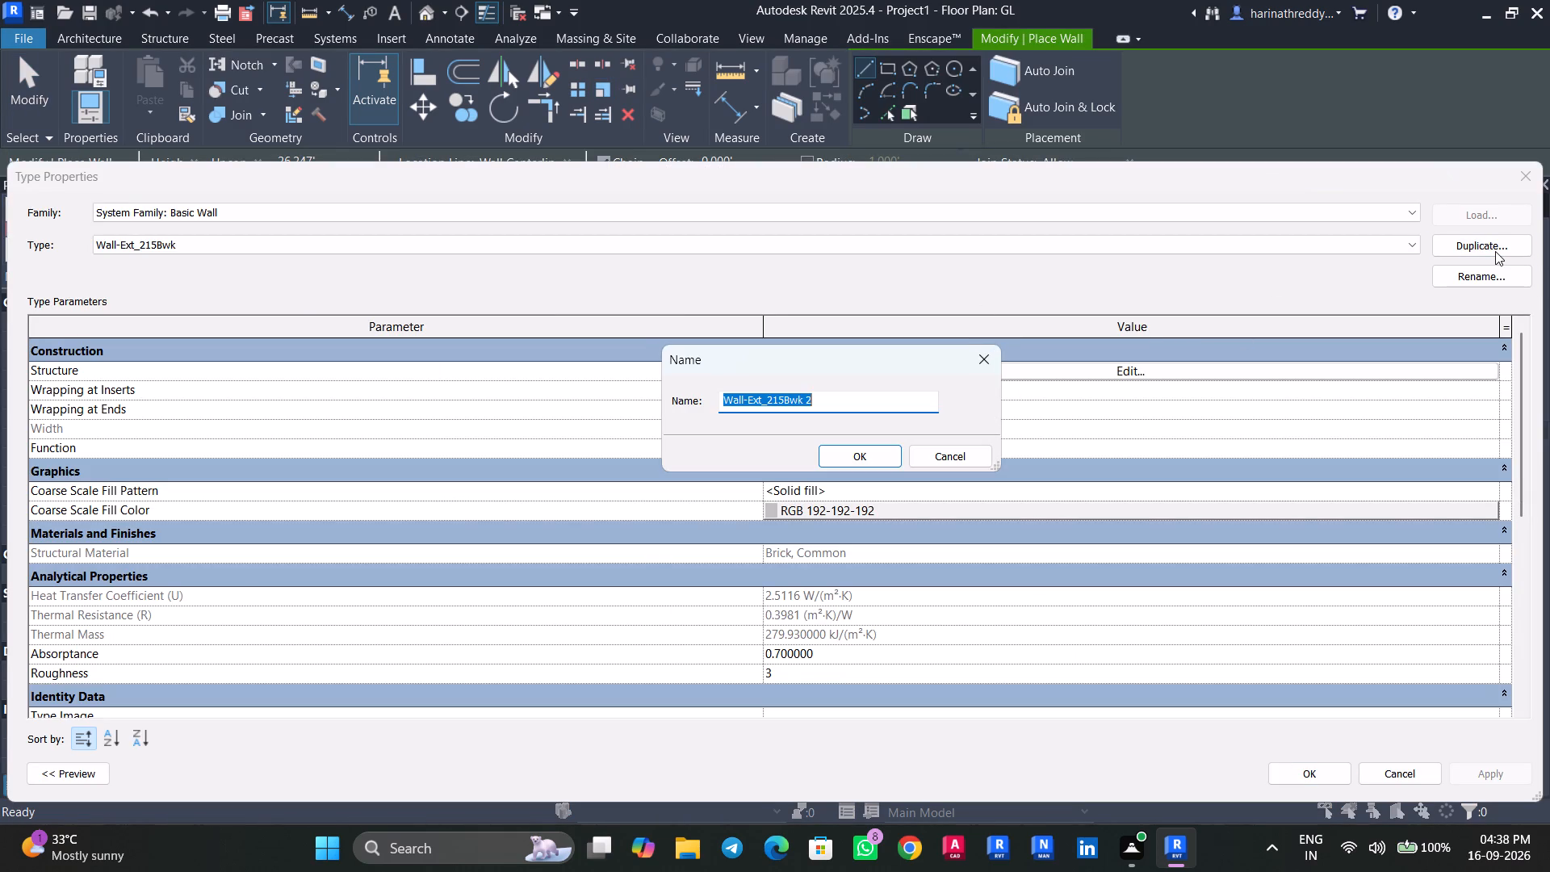
pyautogui.write('EX WALL')
pyautogui.press('Return')
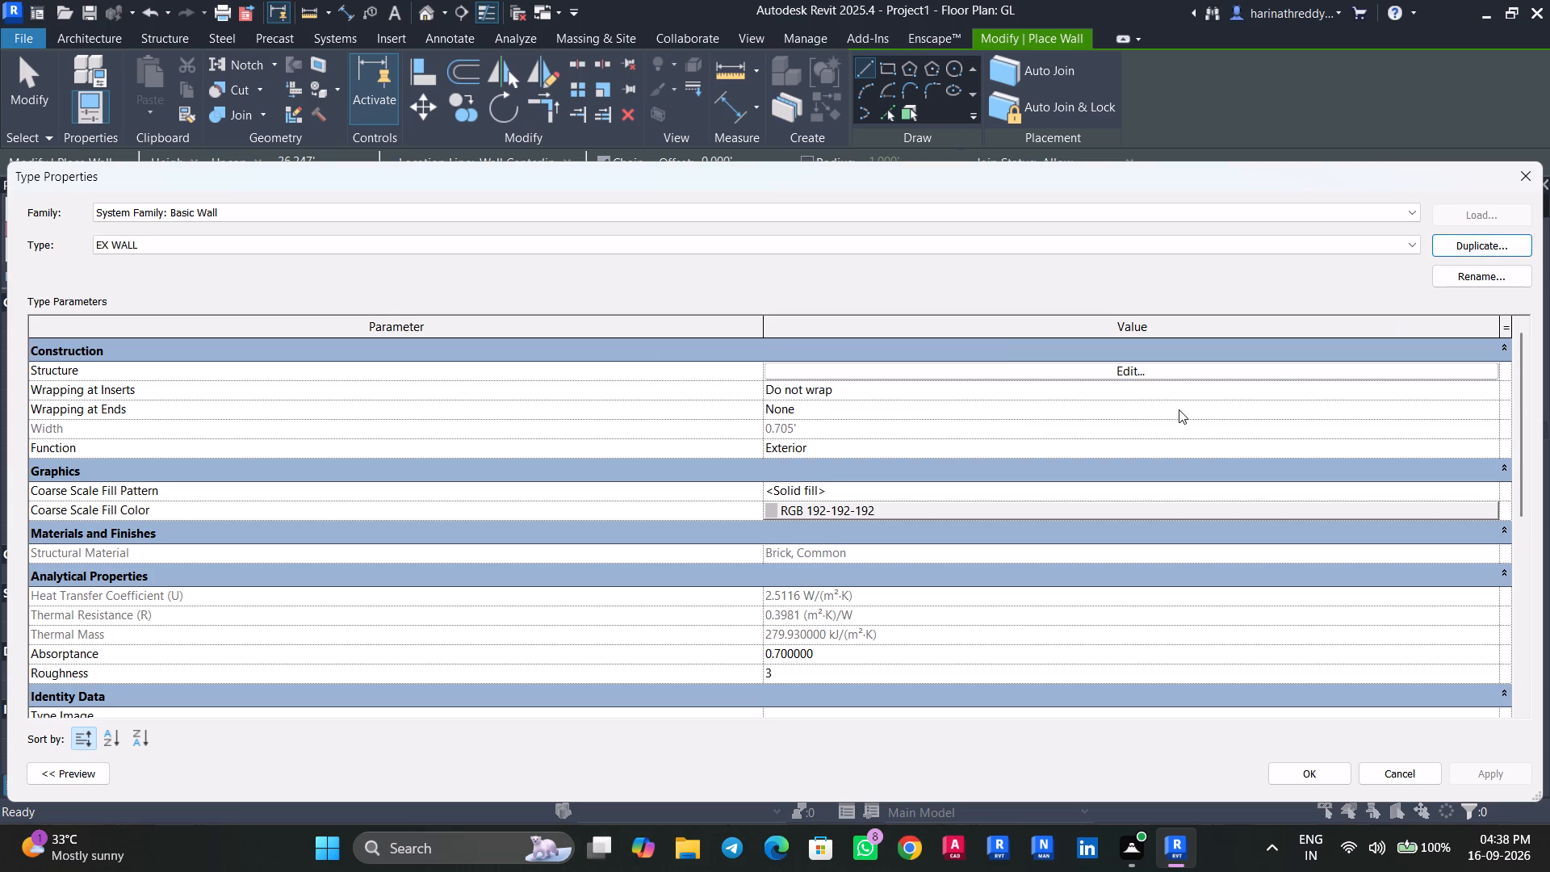
# Set the brick structure layer of the EX WALL type to 0.85' thick and apply the change.
pyautogui.click(1172, 383)
pyautogui.click(1133, 373)
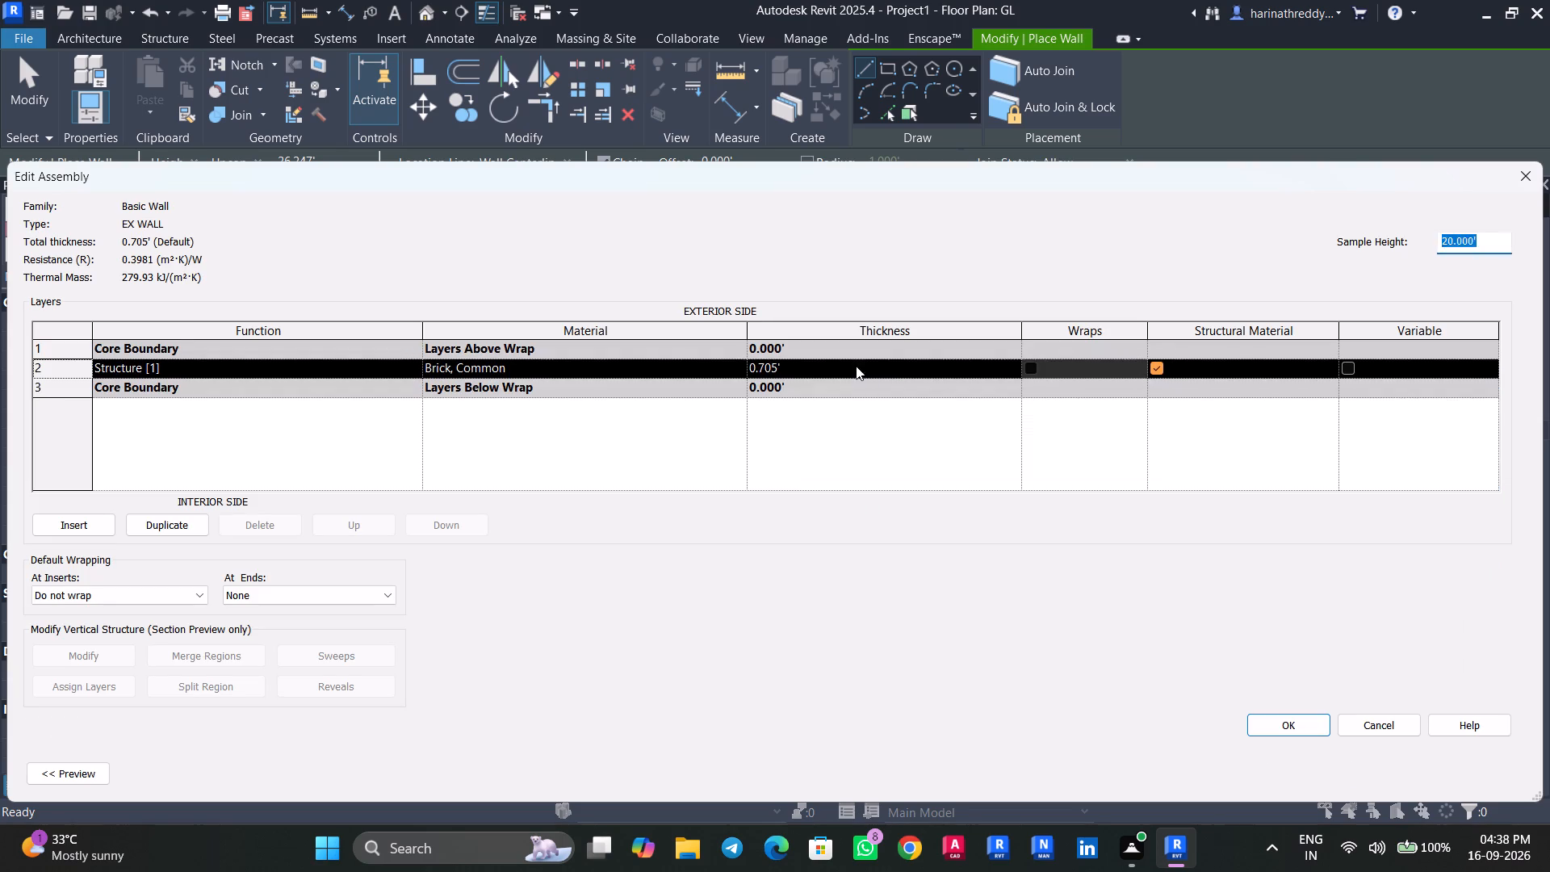
pyautogui.click(856, 366)
pyautogui.write("0.85'")
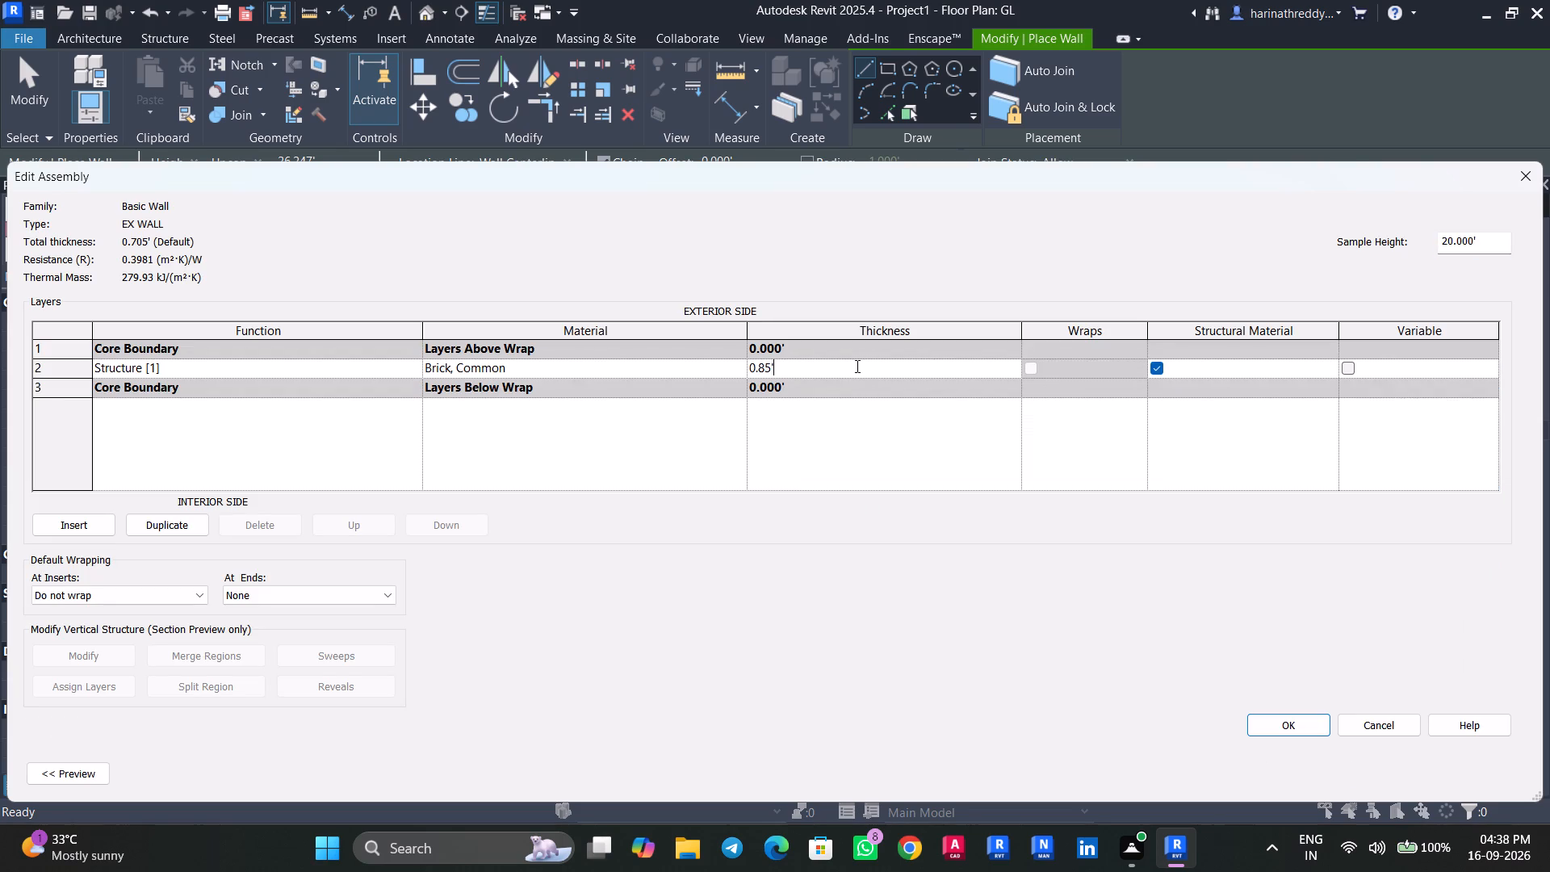
pyautogui.press('Return')
pyautogui.click(1288, 715)
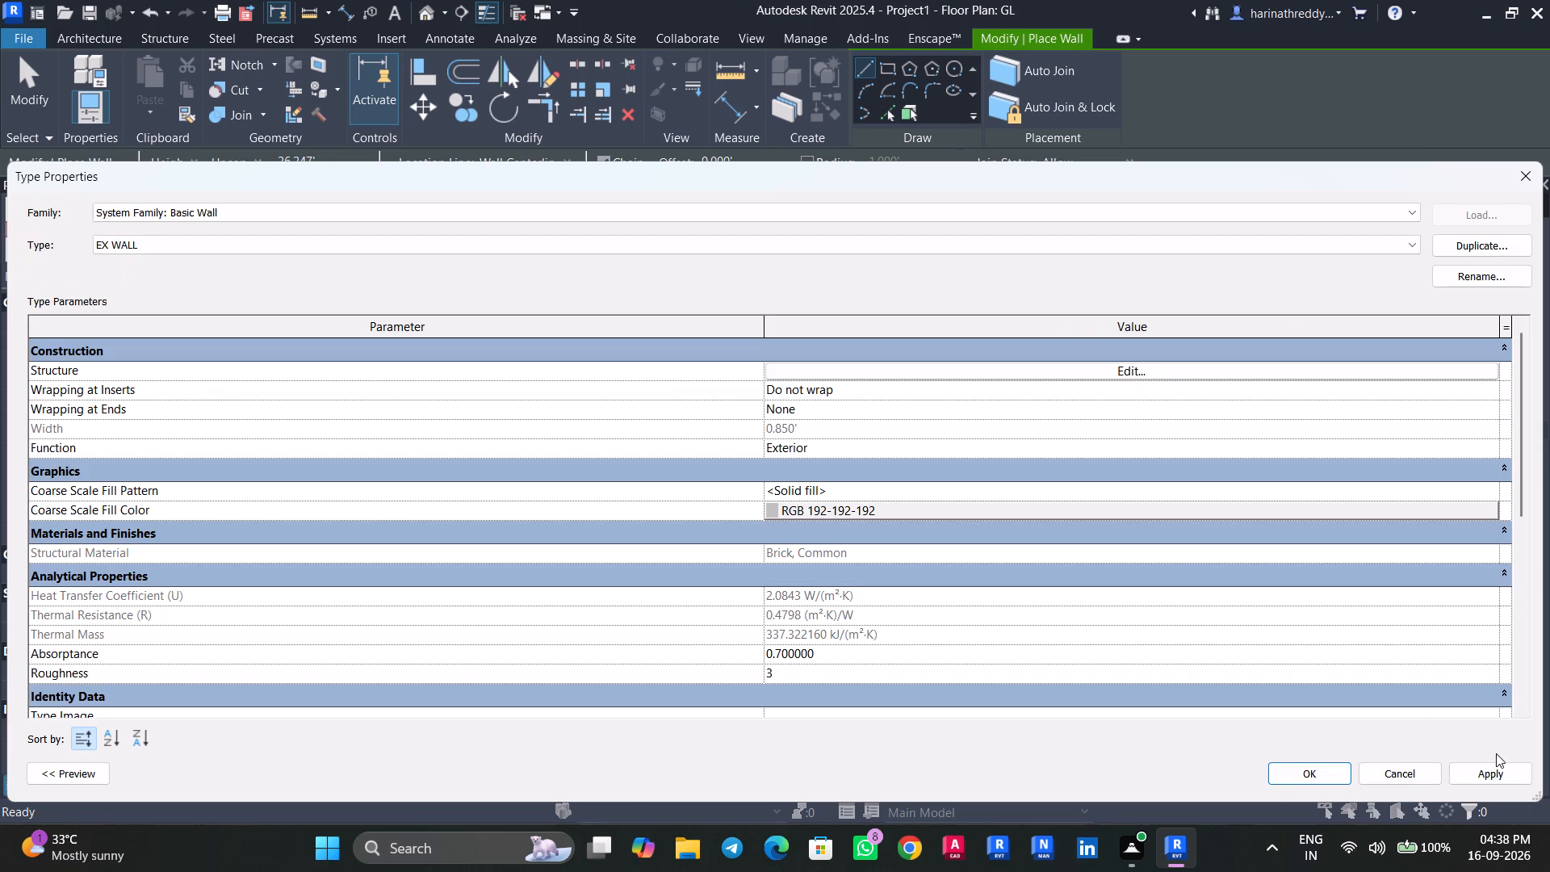
pyautogui.click(1497, 754)
pyautogui.click(1498, 766)
# Duplicate the EX WALL type as INNER WALL.
pyautogui.click(1483, 253)
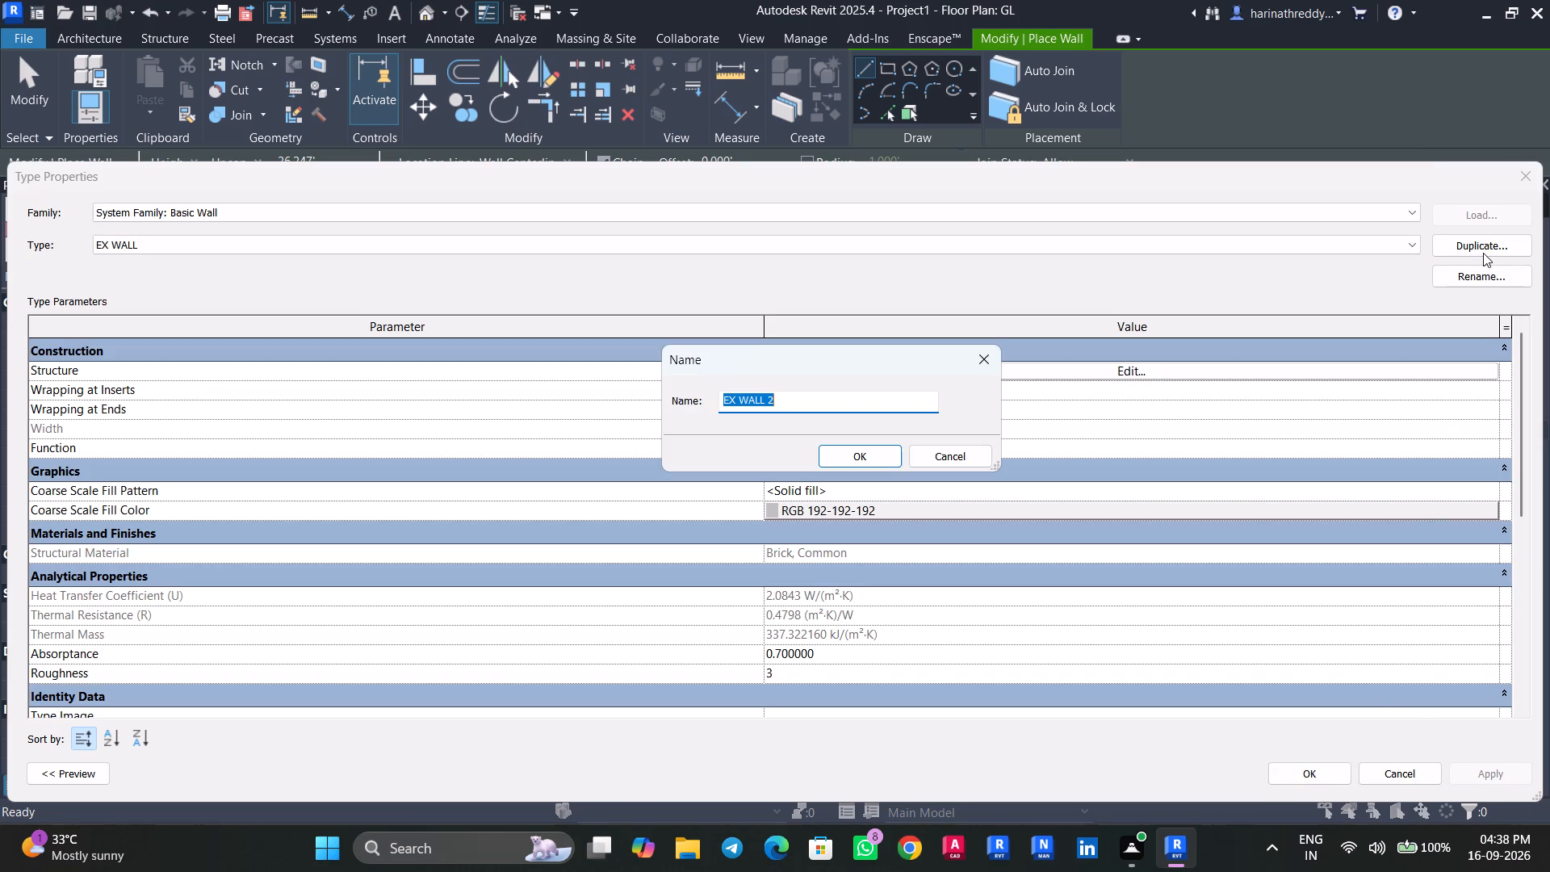
pyautogui.write('INNER WALL')
pyautogui.press('Return')
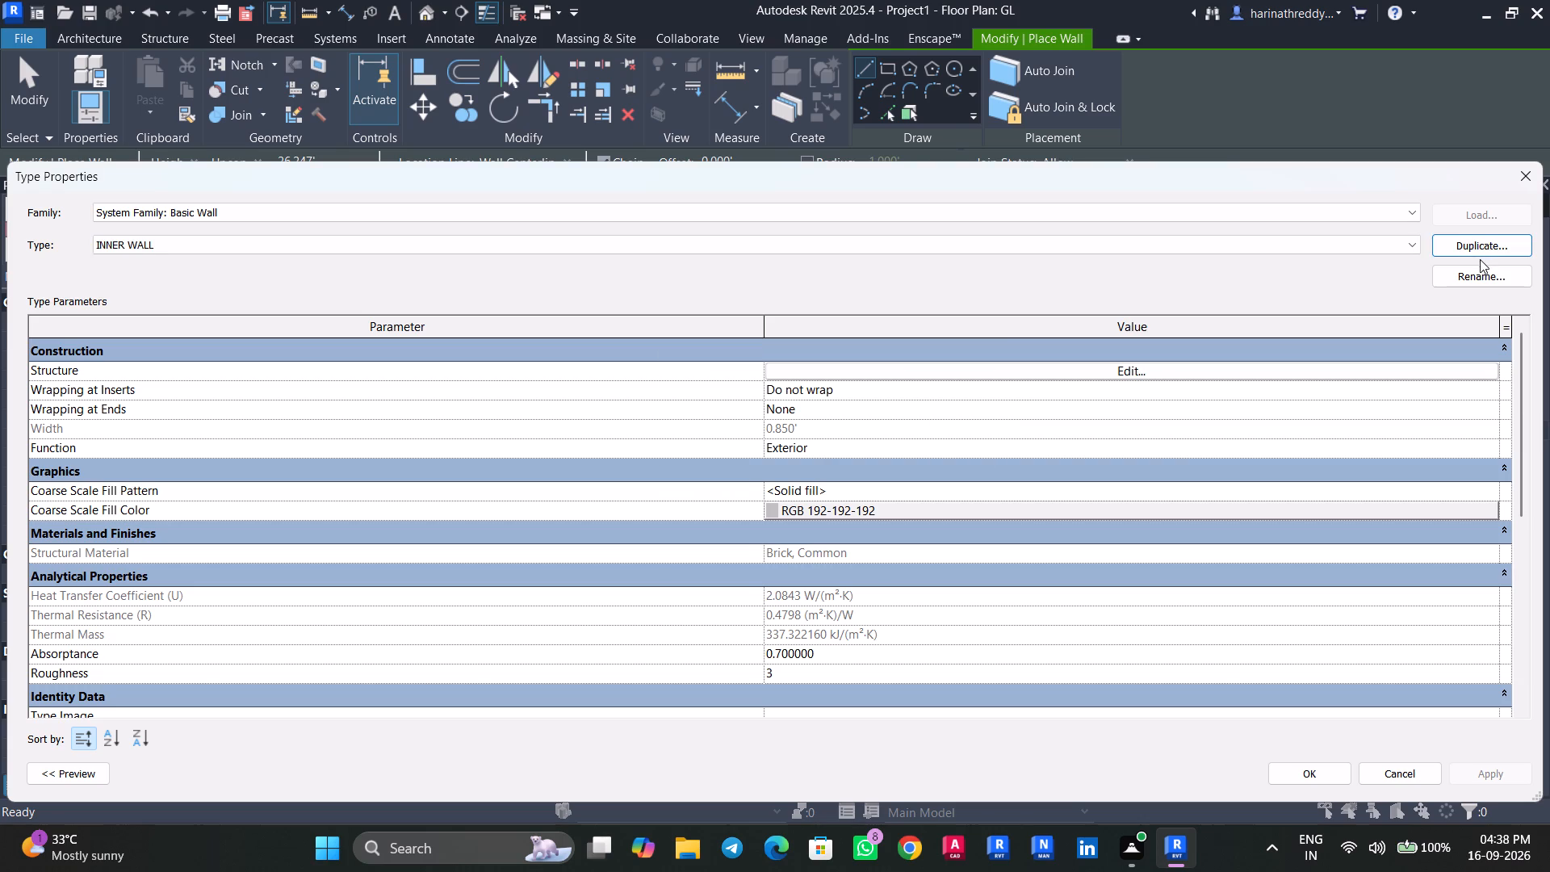
# Set the brick structure layer of the INNER WALL type to 0.45' thick and finish editing the type.
pyautogui.click(1151, 373)
pyautogui.click(790, 375)
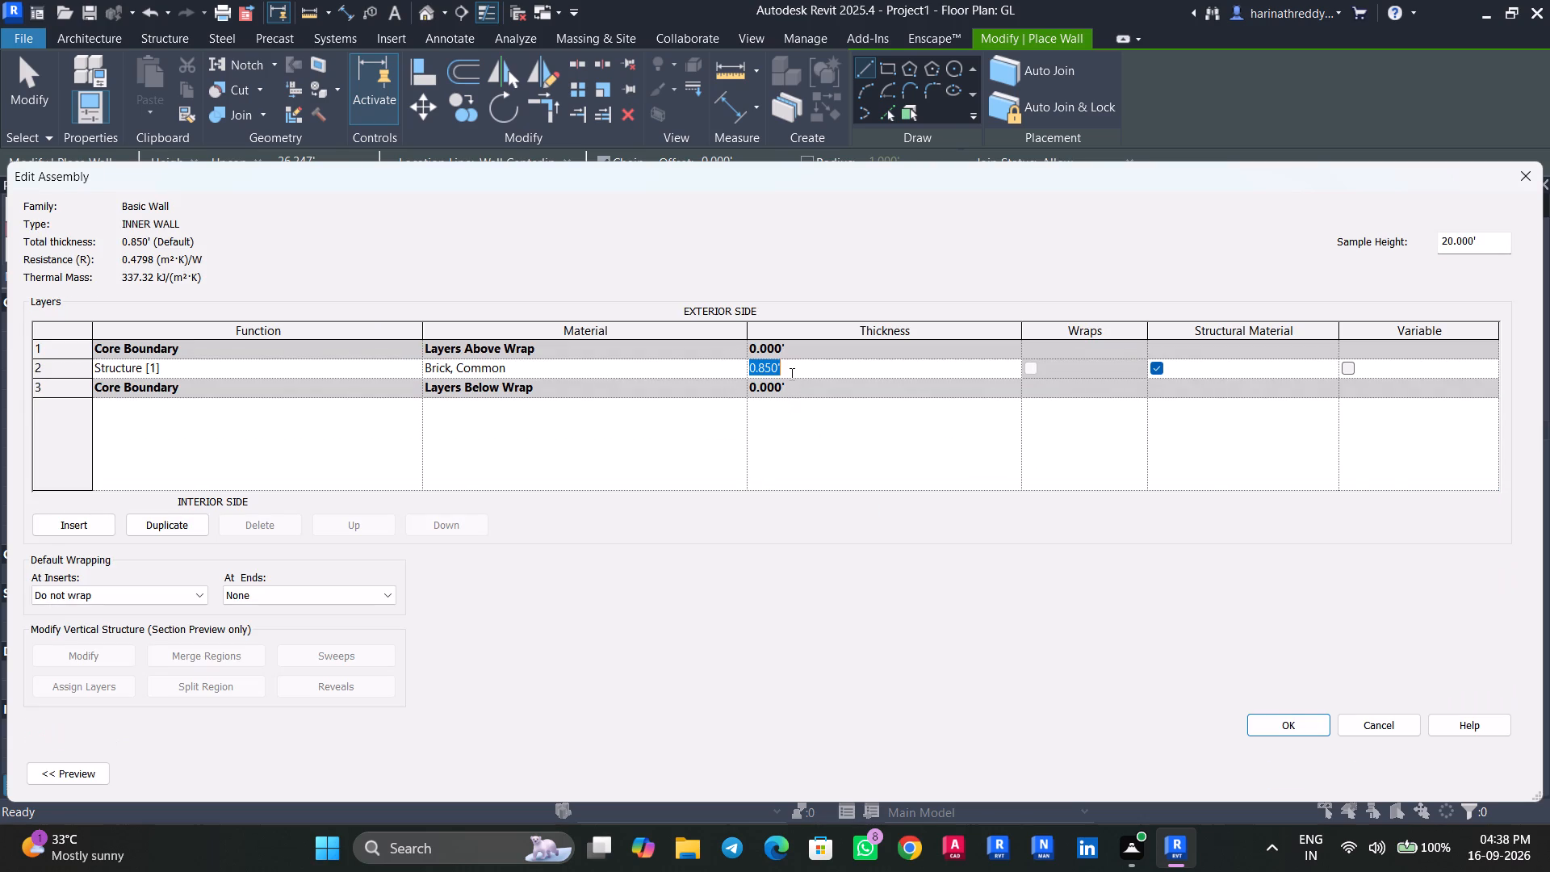
pyautogui.write('0.')
pyautogui.write("45'")
pyautogui.press('Return')
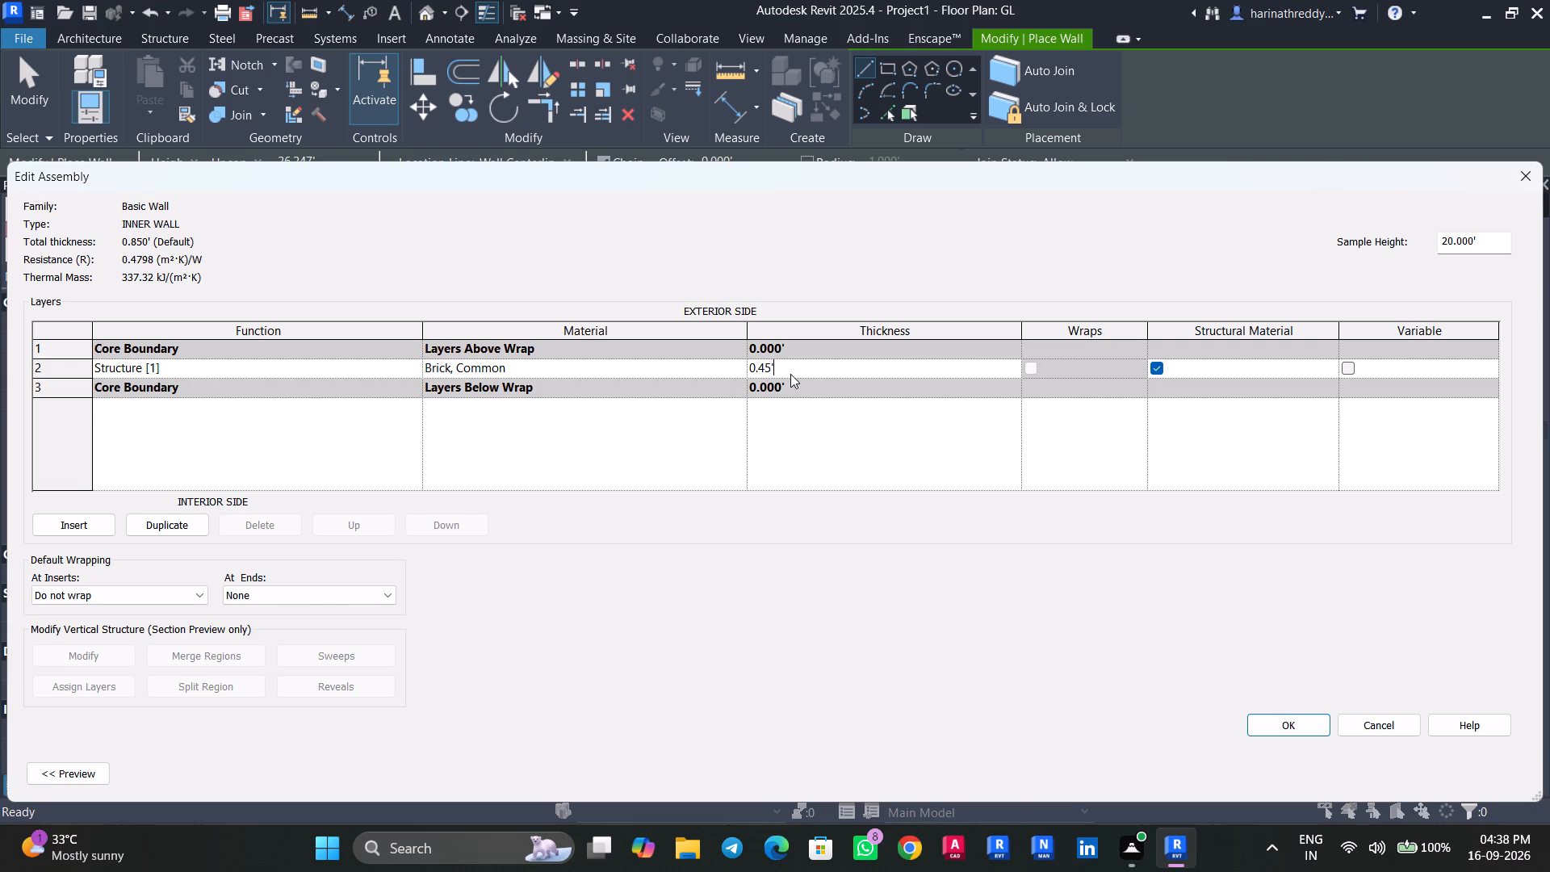
pyautogui.click(1284, 734)
pyautogui.click(1494, 766)
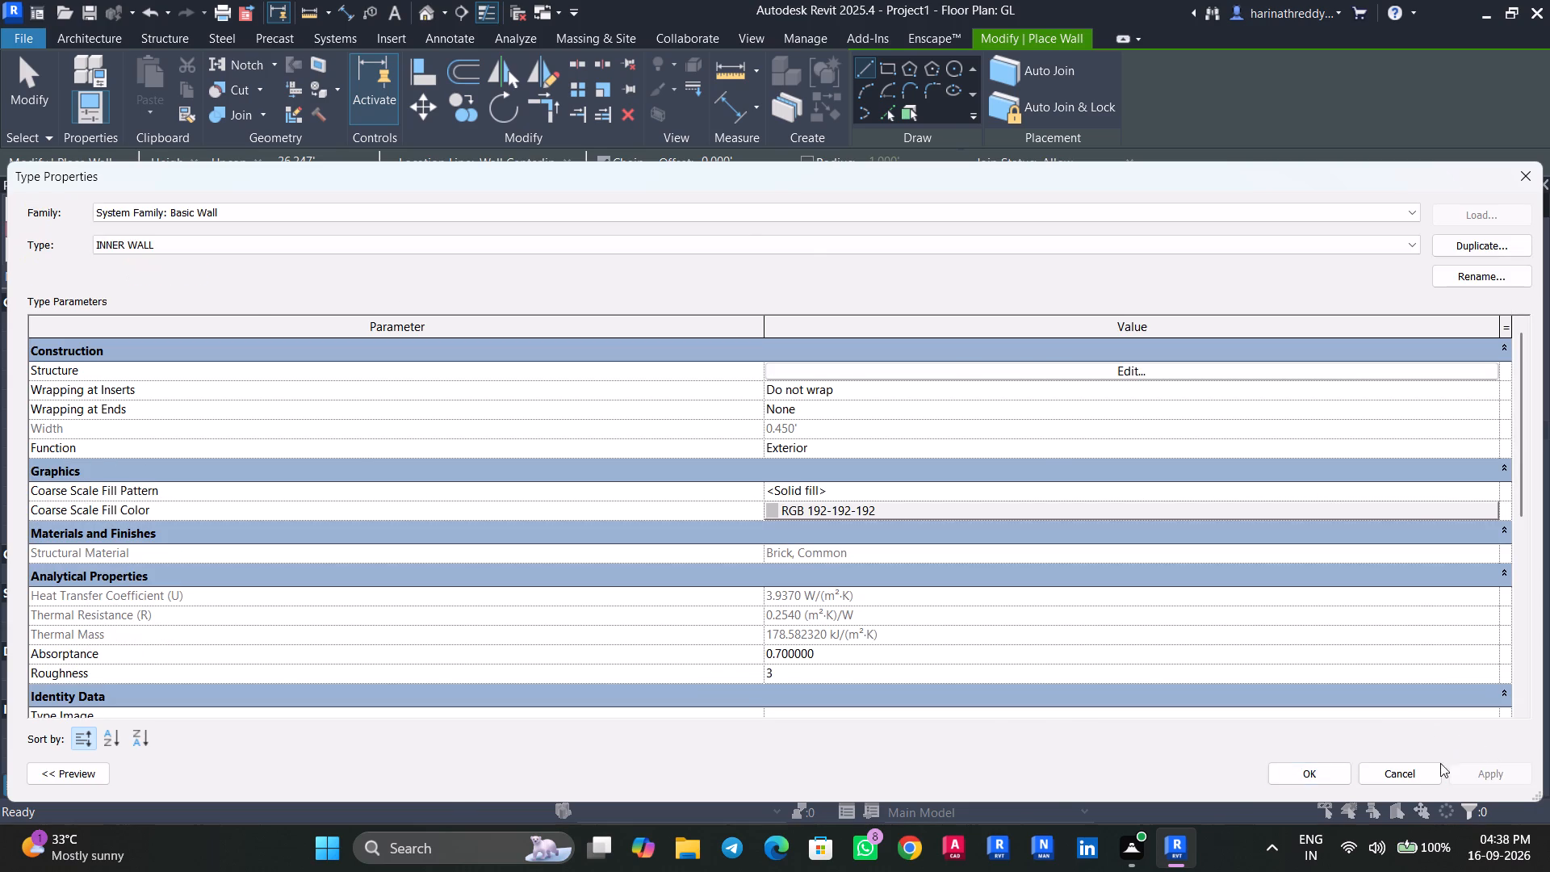
pyautogui.click(1338, 769)
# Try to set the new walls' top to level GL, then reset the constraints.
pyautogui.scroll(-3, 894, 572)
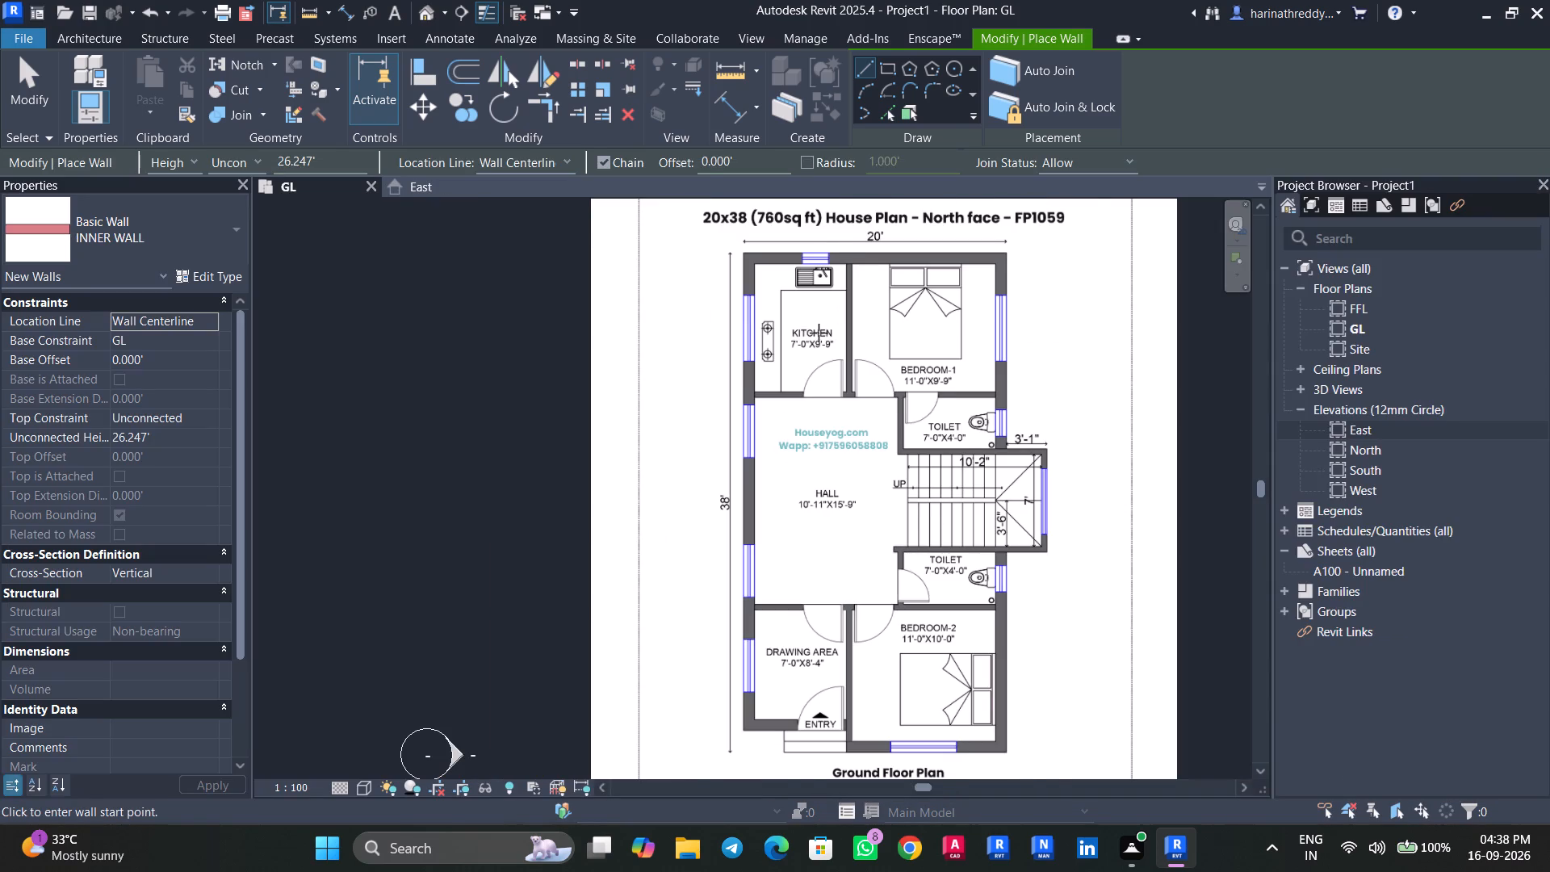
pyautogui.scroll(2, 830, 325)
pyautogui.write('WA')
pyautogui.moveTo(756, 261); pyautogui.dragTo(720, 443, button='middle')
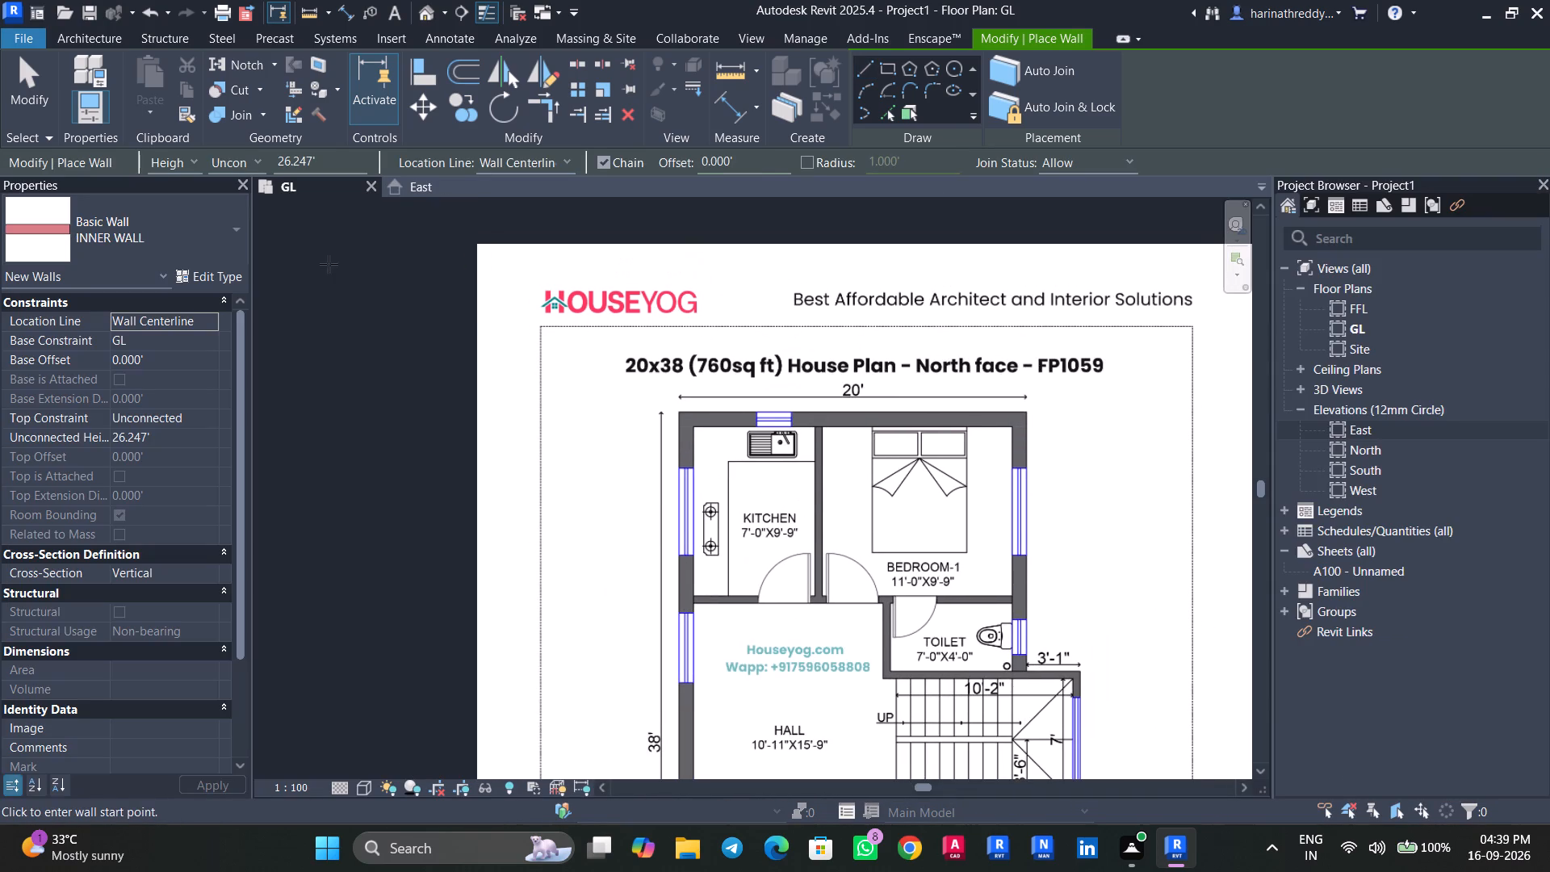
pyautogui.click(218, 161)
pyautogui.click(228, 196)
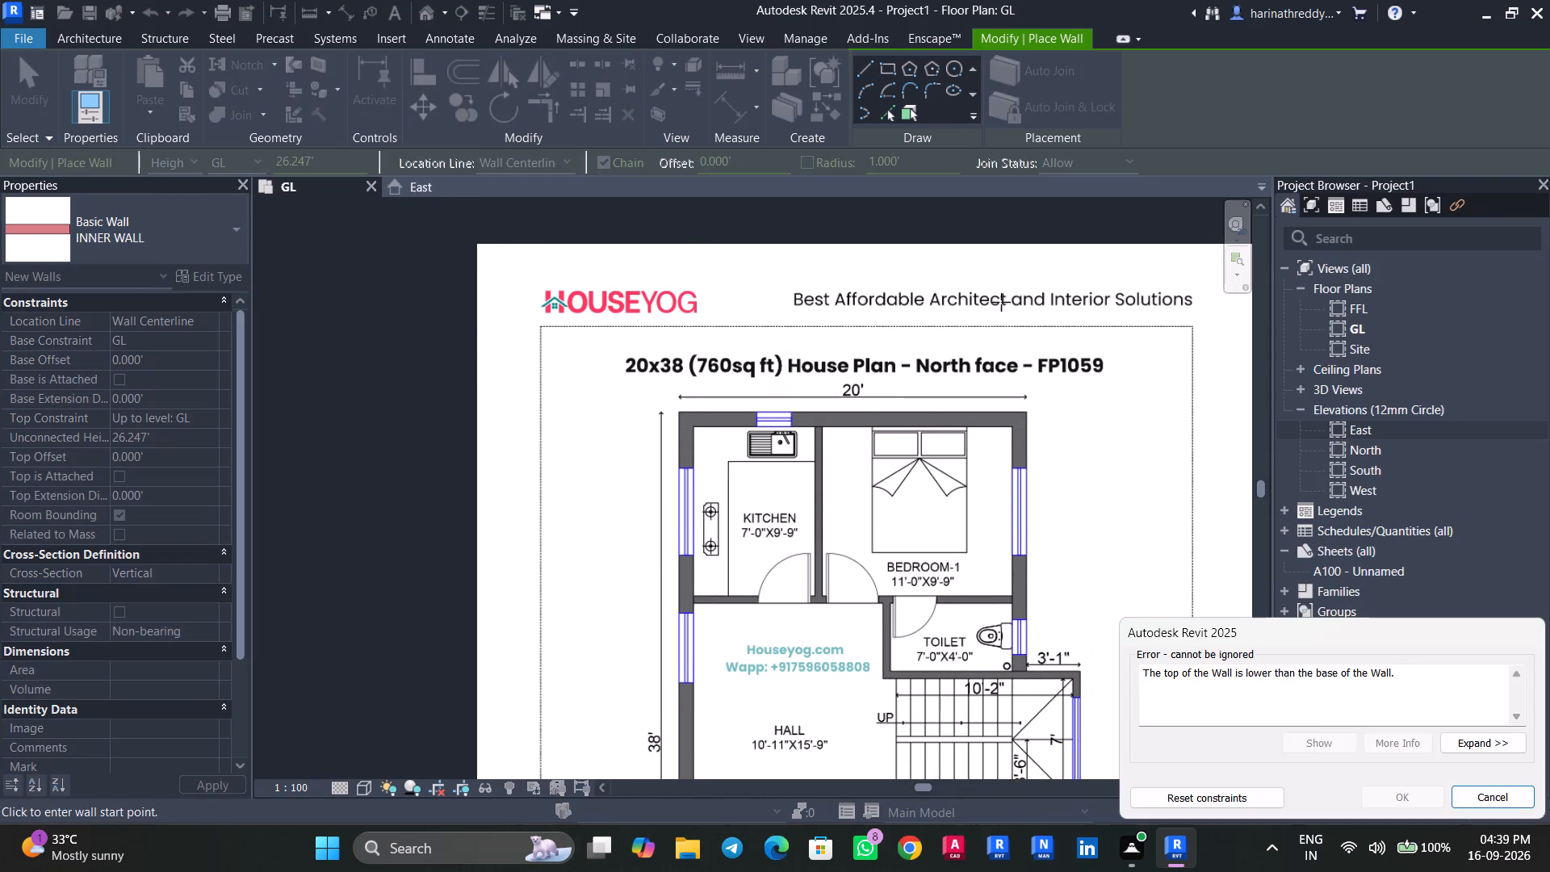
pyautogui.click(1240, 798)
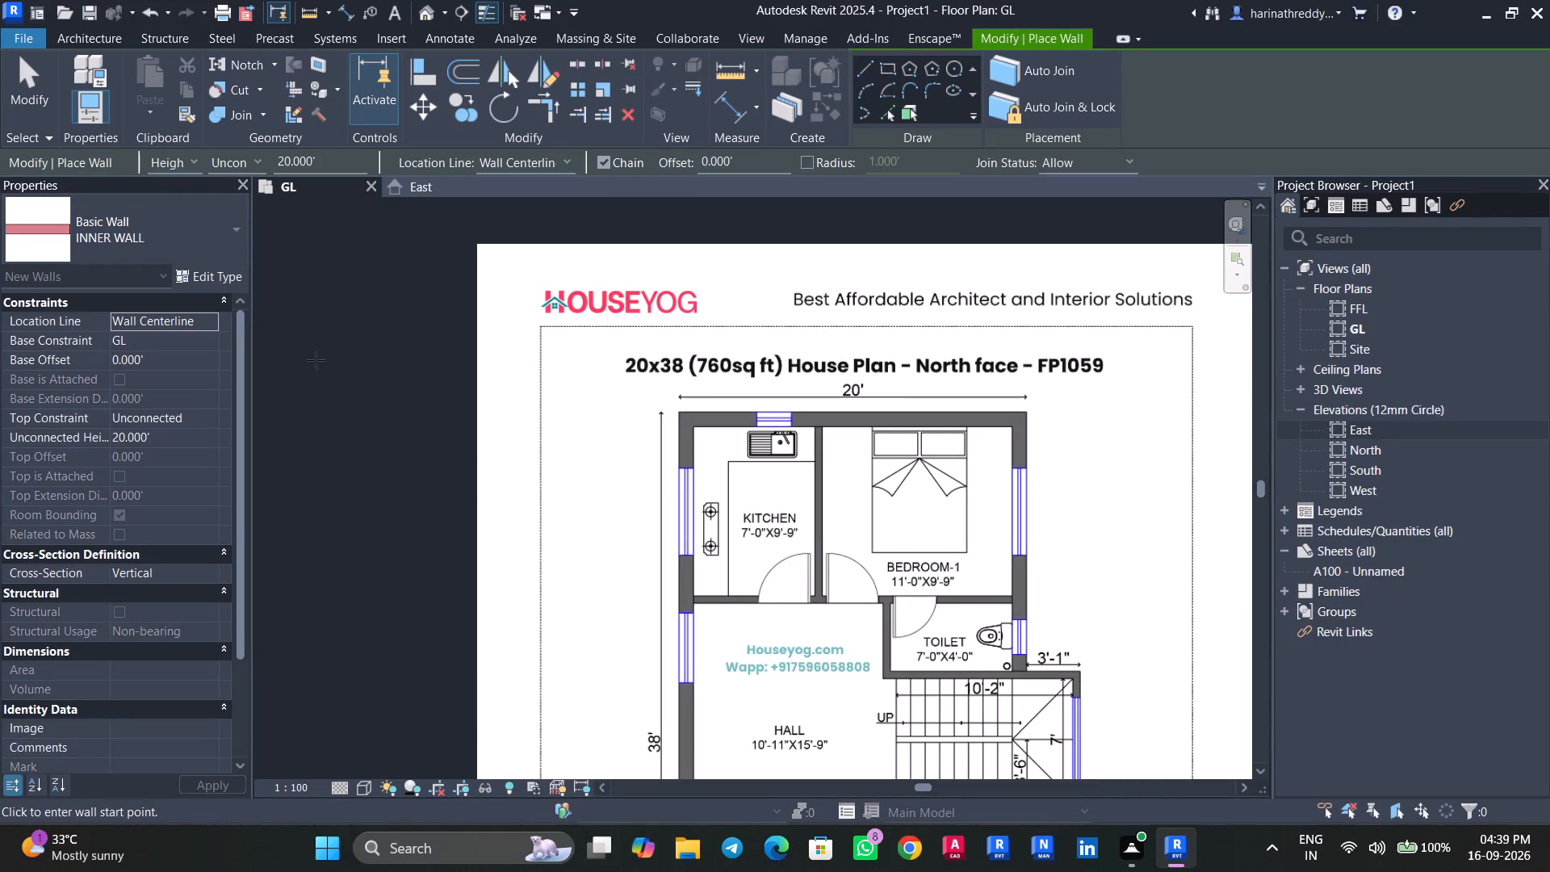
# Configure the new walls with top constraint Up to level: FFL and location line Finish Face: Exterior.
pyautogui.click(215, 418)
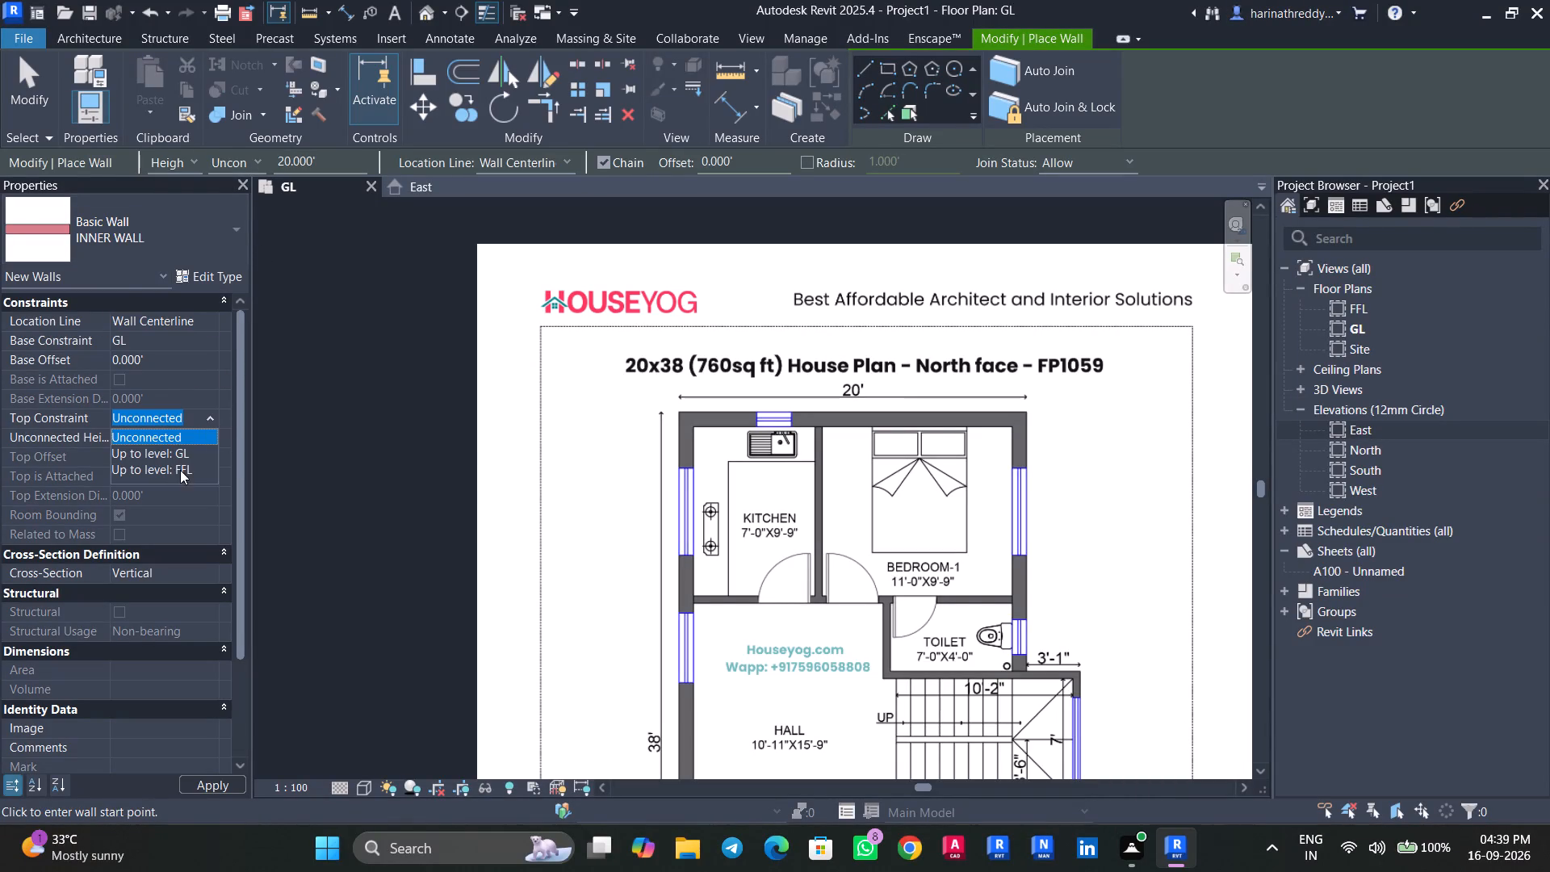
pyautogui.click(181, 471)
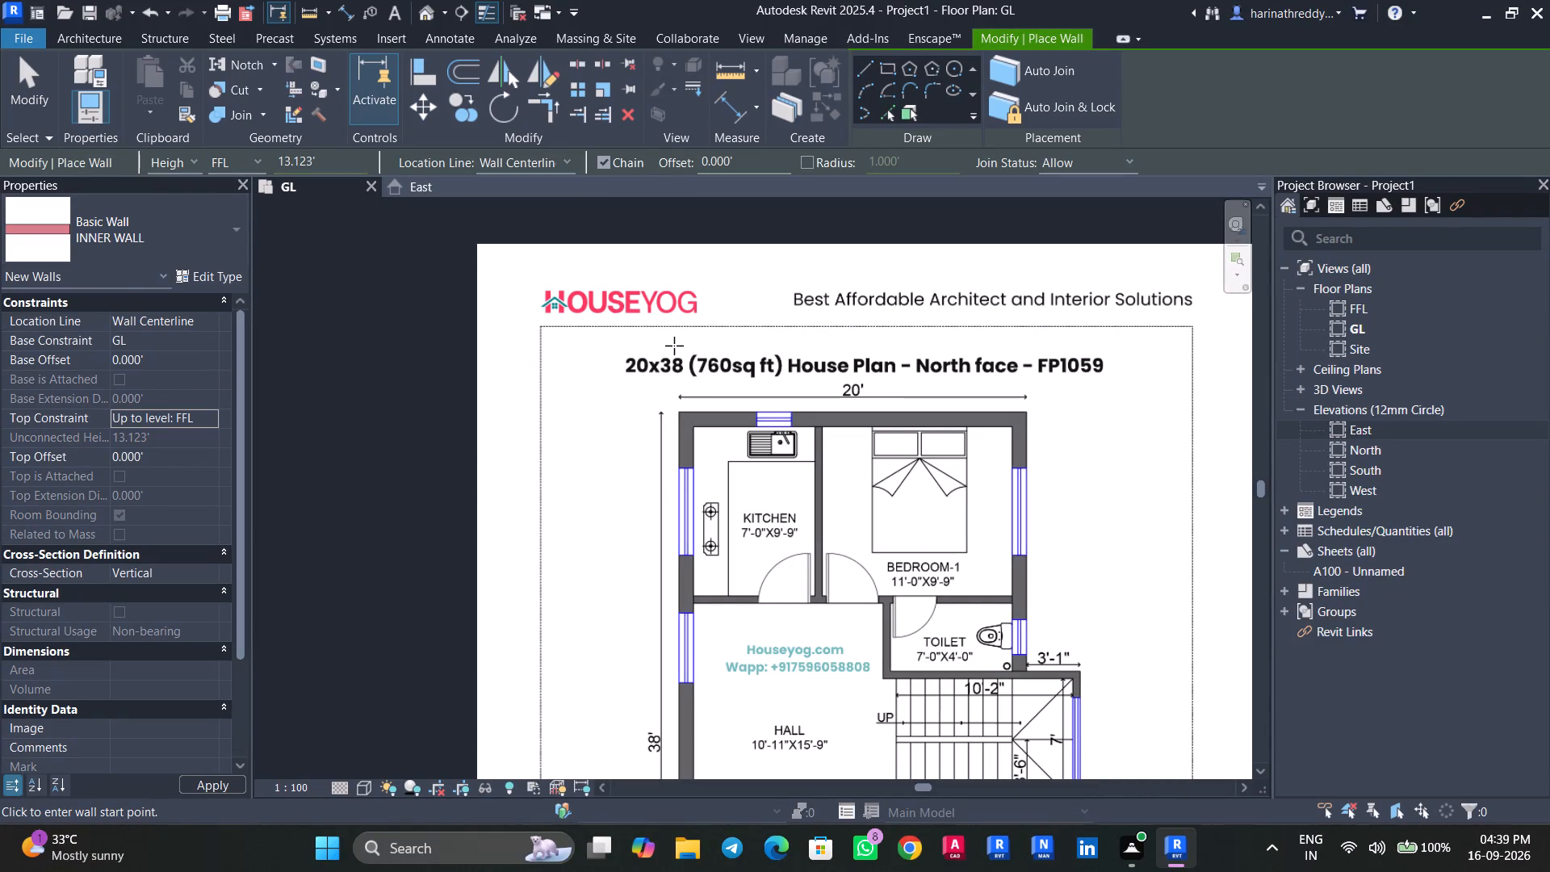
pyautogui.click(526, 167)
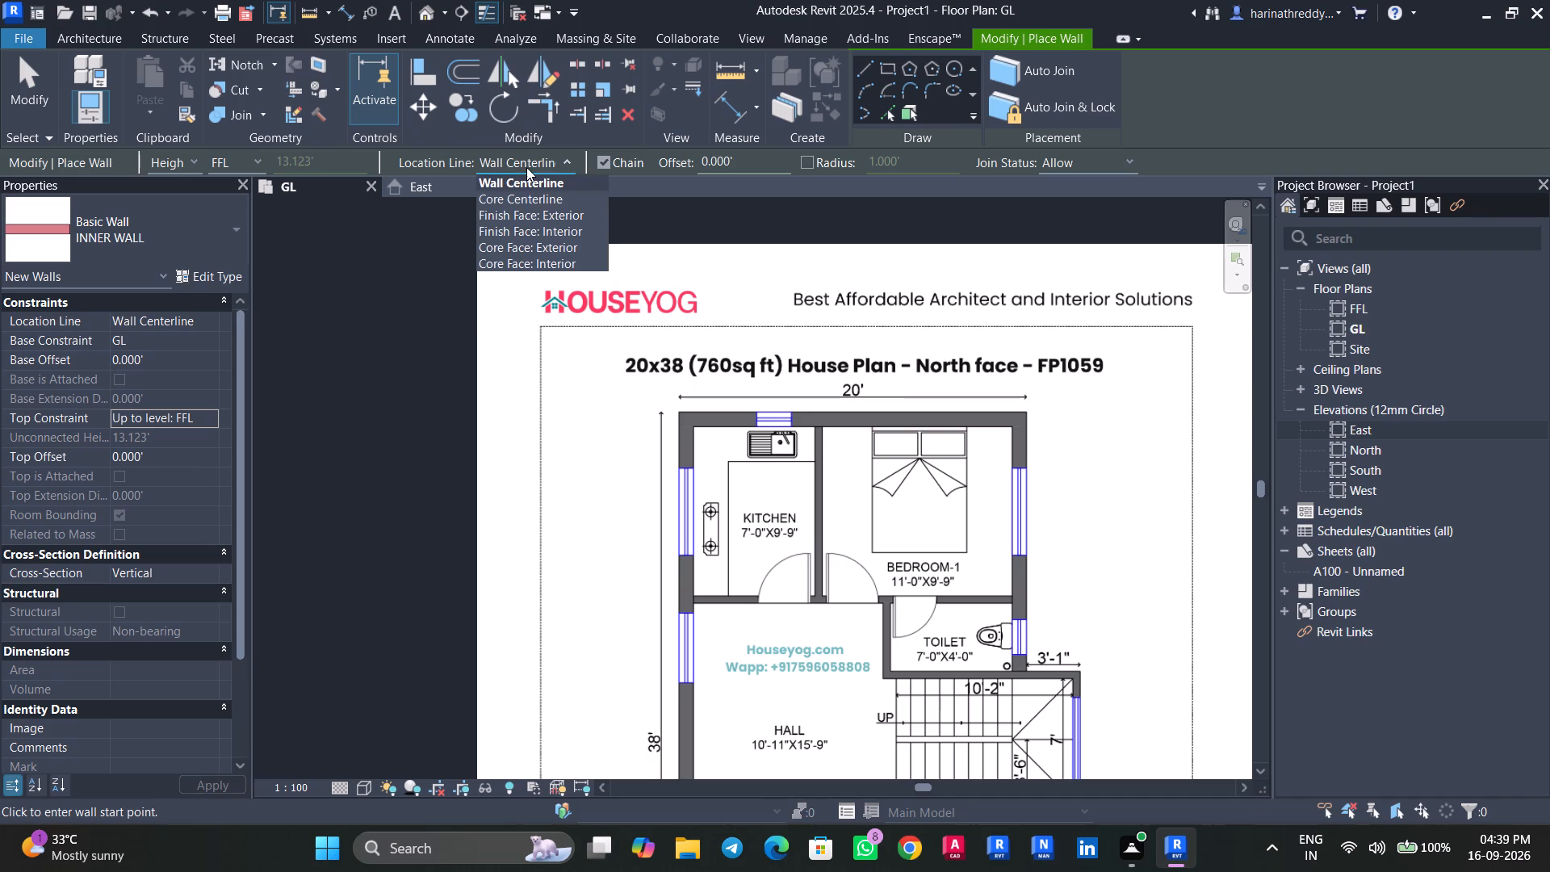
pyautogui.click(568, 216)
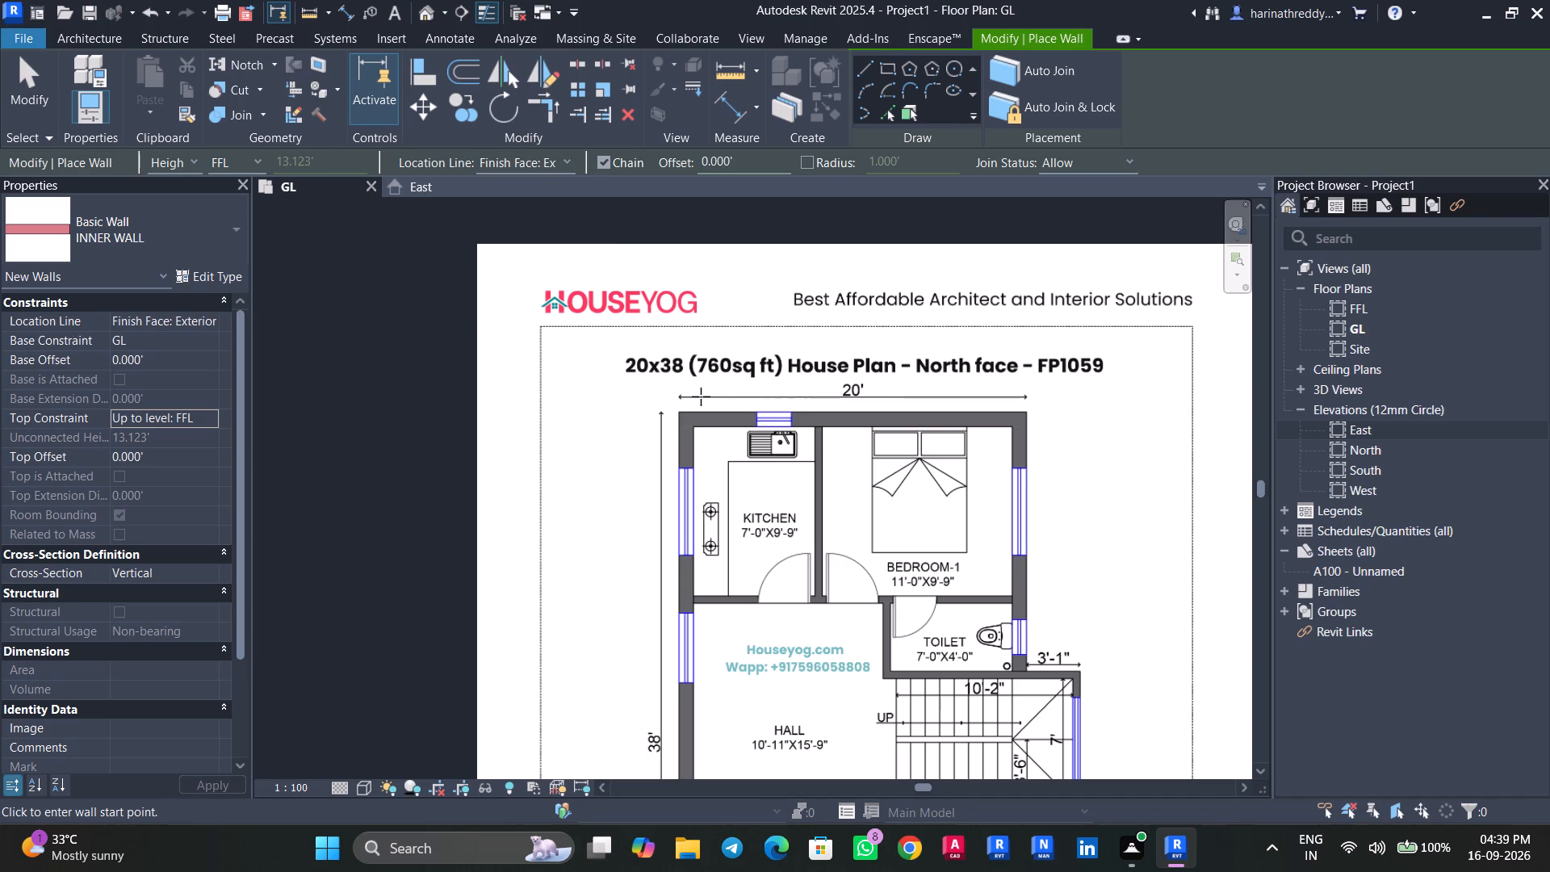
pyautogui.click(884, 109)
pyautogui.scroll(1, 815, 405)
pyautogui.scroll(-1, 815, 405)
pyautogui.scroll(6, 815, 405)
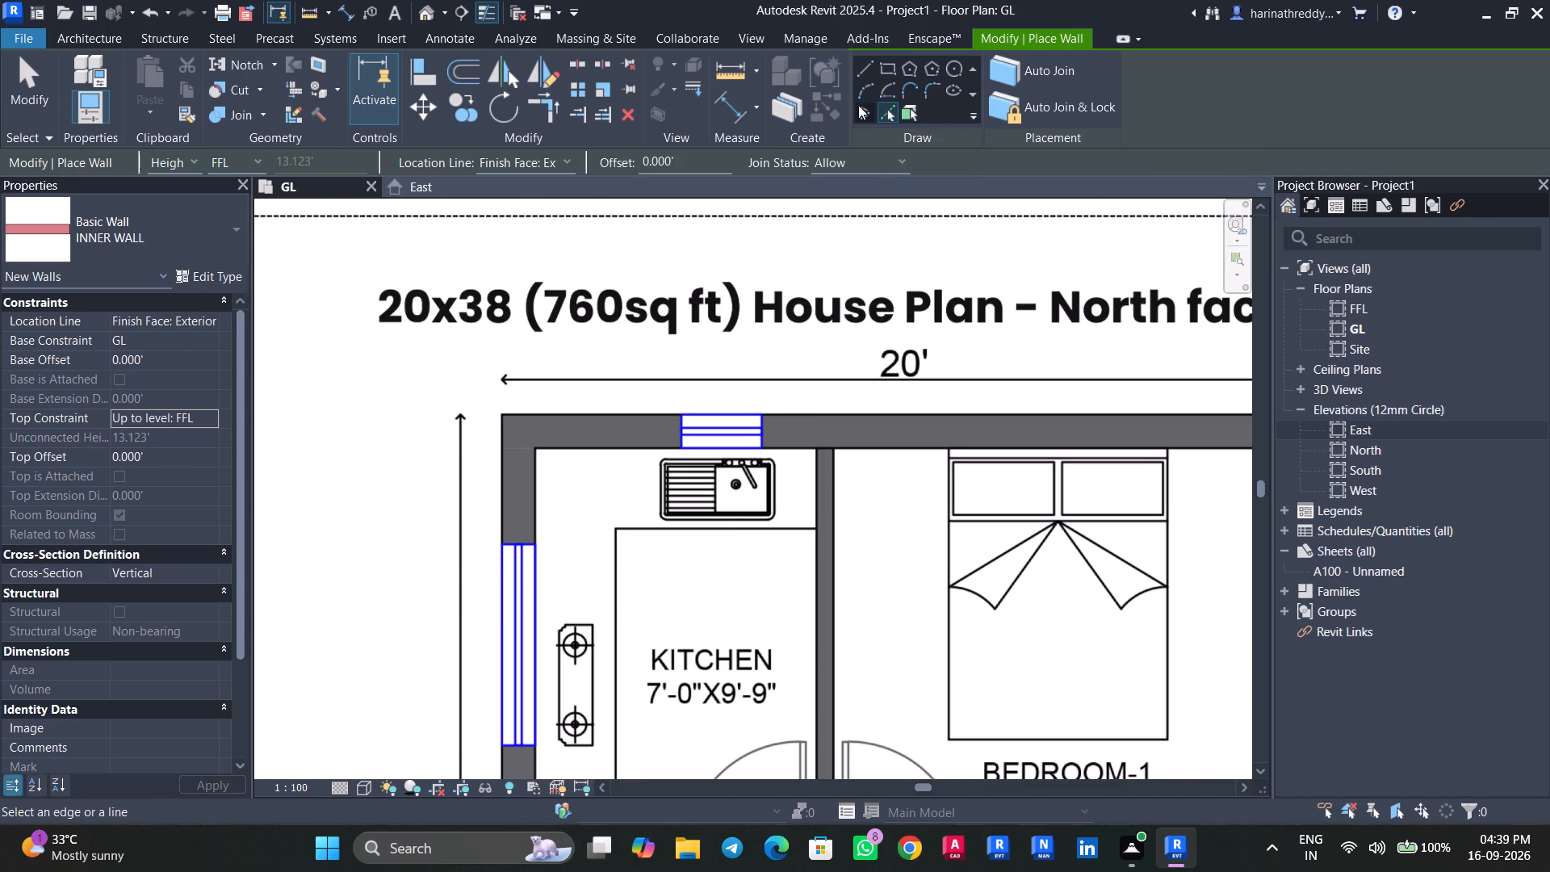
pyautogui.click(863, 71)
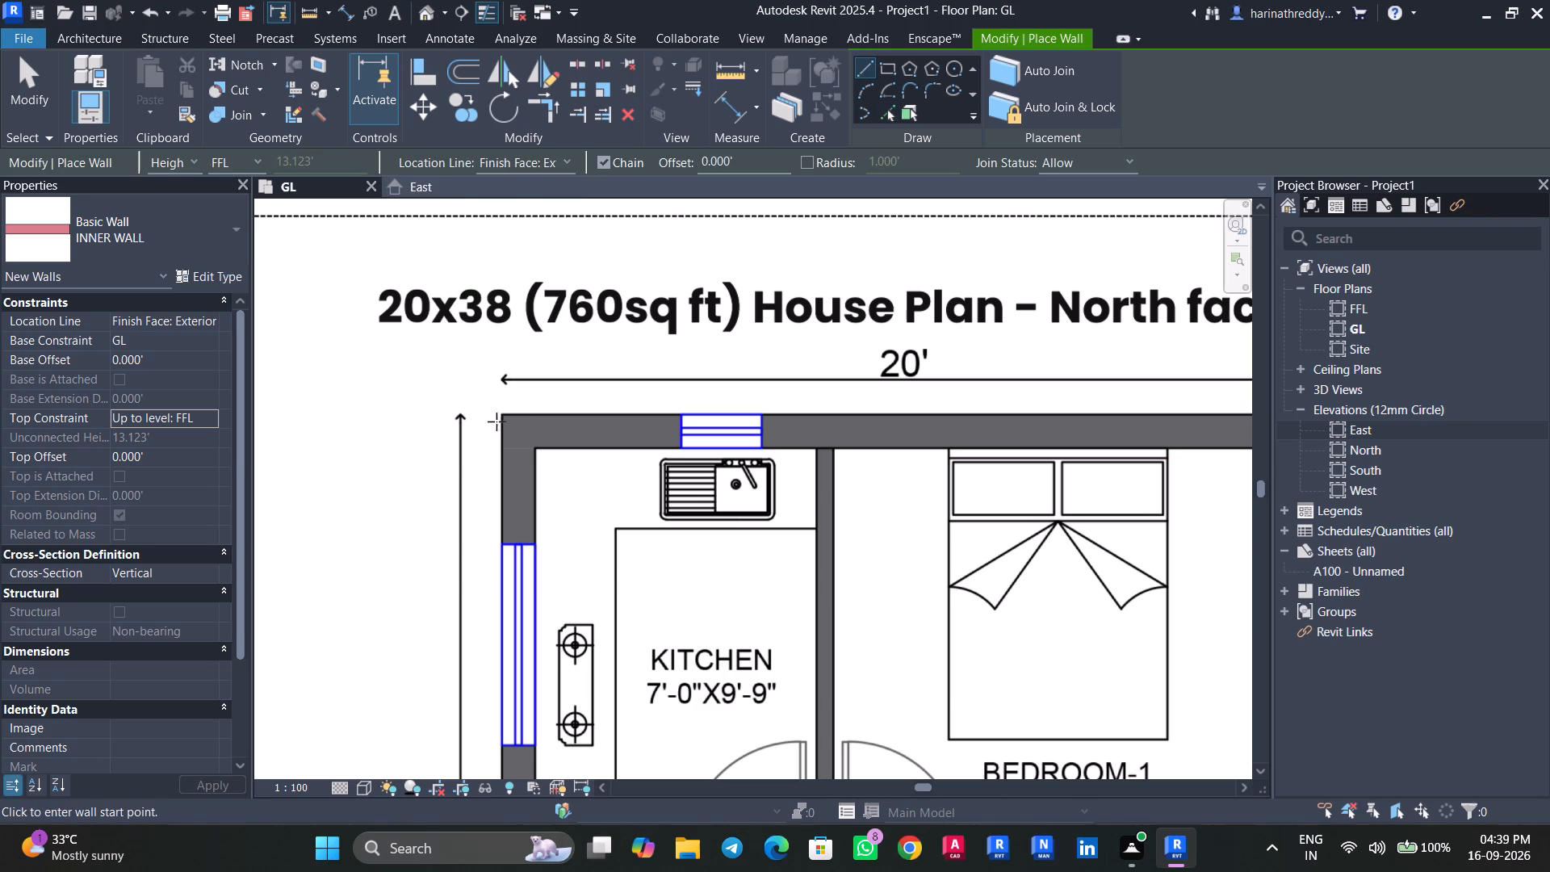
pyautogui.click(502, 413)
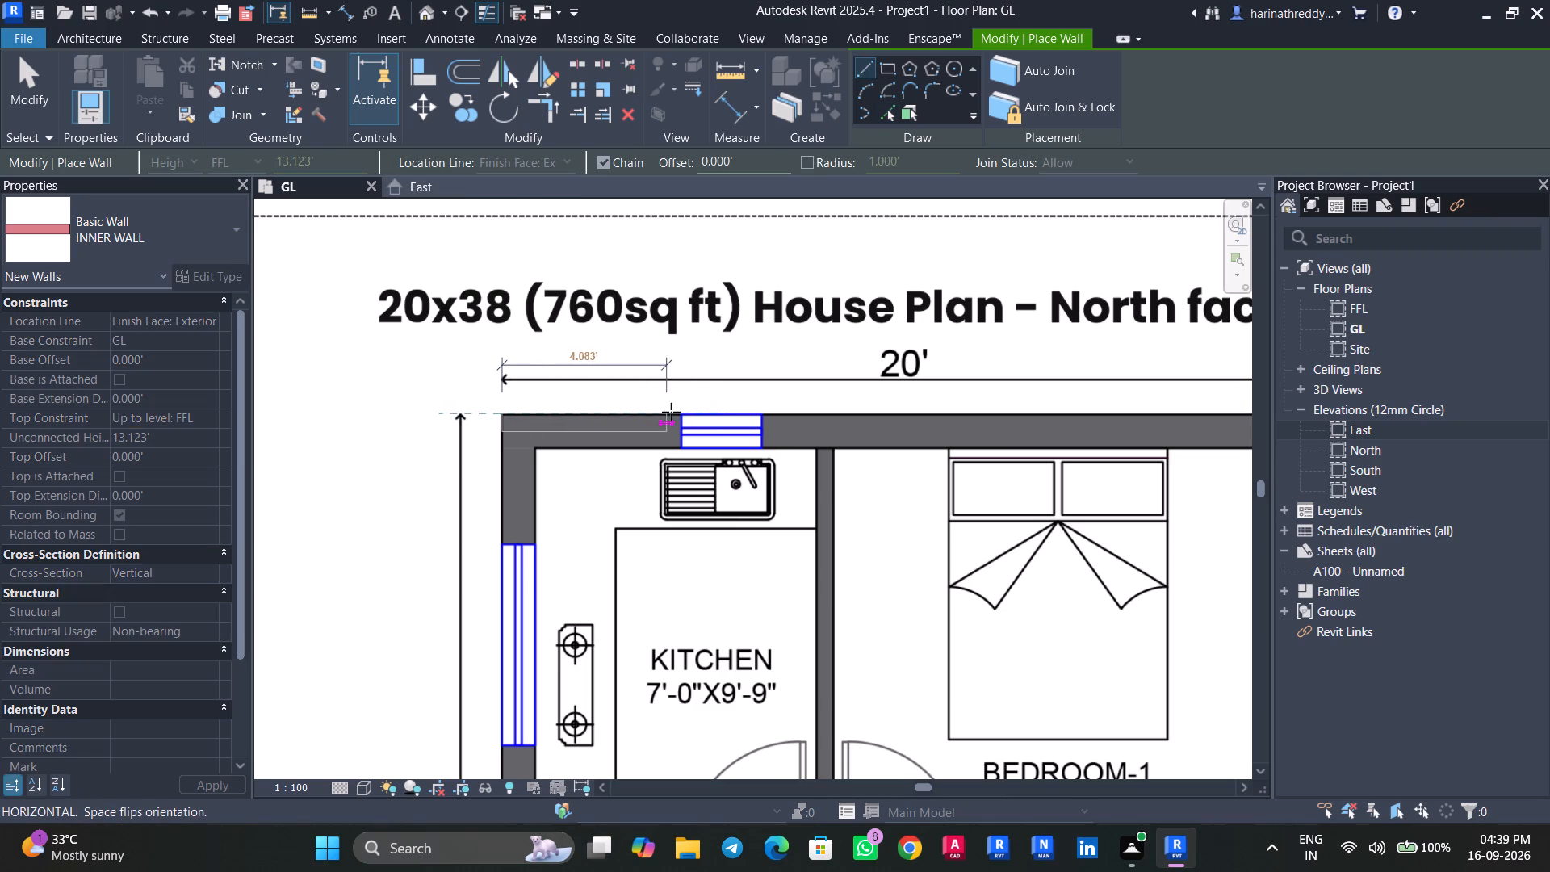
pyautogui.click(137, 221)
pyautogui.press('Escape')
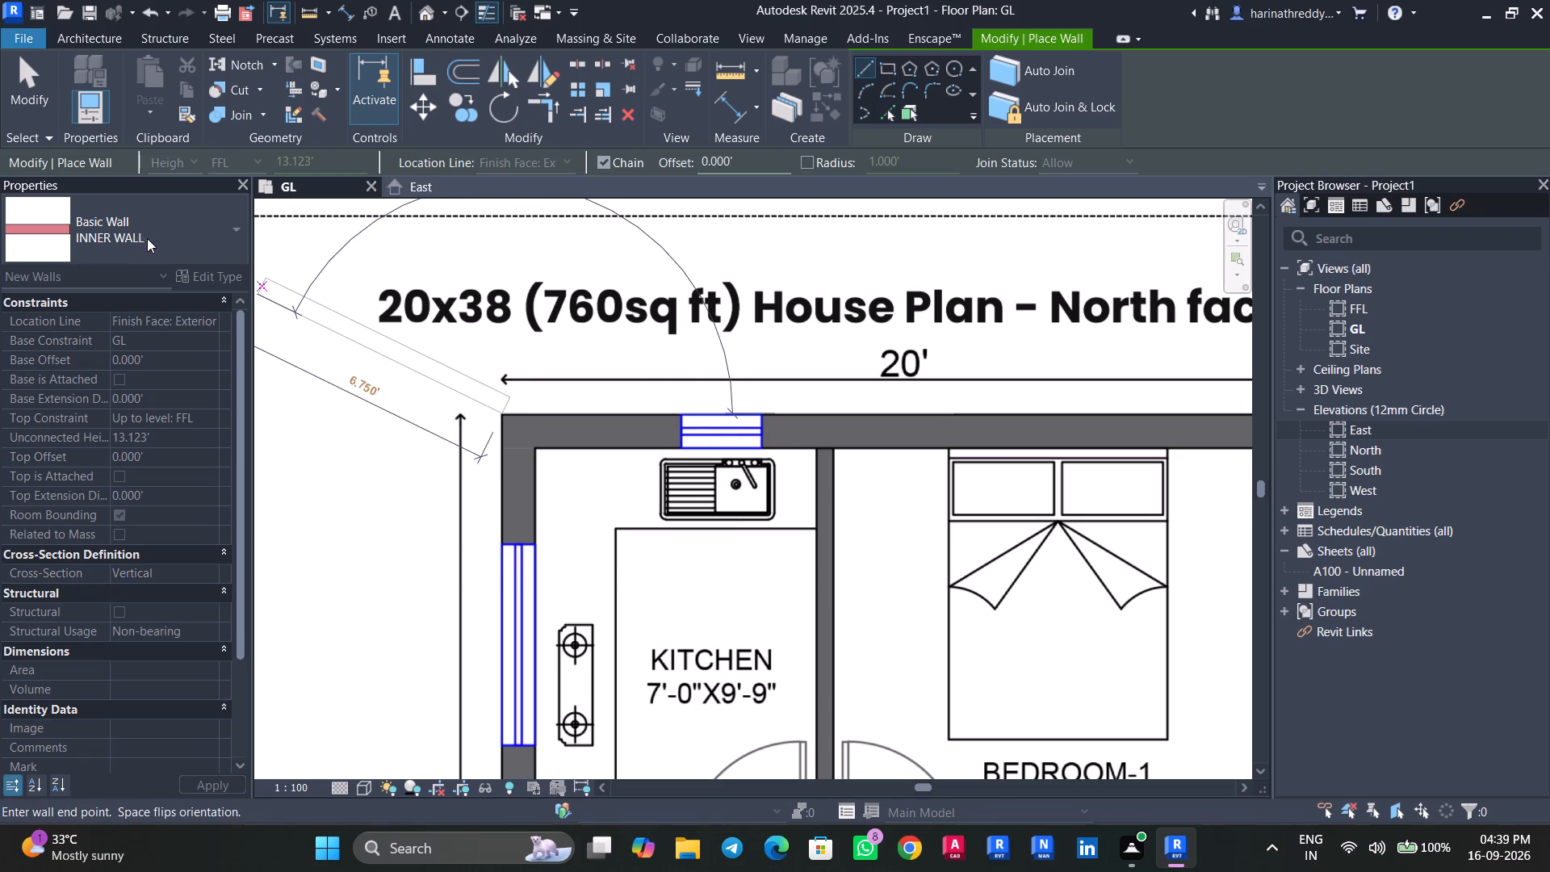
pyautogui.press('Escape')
# Draw an EX WALL wall along the plan's 20' outer edge, from the Kitchen's outer corner to Bedroom-1's outer corner.
pyautogui.click(187, 239)
pyautogui.scroll(2, 114, 340)
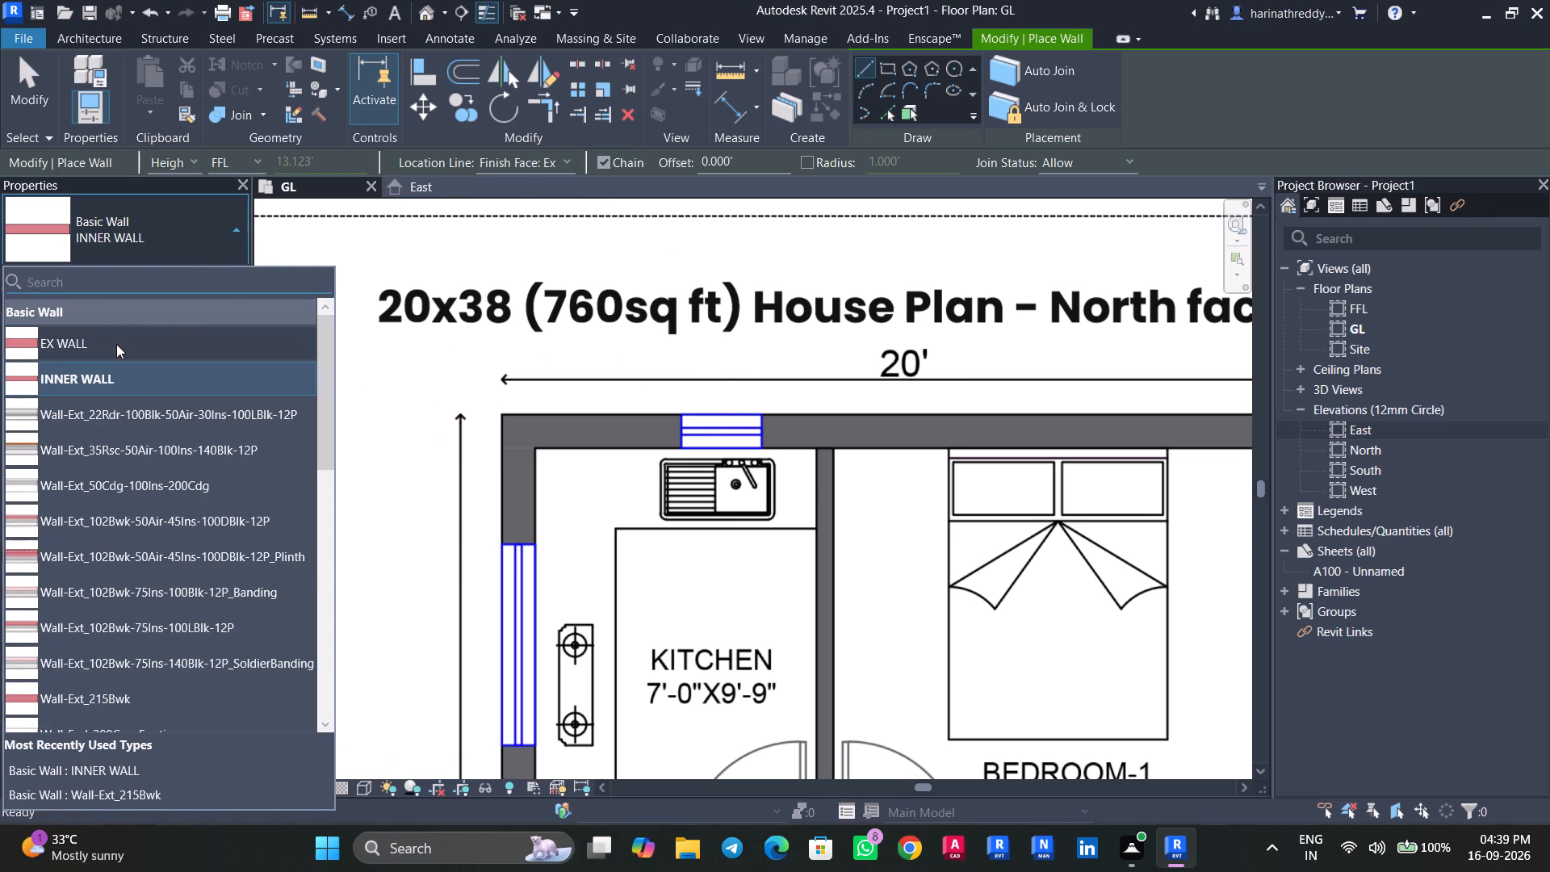
pyautogui.click(116, 344)
pyautogui.click(502, 413)
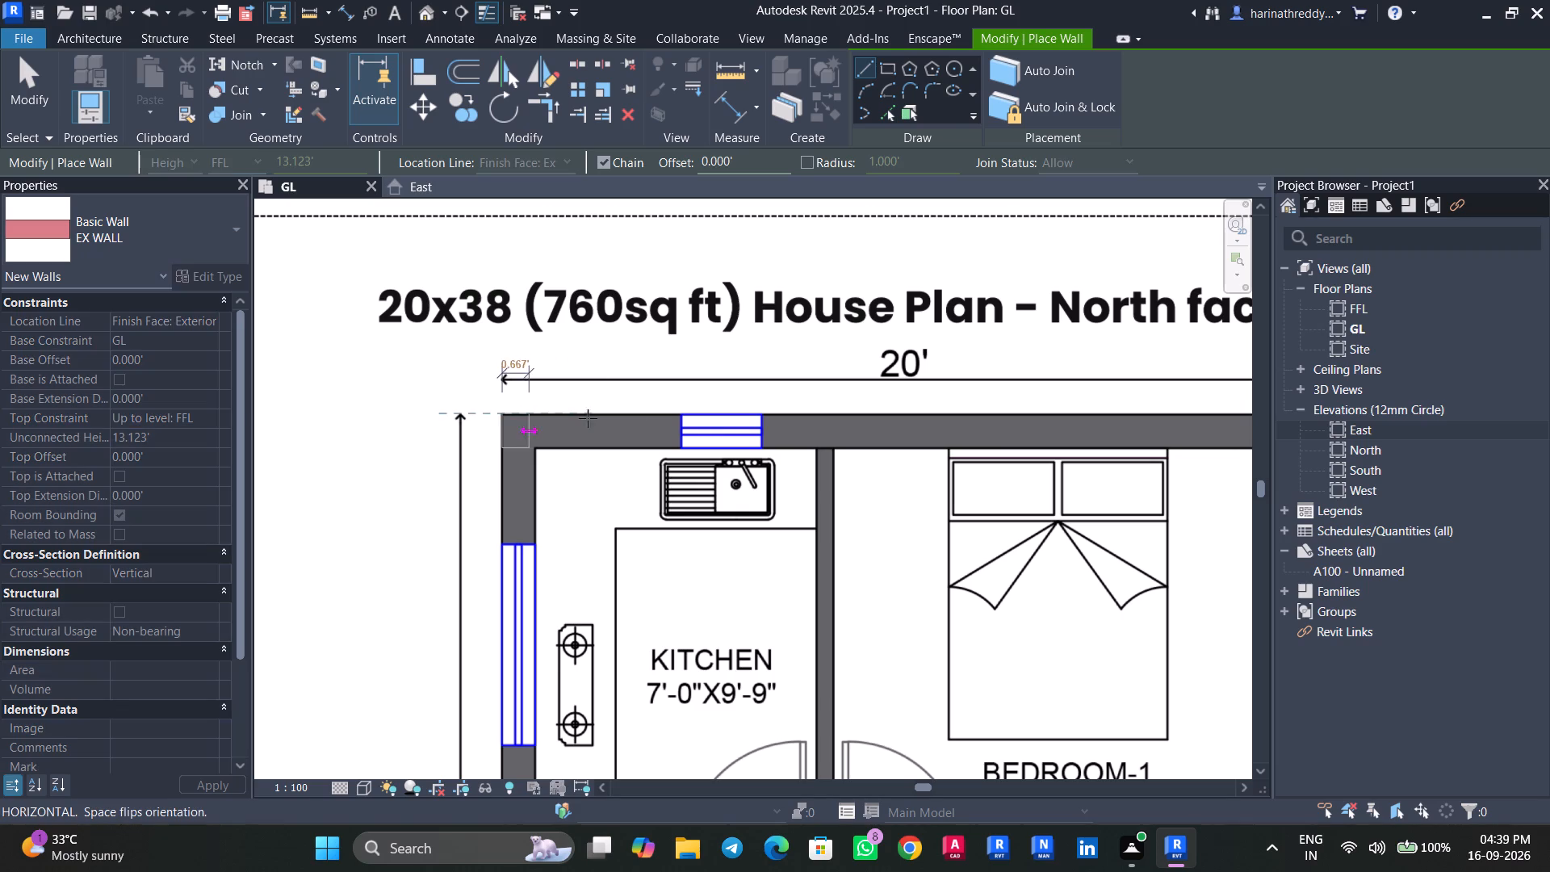
pyautogui.moveTo(704, 405); pyautogui.dragTo(407, 409, button='middle')
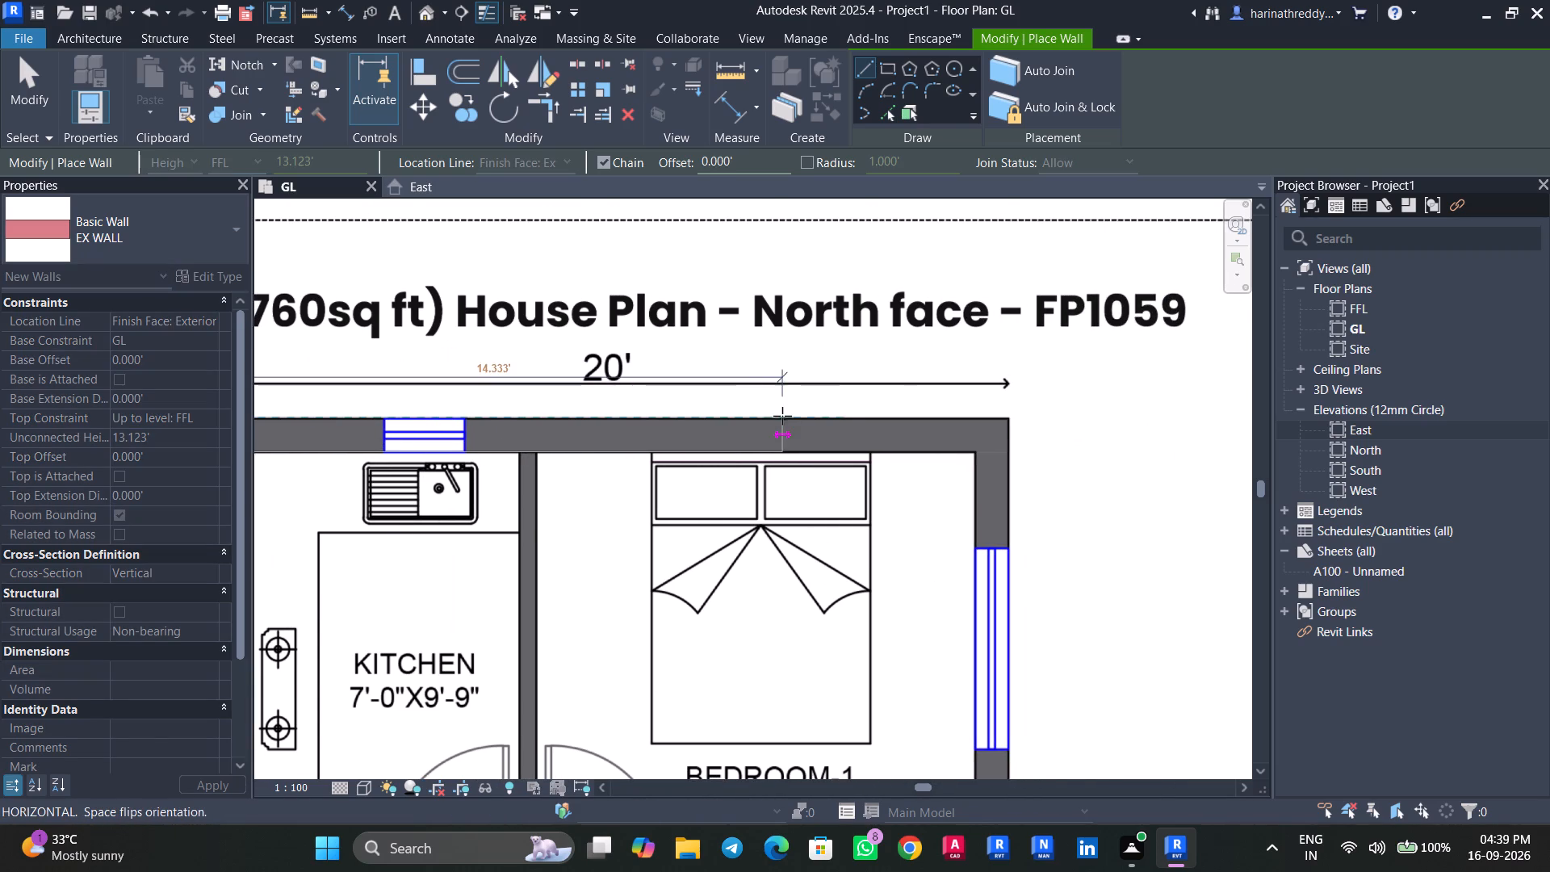
pyautogui.scroll(7, 1008, 426)
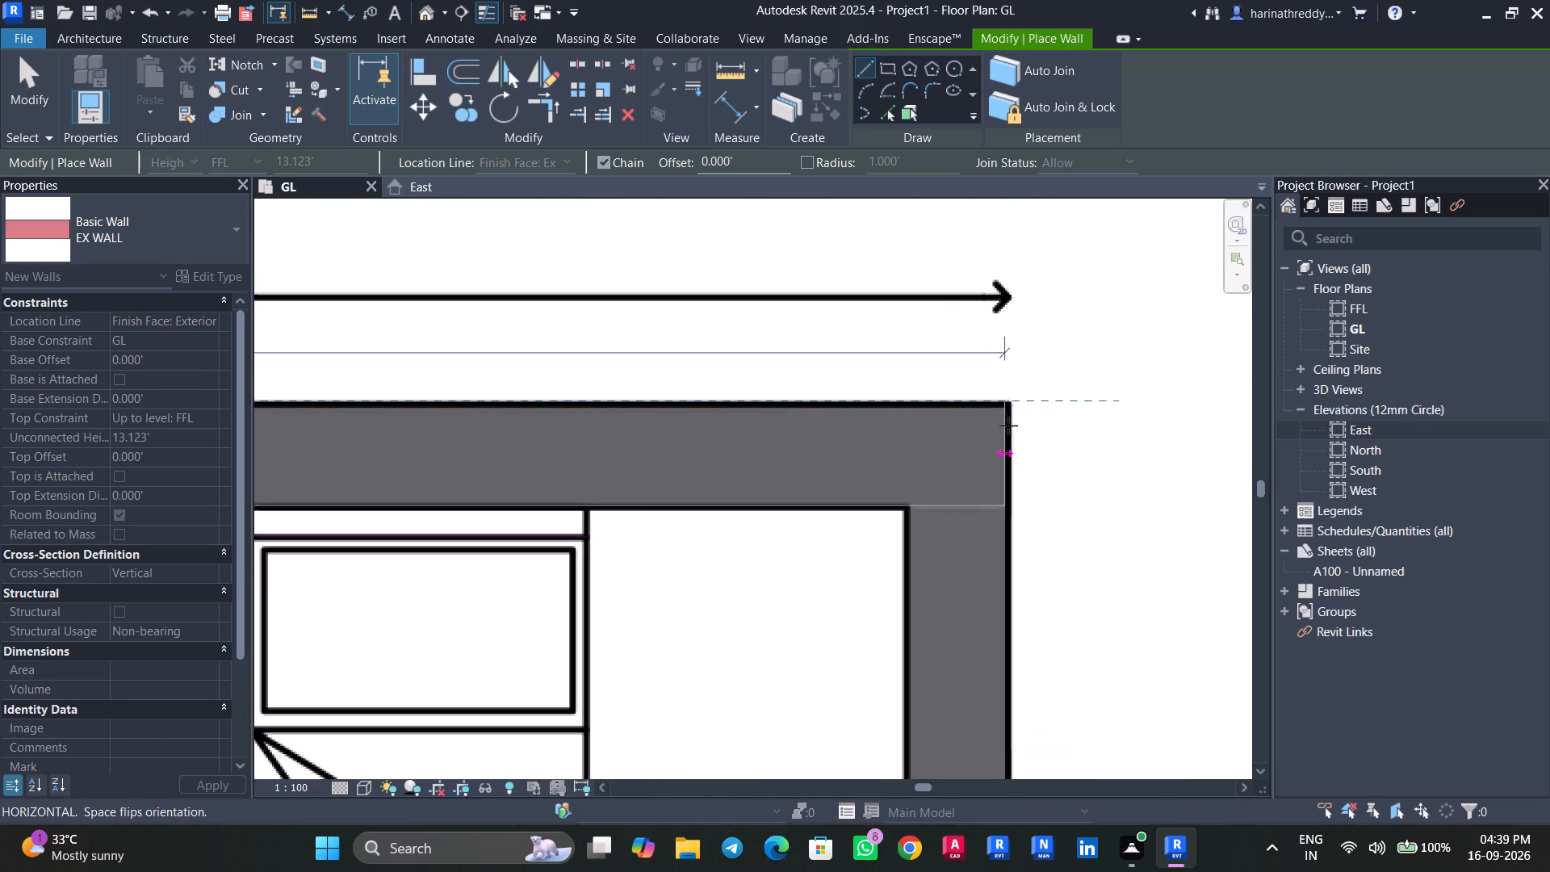
pyautogui.scroll(9, 1008, 426)
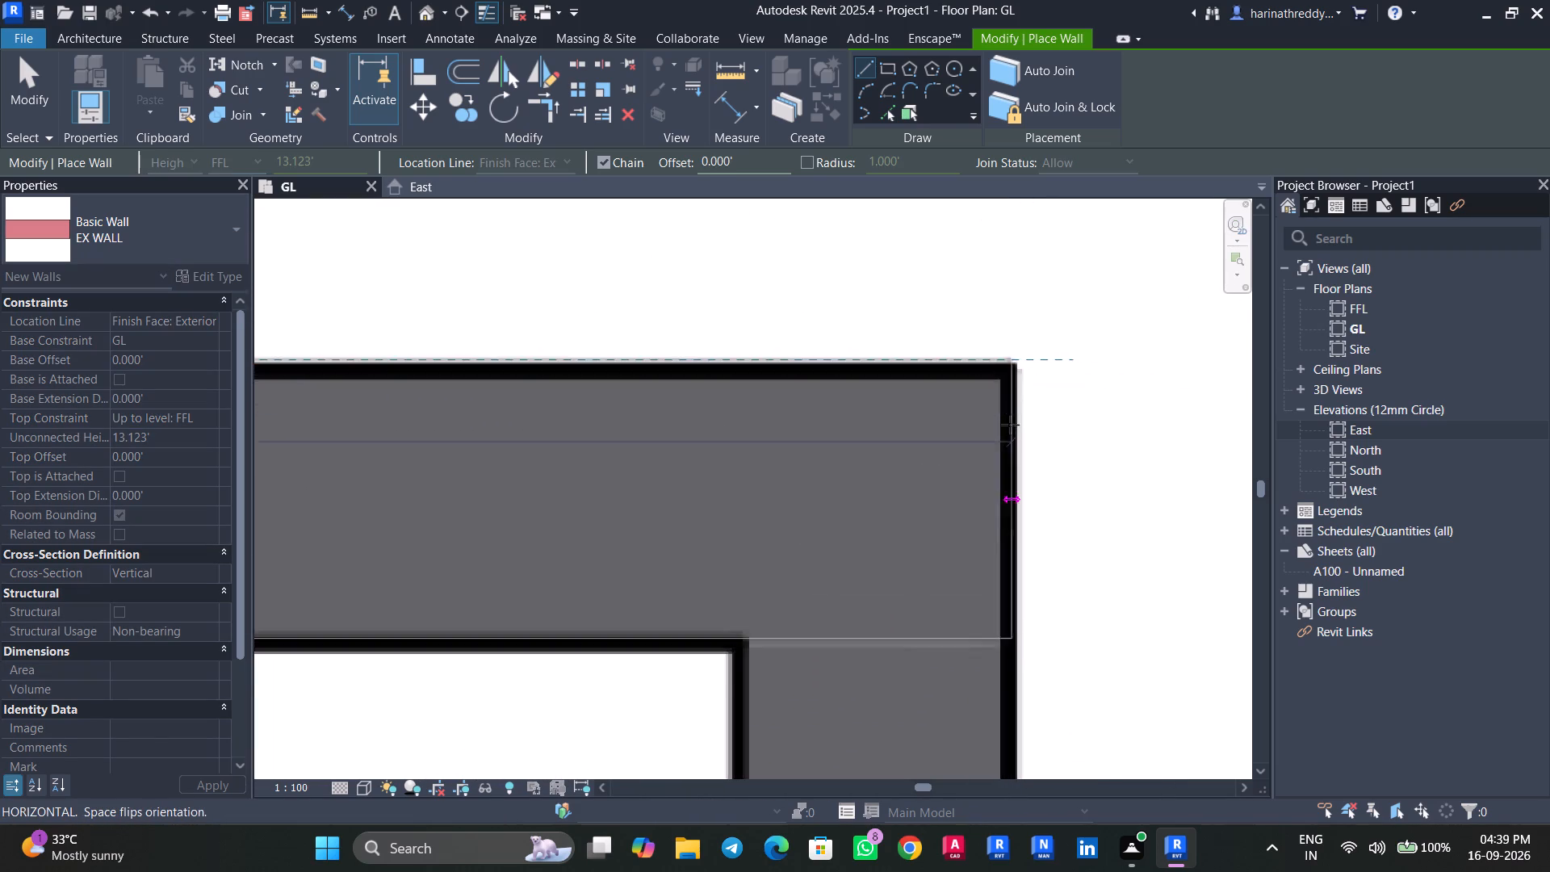
pyautogui.scroll(4, 1010, 425)
pyautogui.click(1022, 432)
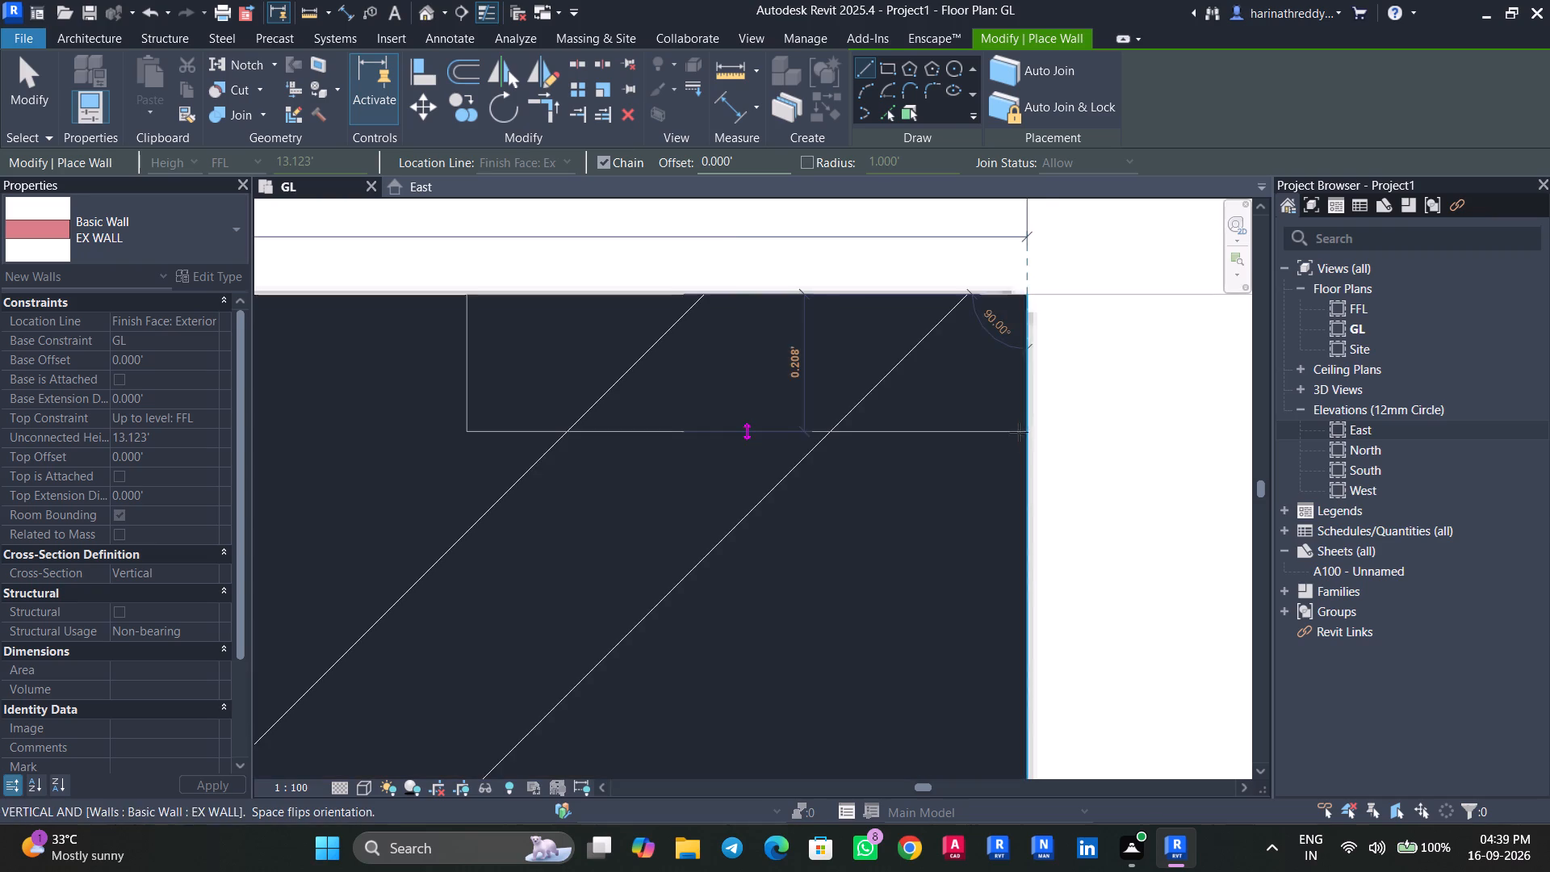
pyautogui.scroll(-20, 993, 460)
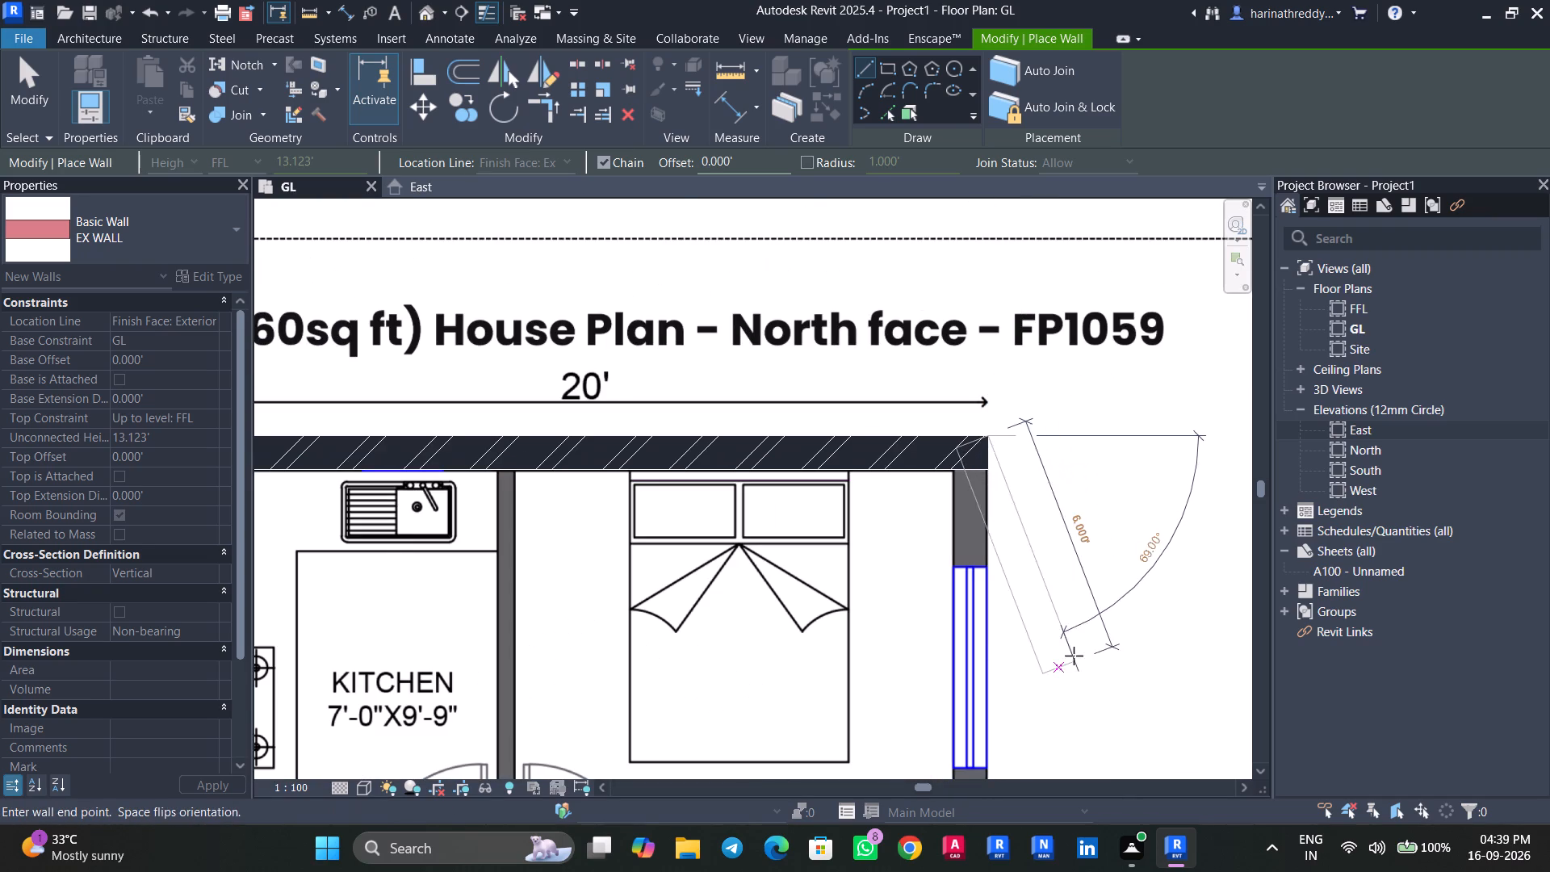
pyautogui.press('Escape')
# Draw an EX WALL wall about 36 ft long along the plan's 38' side, from the Drawing Area's outer corner to the Kitchen-side wall.
pyautogui.moveTo(1069, 677); pyautogui.dragTo(967, 313, button='middle')
pyautogui.scroll(-4, 971, 360)
pyautogui.moveTo(606, 527); pyautogui.dragTo(644, 382, button='middle')
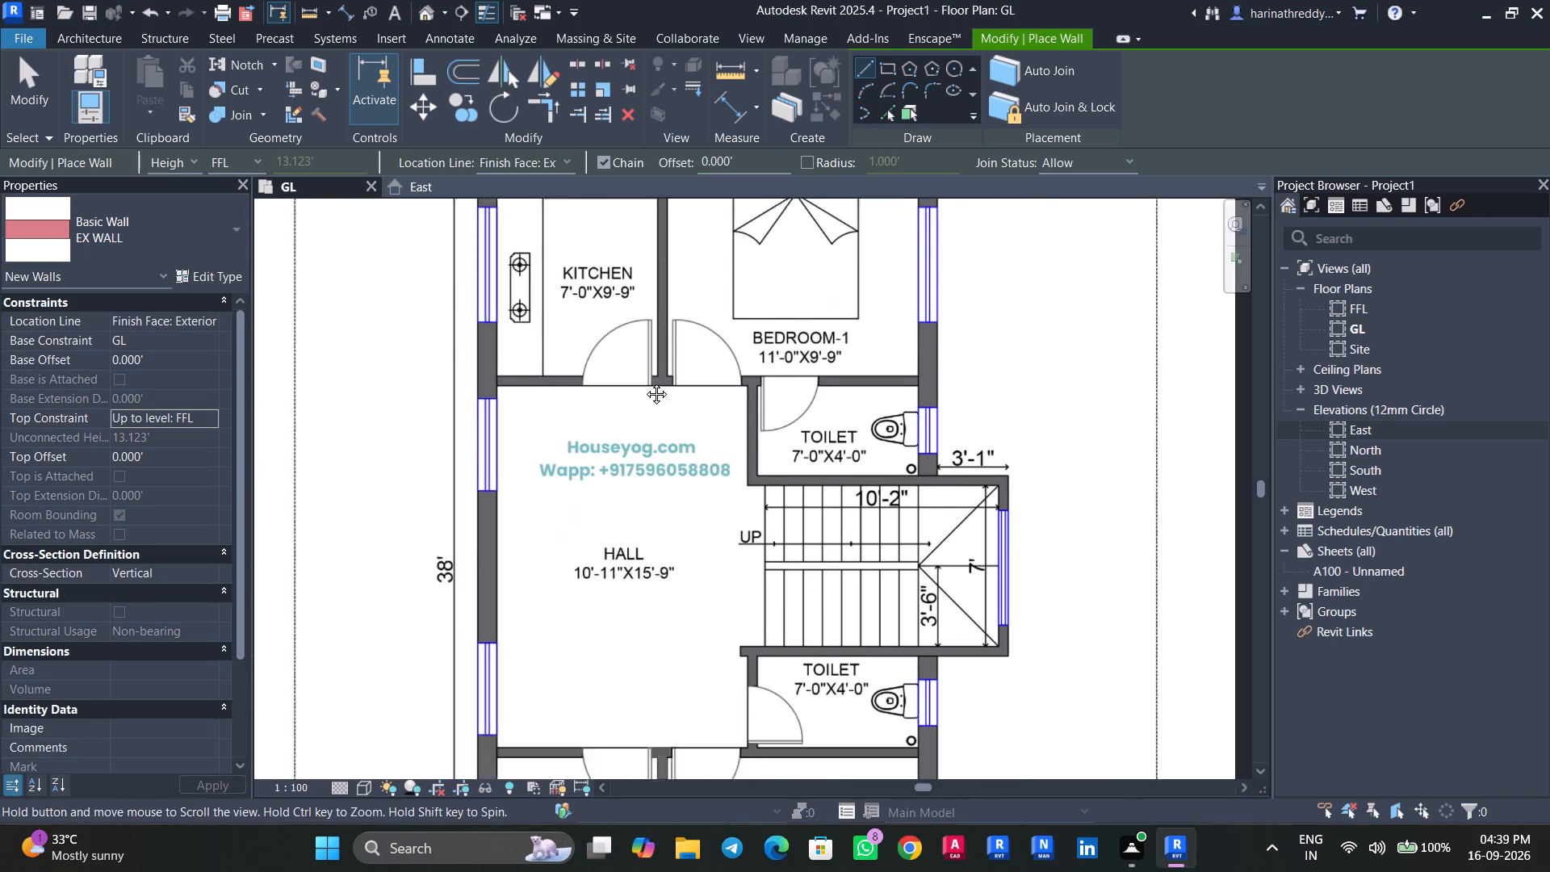
pyautogui.moveTo(644, 382); pyautogui.dragTo(703, 178, button='middle')
pyautogui.scroll(1, 703, 178)
pyautogui.scroll(4, 555, 671)
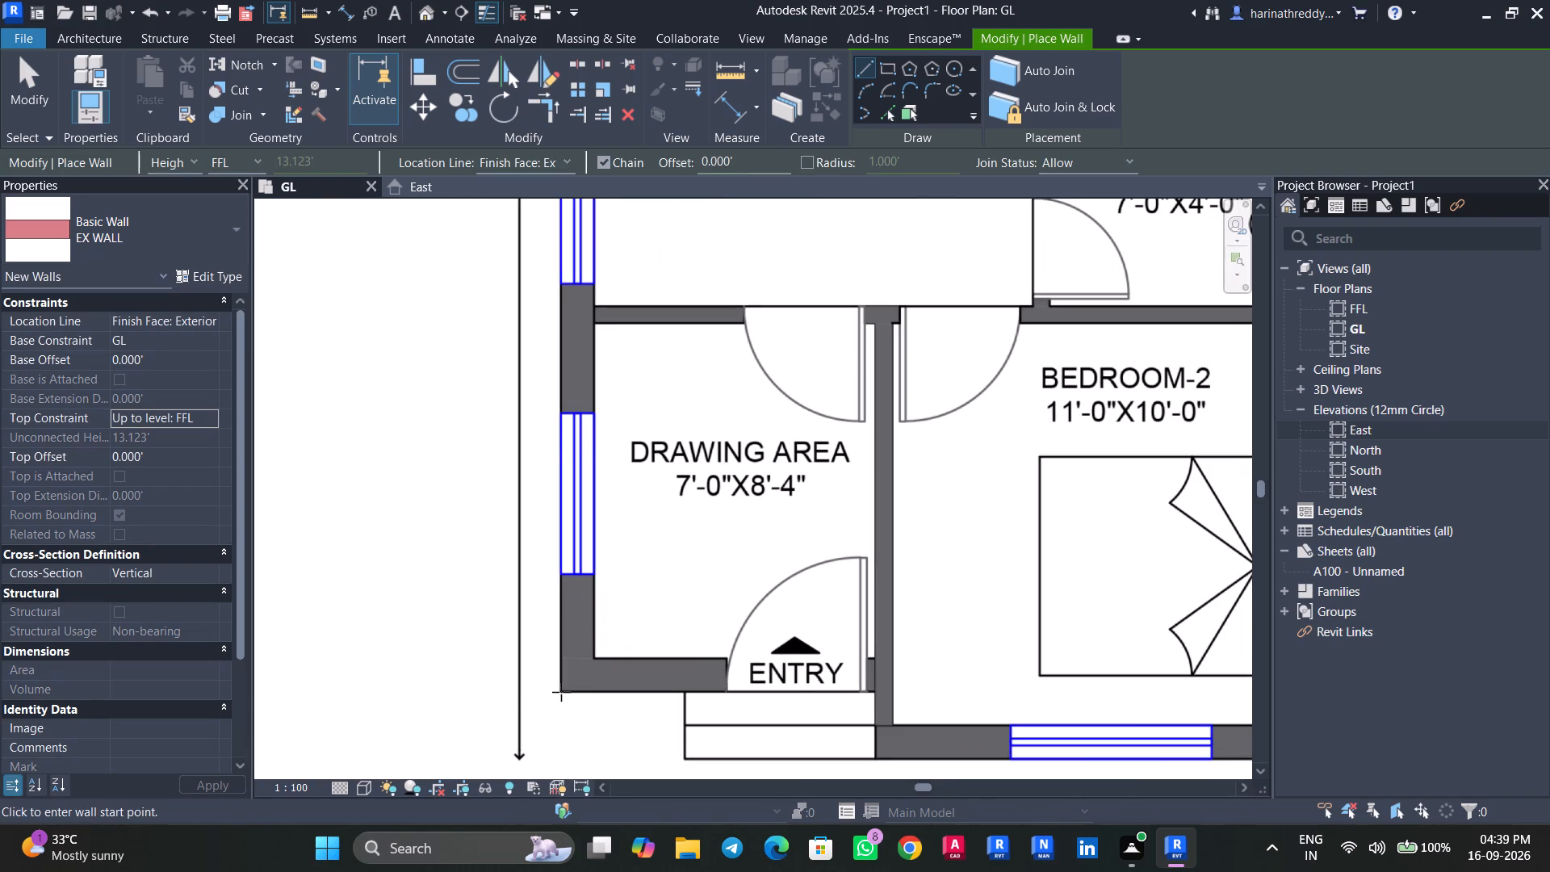
pyautogui.click(561, 692)
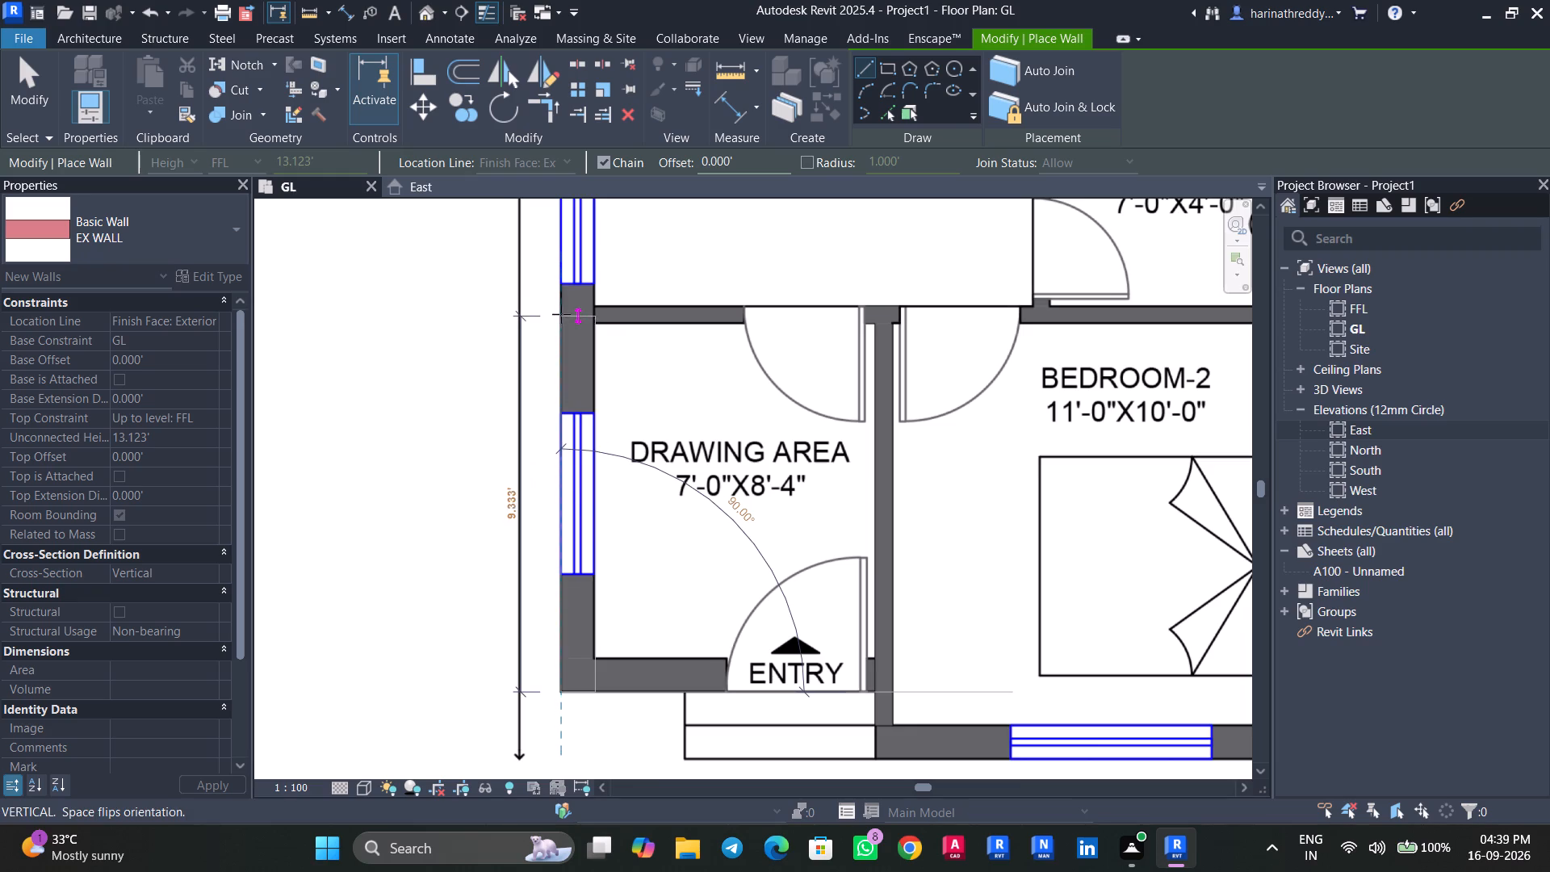
pyautogui.moveTo(561, 313); pyautogui.dragTo(623, 686, button='middle')
pyautogui.moveTo(621, 316); pyautogui.dragTo(614, 715, button='middle')
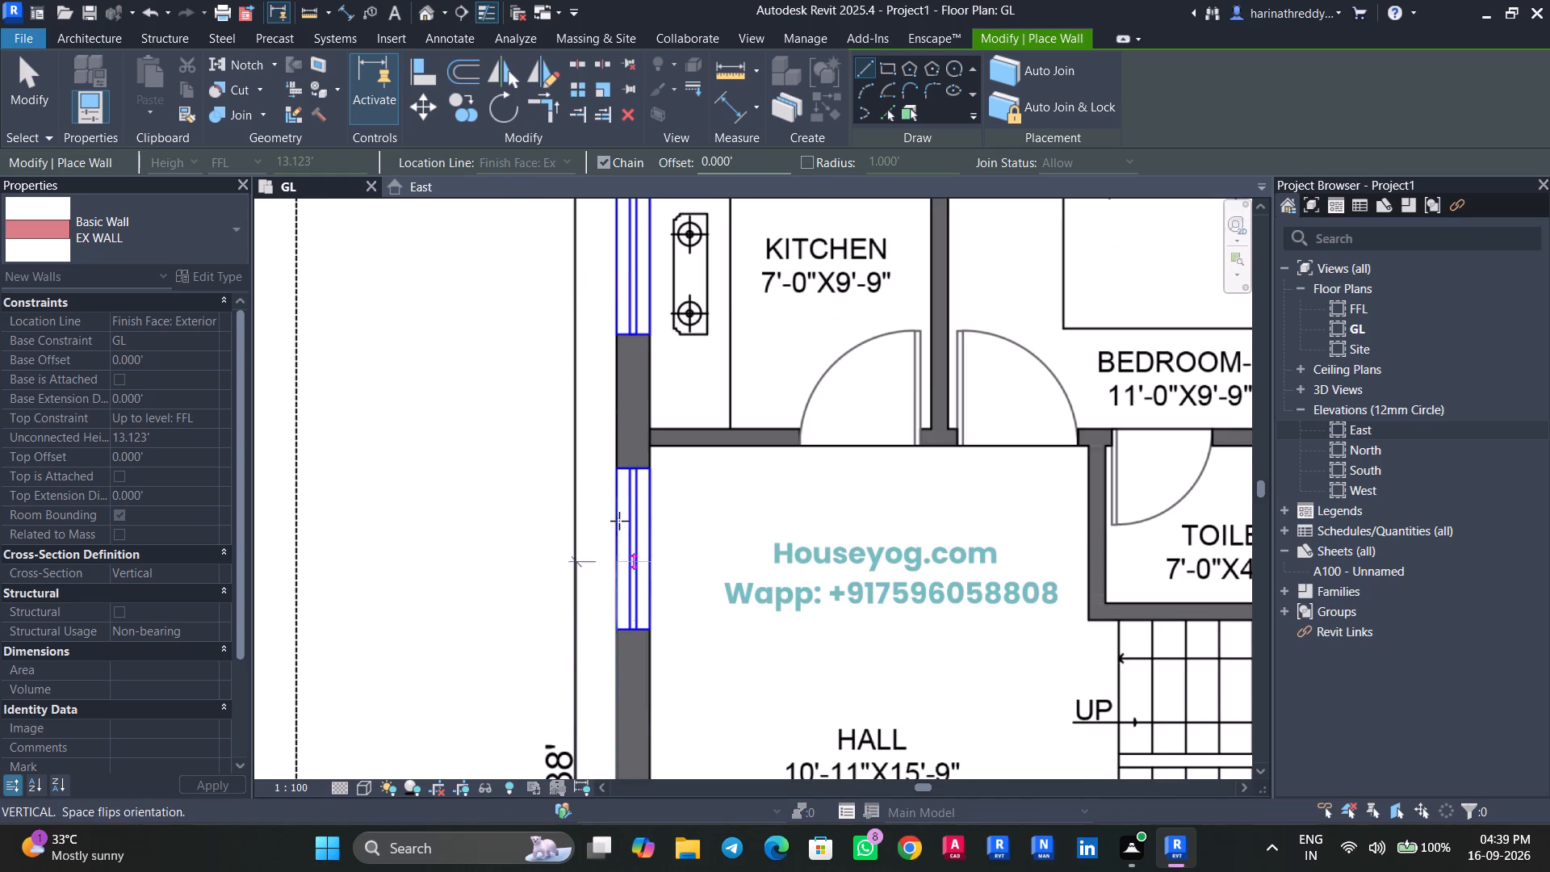
pyautogui.moveTo(608, 331); pyautogui.dragTo(626, 705, button='middle')
pyautogui.scroll(3, 630, 409)
pyautogui.scroll(-1, 630, 409)
pyautogui.scroll(5, 630, 409)
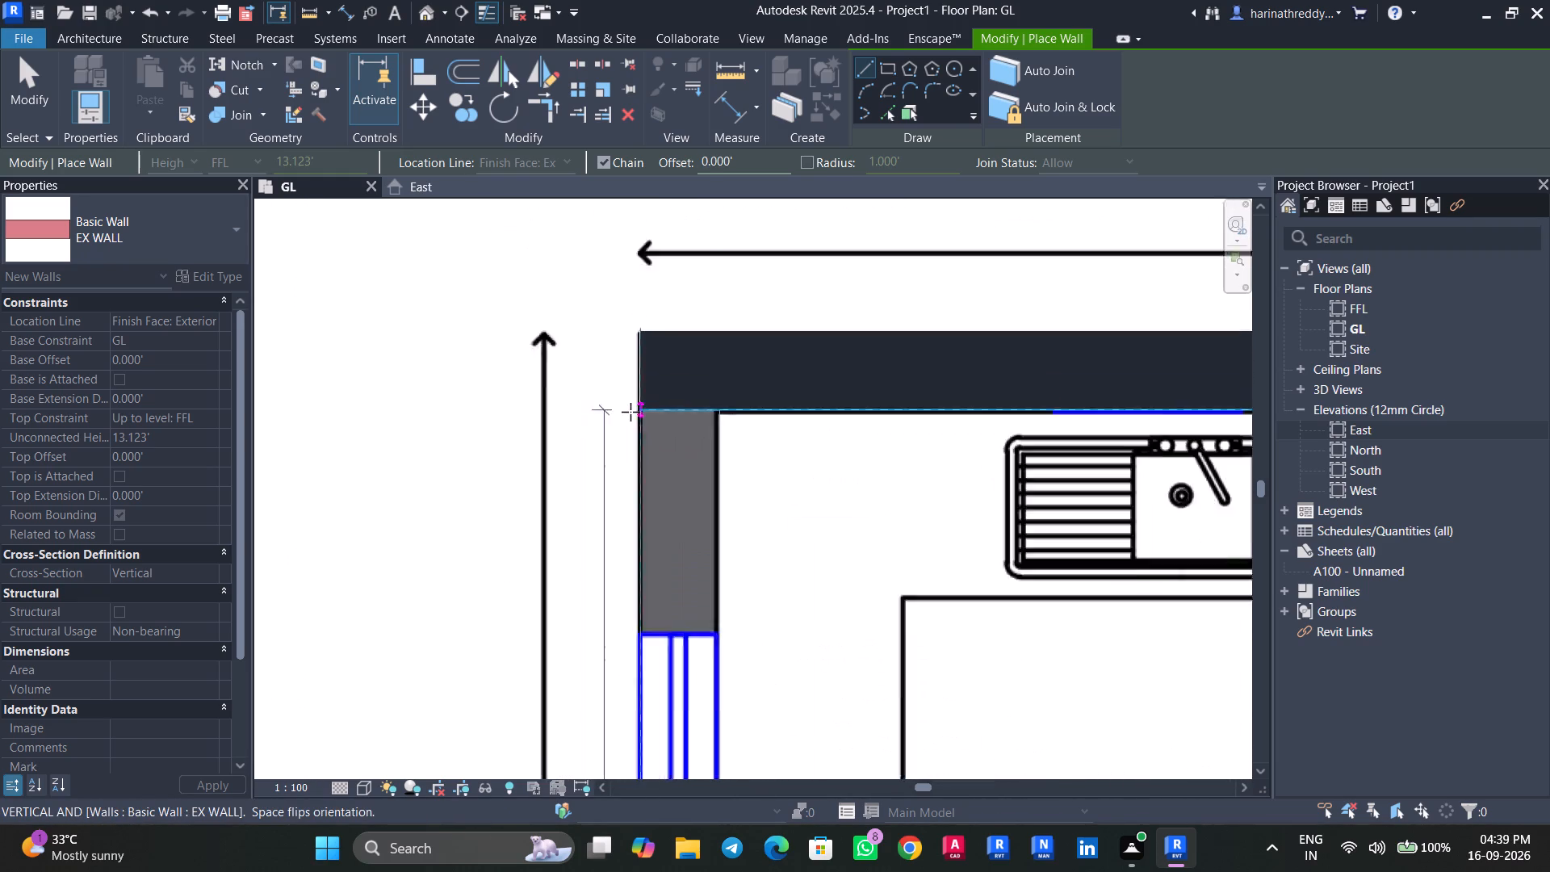
pyautogui.scroll(7, 630, 412)
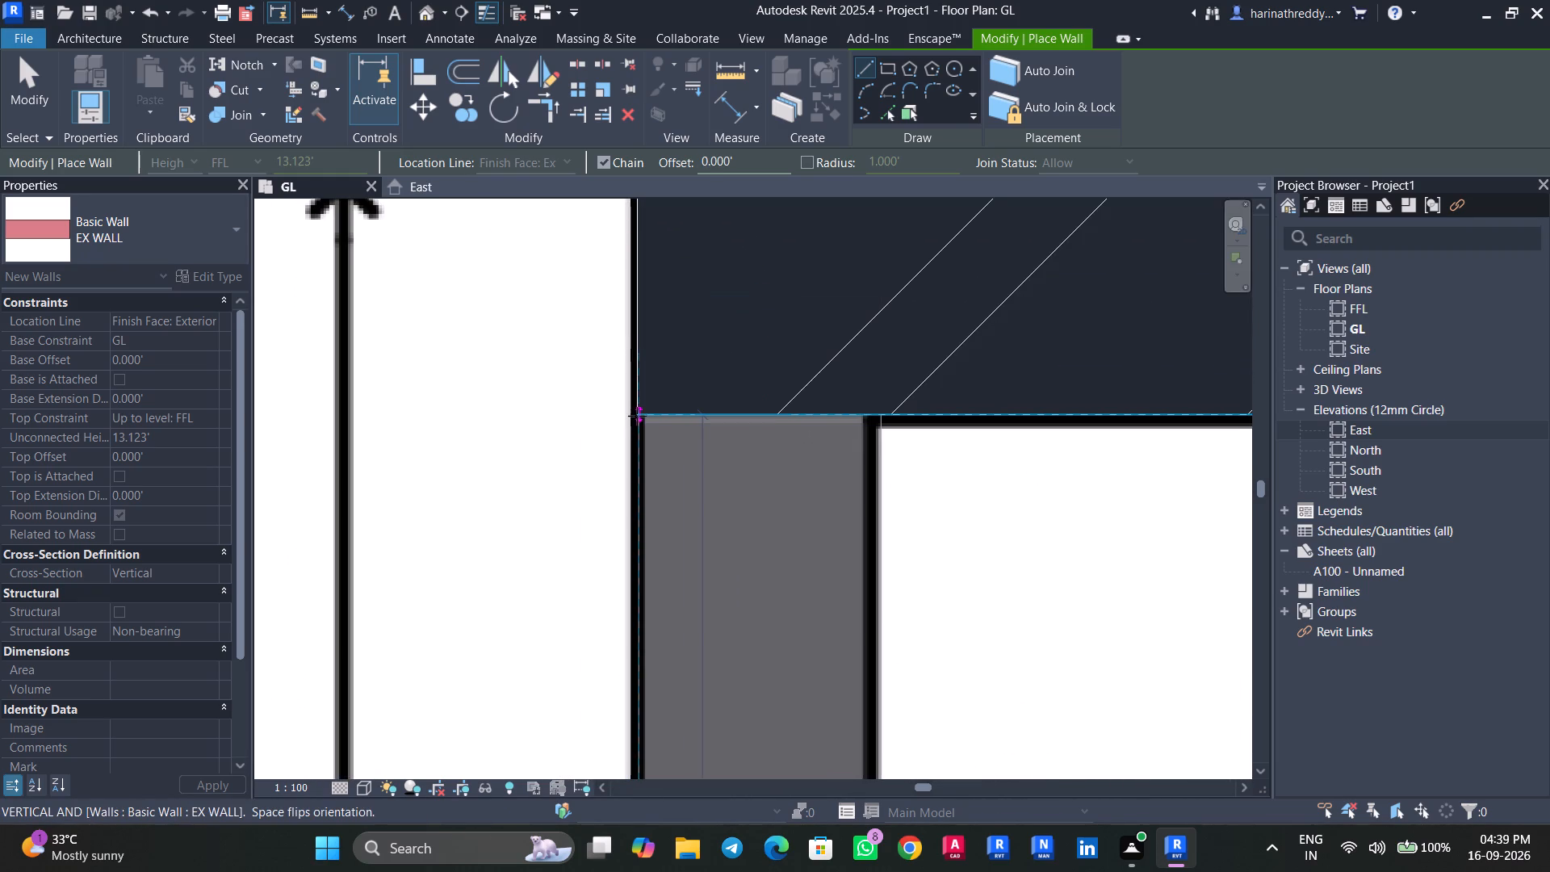
pyautogui.click(638, 414)
pyautogui.press('Escape')
pyautogui.press('Escape')
pyautogui.press('Escape')
pyautogui.press('Escape')
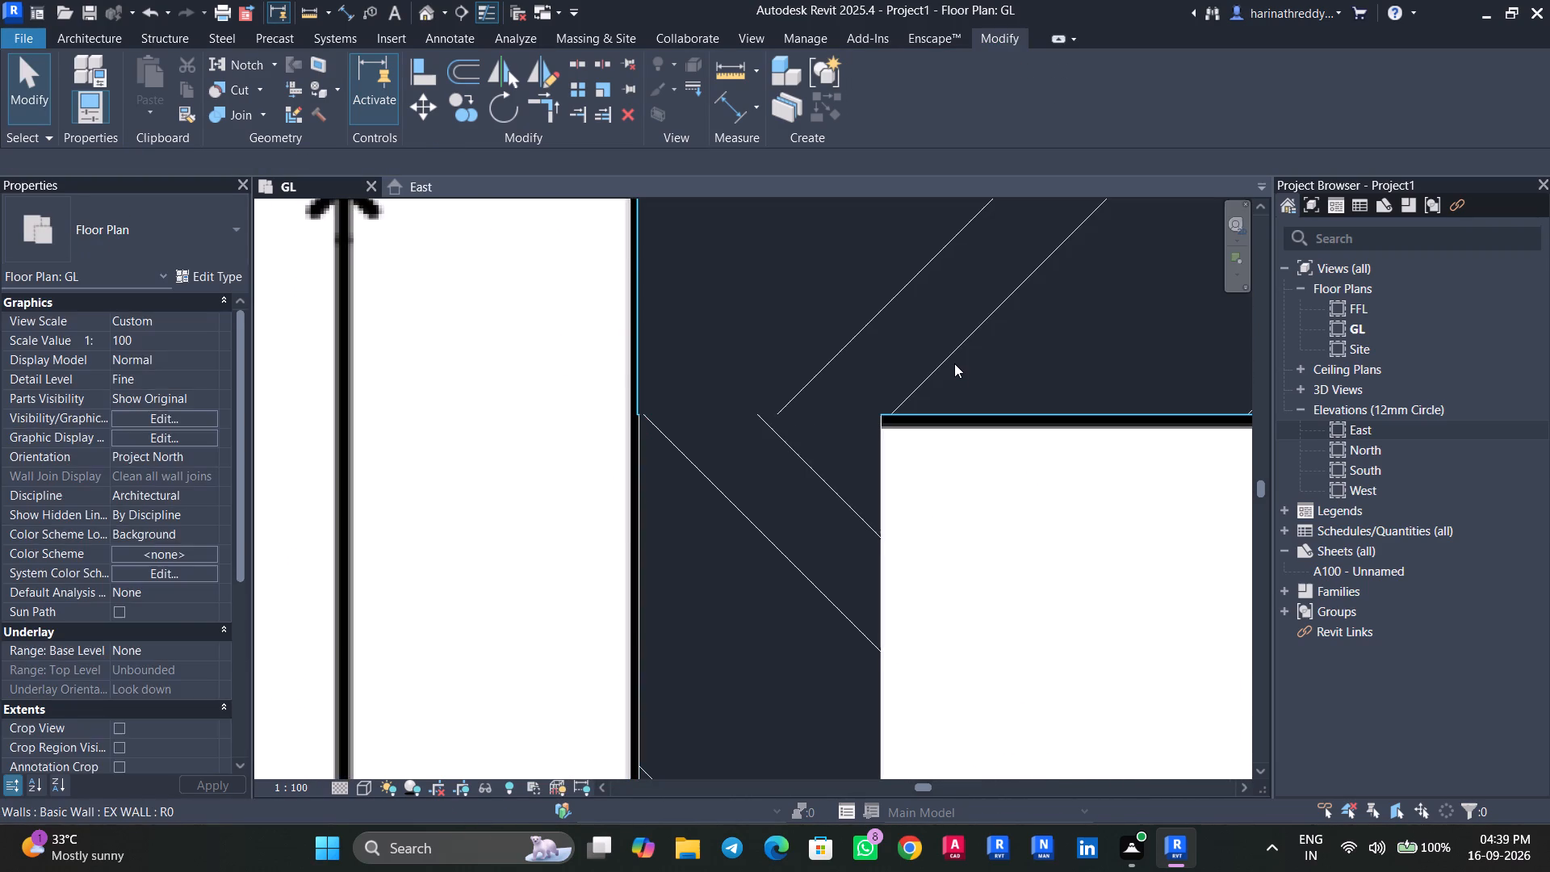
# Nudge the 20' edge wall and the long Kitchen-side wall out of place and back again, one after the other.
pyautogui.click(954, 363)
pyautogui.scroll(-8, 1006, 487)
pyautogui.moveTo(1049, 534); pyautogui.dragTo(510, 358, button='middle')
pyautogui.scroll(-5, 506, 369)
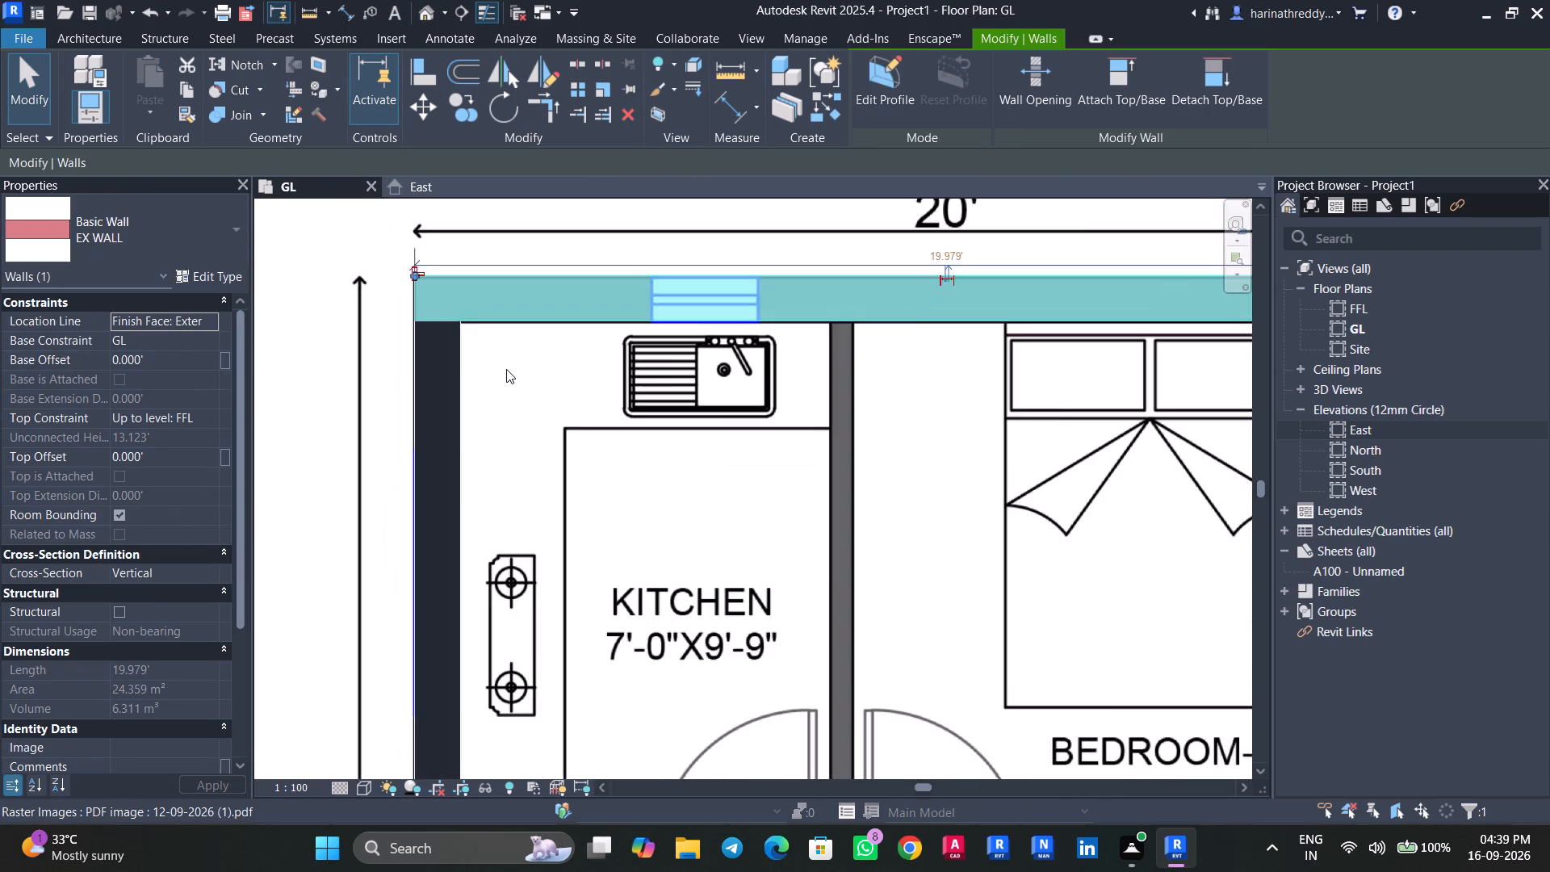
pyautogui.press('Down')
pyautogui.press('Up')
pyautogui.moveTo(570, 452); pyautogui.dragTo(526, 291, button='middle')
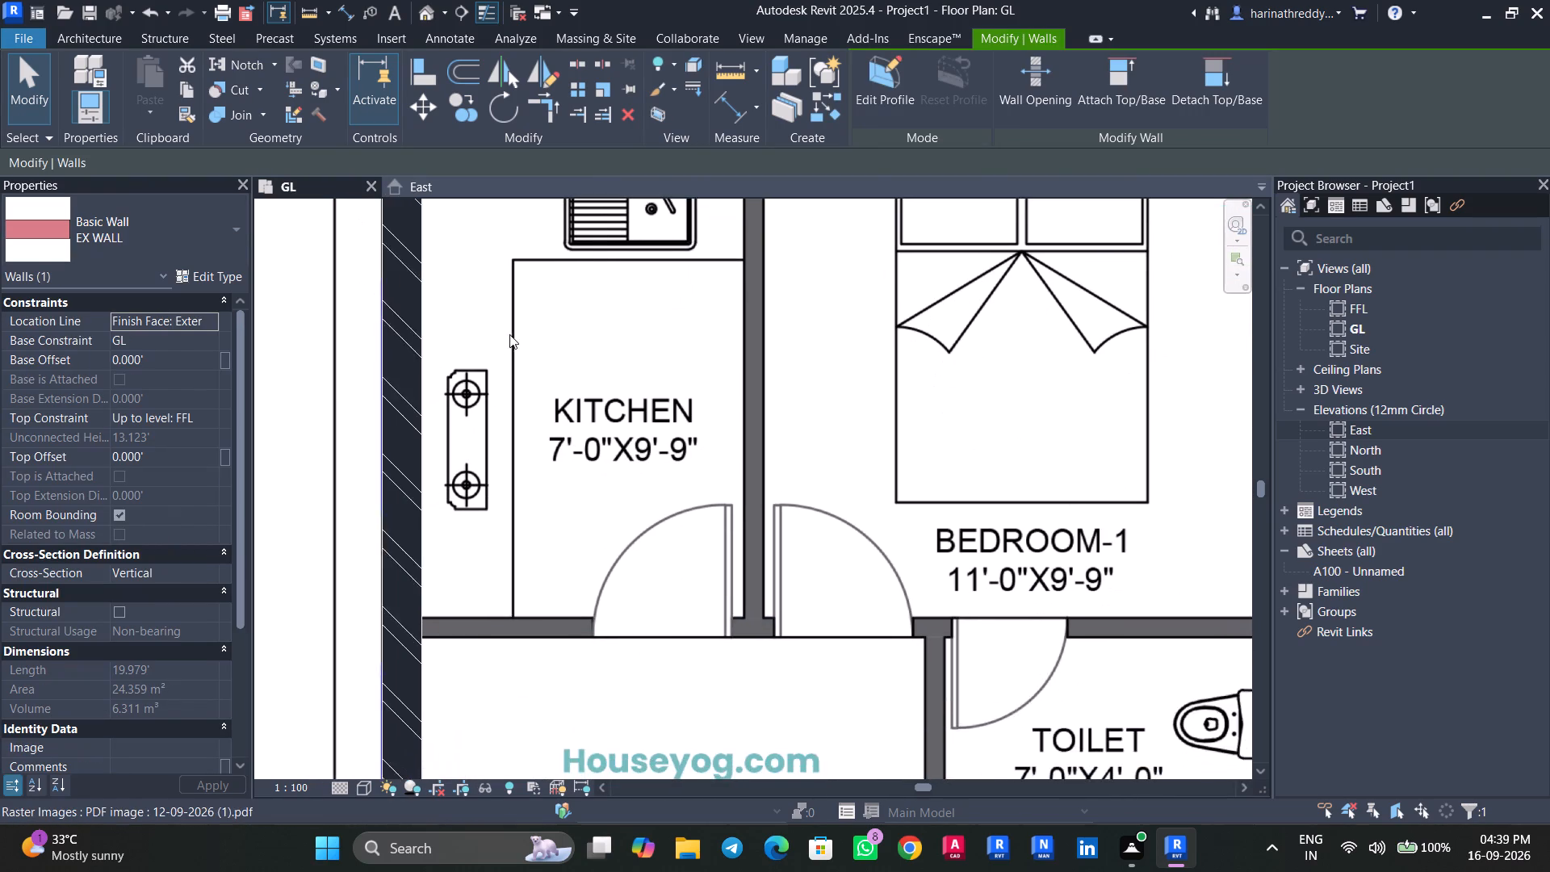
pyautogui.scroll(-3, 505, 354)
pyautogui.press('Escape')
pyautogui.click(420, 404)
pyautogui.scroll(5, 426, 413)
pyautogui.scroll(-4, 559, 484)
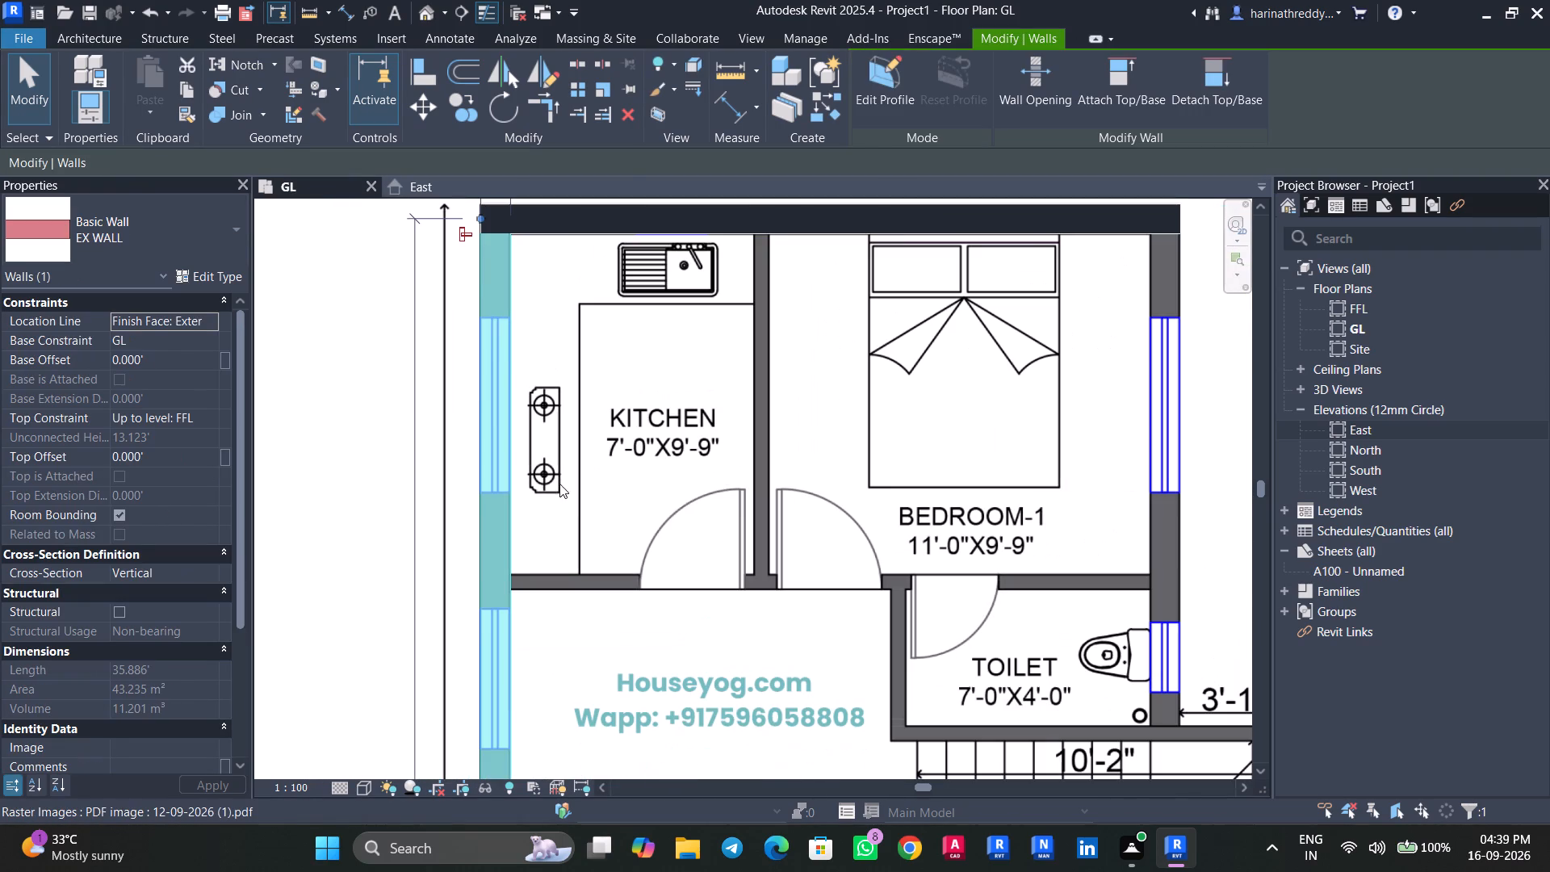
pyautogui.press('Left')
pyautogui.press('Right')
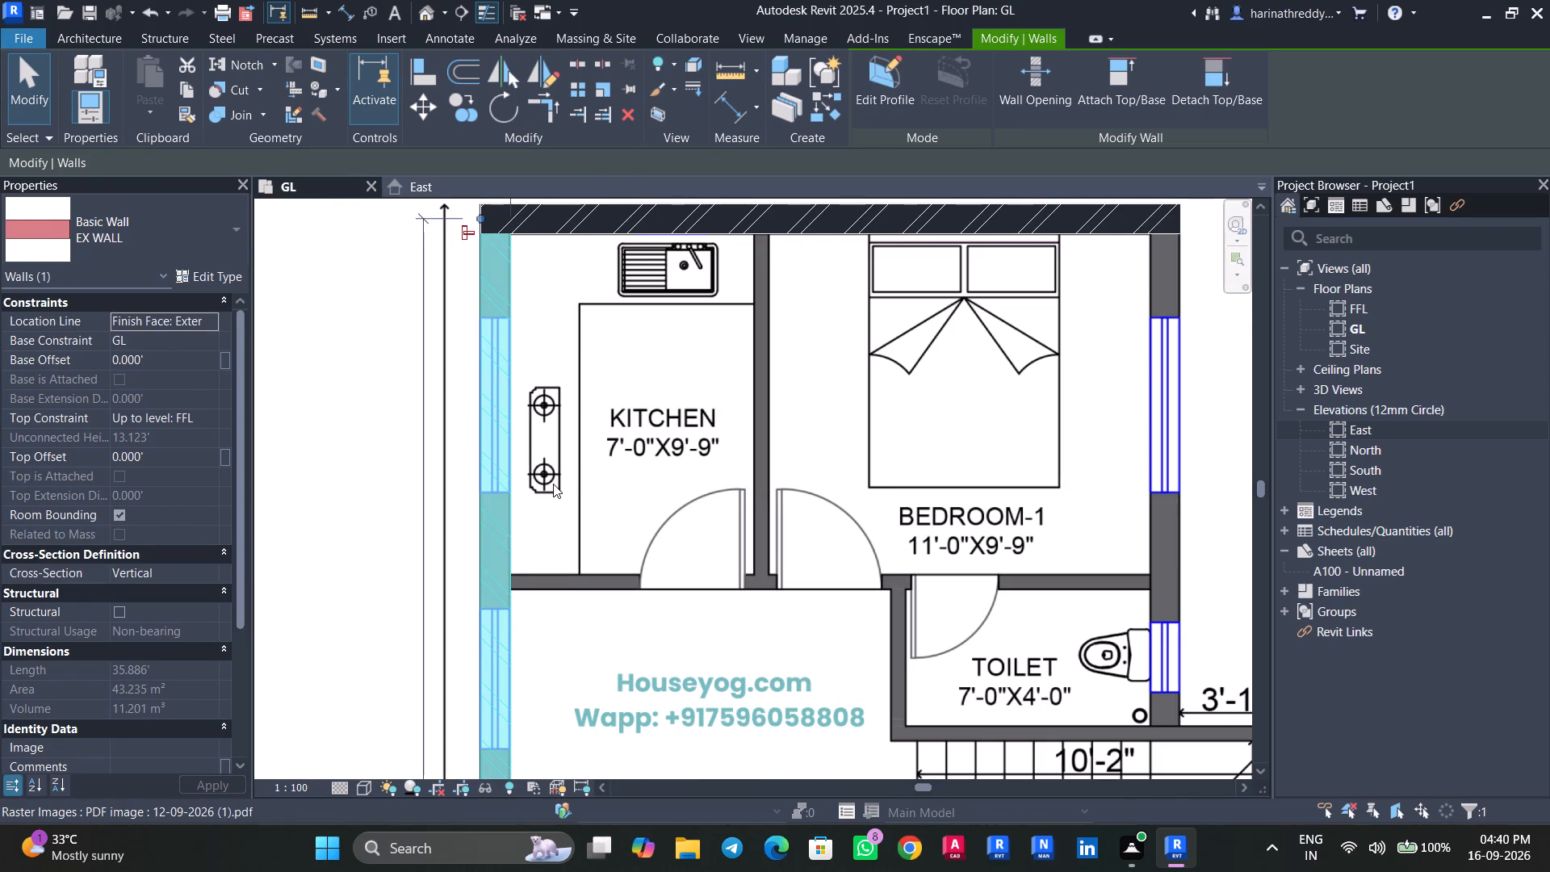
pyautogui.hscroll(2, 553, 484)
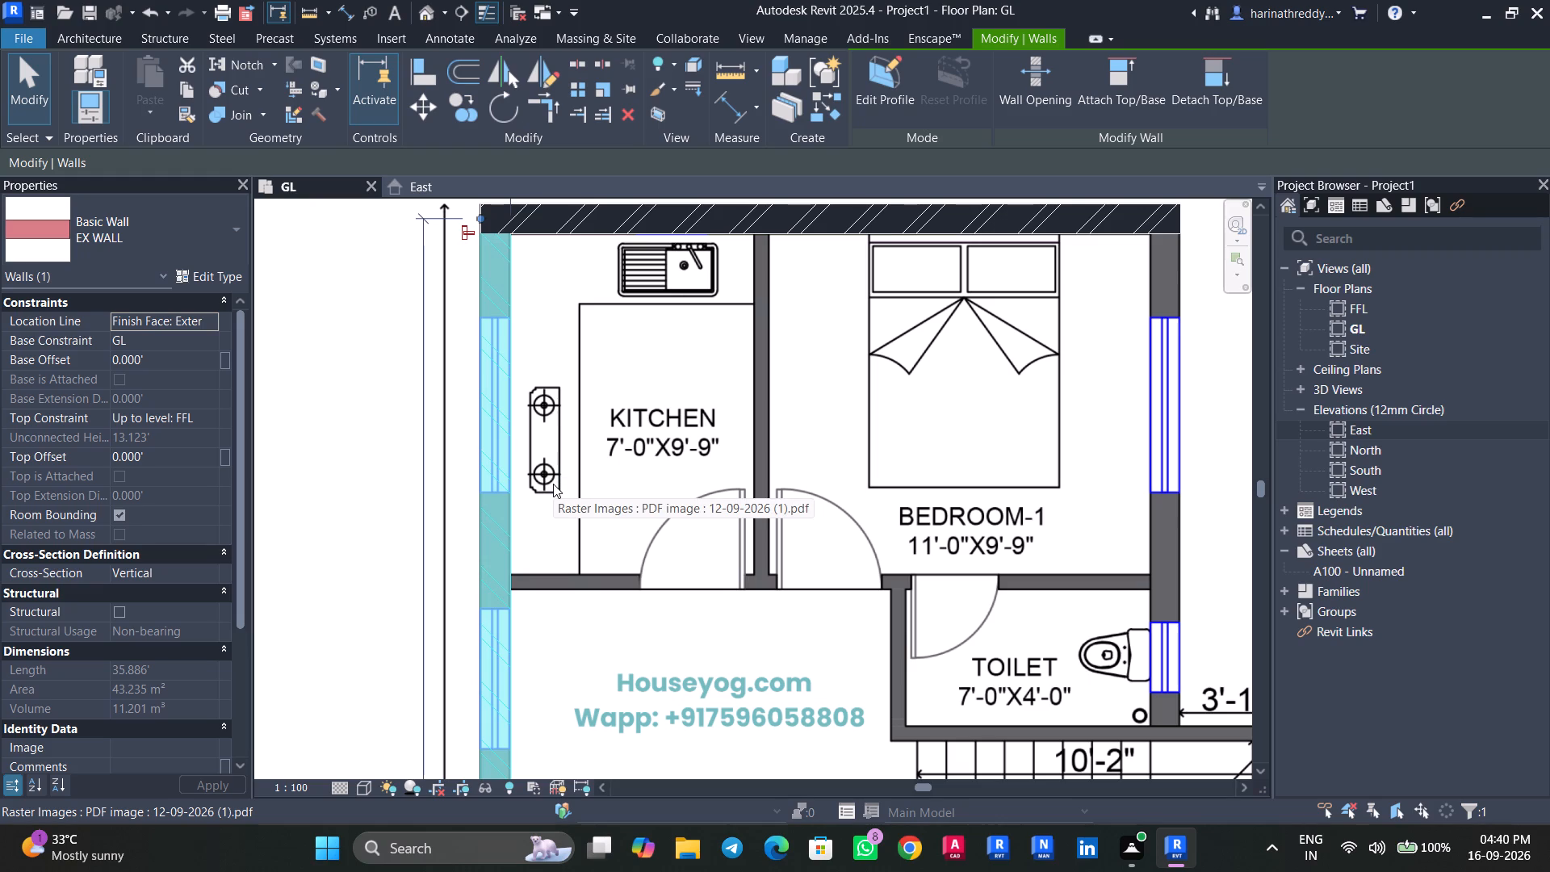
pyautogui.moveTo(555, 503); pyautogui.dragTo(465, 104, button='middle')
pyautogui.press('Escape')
# Draw an EX WALL wall about 7 ft long across the Entry, from the long side wall's inner end to the Bedroom-2 partition, flipped inward.
pyautogui.scroll(-7, 551, 438)
pyautogui.moveTo(572, 523); pyautogui.dragTo(588, 387, button='middle')
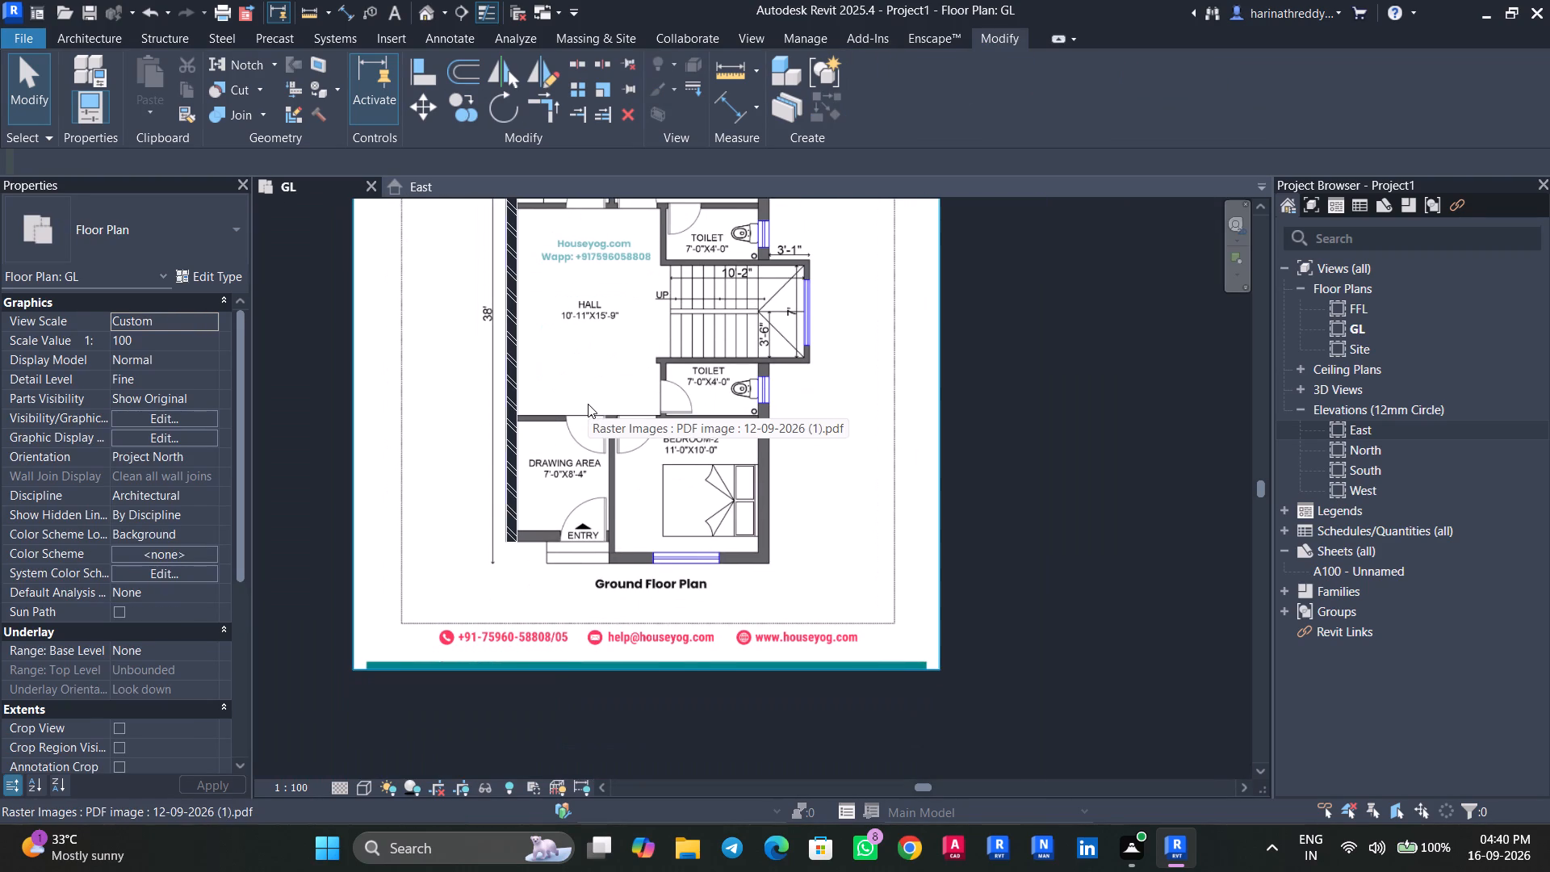
pyautogui.write('WA')
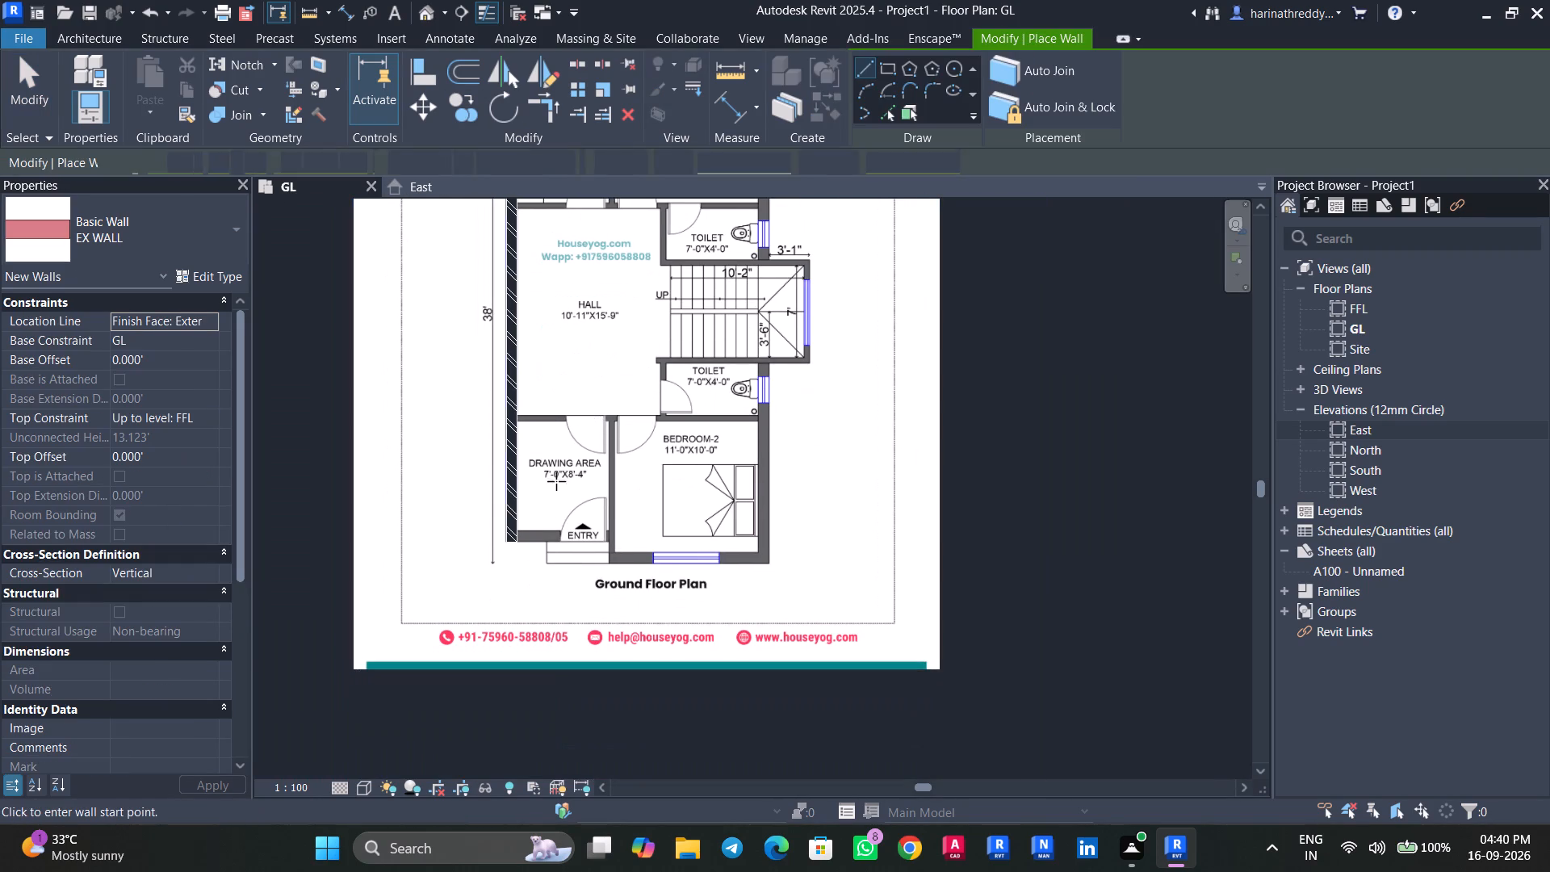
pyautogui.scroll(13, 545, 527)
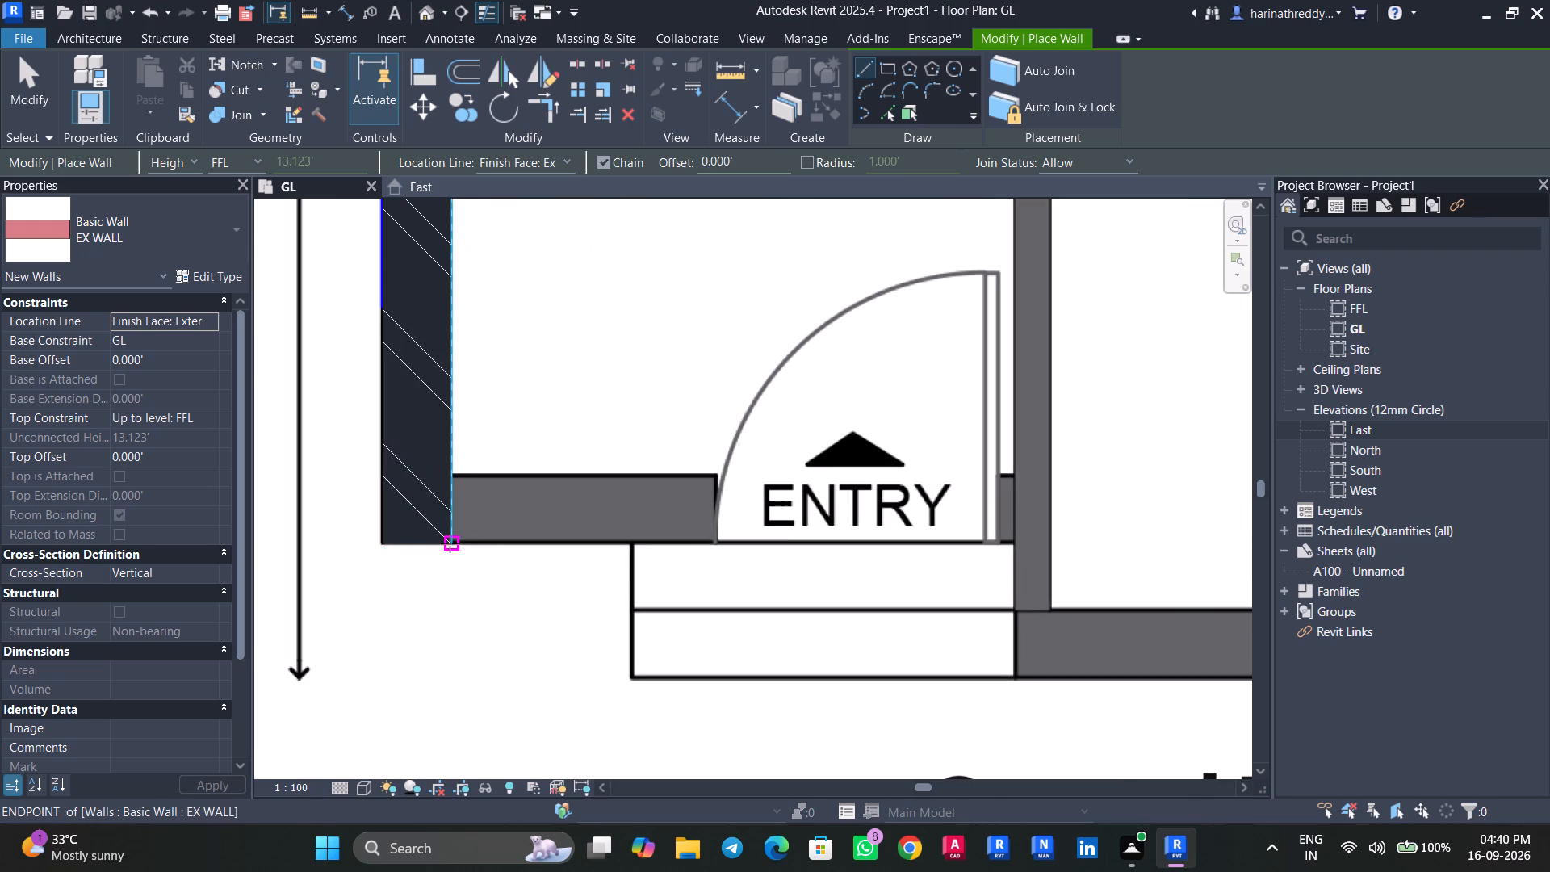
pyautogui.click(450, 543)
pyautogui.press('space')
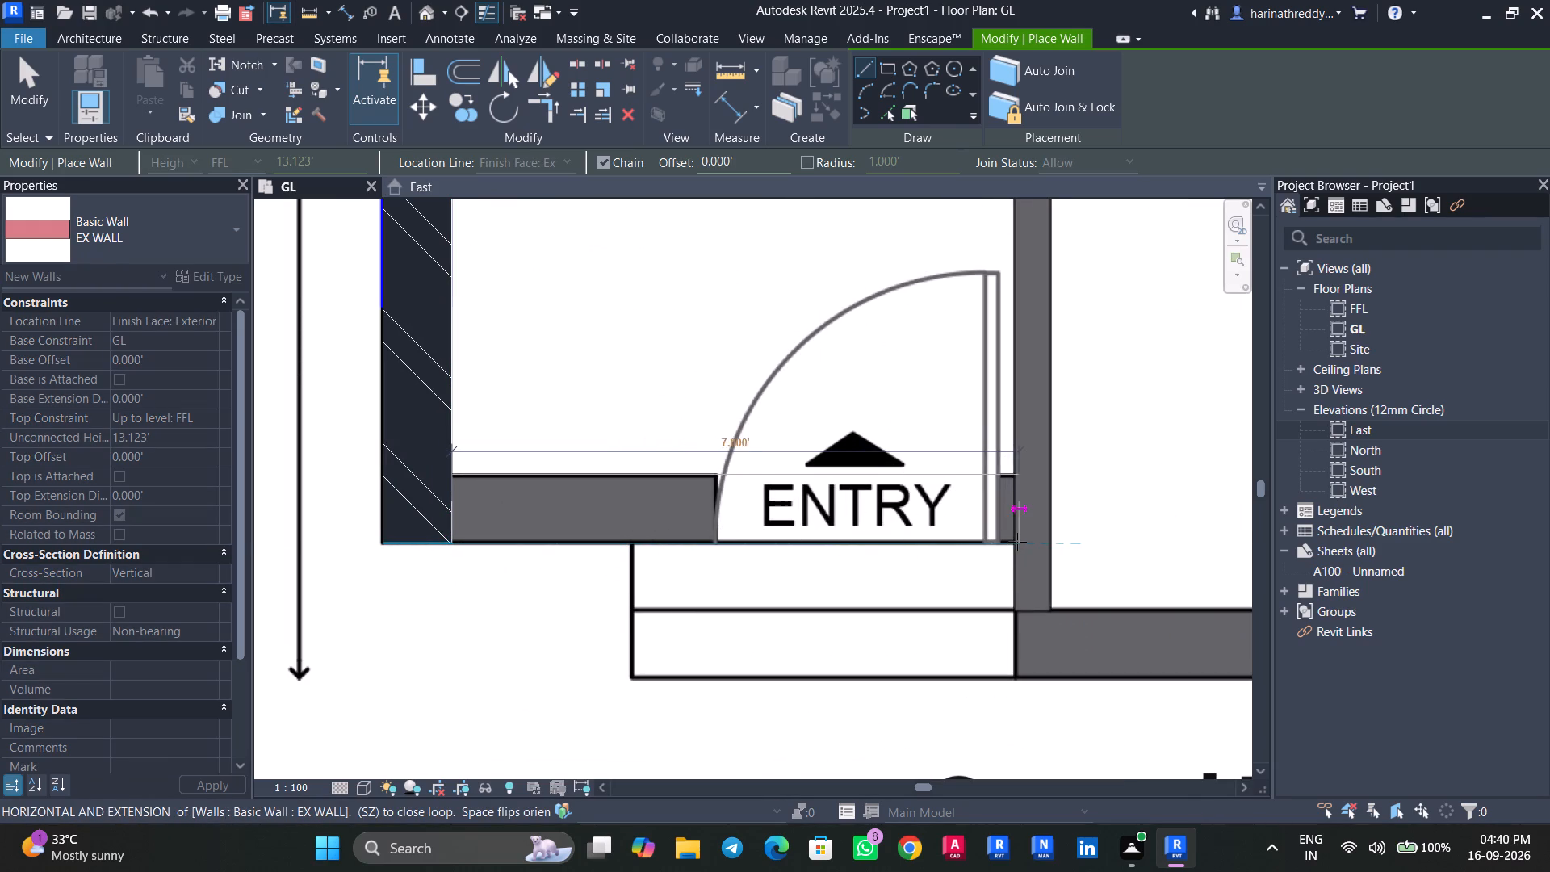
pyautogui.scroll(4, 1017, 542)
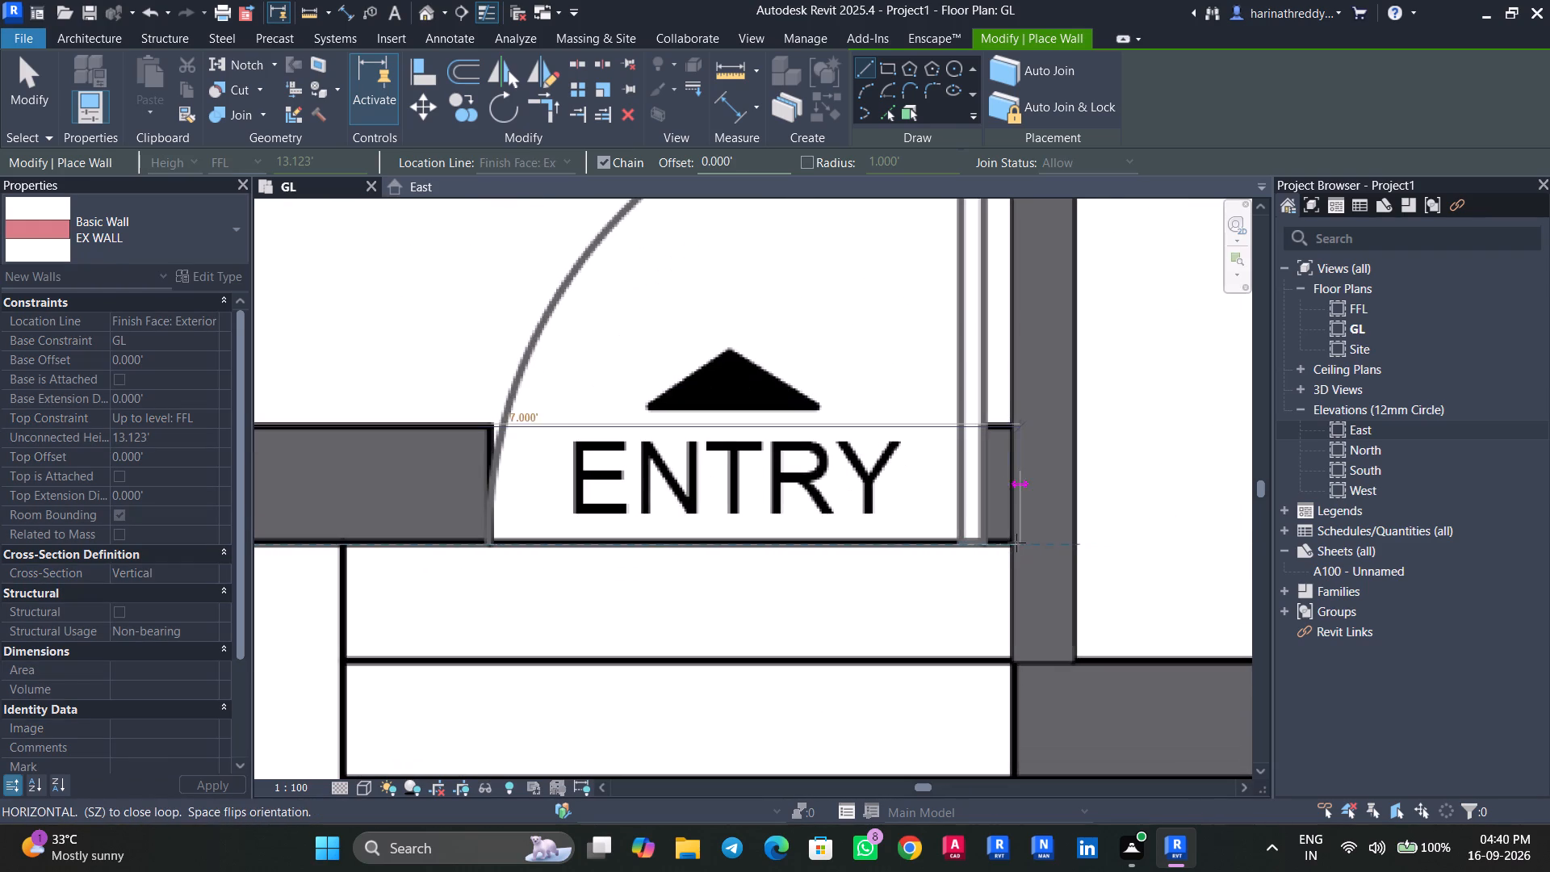
pyautogui.scroll(9, 1016, 543)
pyautogui.click(1004, 544)
pyautogui.scroll(-2, 925, 586)
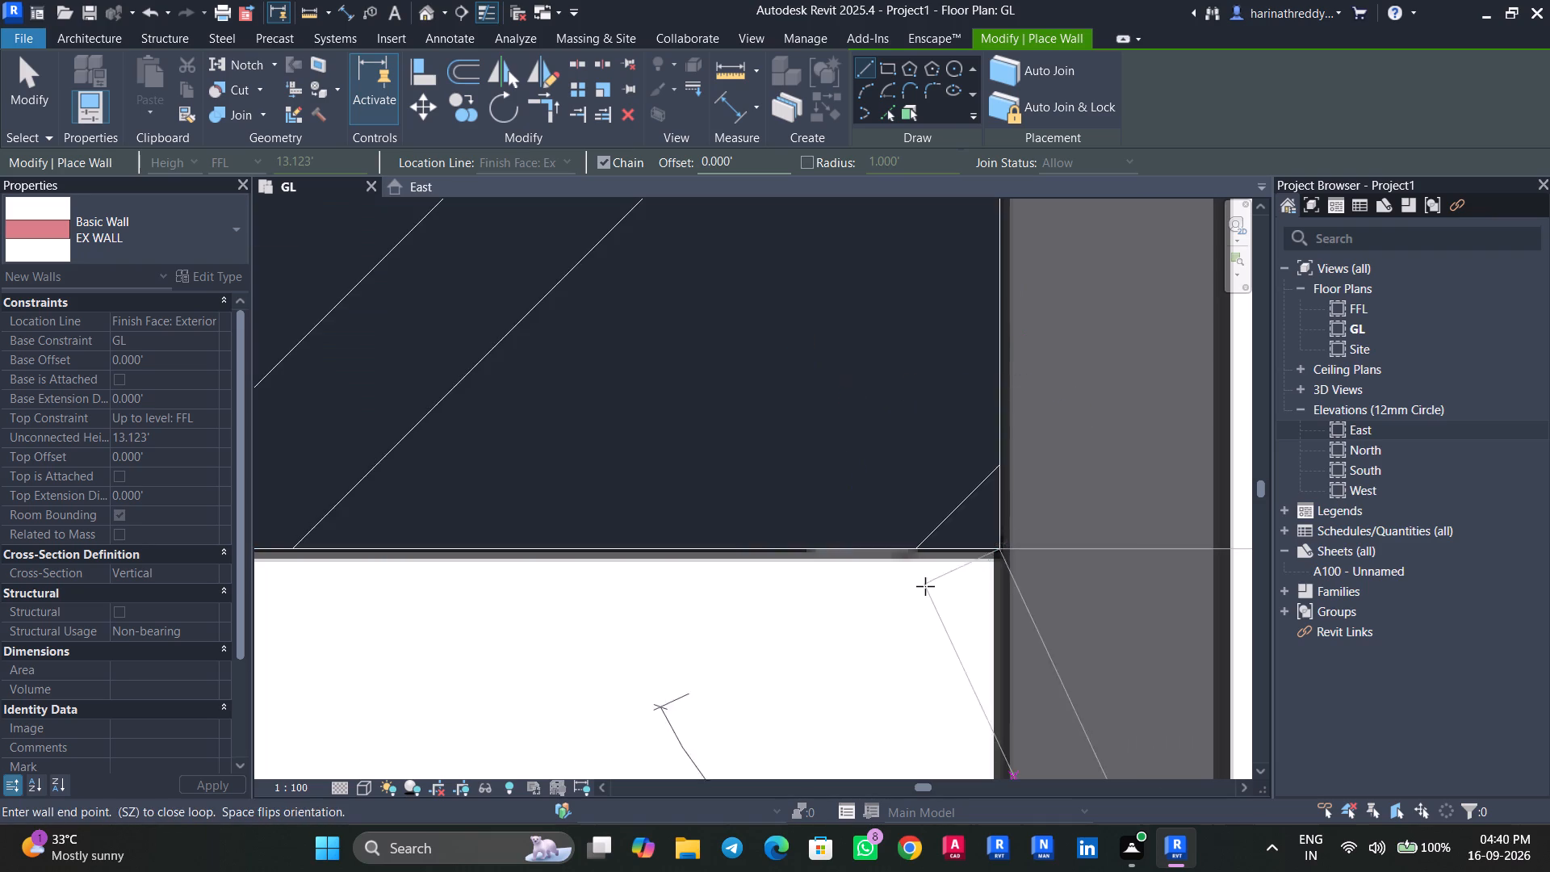
pyautogui.scroll(-10, 925, 586)
pyautogui.press('Escape')
# Draw an EX WALL wall about 12.1 ft long along Bedroom-2's windowed outer edge, from the entry-step corner to the far outer corner, flipped inward.
pyautogui.moveTo(939, 636); pyautogui.dragTo(491, 502, button='middle')
pyautogui.scroll(-8, 664, 595)
pyautogui.scroll(1, 665, 595)
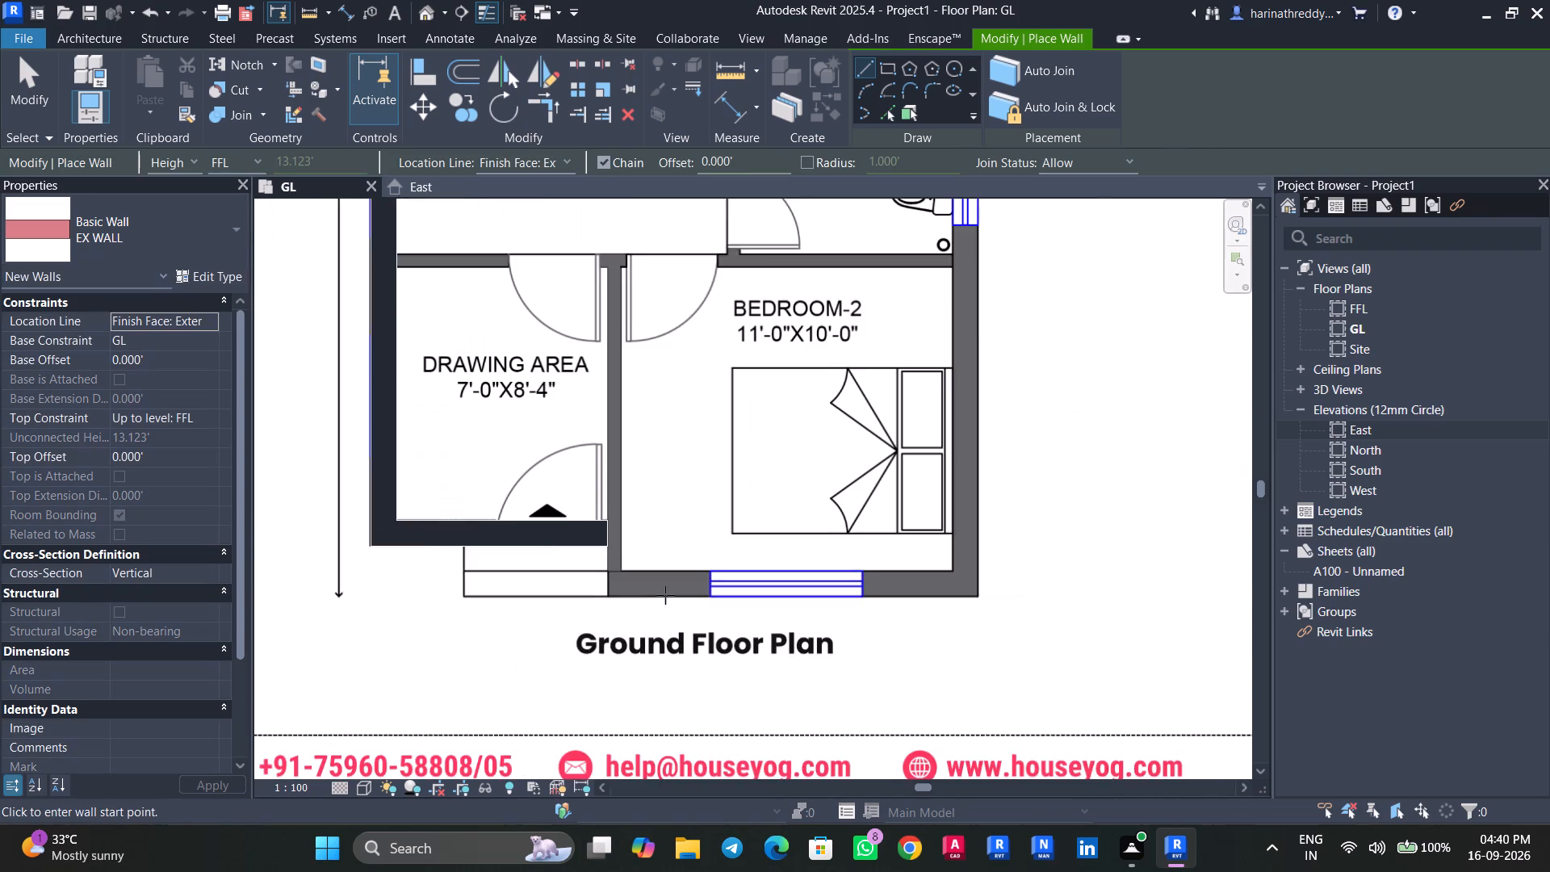
pyautogui.write('WA')
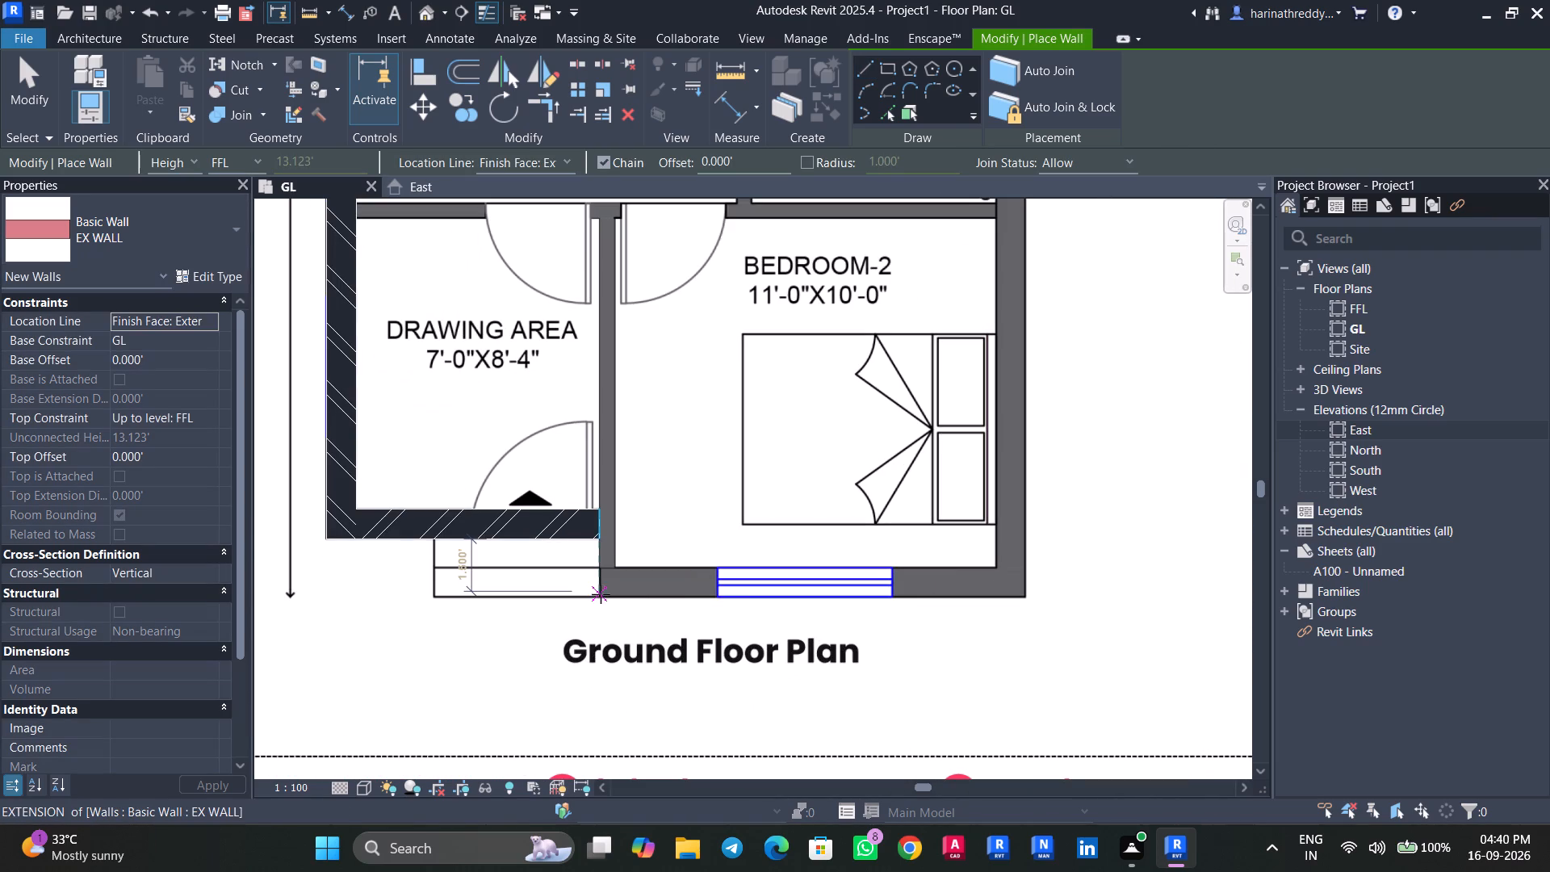
pyautogui.scroll(7, 614, 606)
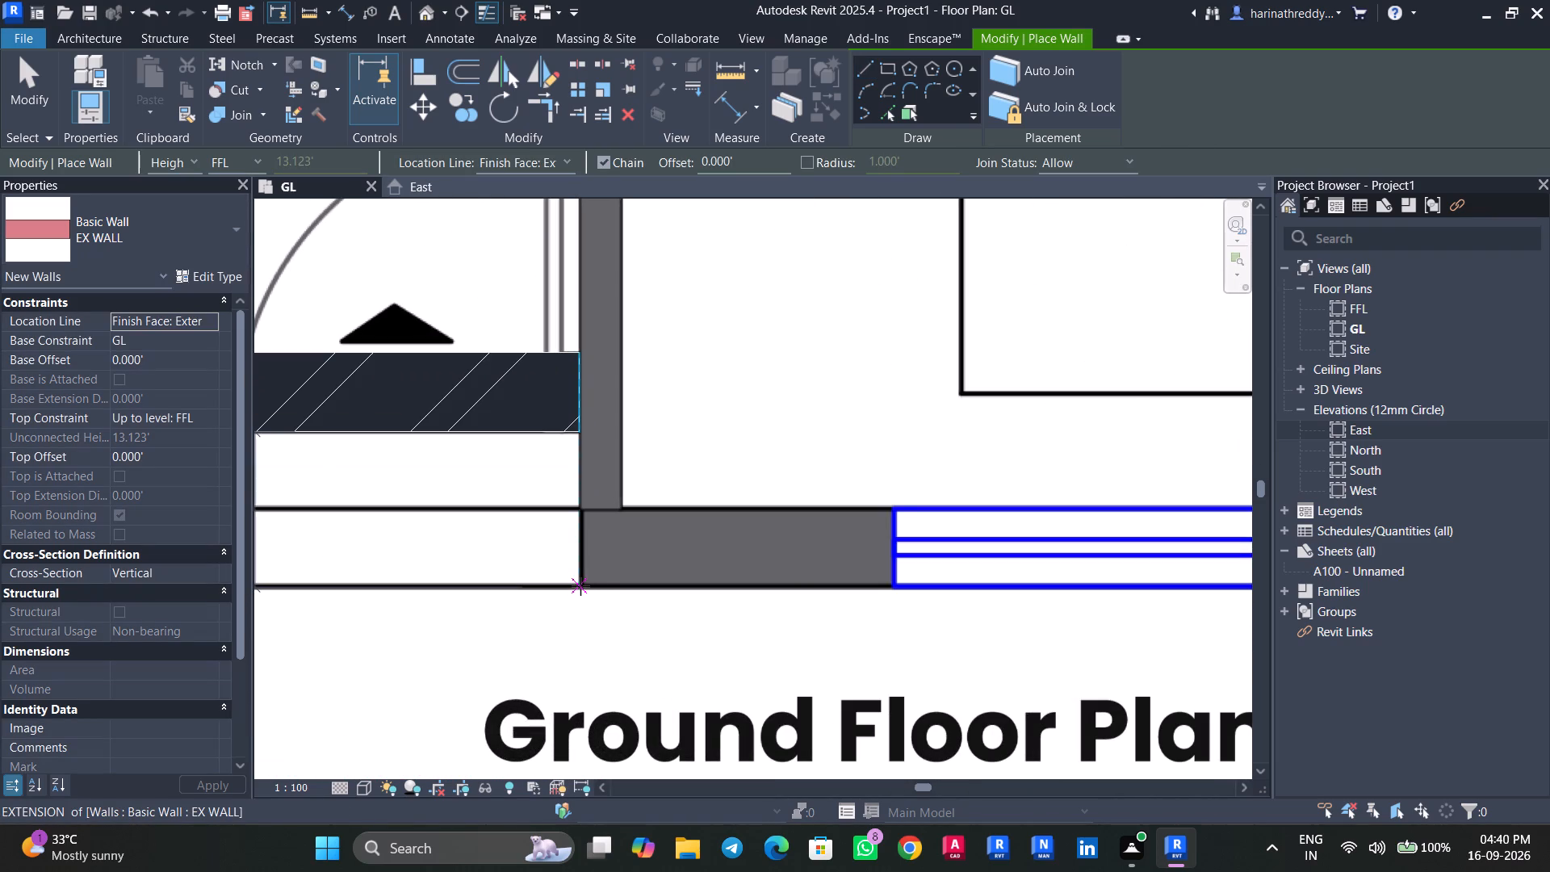
pyautogui.click(580, 586)
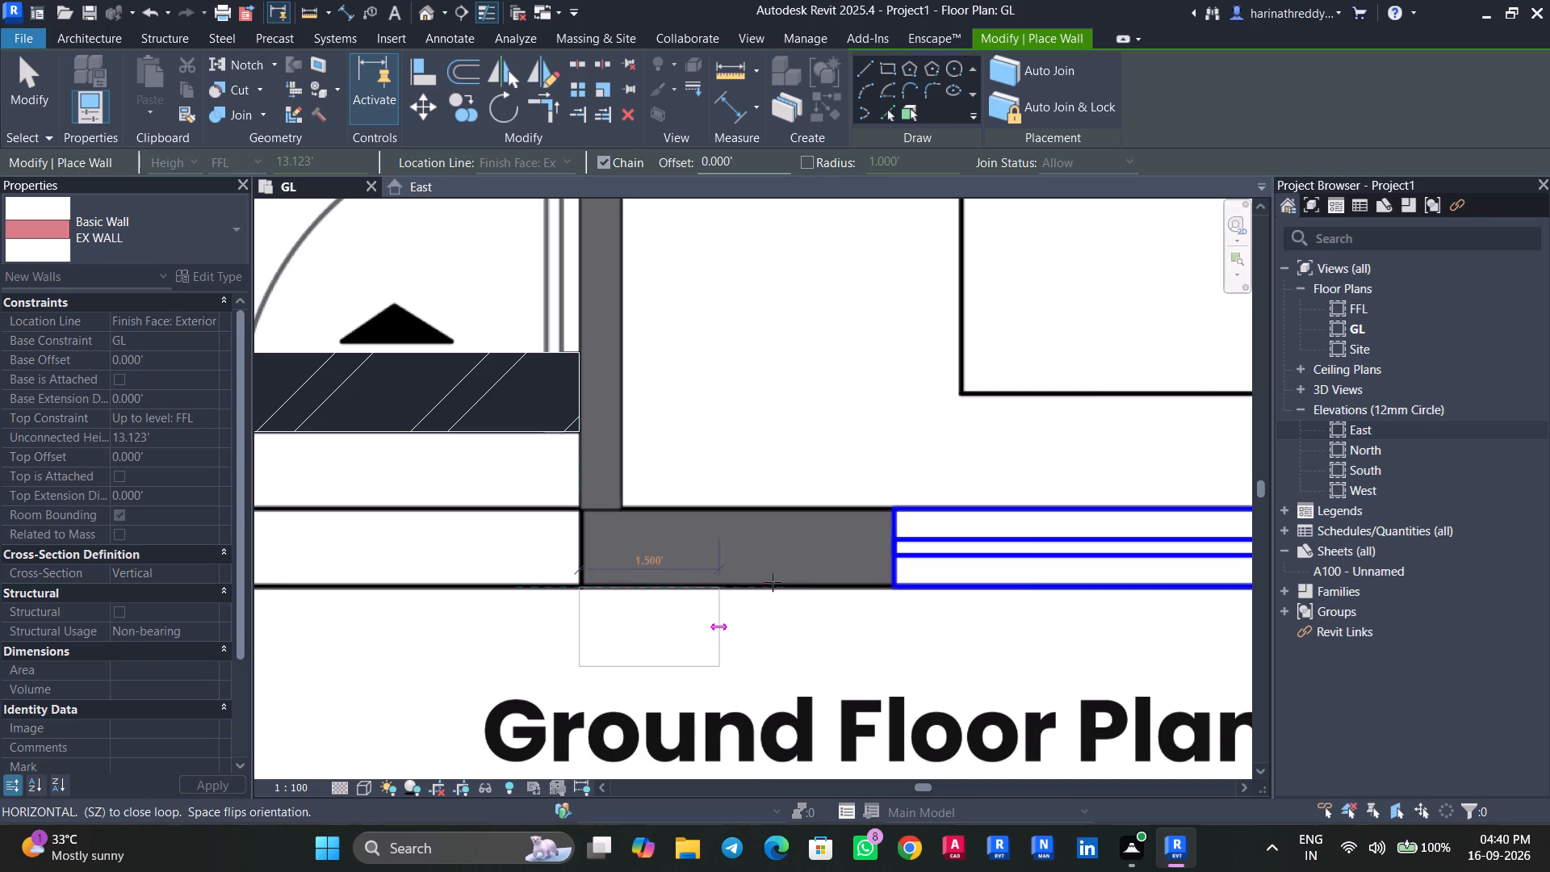
pyautogui.press('space')
pyautogui.moveTo(885, 582); pyautogui.dragTo(426, 576, button='middle')
pyautogui.moveTo(921, 589); pyautogui.dragTo(572, 580, button='middle')
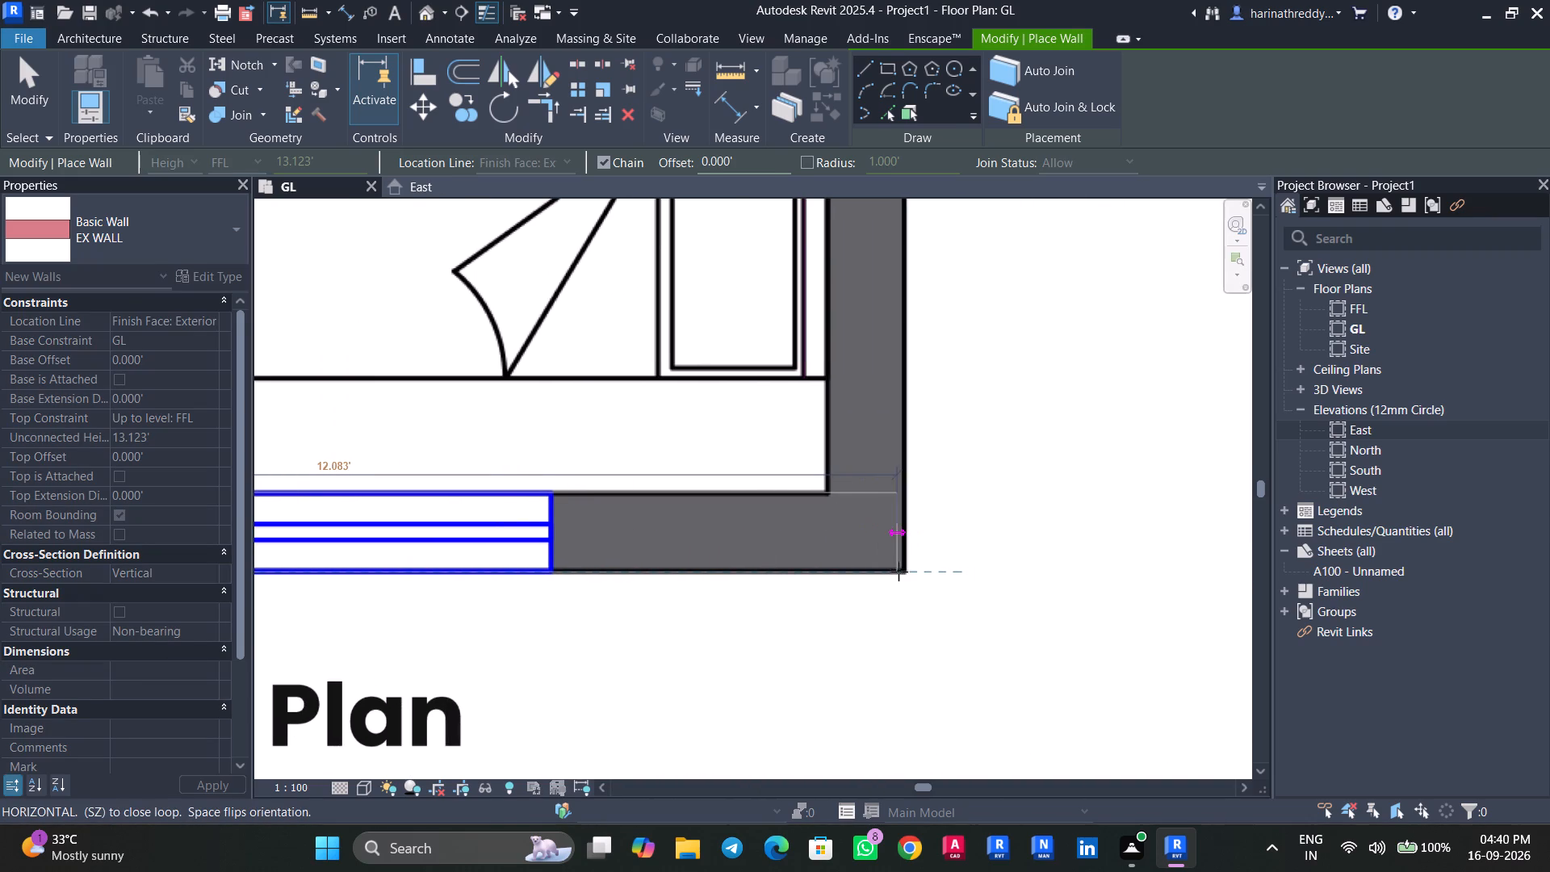
pyautogui.click(903, 572)
pyautogui.press('Escape')
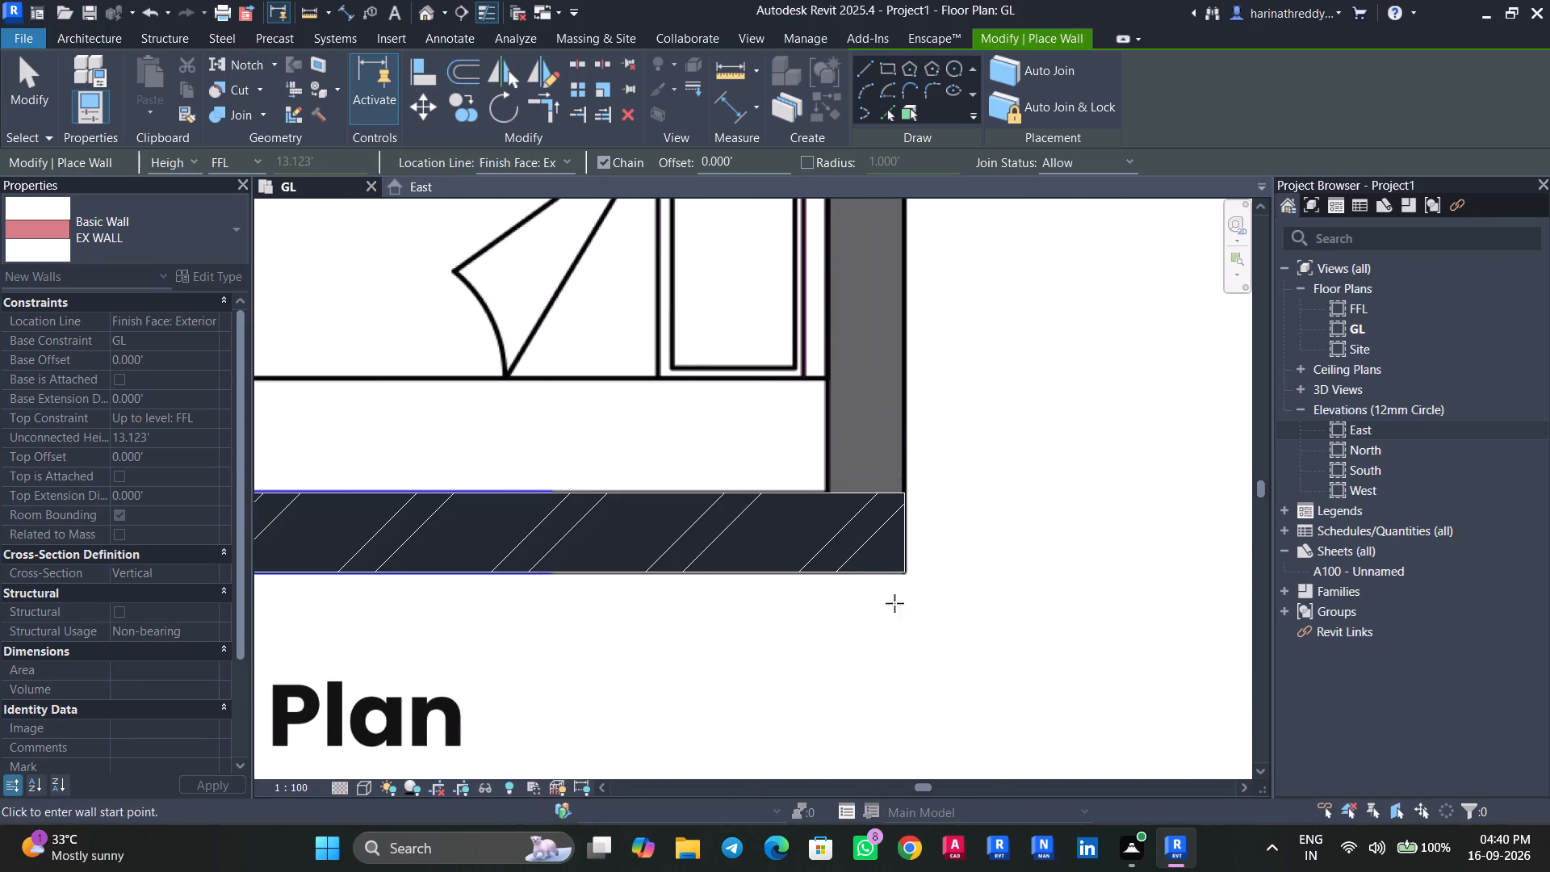
# Draw an EX WALL wall along Bedroom-2's and its adjacent toilet's outer side, from the new wall's end to the staircase wall, flipped inward.
pyautogui.scroll(-7, 941, 591)
pyautogui.moveTo(946, 560); pyautogui.dragTo(886, 685, button='middle')
pyautogui.click(866, 681)
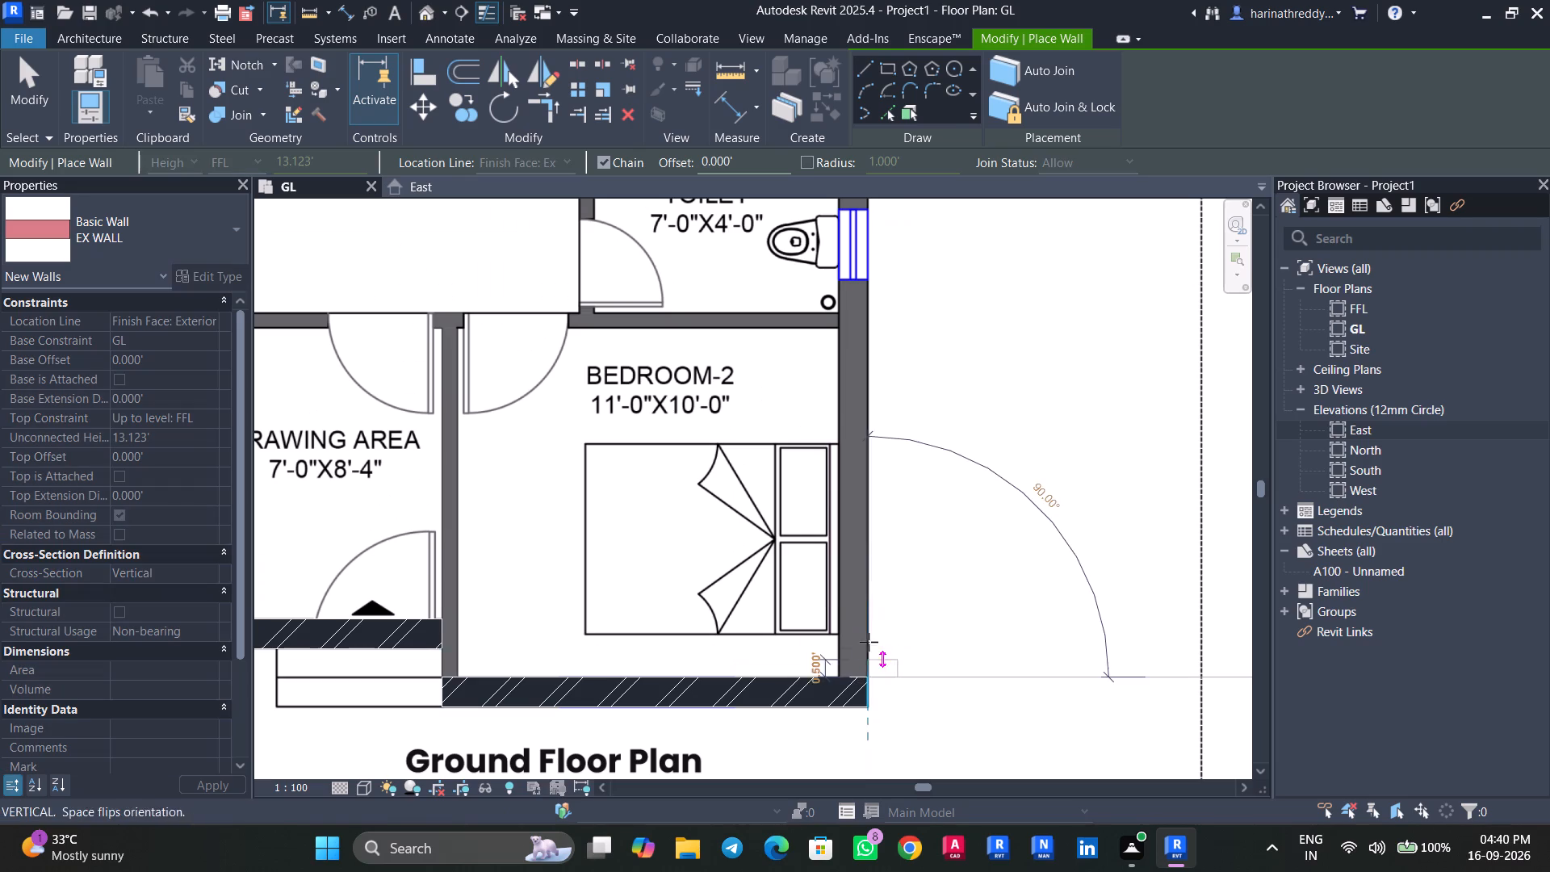
pyautogui.press('space')
pyautogui.moveTo(874, 296); pyautogui.dragTo(856, 562, button='middle')
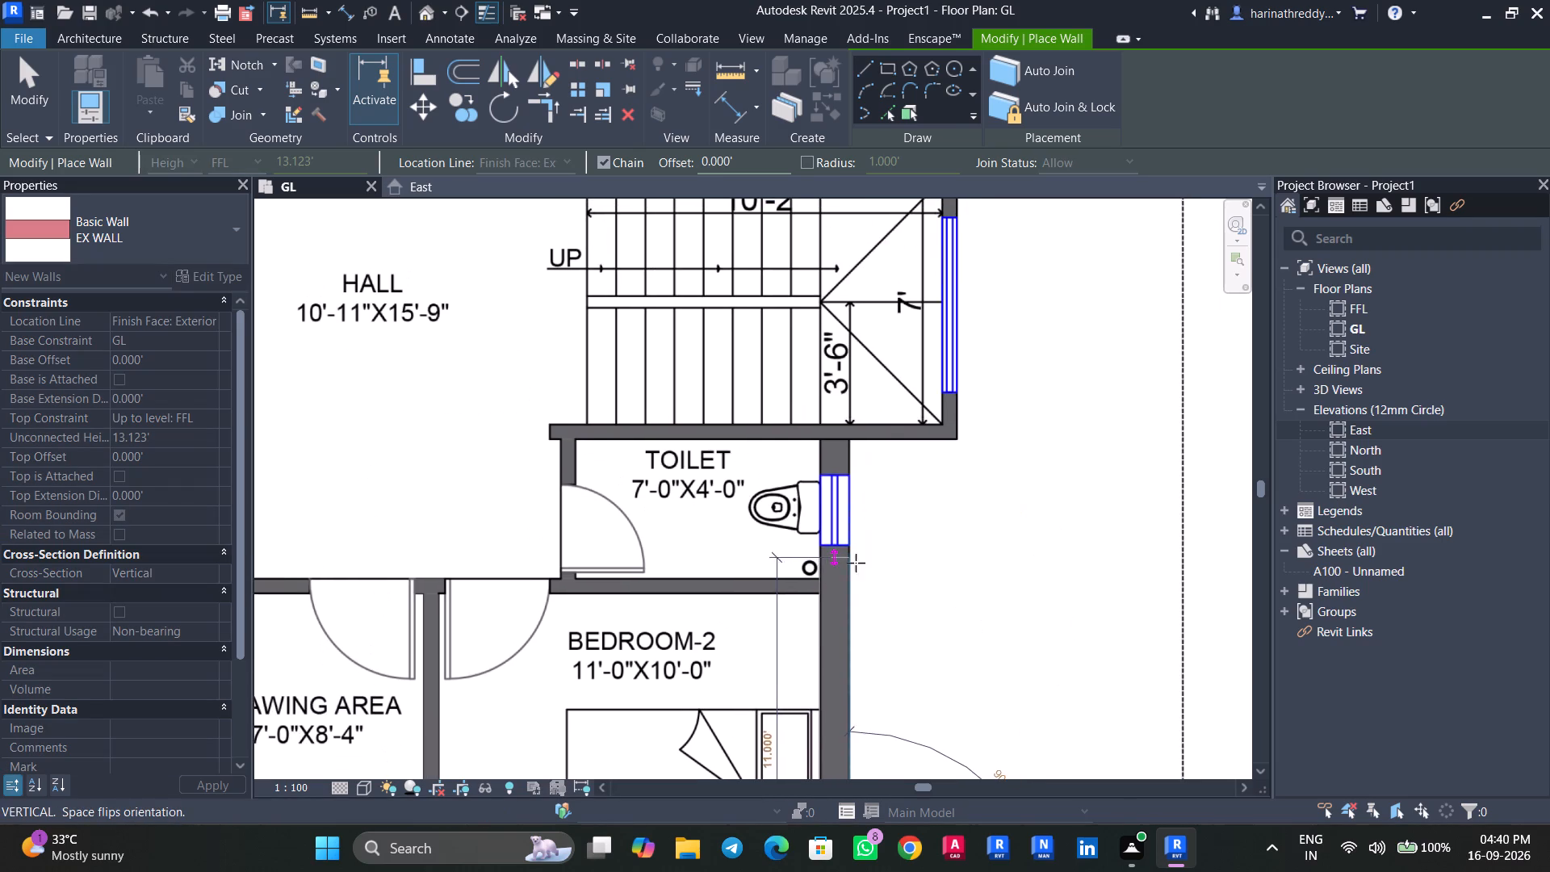
pyautogui.scroll(11, 841, 415)
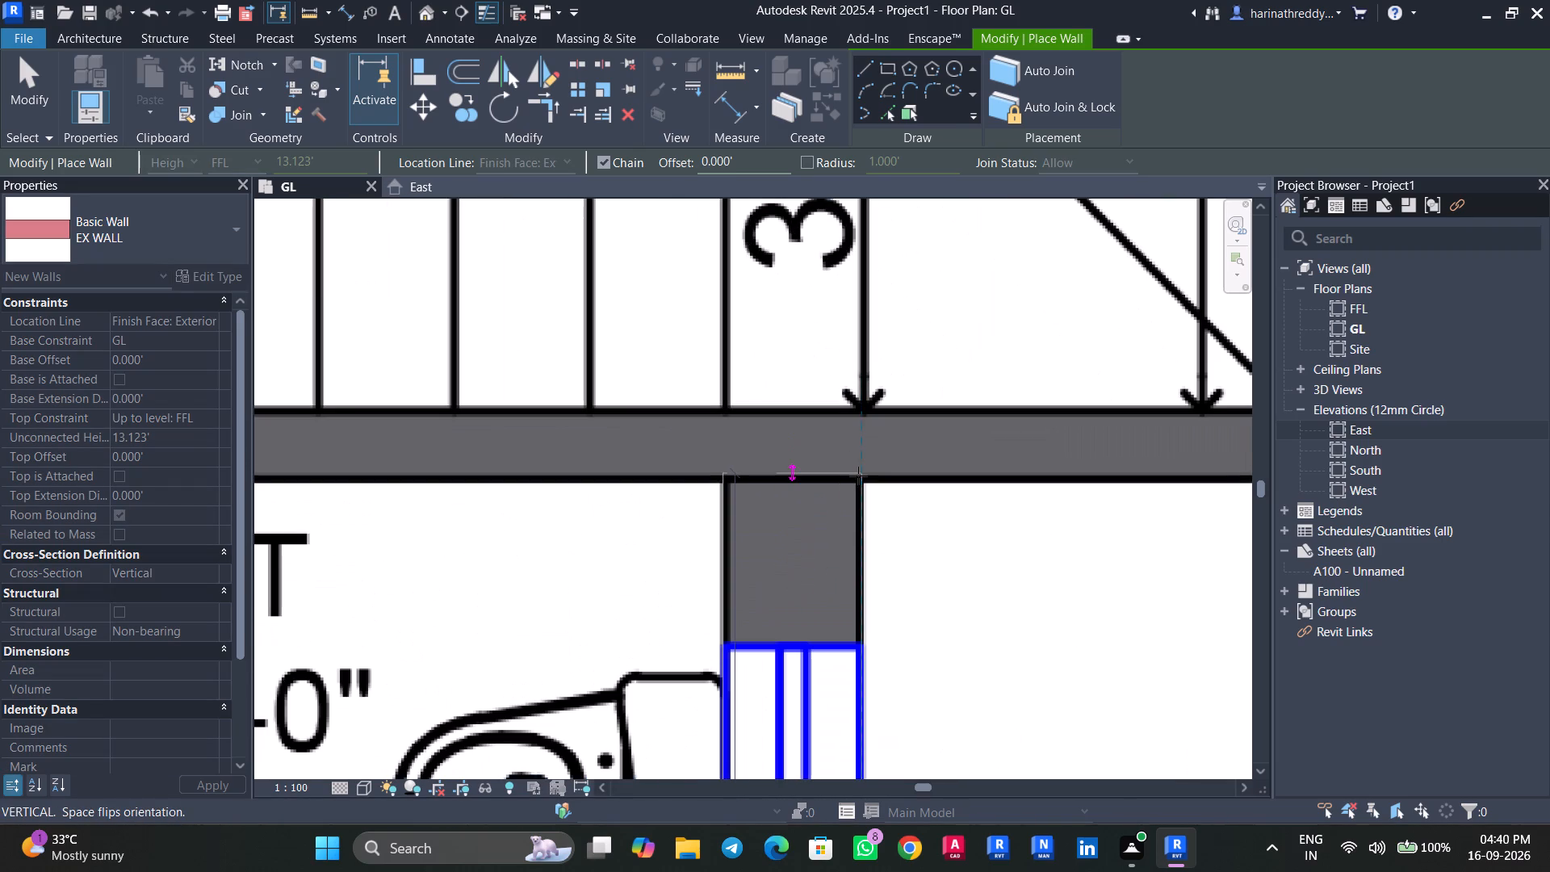
pyautogui.click(858, 477)
pyautogui.scroll(-4, 894, 540)
pyautogui.scroll(1, 894, 541)
pyautogui.scroll(-2, 894, 541)
pyautogui.scroll(1, 894, 544)
pyautogui.scroll(-7, 894, 544)
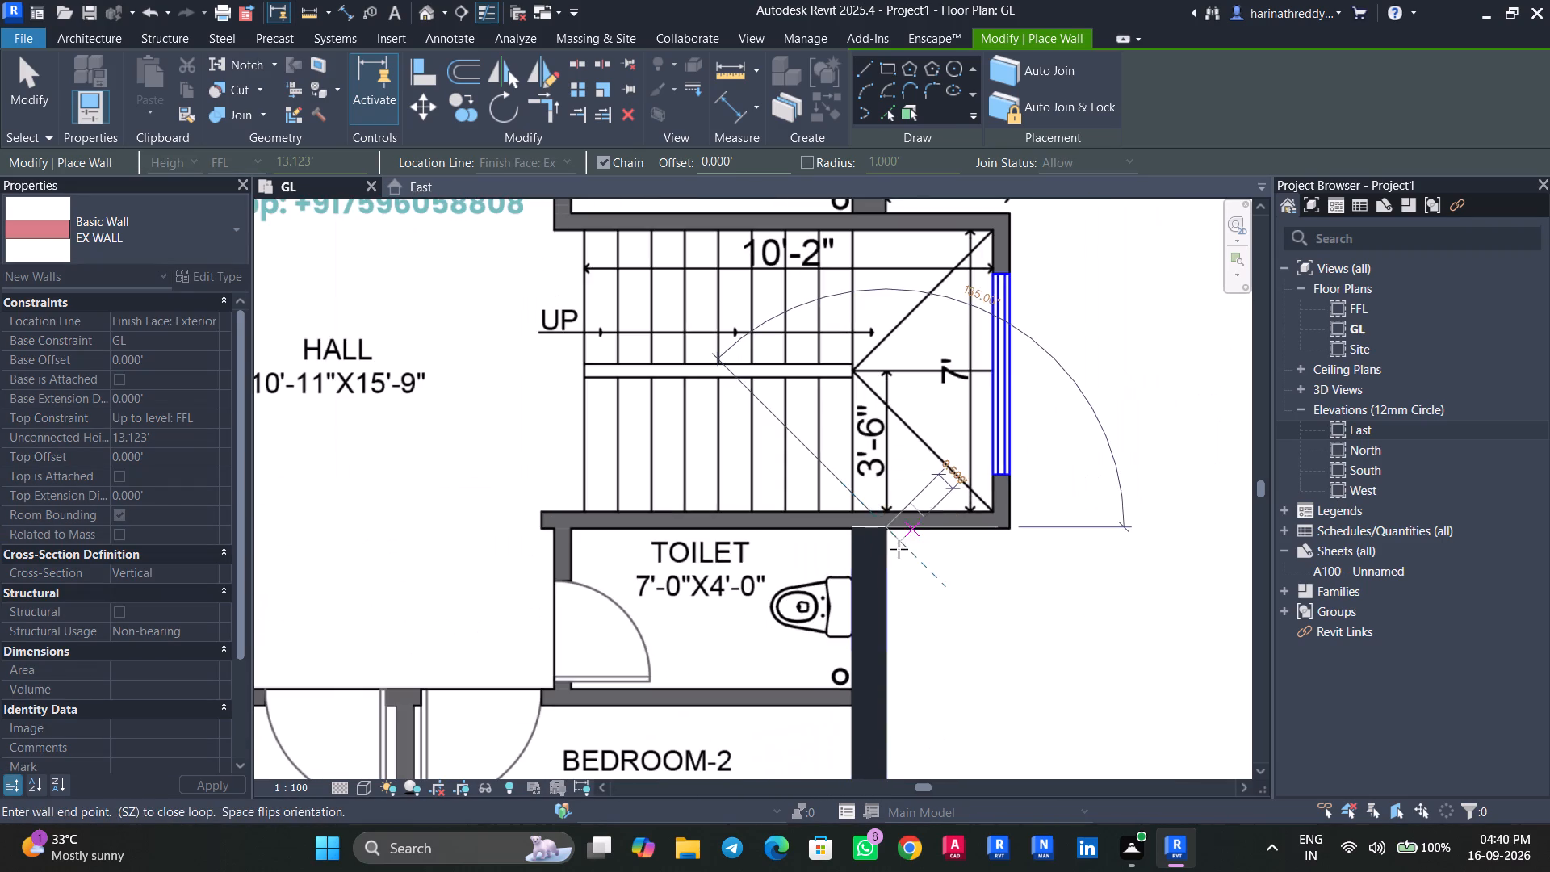
pyautogui.scroll(-4, 899, 549)
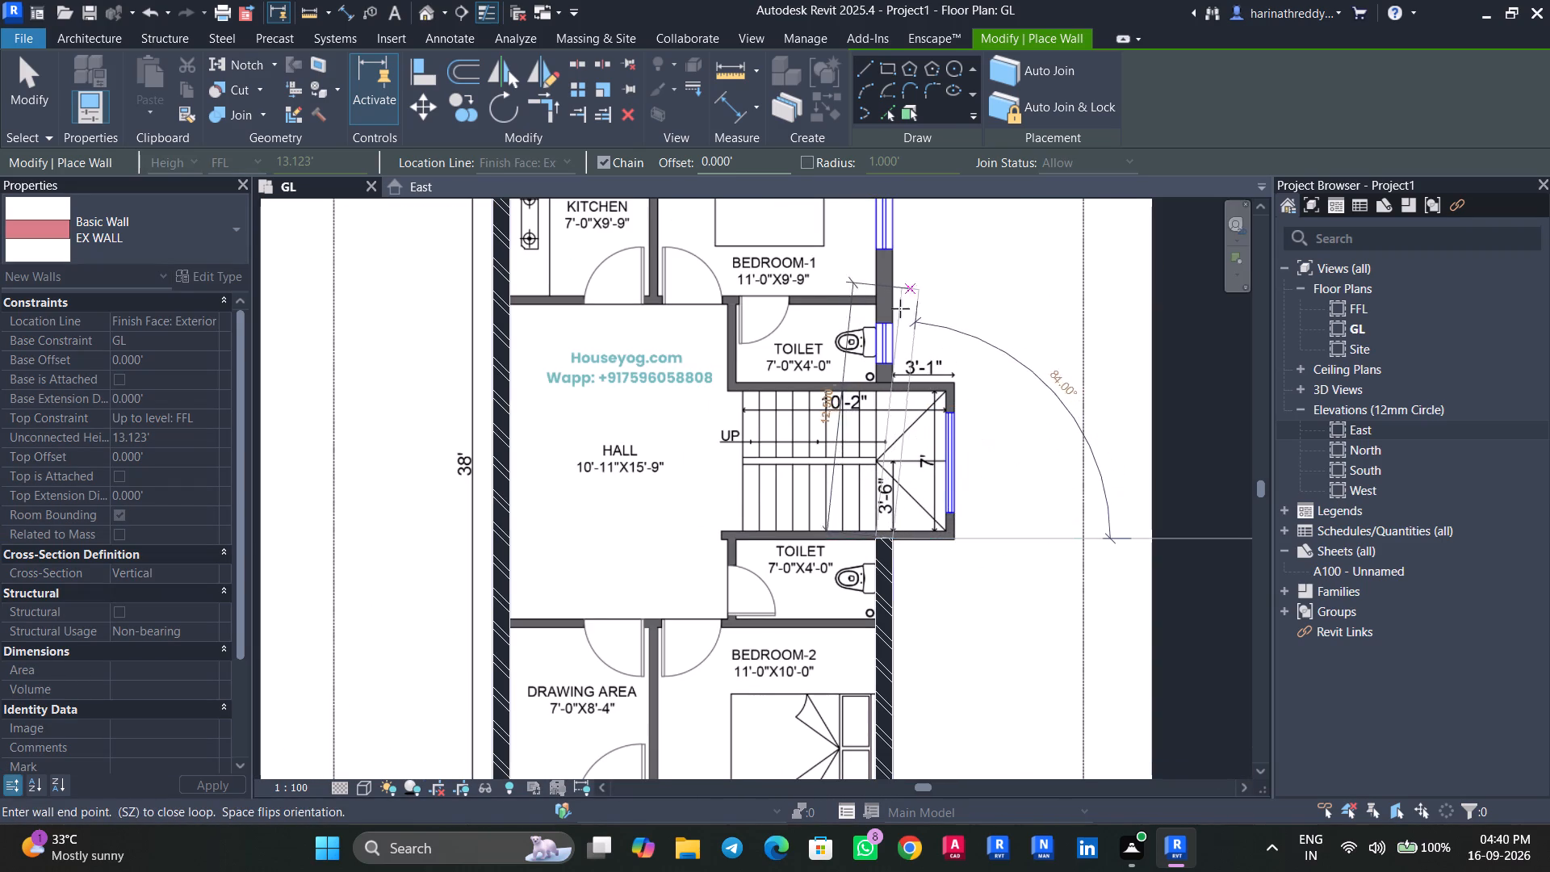
pyautogui.press('Escape')
# Draw an EX WALL wall from the other side of the staircase, along the toilet and Bedroom-1, to the 20' edge wall, flipped inward.
pyautogui.scroll(10, 892, 376)
pyautogui.moveTo(892, 382); pyautogui.dragTo(894, 473, button='middle')
pyautogui.scroll(1, 894, 473)
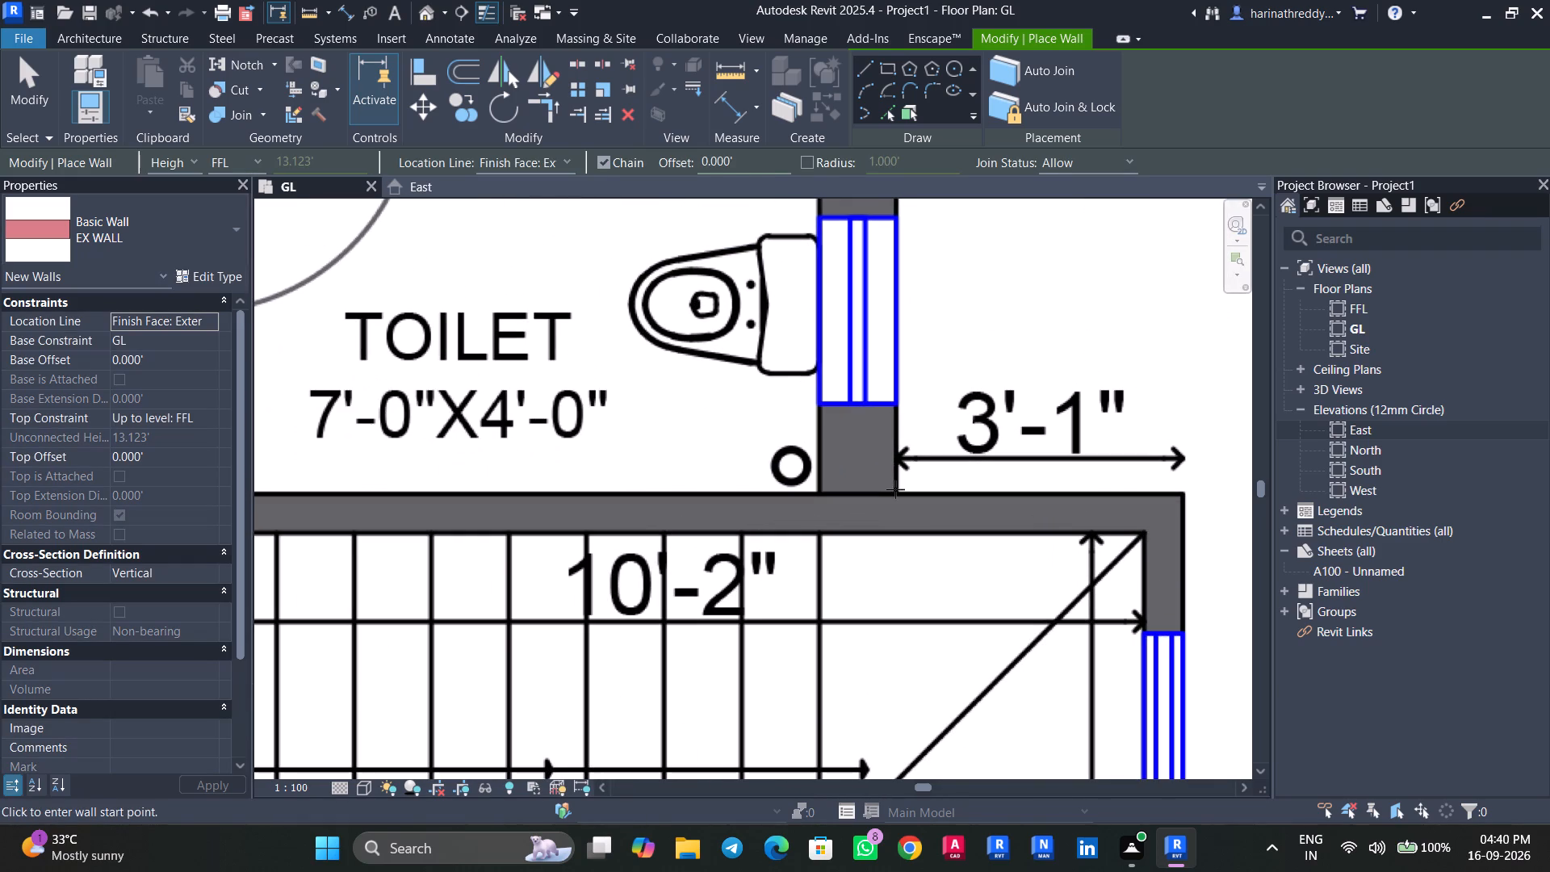
pyautogui.click(898, 491)
pyautogui.press('space')
pyautogui.moveTo(897, 300); pyautogui.dragTo(903, 315, button='middle')
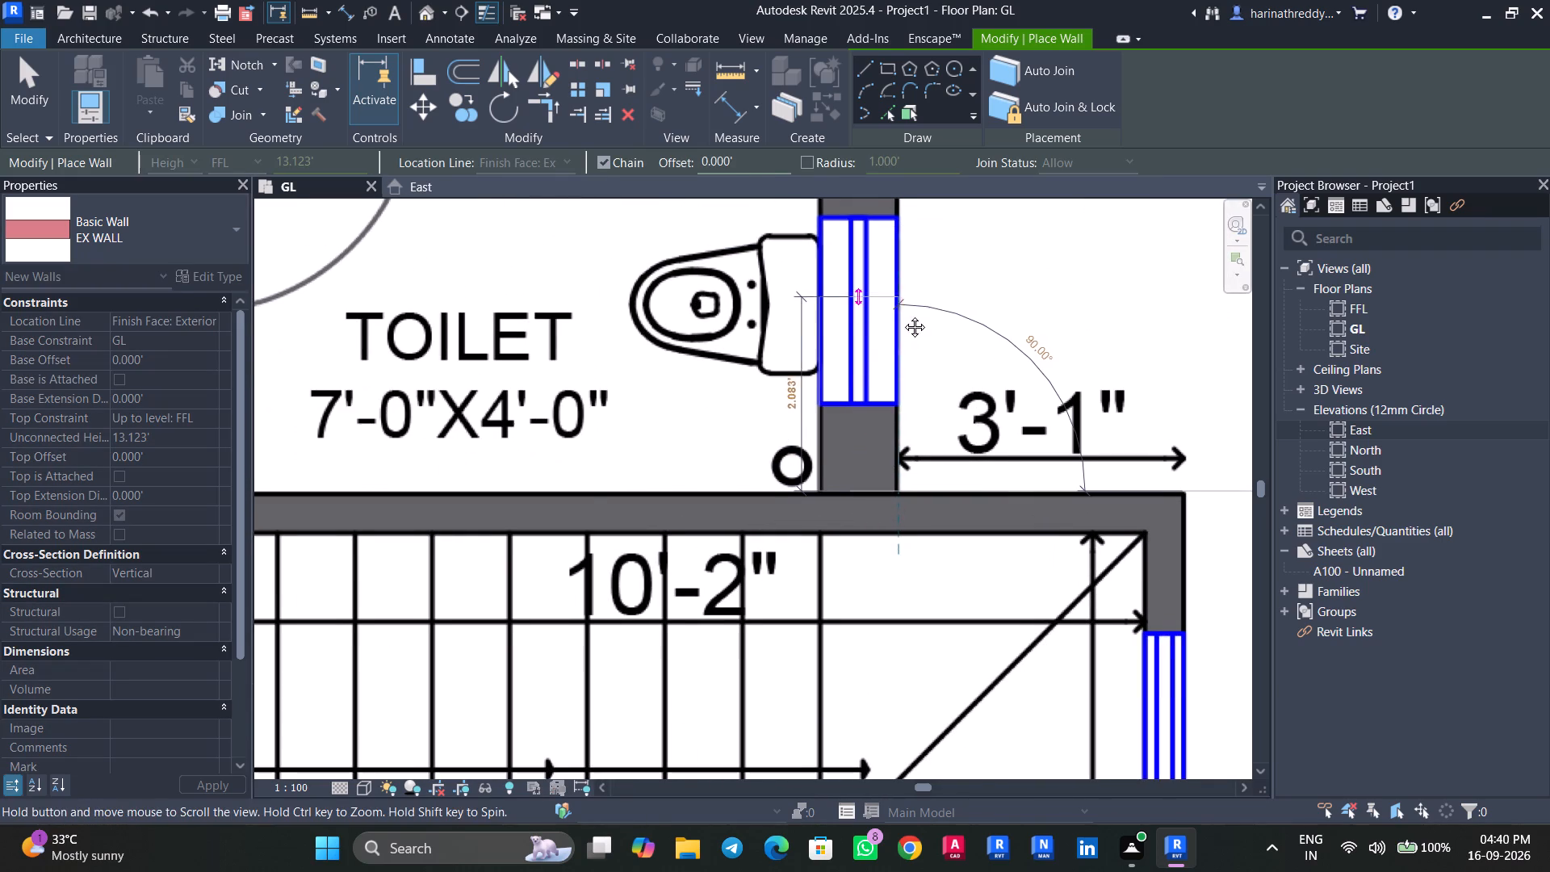
pyautogui.moveTo(903, 315); pyautogui.dragTo(882, 663, button='middle')
pyautogui.moveTo(873, 350); pyautogui.dragTo(892, 701, button='middle')
pyautogui.scroll(1, 892, 700)
pyautogui.moveTo(911, 290); pyautogui.dragTo(915, 450, button='middle')
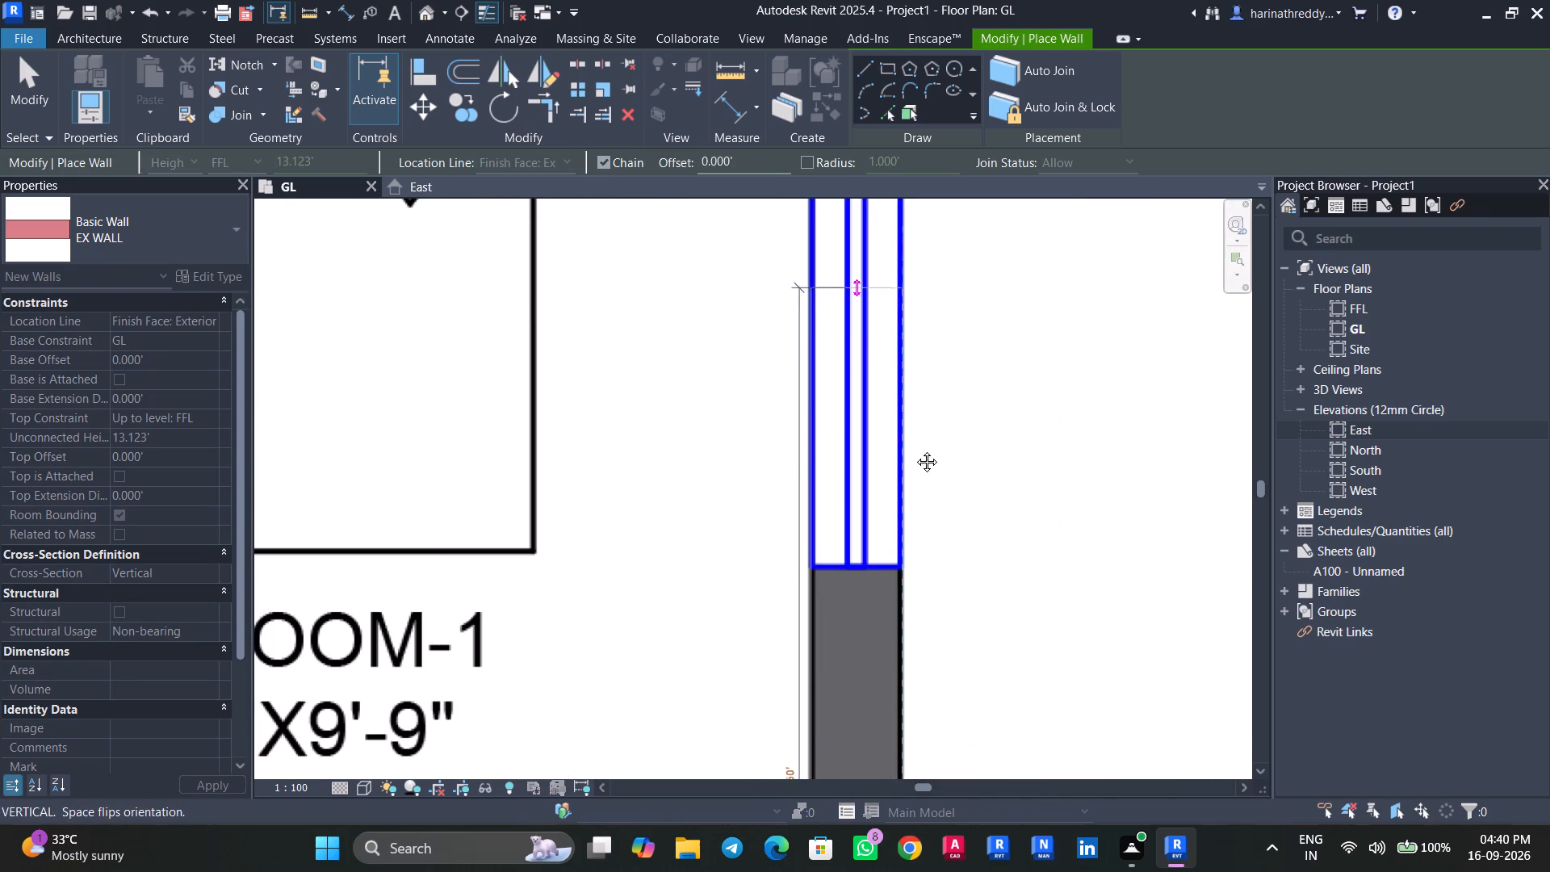
pyautogui.moveTo(915, 450); pyautogui.dragTo(846, 733, button='middle')
pyautogui.moveTo(850, 325); pyautogui.dragTo(846, 542, button='middle')
pyautogui.scroll(5, 837, 460)
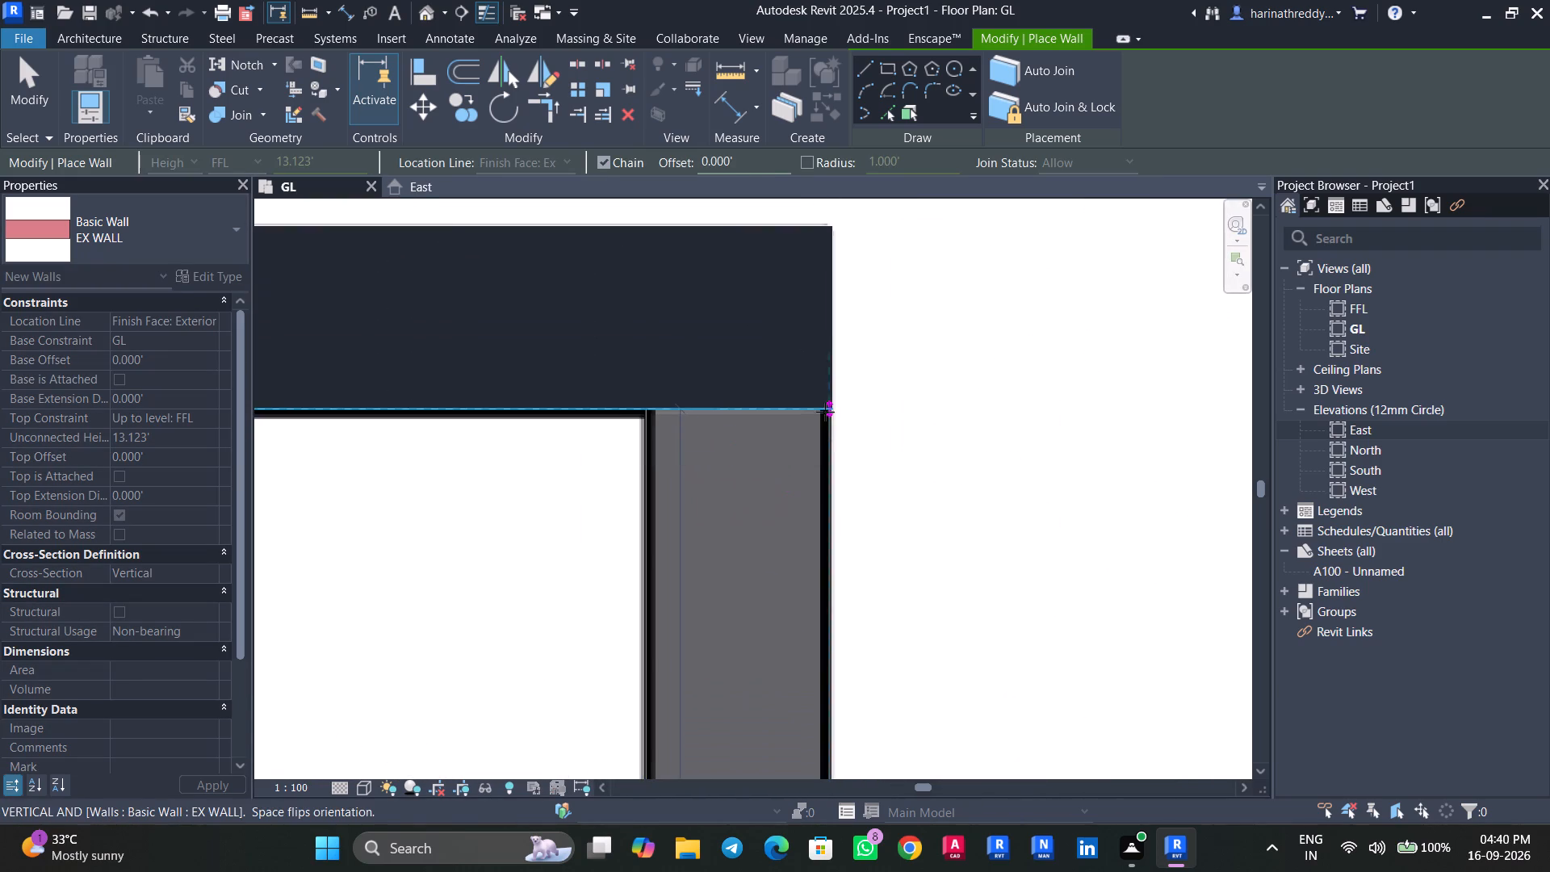
pyautogui.click(824, 402)
pyautogui.press('Escape')
pyautogui.press('Escape')
pyautogui.scroll(-8, 912, 526)
pyautogui.press('Escape')
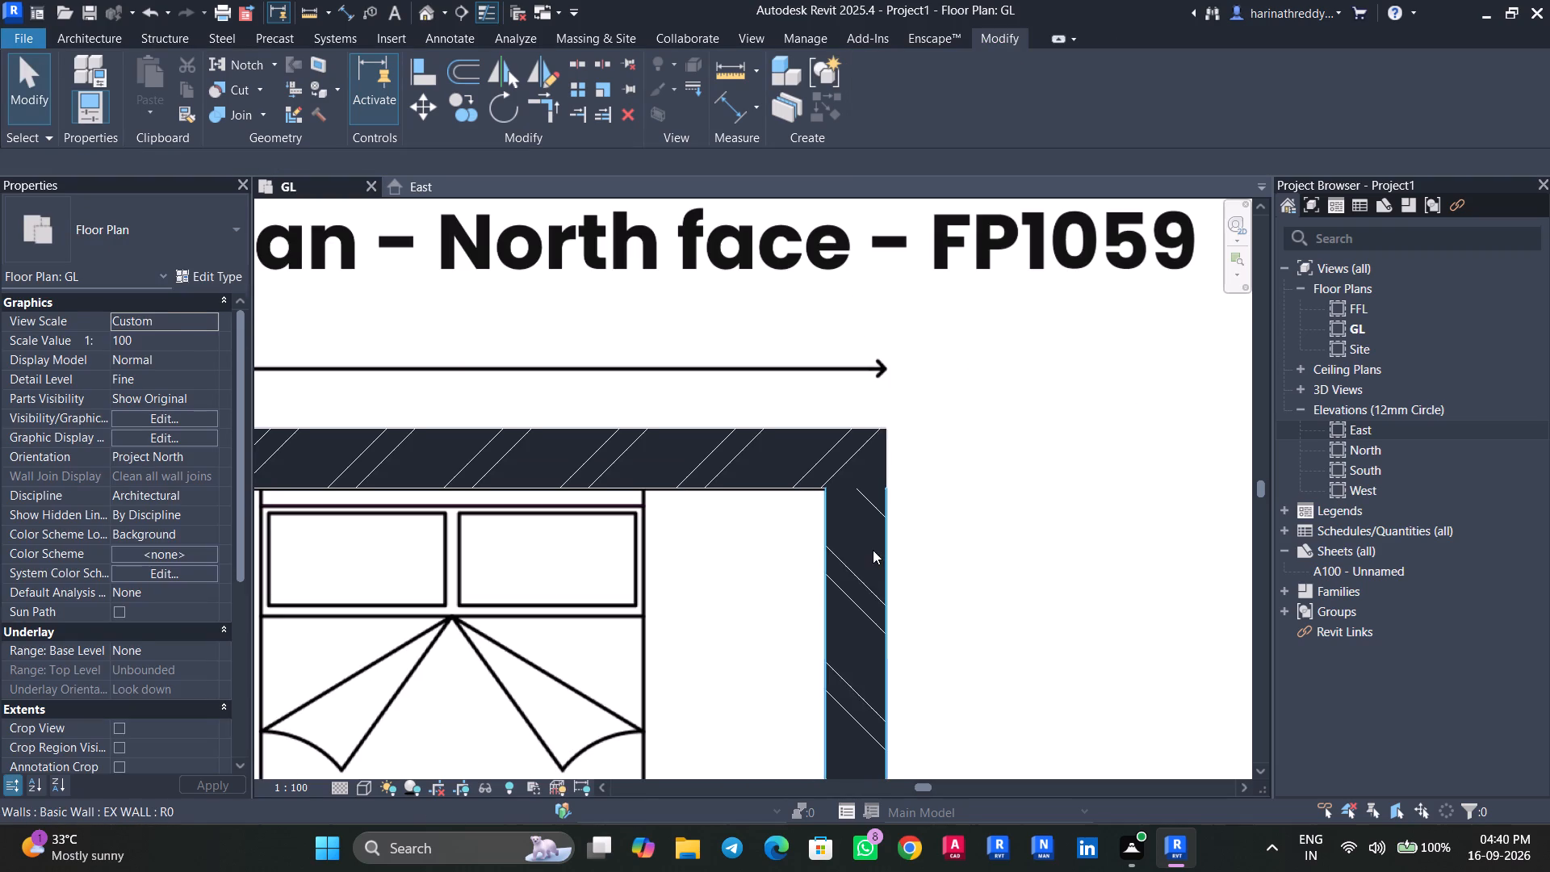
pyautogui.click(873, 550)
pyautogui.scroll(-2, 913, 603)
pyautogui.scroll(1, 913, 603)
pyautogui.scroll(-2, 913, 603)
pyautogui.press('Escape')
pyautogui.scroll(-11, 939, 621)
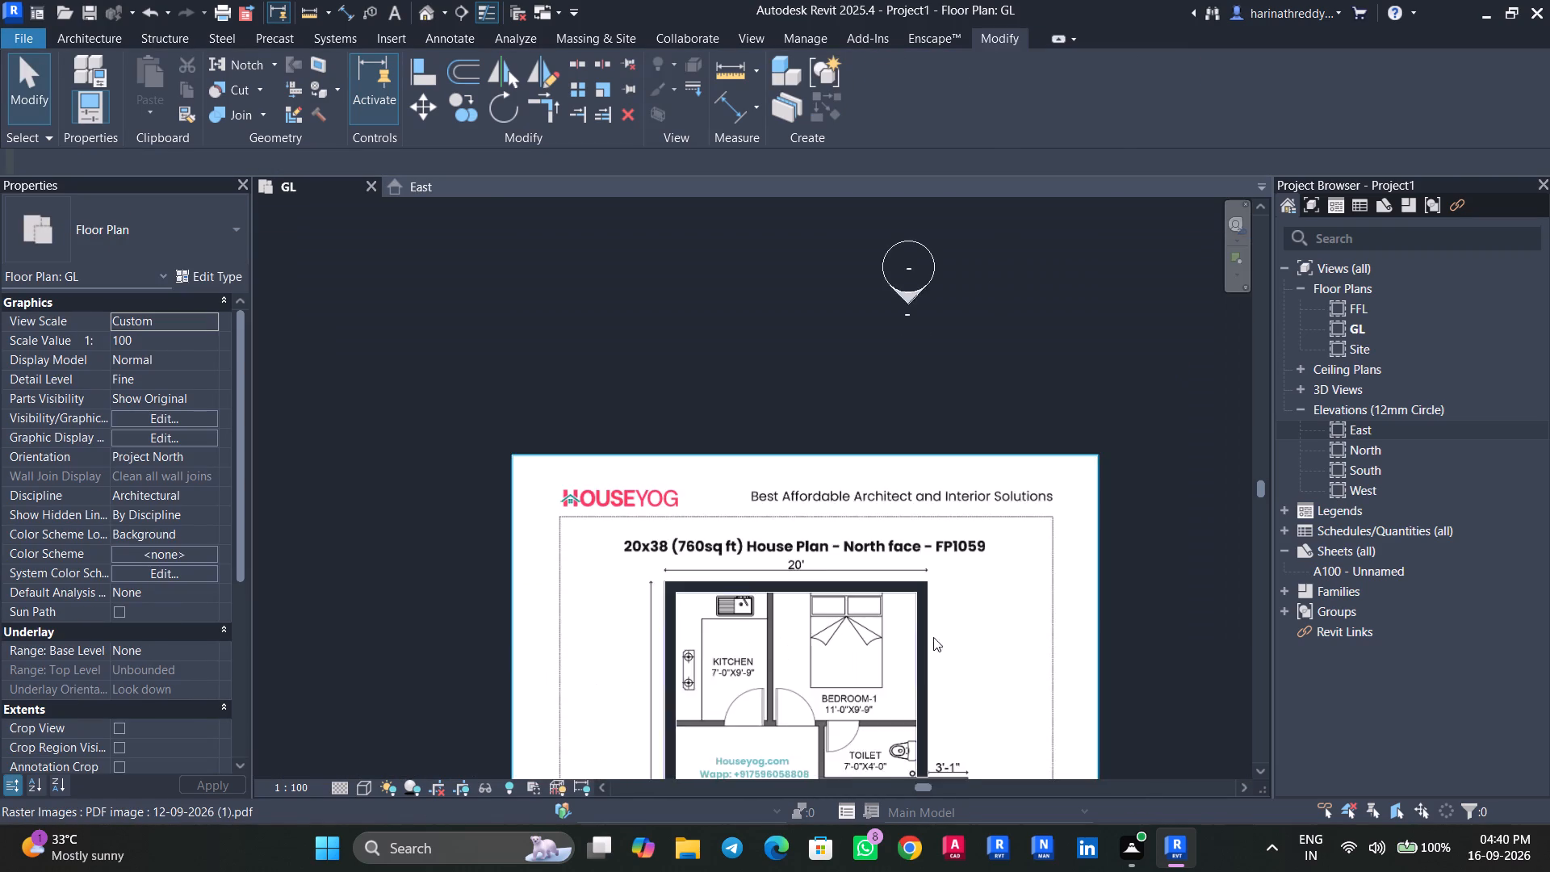
# Draw an INNER WALL partition about 10.8 ft long between Drawing Area and Bedroom-2, from Bedroom-2's outer wall to the Hall, flipped toward Drawing Area.
pyautogui.moveTo(848, 664); pyautogui.dragTo(844, 388, button='middle')
pyautogui.scroll(5, 795, 578)
pyautogui.scroll(1, 885, 643)
pyautogui.moveTo(885, 643); pyautogui.dragTo(862, 520, button='middle')
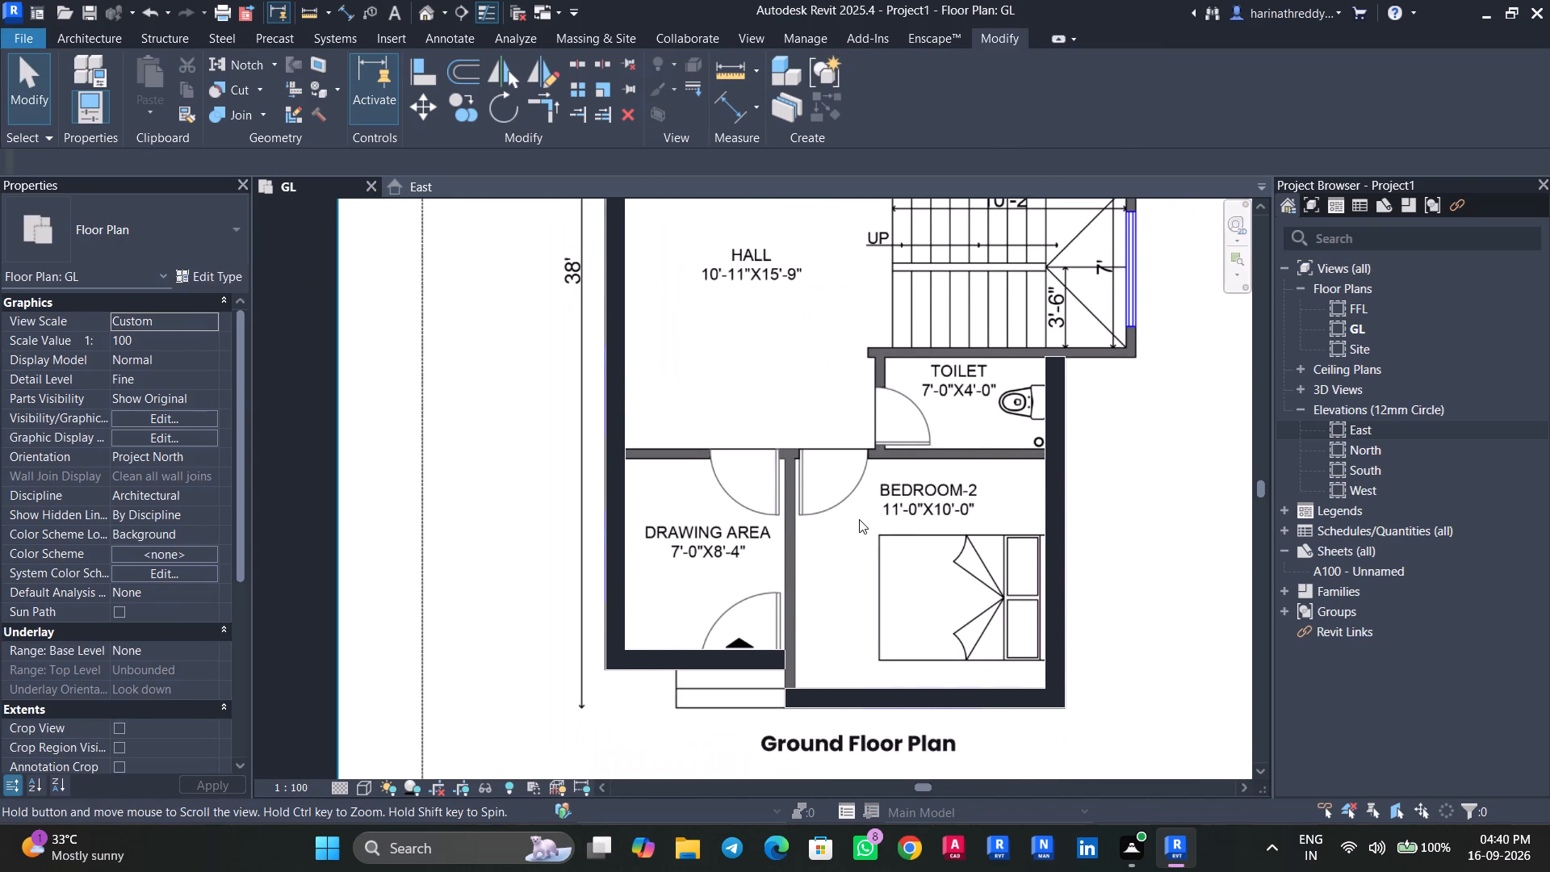
pyautogui.press('w')
pyautogui.press('a')
pyautogui.click(28, 237)
pyautogui.click(83, 378)
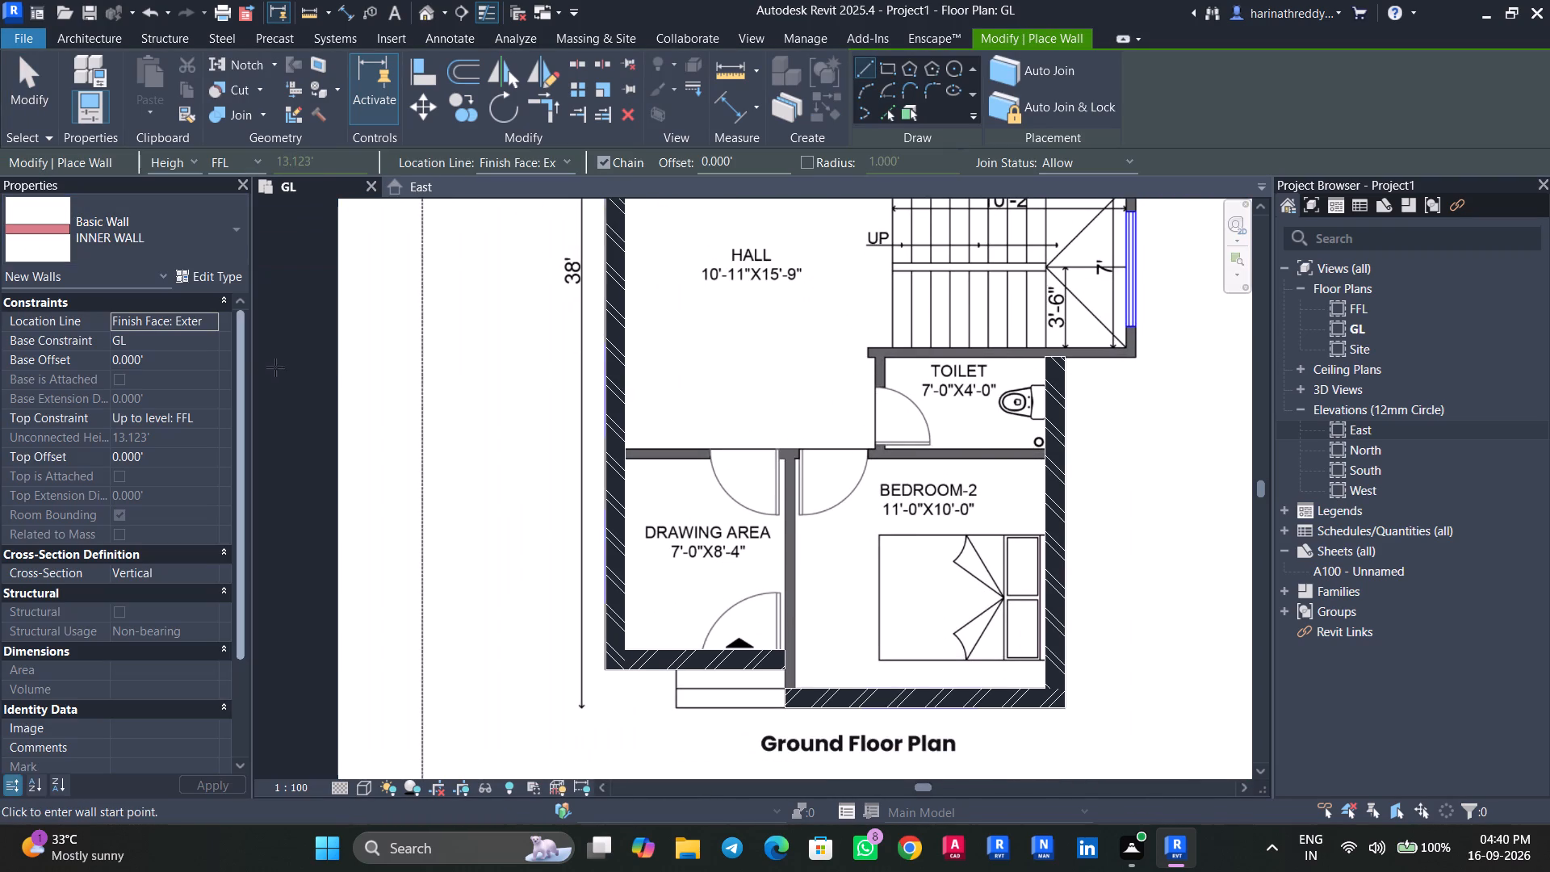
pyautogui.scroll(9, 817, 686)
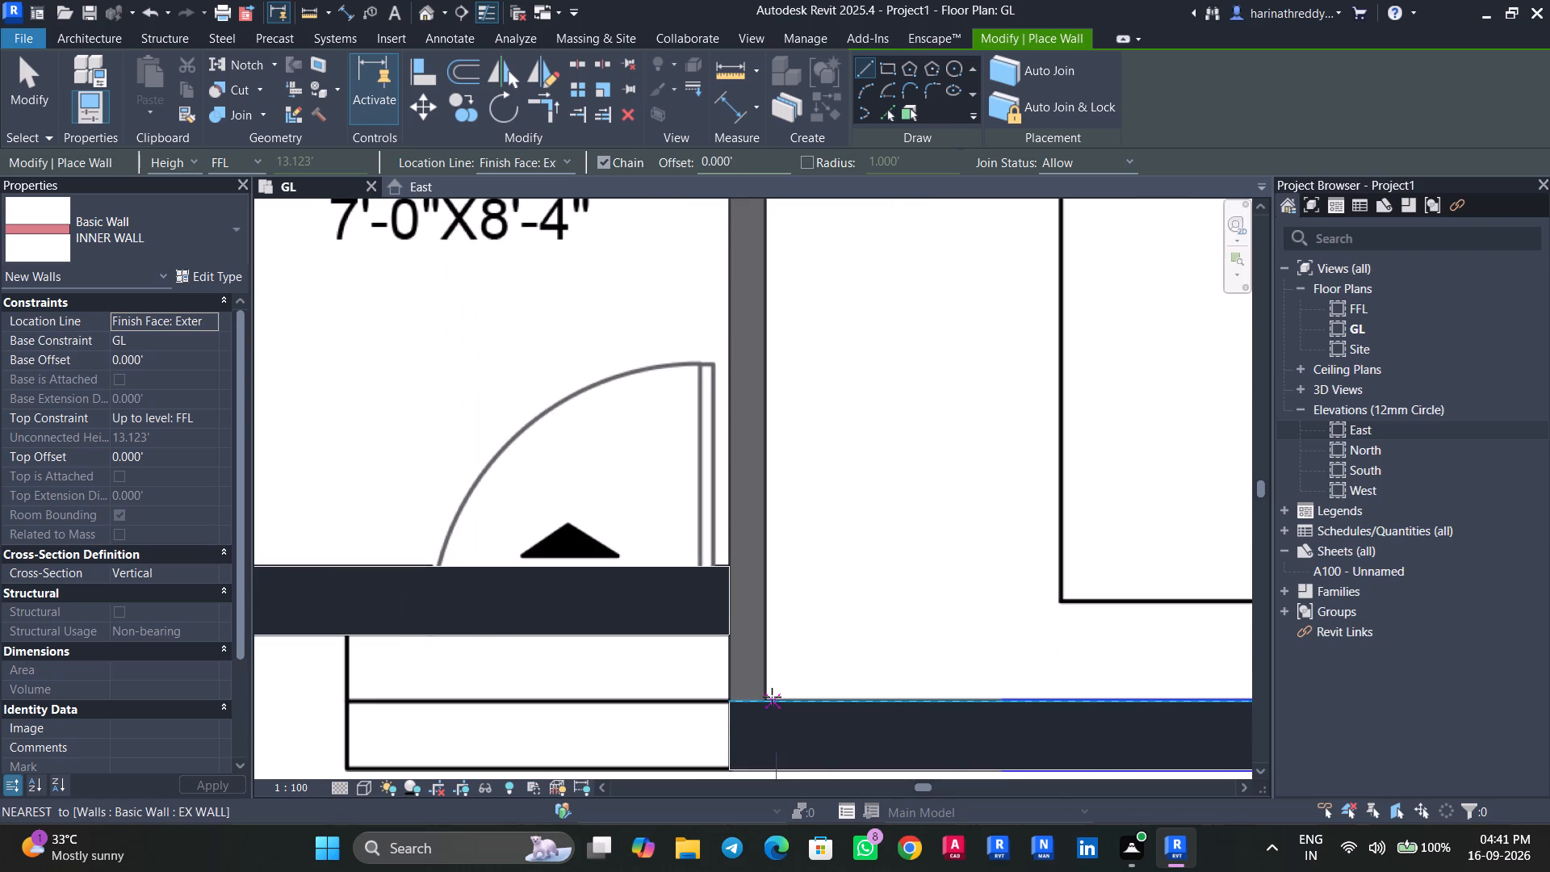
pyautogui.click(766, 698)
pyautogui.press('space')
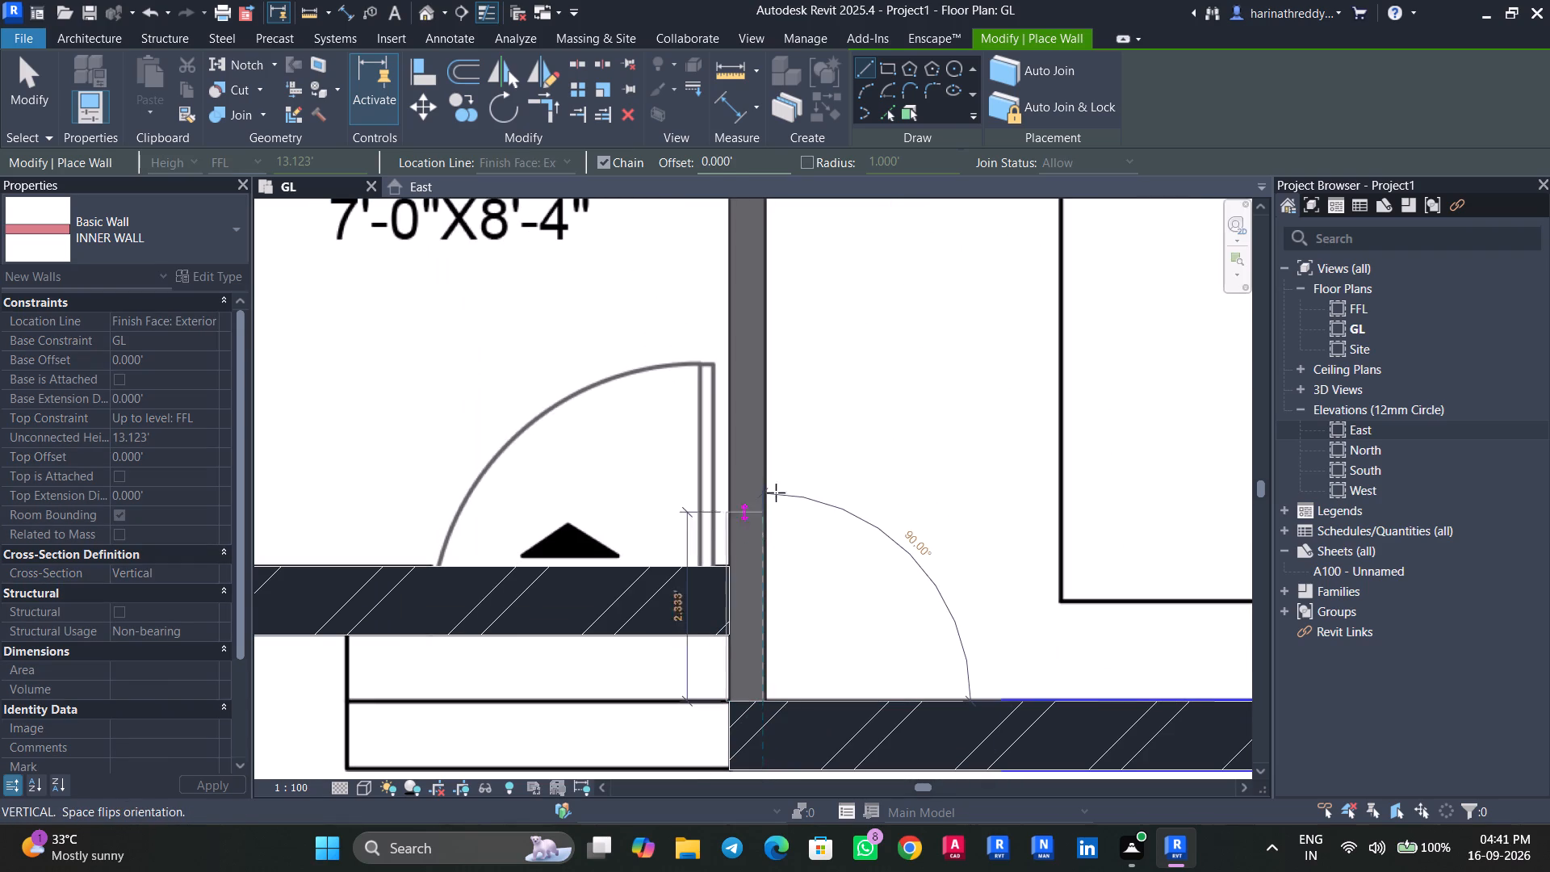
pyautogui.moveTo(761, 375); pyautogui.dragTo(770, 690, button='middle')
pyautogui.scroll(1, 770, 690)
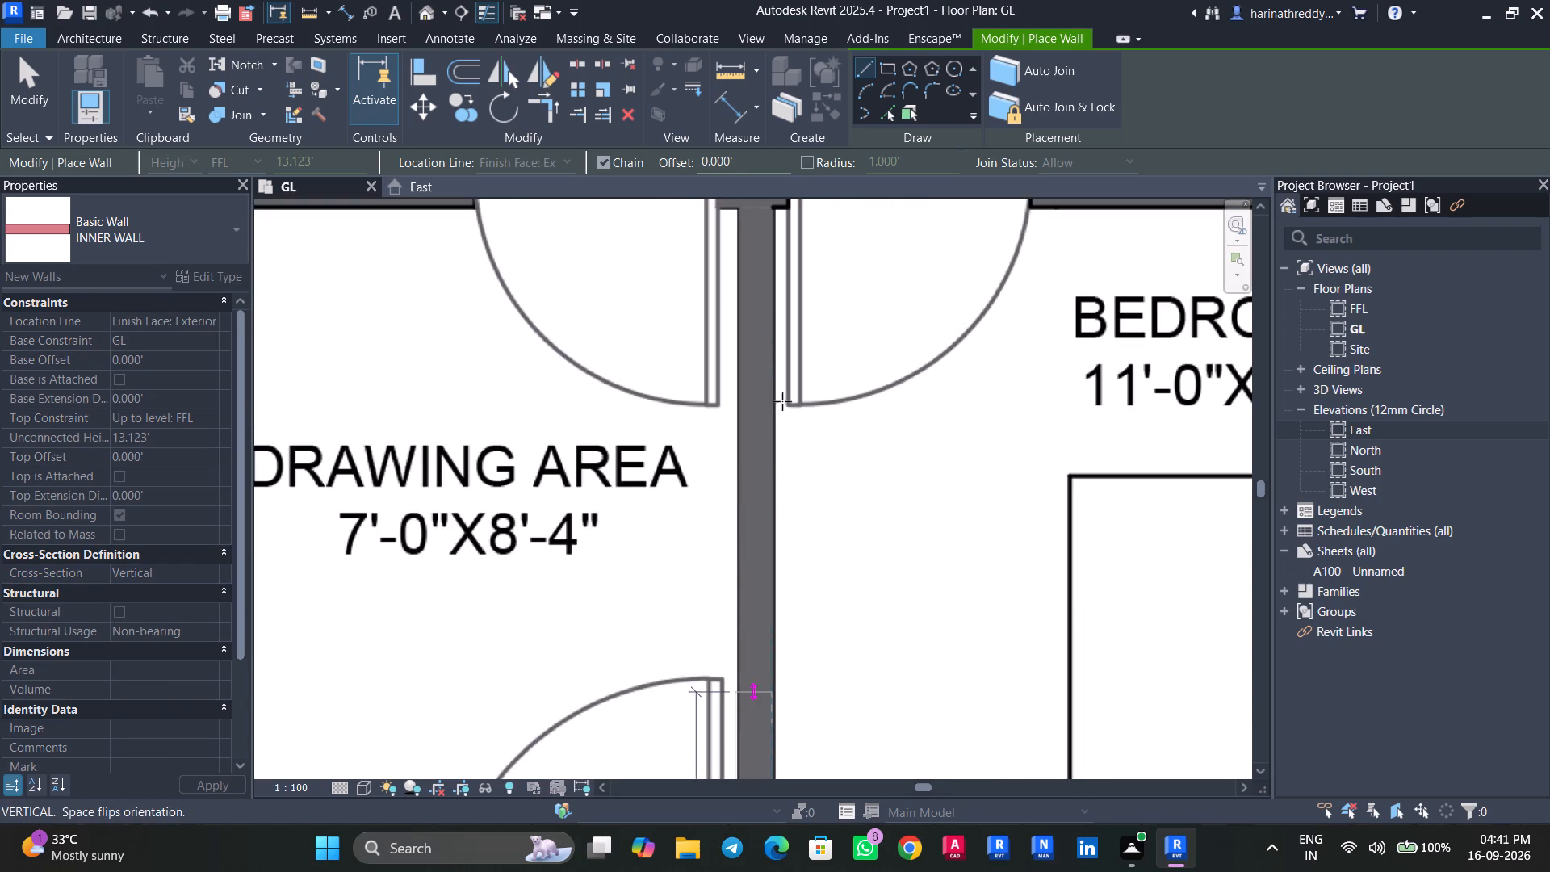
pyautogui.moveTo(782, 401); pyautogui.dragTo(787, 757, button='middle')
pyautogui.scroll(6, 772, 455)
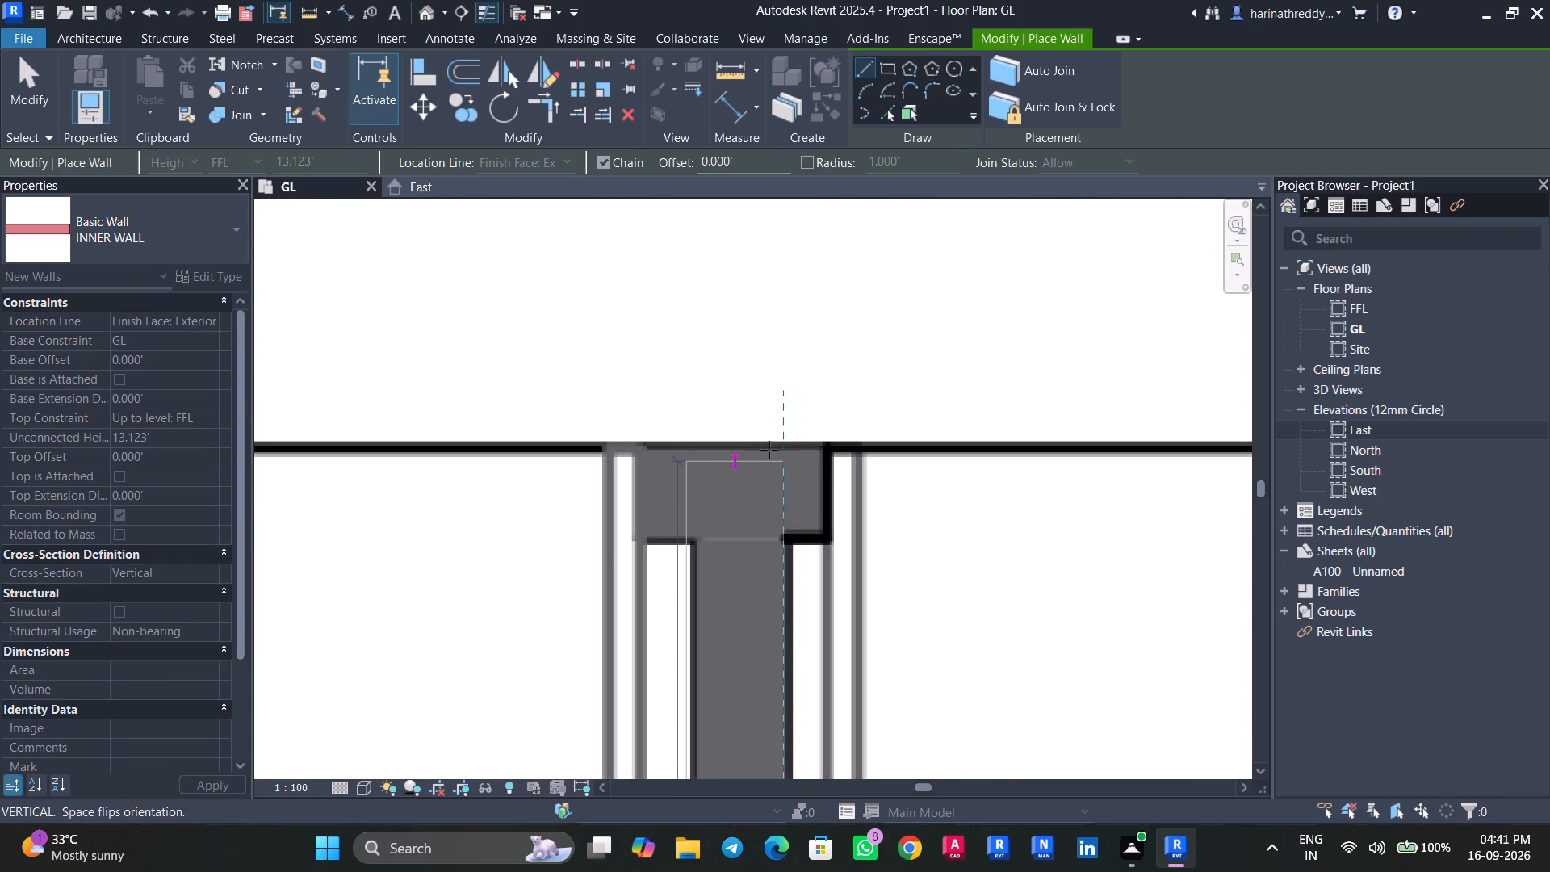
pyautogui.click(768, 442)
pyautogui.press('Escape')
pyautogui.press('Escape')
pyautogui.press('Escape')
# Nudge the Drawing Area/Bedroom-2 partition slightly toward Bedroom-2 to align it with the underlay.
pyautogui.click(760, 547)
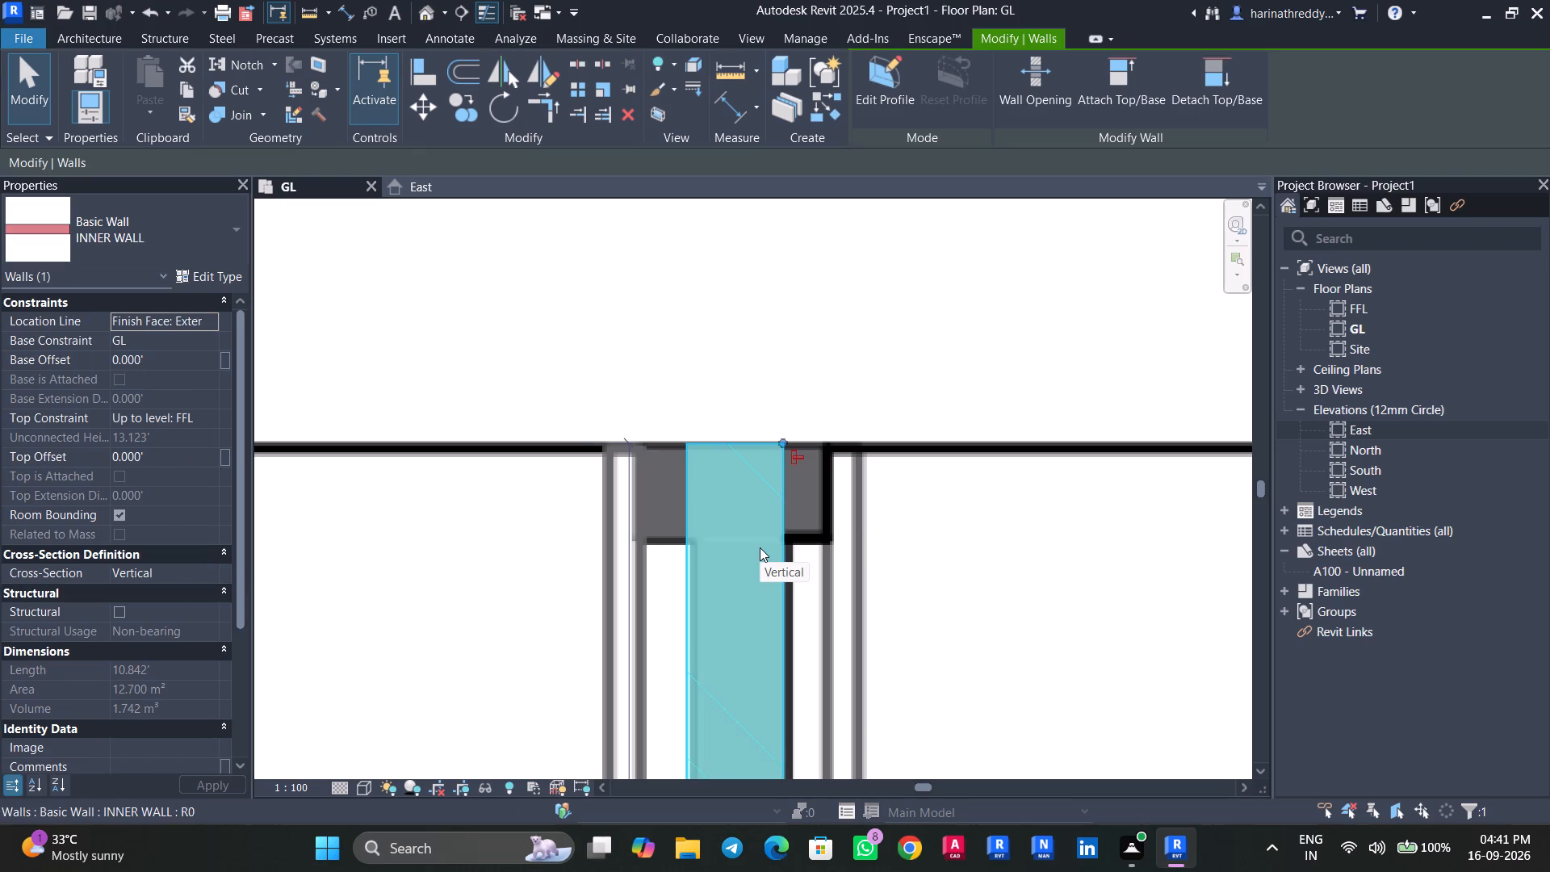
pyautogui.press('Right')
pyautogui.press('Right')
pyautogui.press('Left')
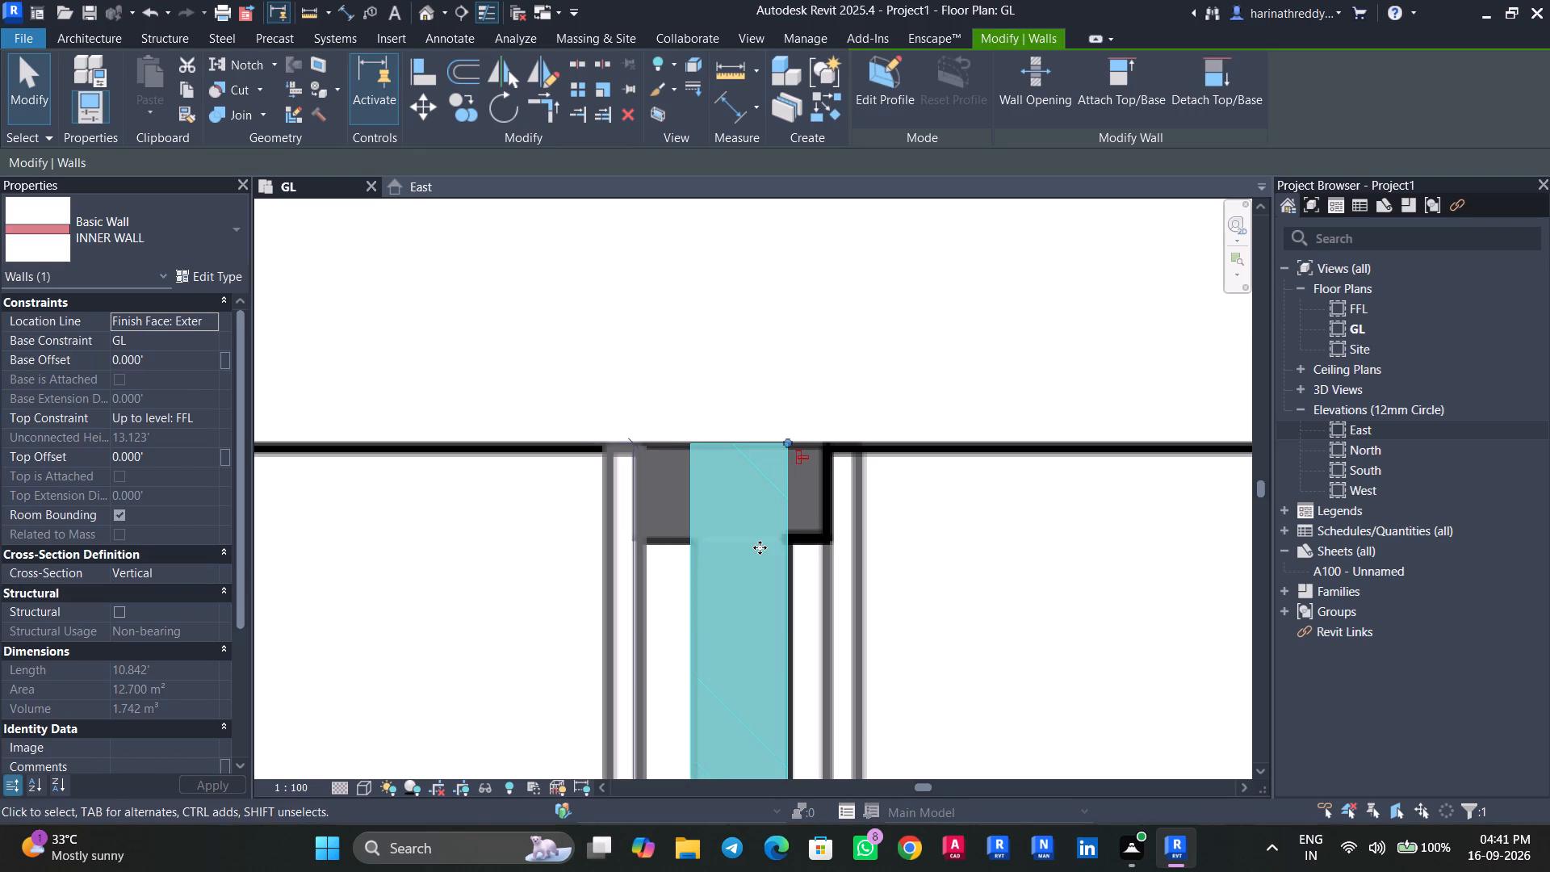
pyautogui.press('Escape')
# Draw an INNER WALL about 19.1 ft long from the 38' side wall past Drawing Area to Bedroom-2's outer side wall, flipped toward the Hall.
pyautogui.scroll(-14, 829, 557)
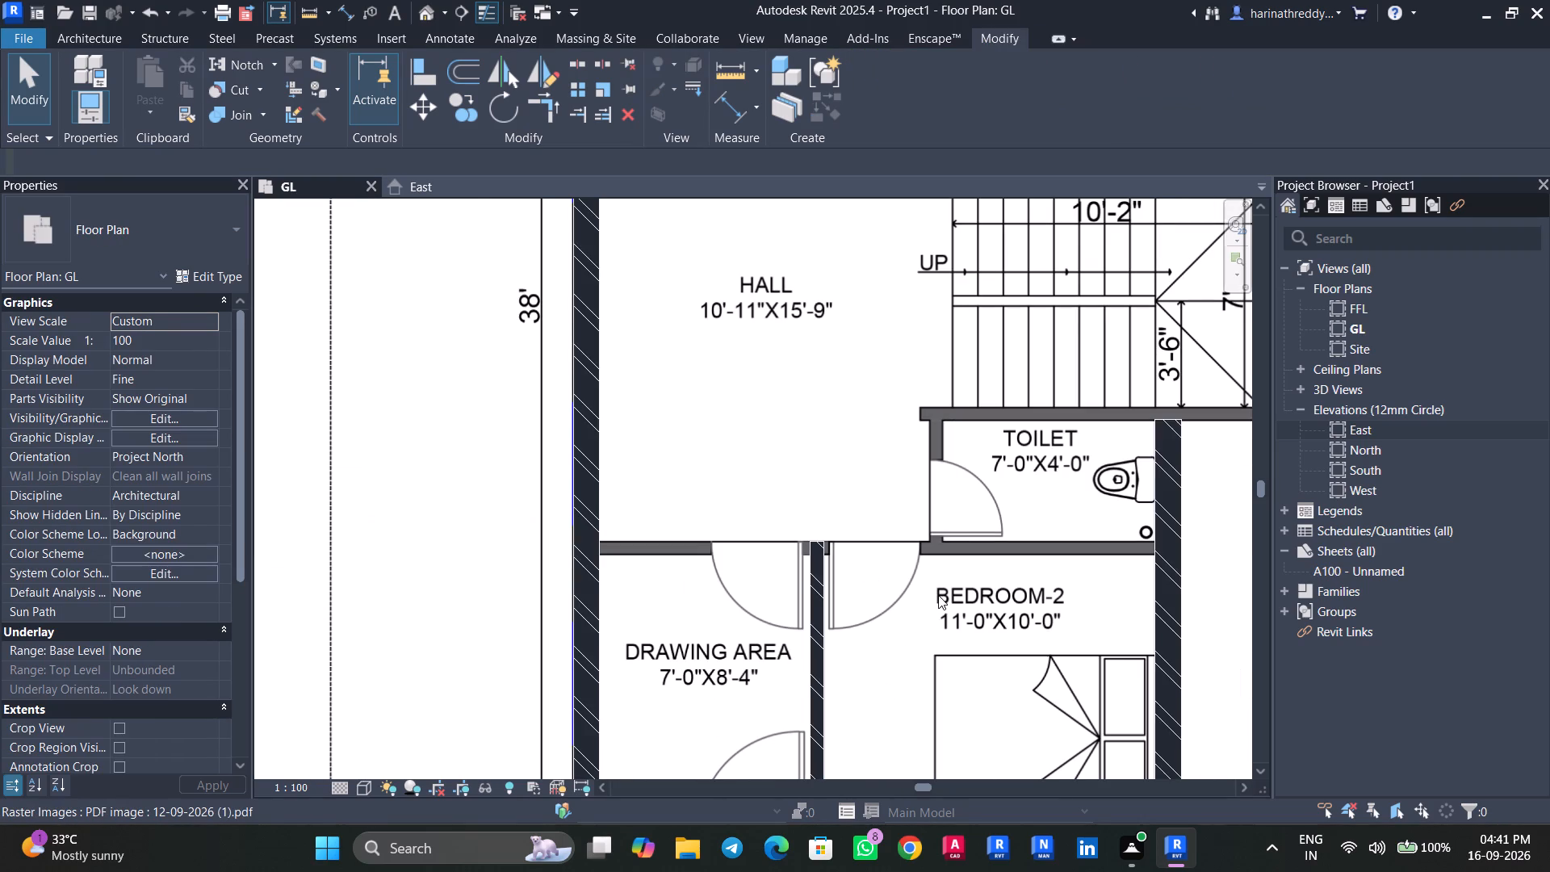
pyautogui.press('w')
pyautogui.press('a')
pyautogui.scroll(2, 647, 562)
pyautogui.scroll(-1, 639, 563)
pyautogui.scroll(4, 635, 560)
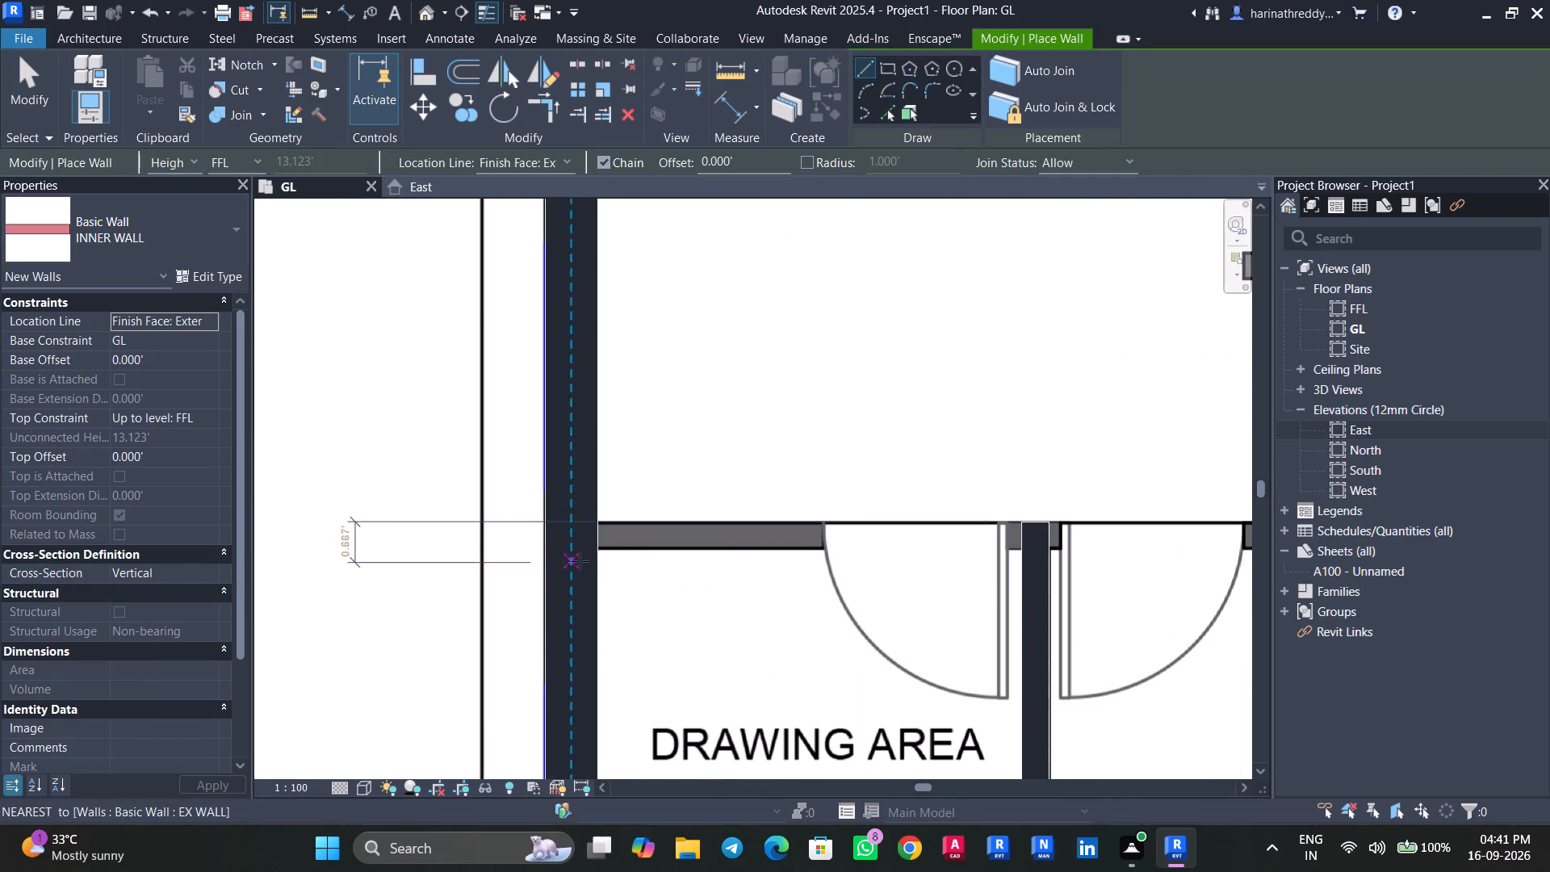
pyautogui.click(597, 547)
pyautogui.press('space')
pyautogui.moveTo(848, 555); pyautogui.dragTo(688, 523, button='middle')
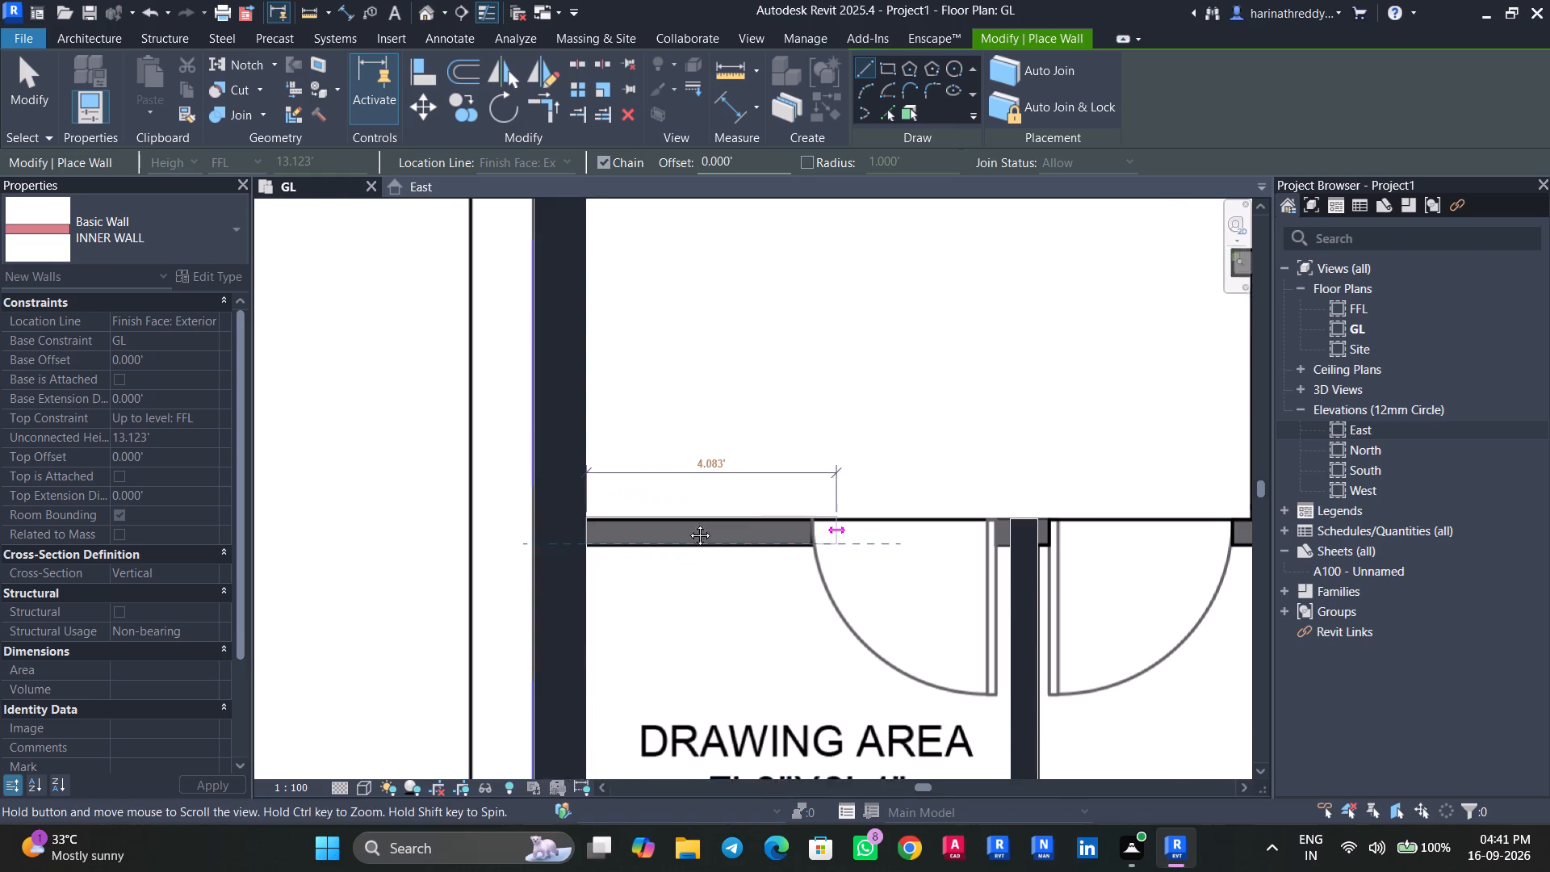
pyautogui.moveTo(688, 523); pyautogui.dragTo(390, 518, button='middle')
pyautogui.moveTo(757, 515); pyautogui.dragTo(248, 535, button='middle')
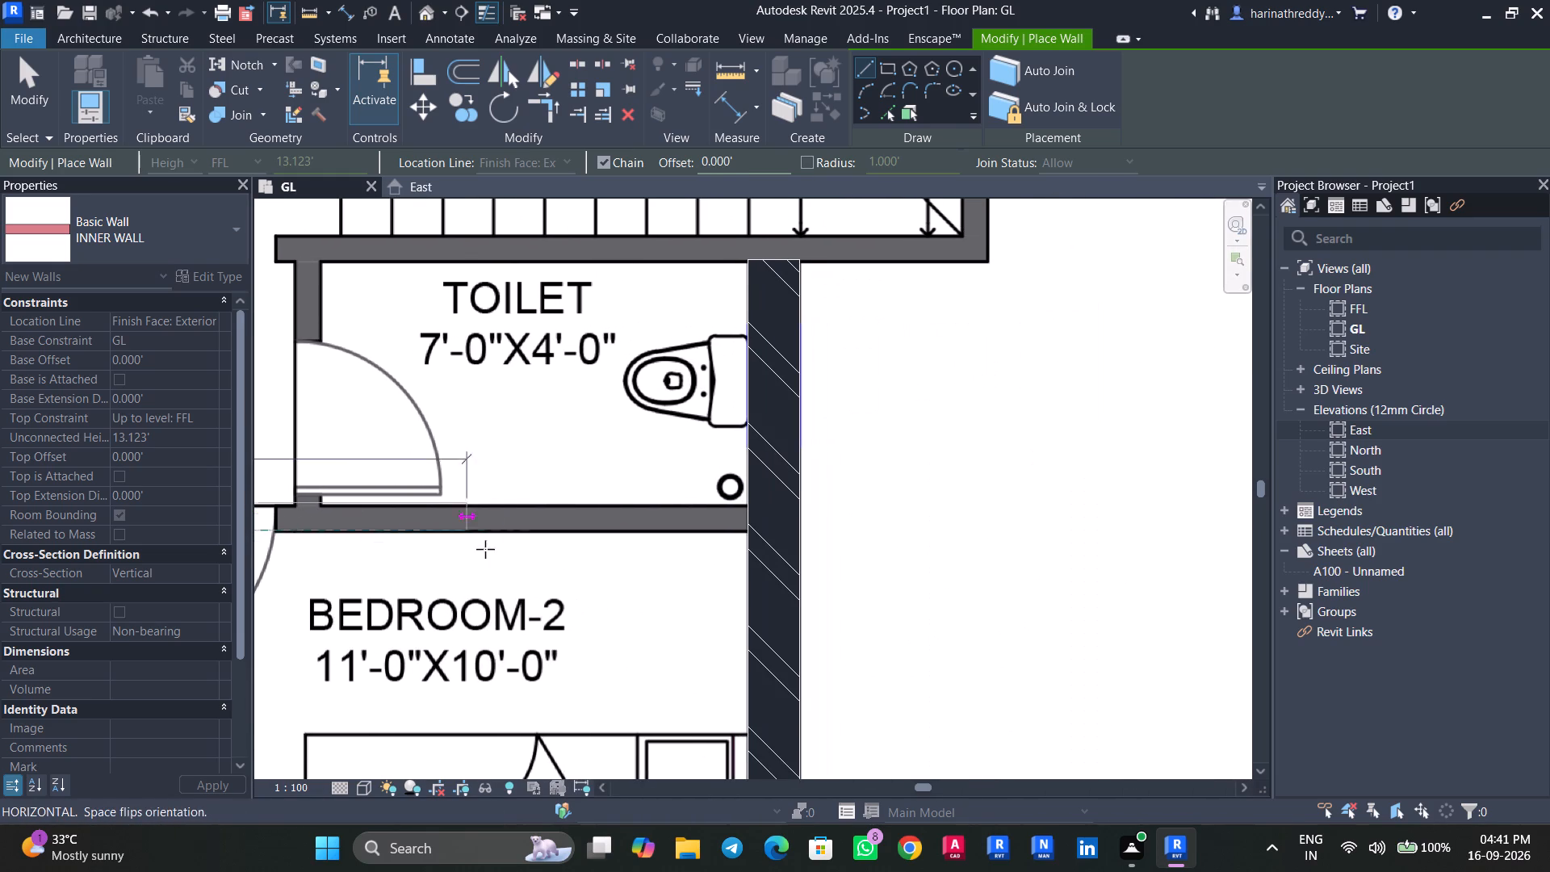
pyautogui.click(743, 528)
pyautogui.press('Escape')
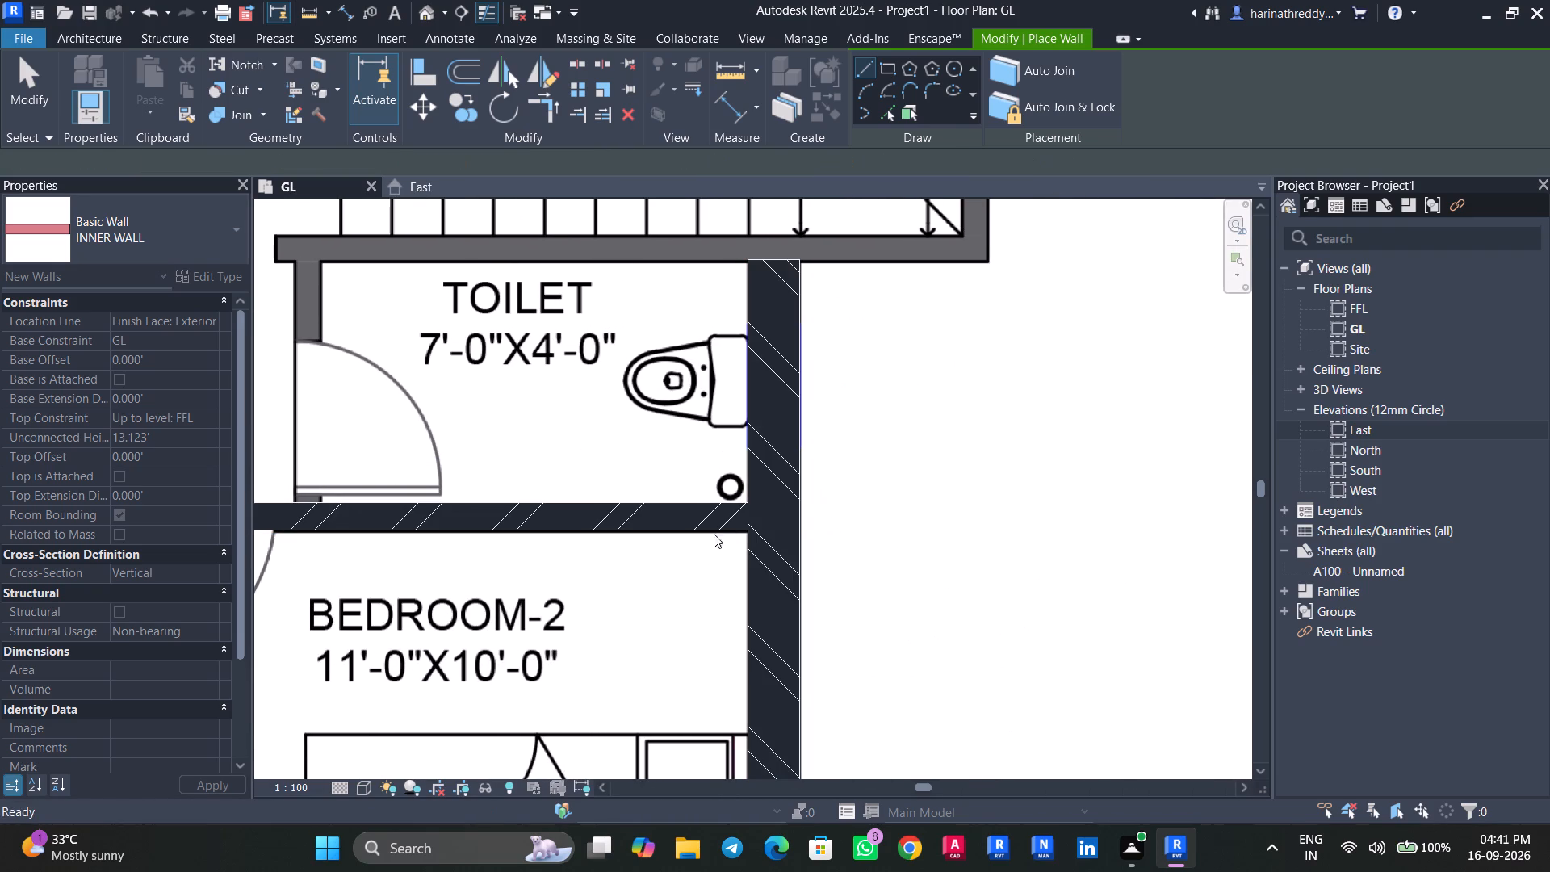
pyautogui.press('Escape')
pyautogui.press('Escape')
pyautogui.press('Escape')
# Nudge the new cross wall slightly toward Bedroom-2 to align it with the underlay.
pyautogui.click(627, 522)
pyautogui.scroll(4, 627, 522)
pyautogui.press('Down')
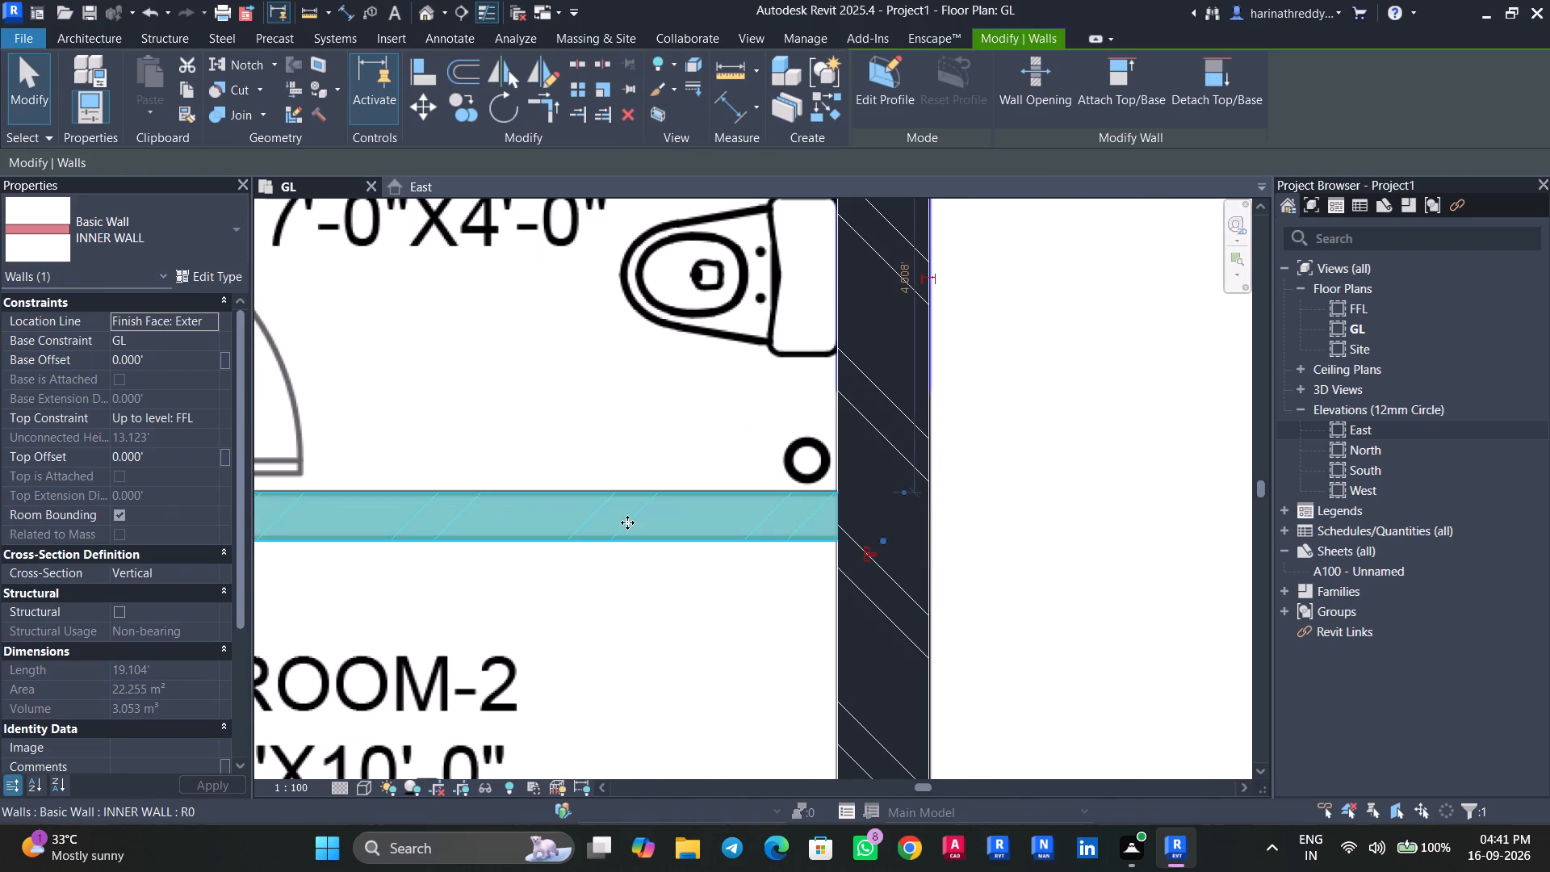
pyautogui.press('Escape')
# Examine the new walls and the remaining inner partitions around the Hall, Kitchen, Bedroom-1, toilets and staircase.
pyautogui.scroll(-6, 615, 589)
pyautogui.moveTo(568, 628); pyautogui.dragTo(874, 599, button='middle')
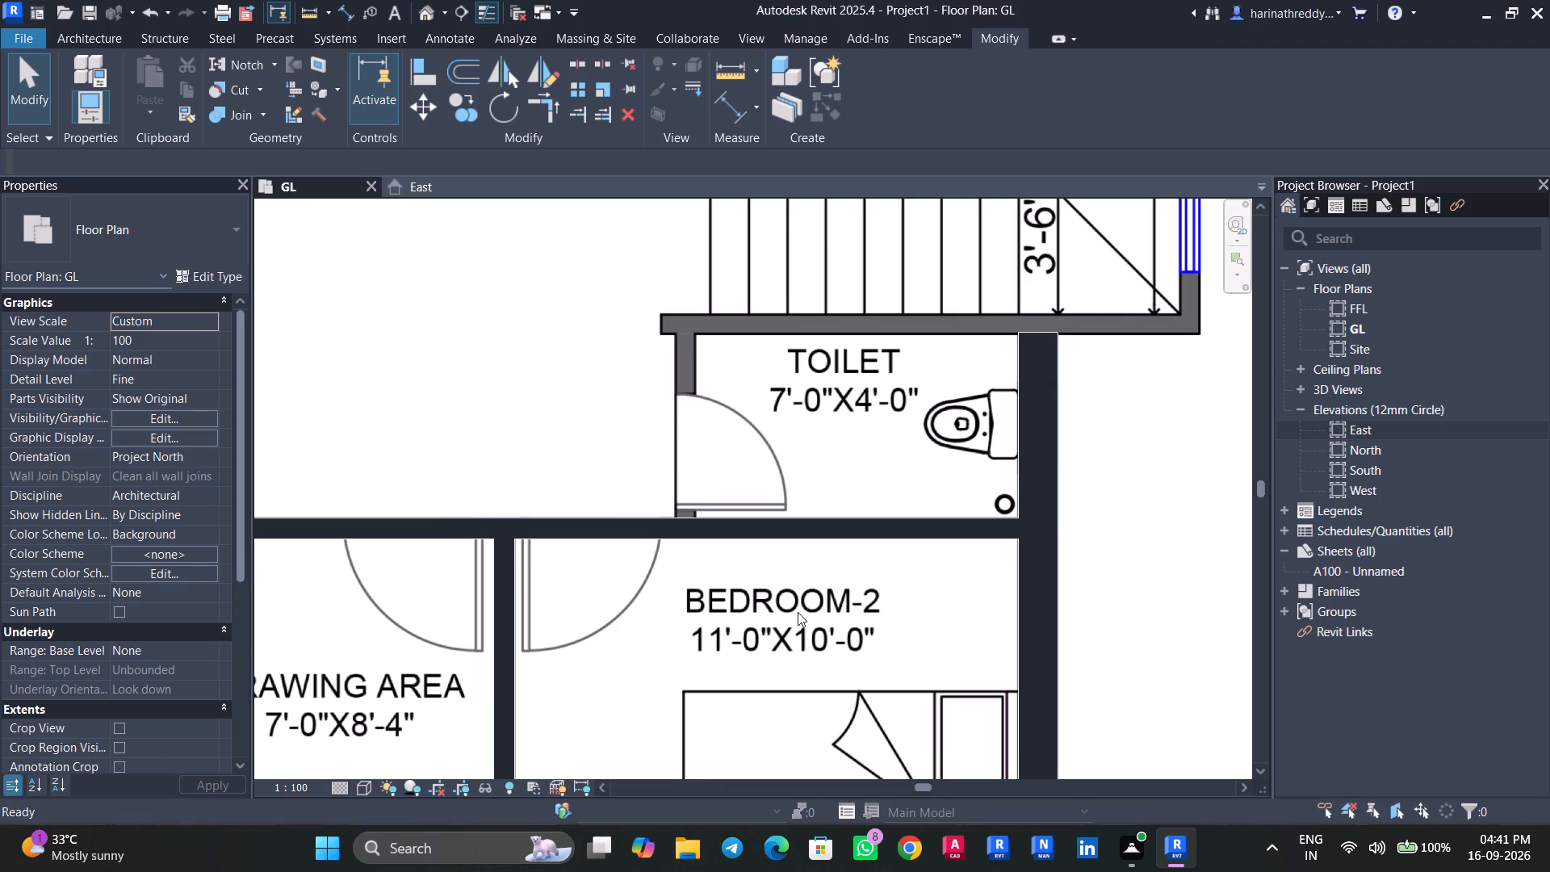
pyautogui.scroll(-2, 749, 614)
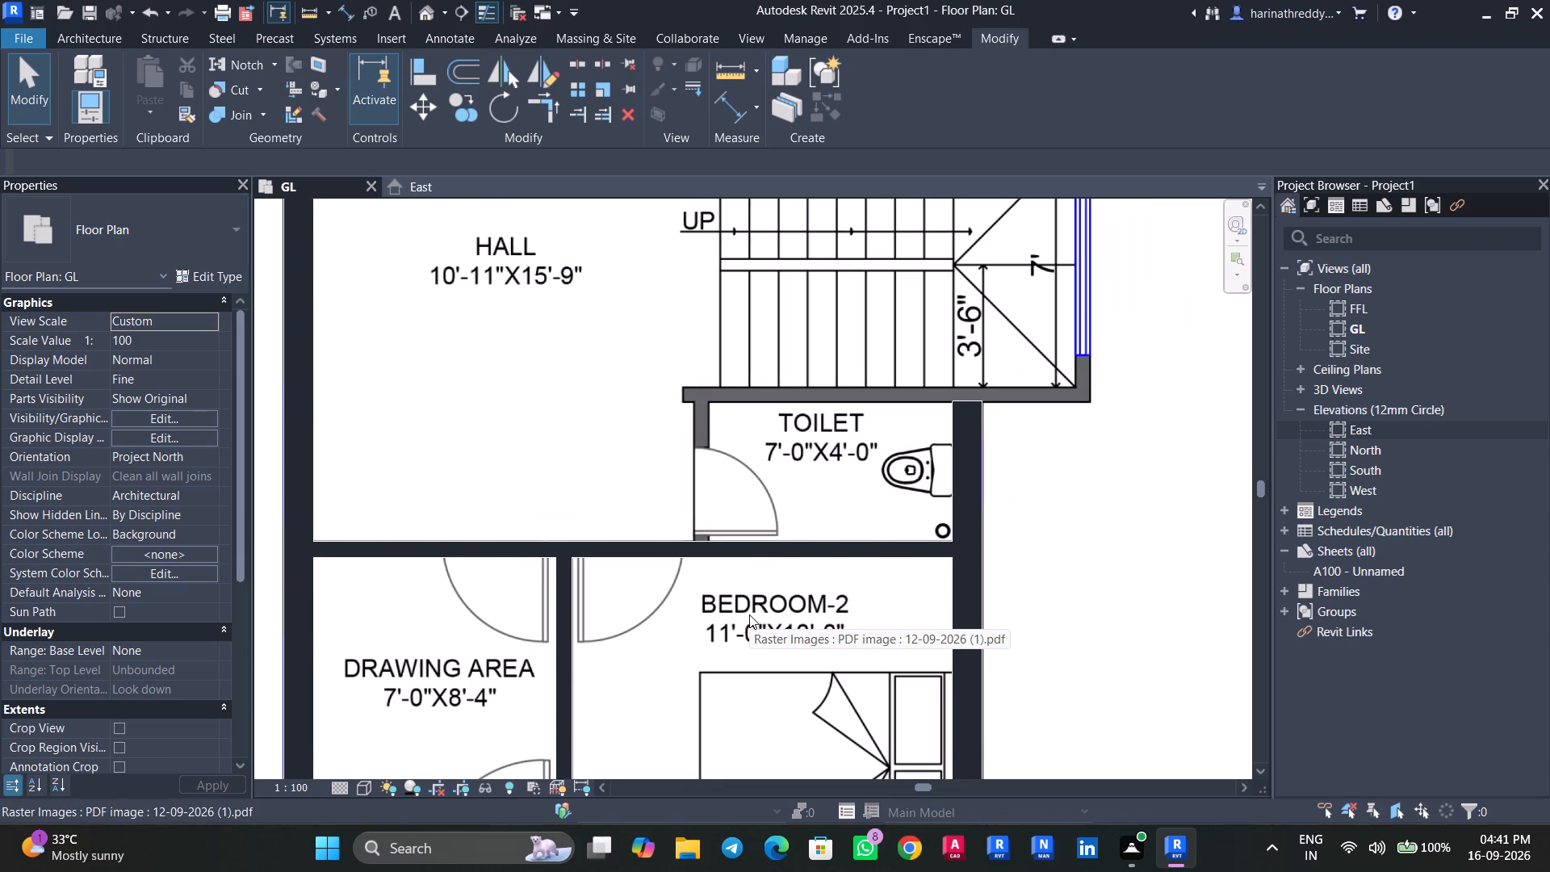
pyautogui.scroll(-3, 648, 455)
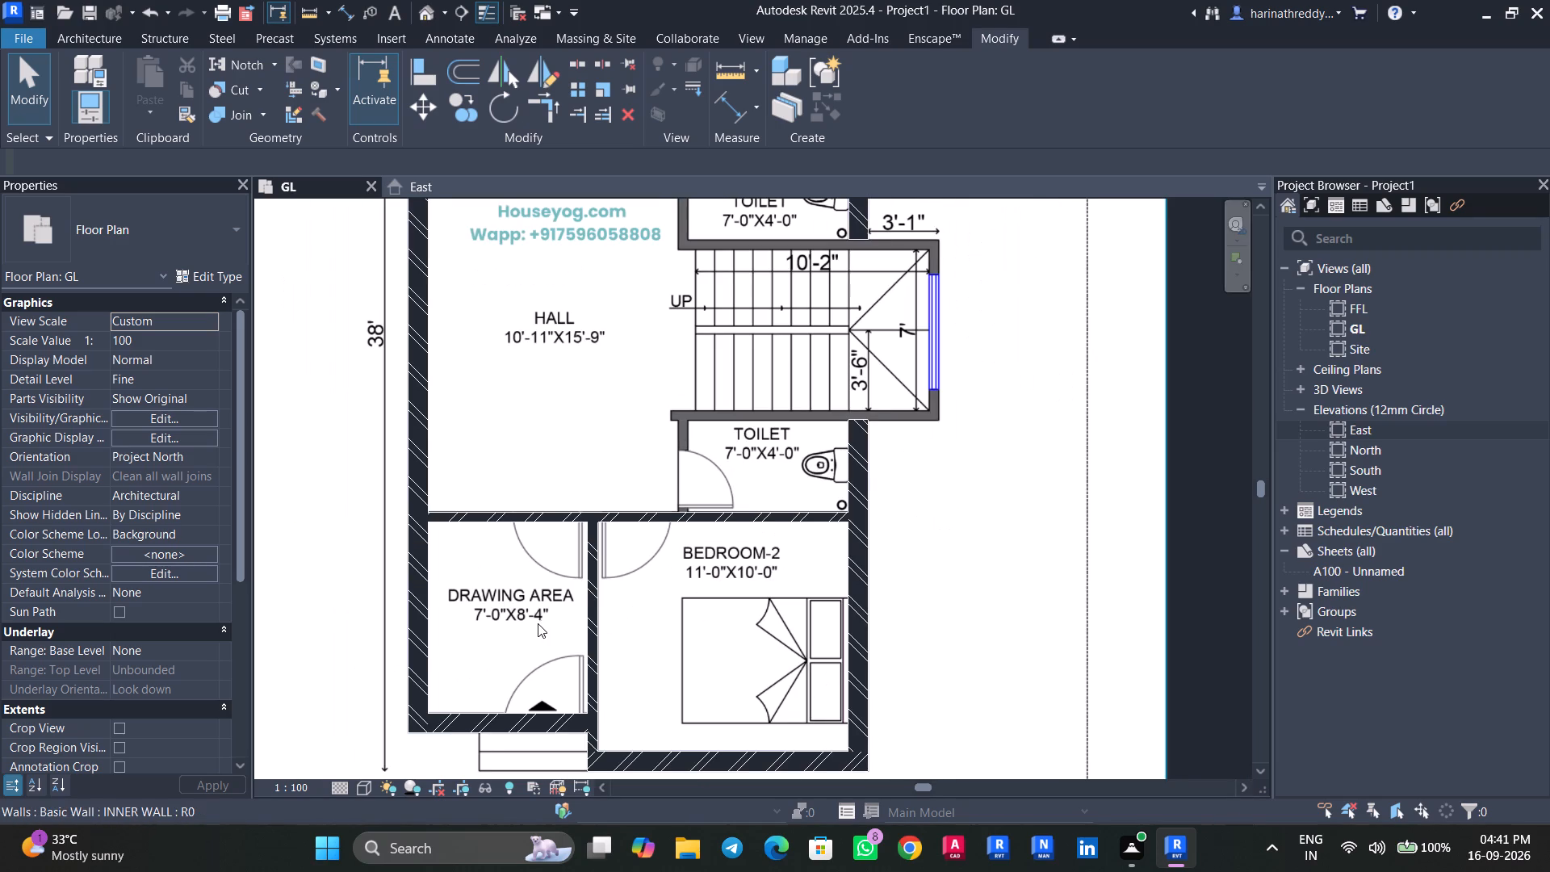
pyautogui.moveTo(538, 622); pyautogui.dragTo(509, 848, button='middle')
pyautogui.moveTo(584, 547); pyautogui.dragTo(596, 660, button='middle')
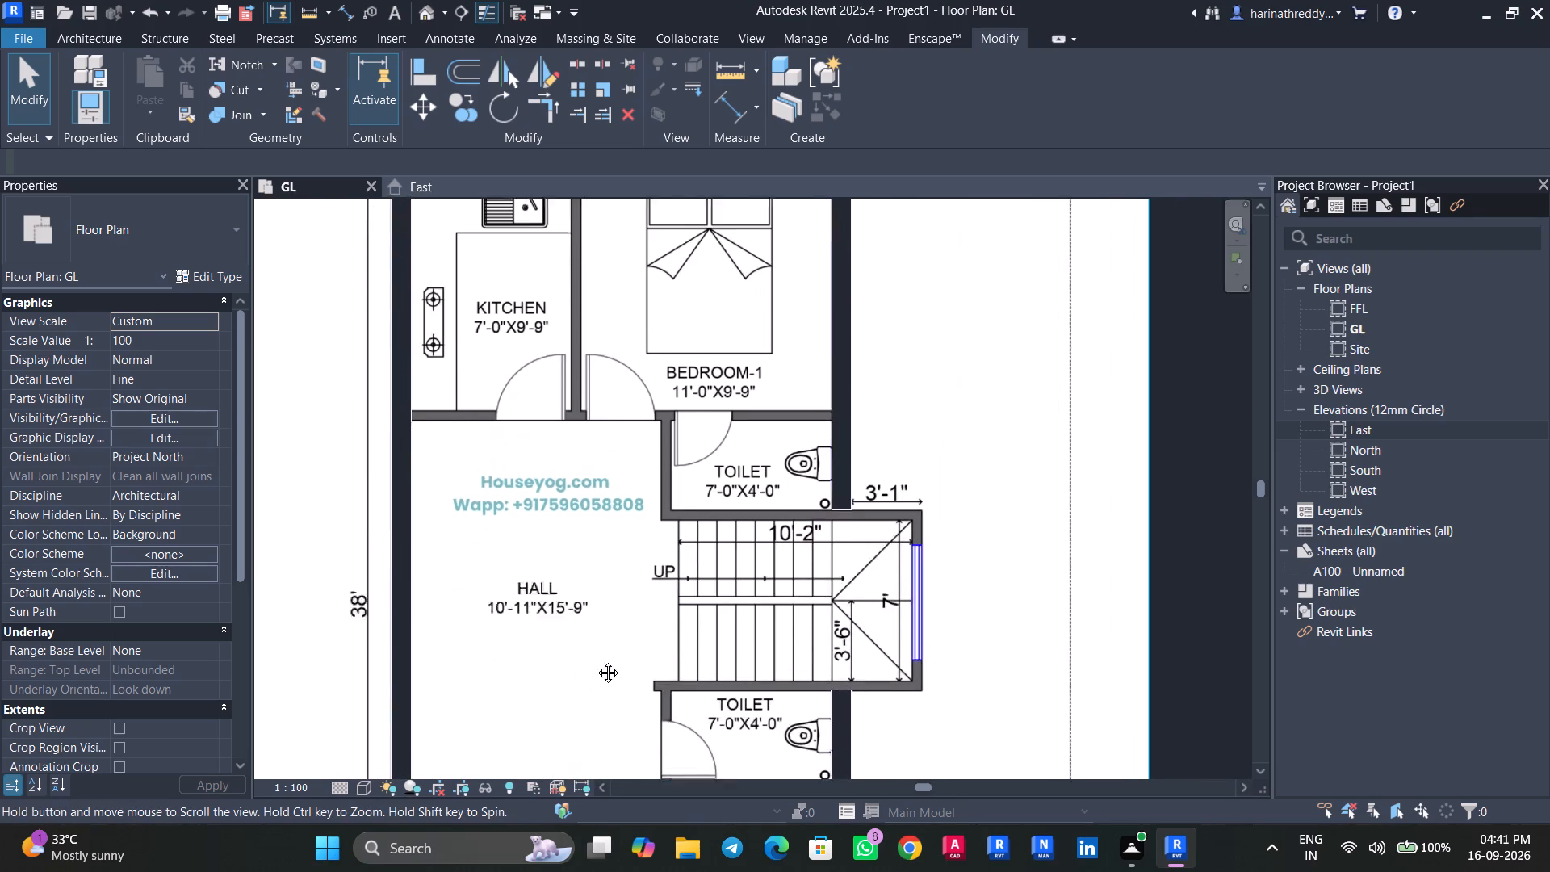
pyautogui.moveTo(596, 660); pyautogui.dragTo(592, 653, button='middle')
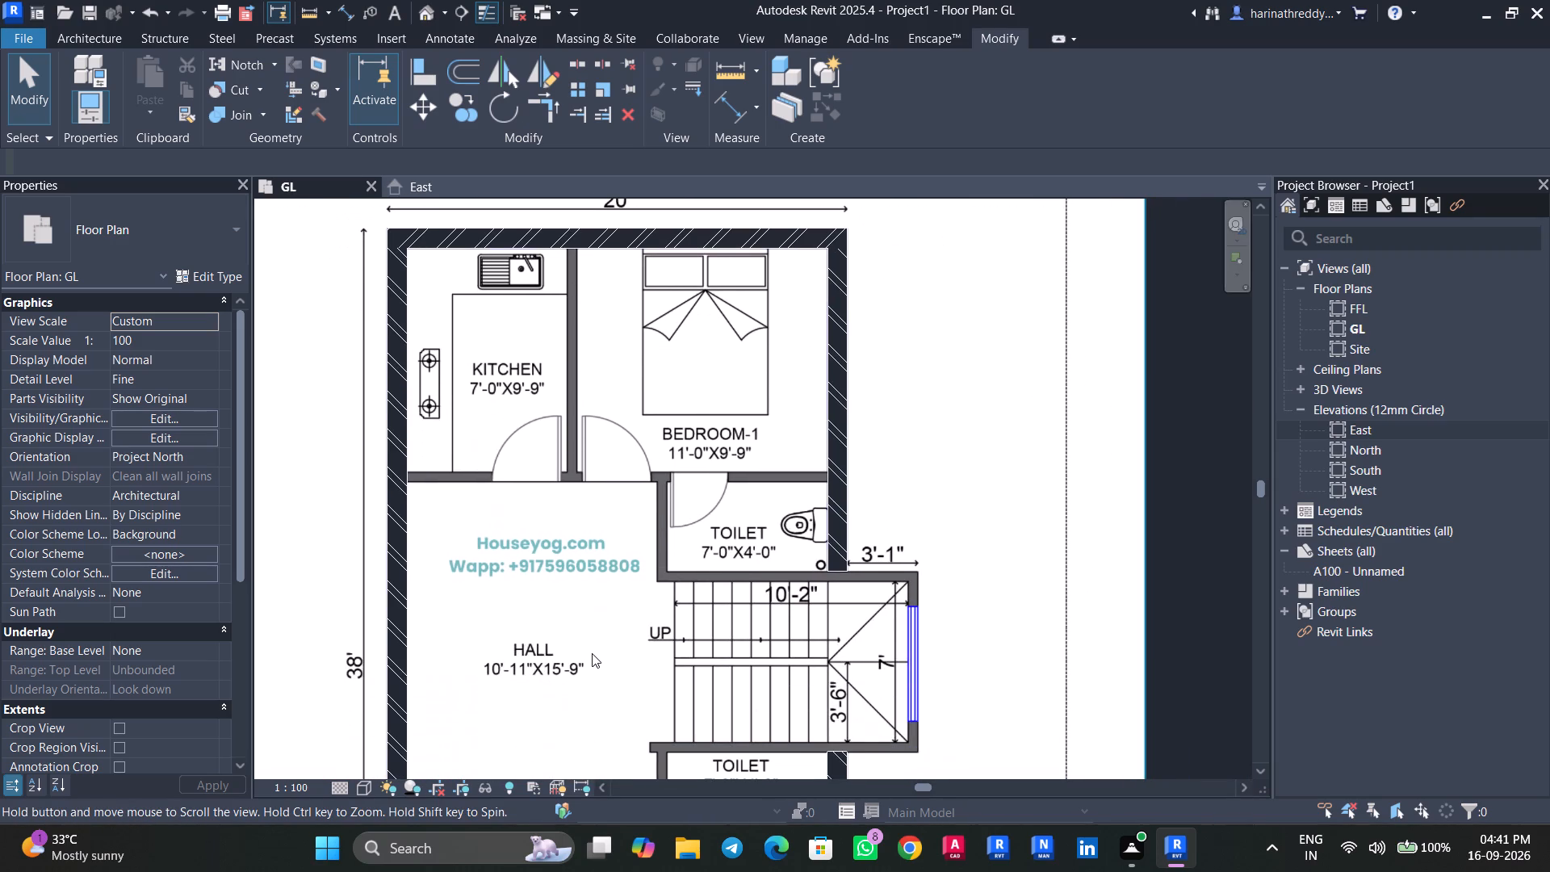
pyautogui.scroll(2, 592, 653)
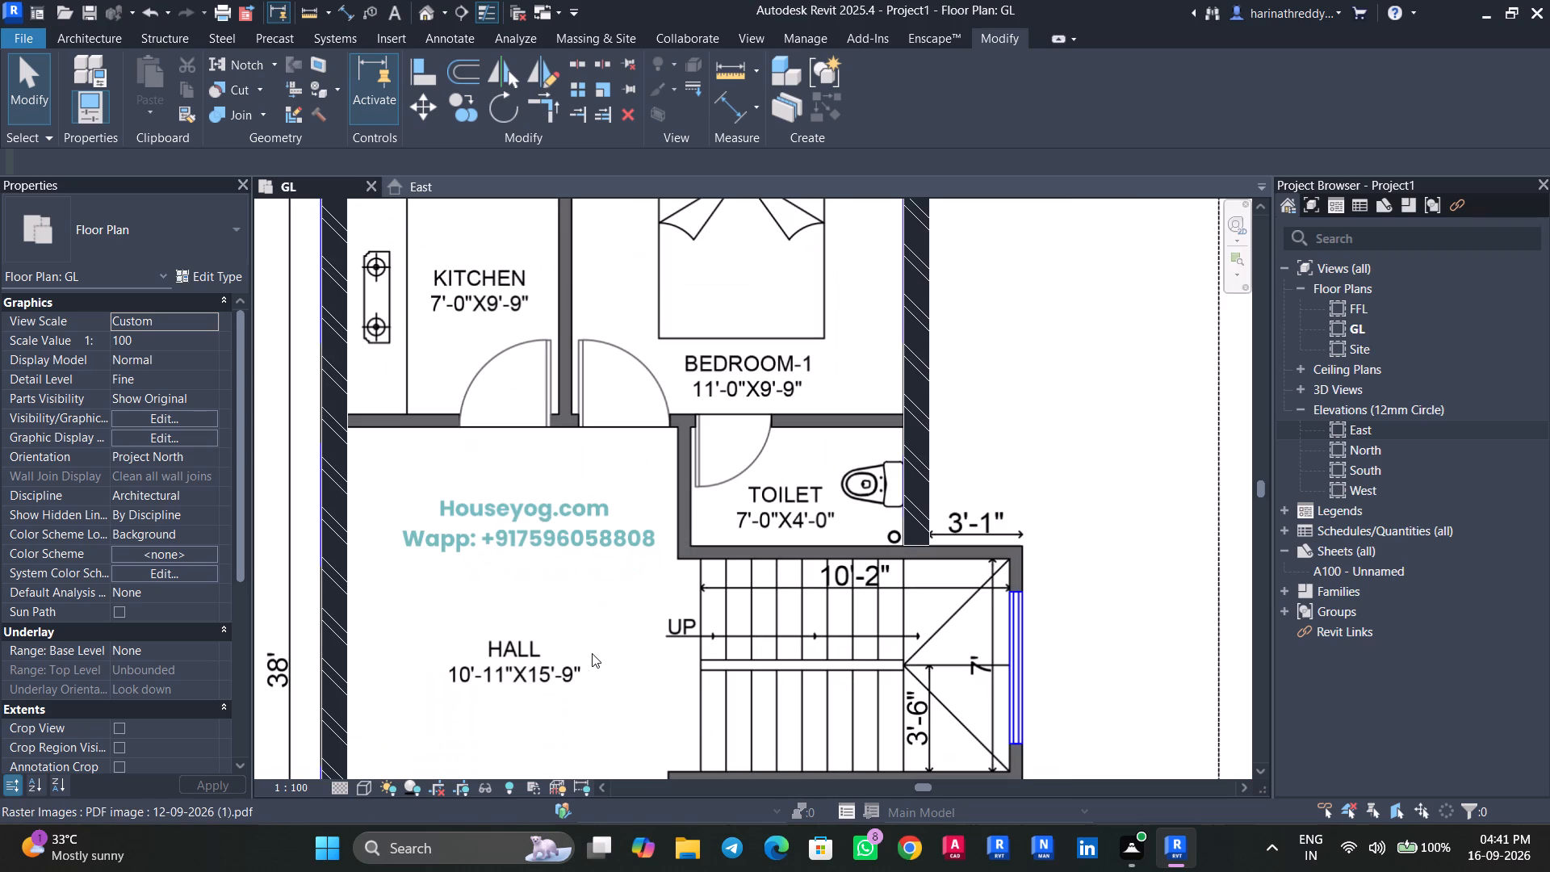
pyautogui.scroll(-2, 592, 653)
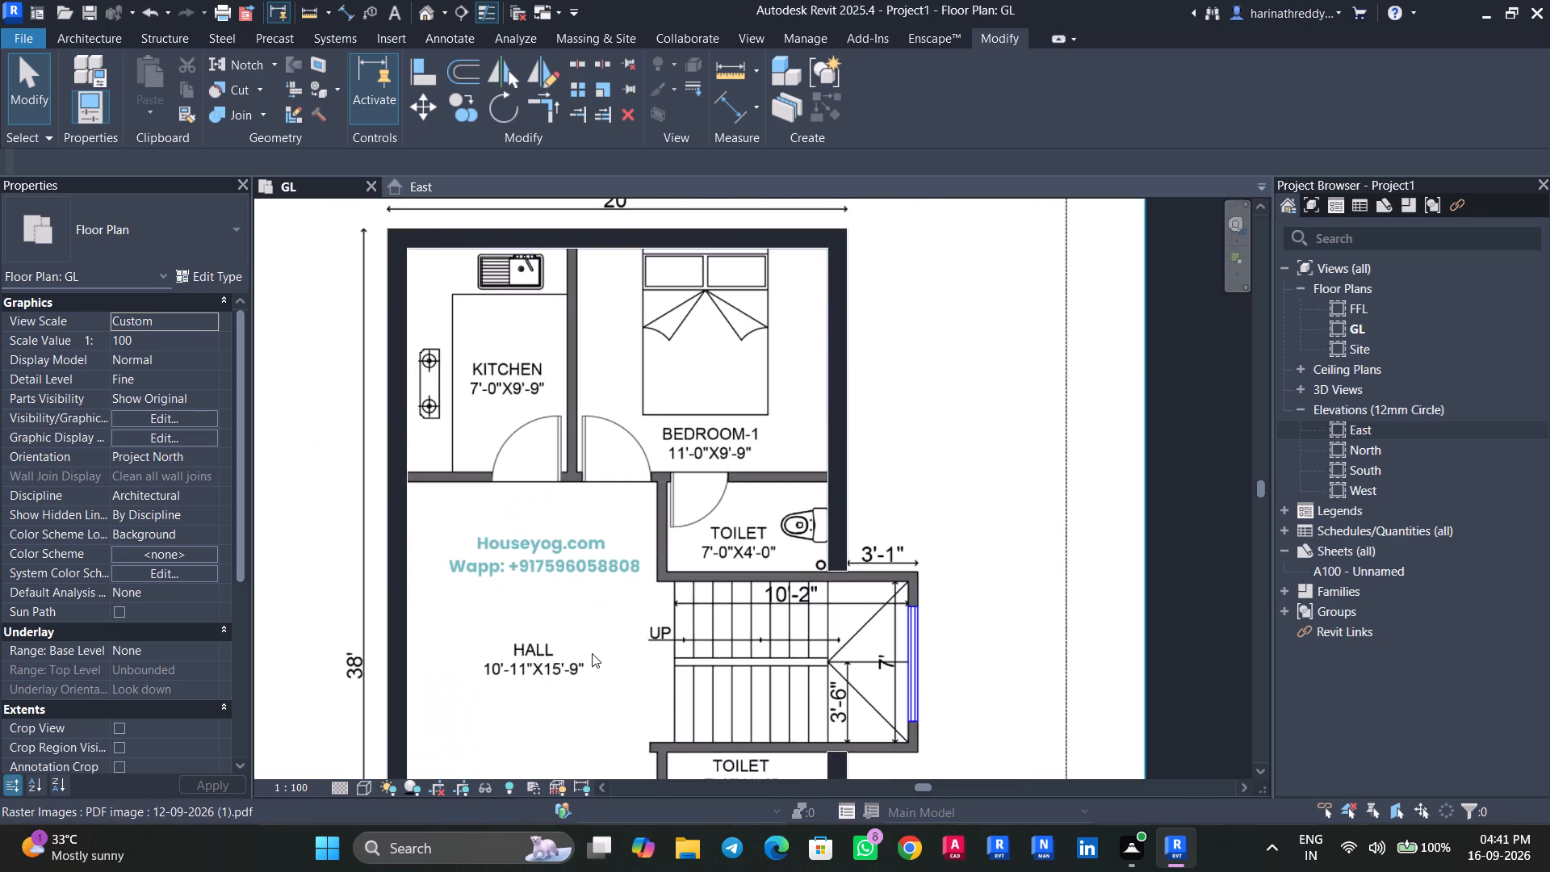
pyautogui.scroll(3, 592, 653)
pyautogui.moveTo(592, 653); pyautogui.dragTo(551, 624, button='middle')
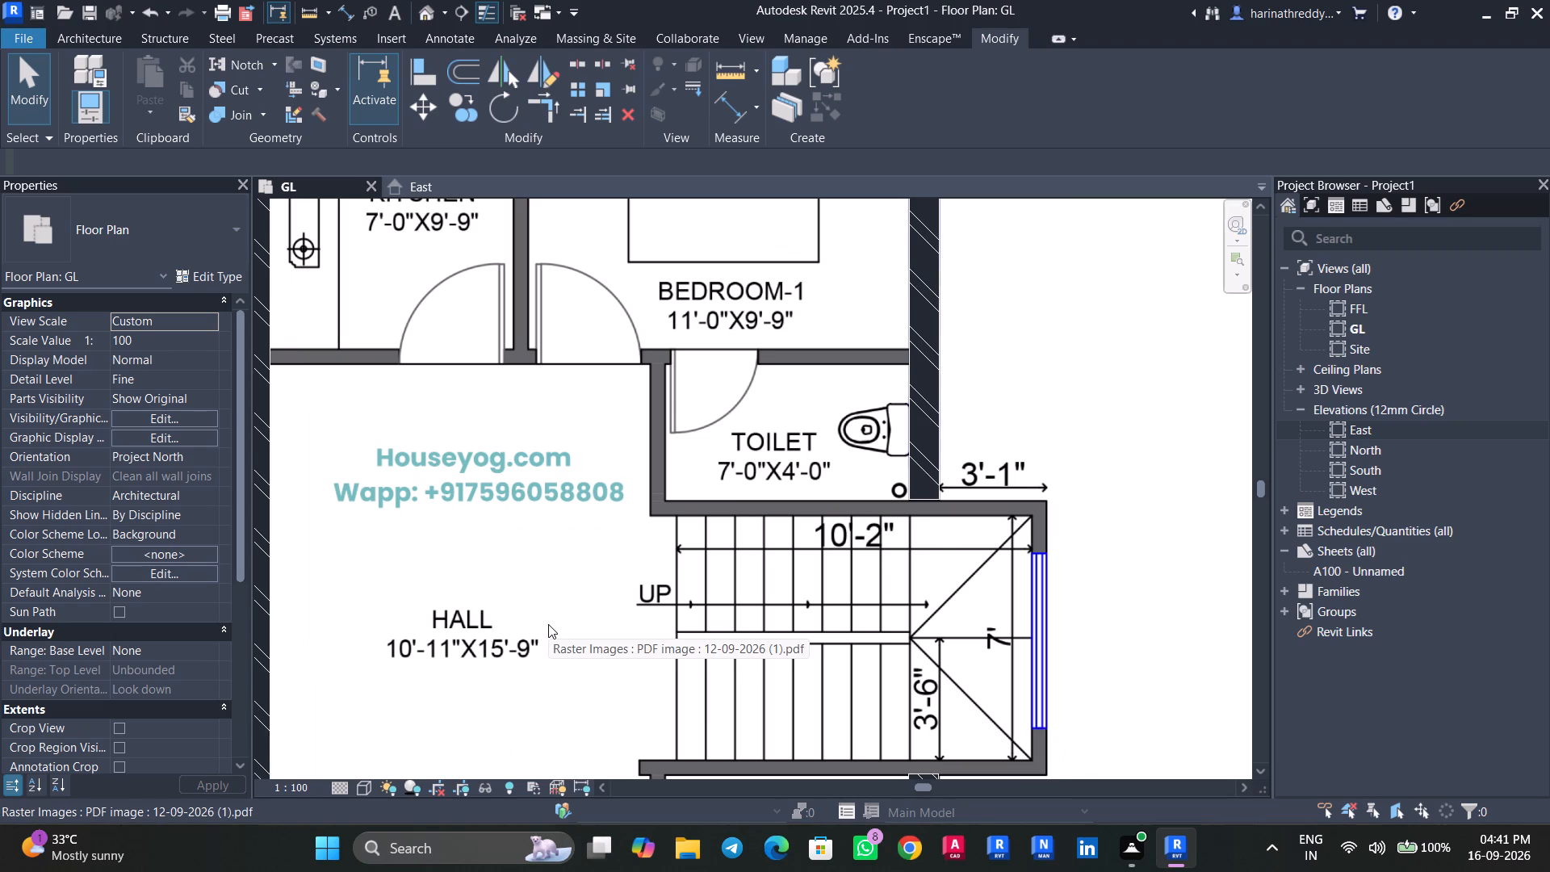
# Draw an INNER WALL about 4 ft long on the door side of Bedroom-2's toilet, from the cross wall to the staircase wall, flipped toward the Hall.
pyautogui.write('WA')
pyautogui.scroll(-4, 717, 620)
pyautogui.moveTo(714, 656); pyautogui.dragTo(681, 439, button='middle')
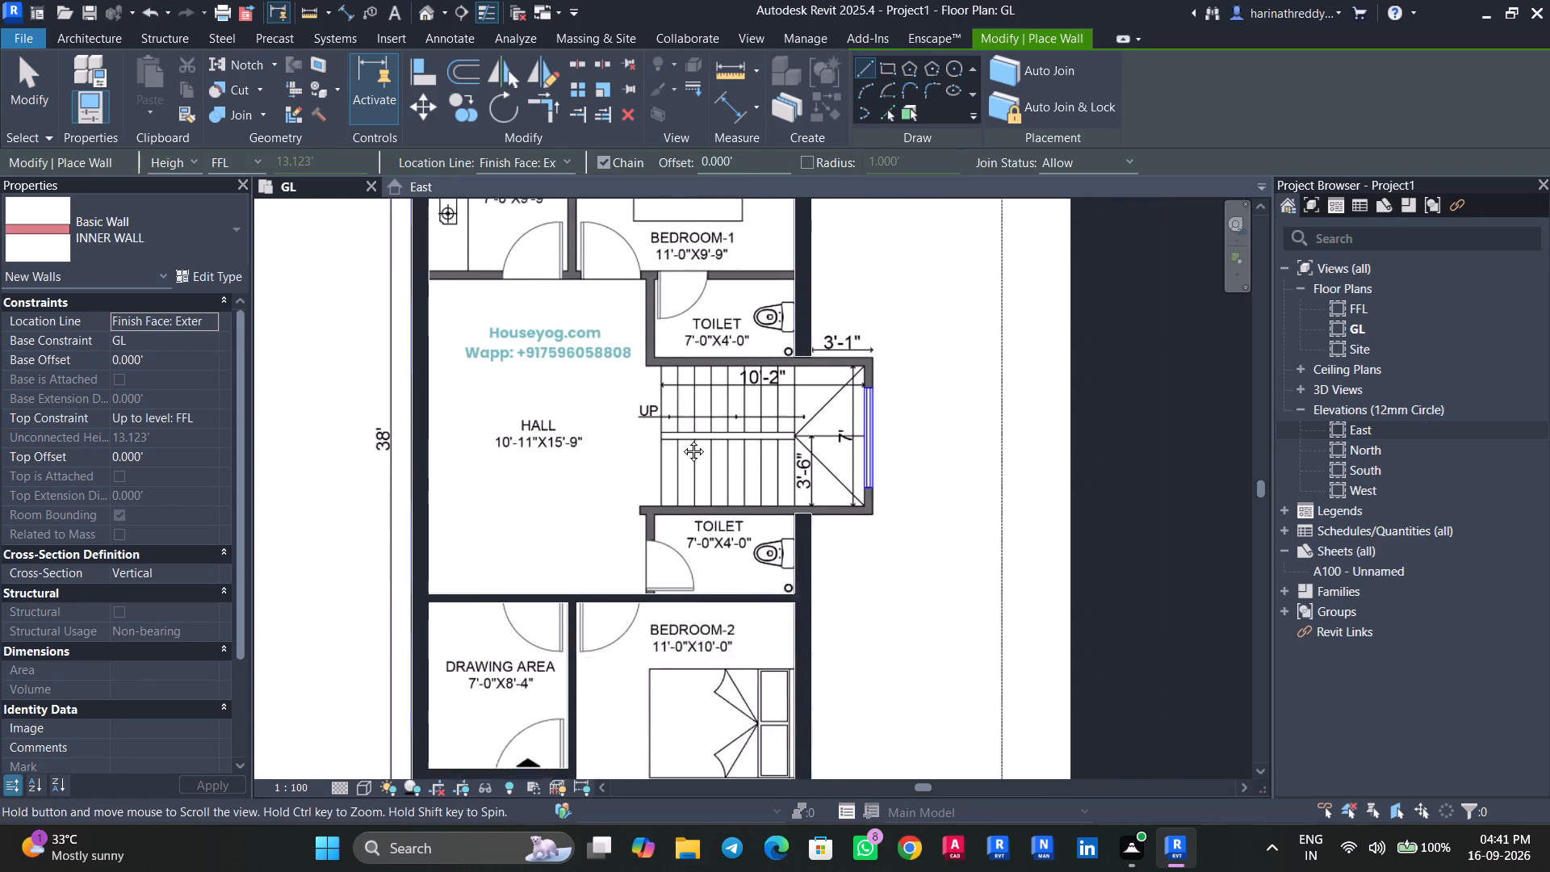
pyautogui.moveTo(681, 439); pyautogui.dragTo(680, 408, button='middle')
pyautogui.scroll(9, 660, 532)
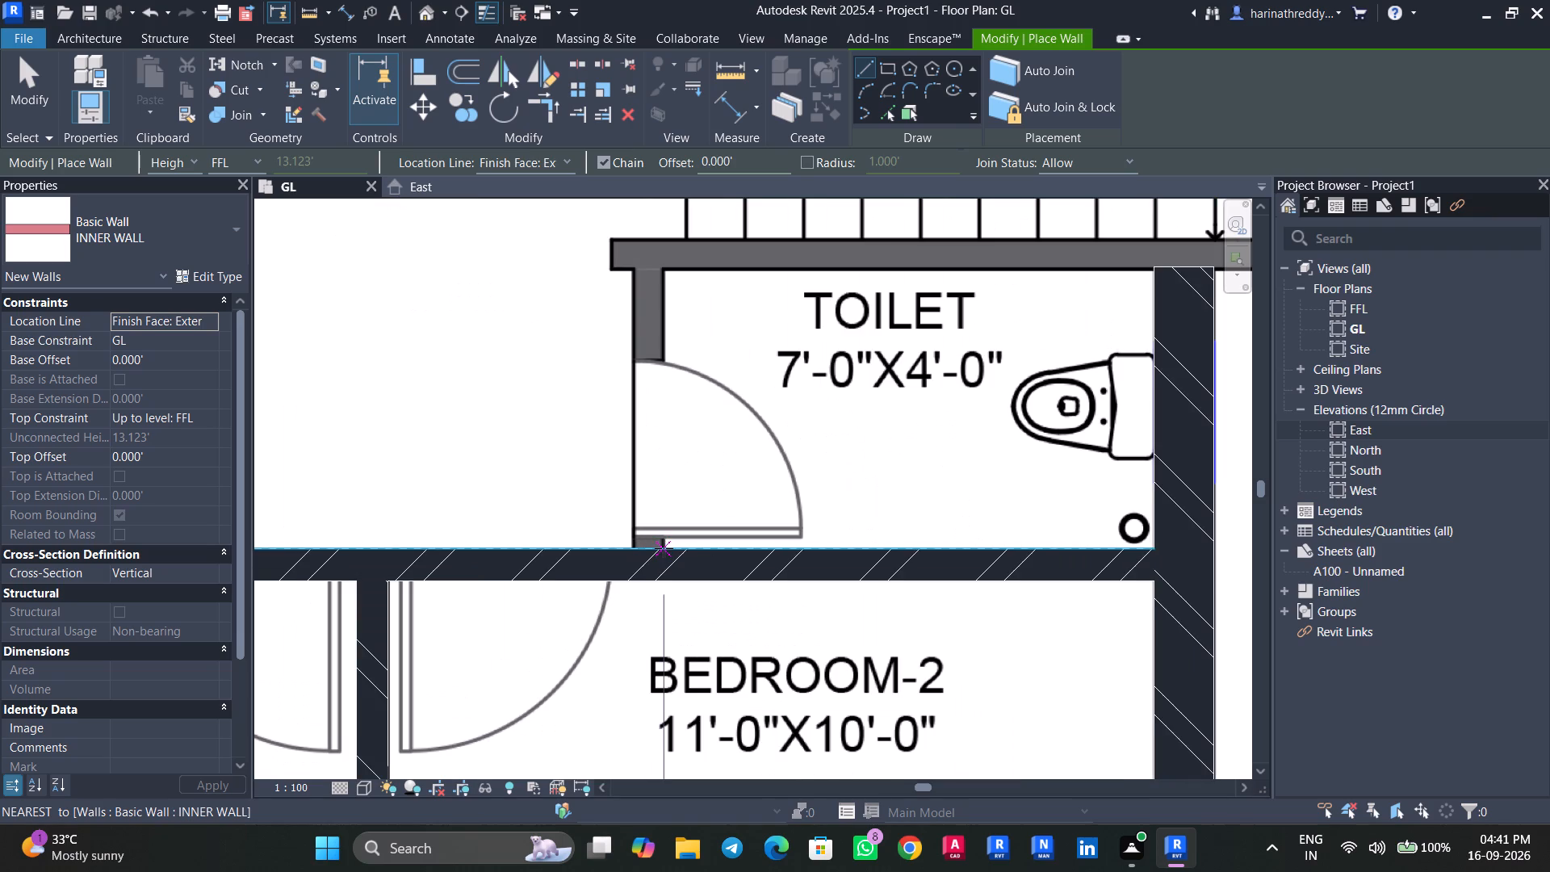
pyautogui.click(664, 548)
pyautogui.press('space')
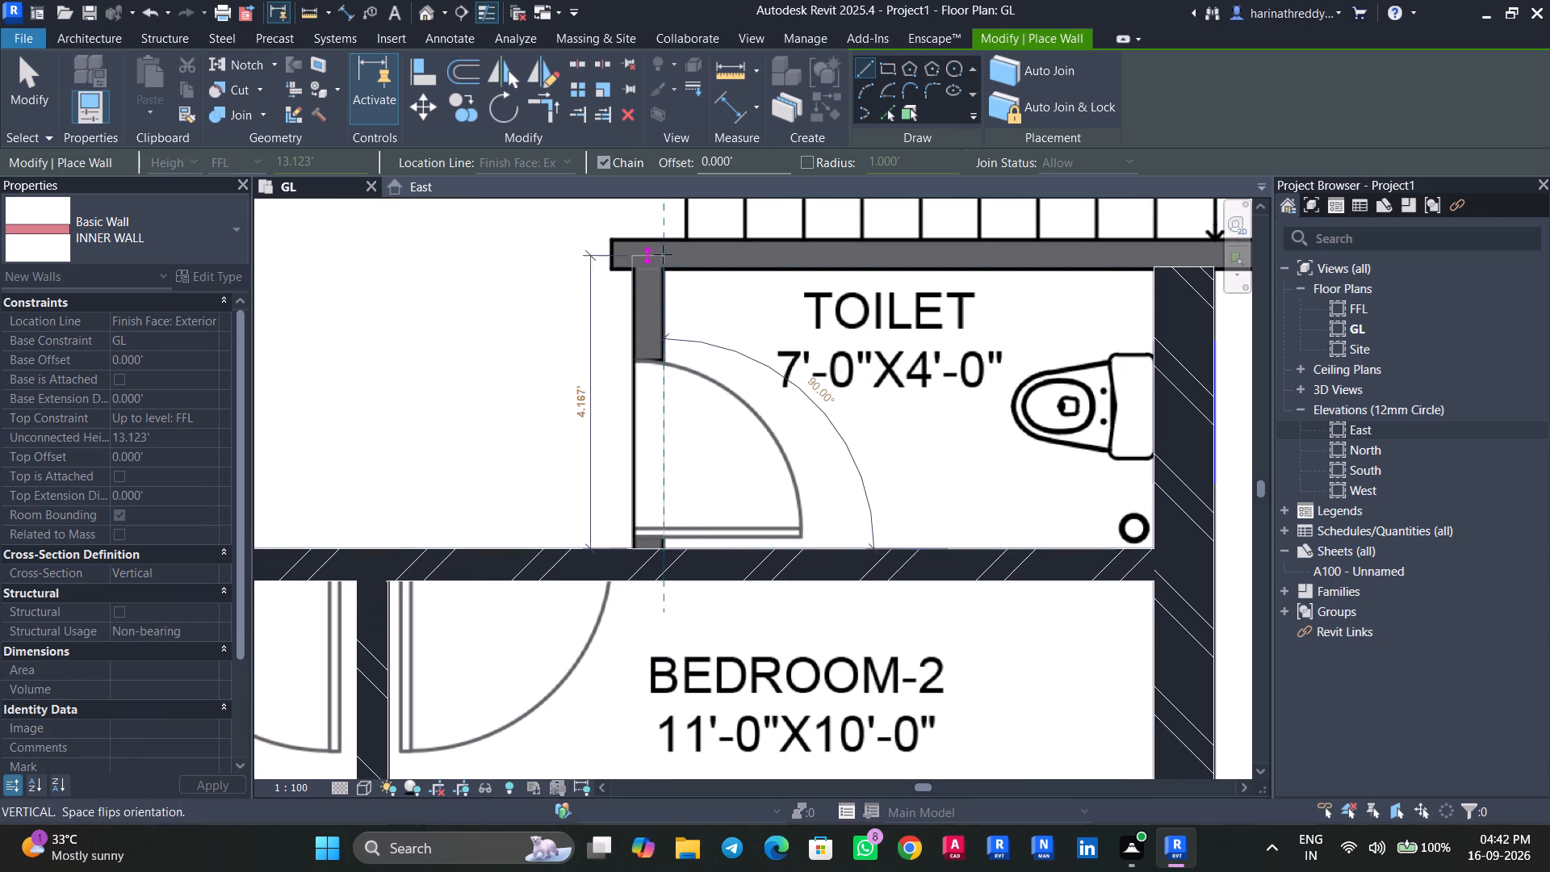
pyautogui.click(664, 268)
pyautogui.moveTo(687, 315); pyautogui.dragTo(699, 510, button='middle')
pyautogui.scroll(1, 698, 509)
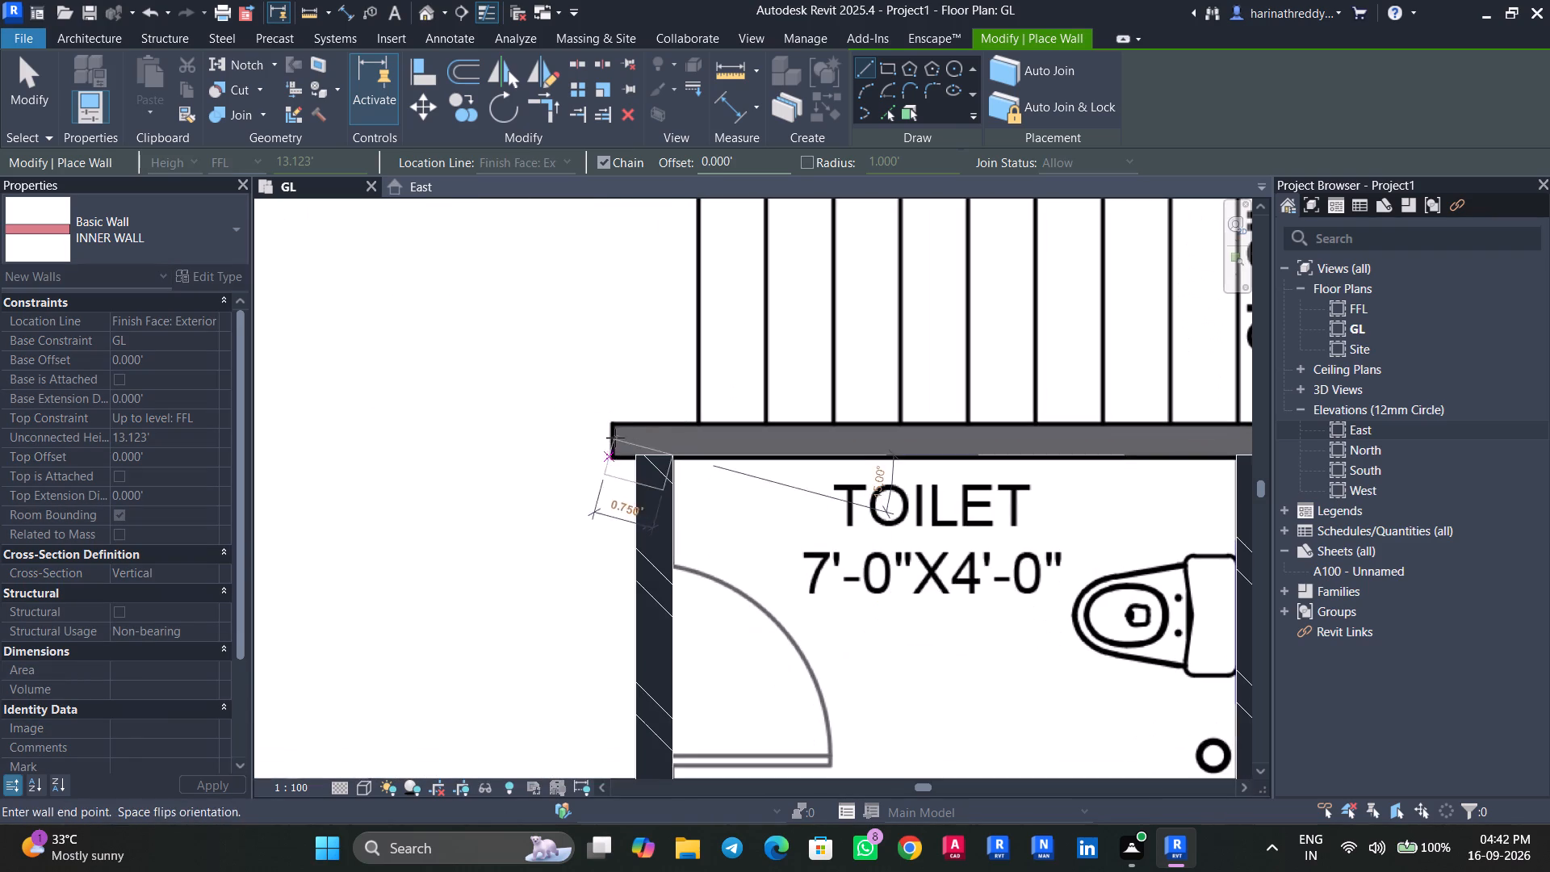
pyautogui.press('Escape')
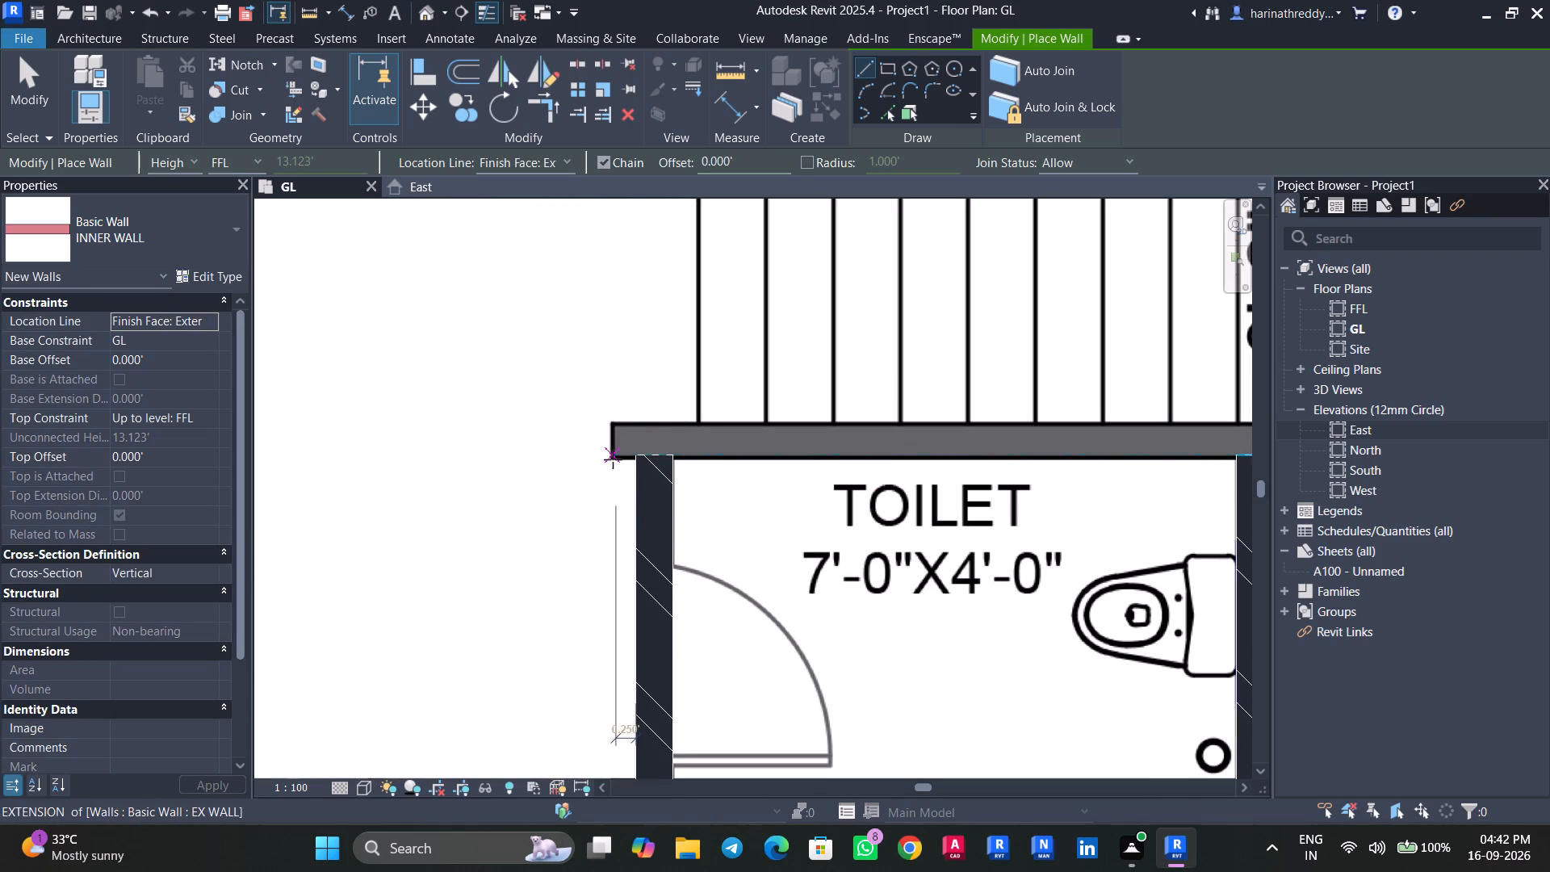
# Draw an INNER WALL about 11.7 ft long between Bedroom-2's toilet and the staircase, from the Hall end to the outer stair corner, flipped toward the stairs.
pyautogui.click(612, 459)
pyautogui.press('space')
pyautogui.moveTo(830, 453); pyautogui.dragTo(586, 472, button='middle')
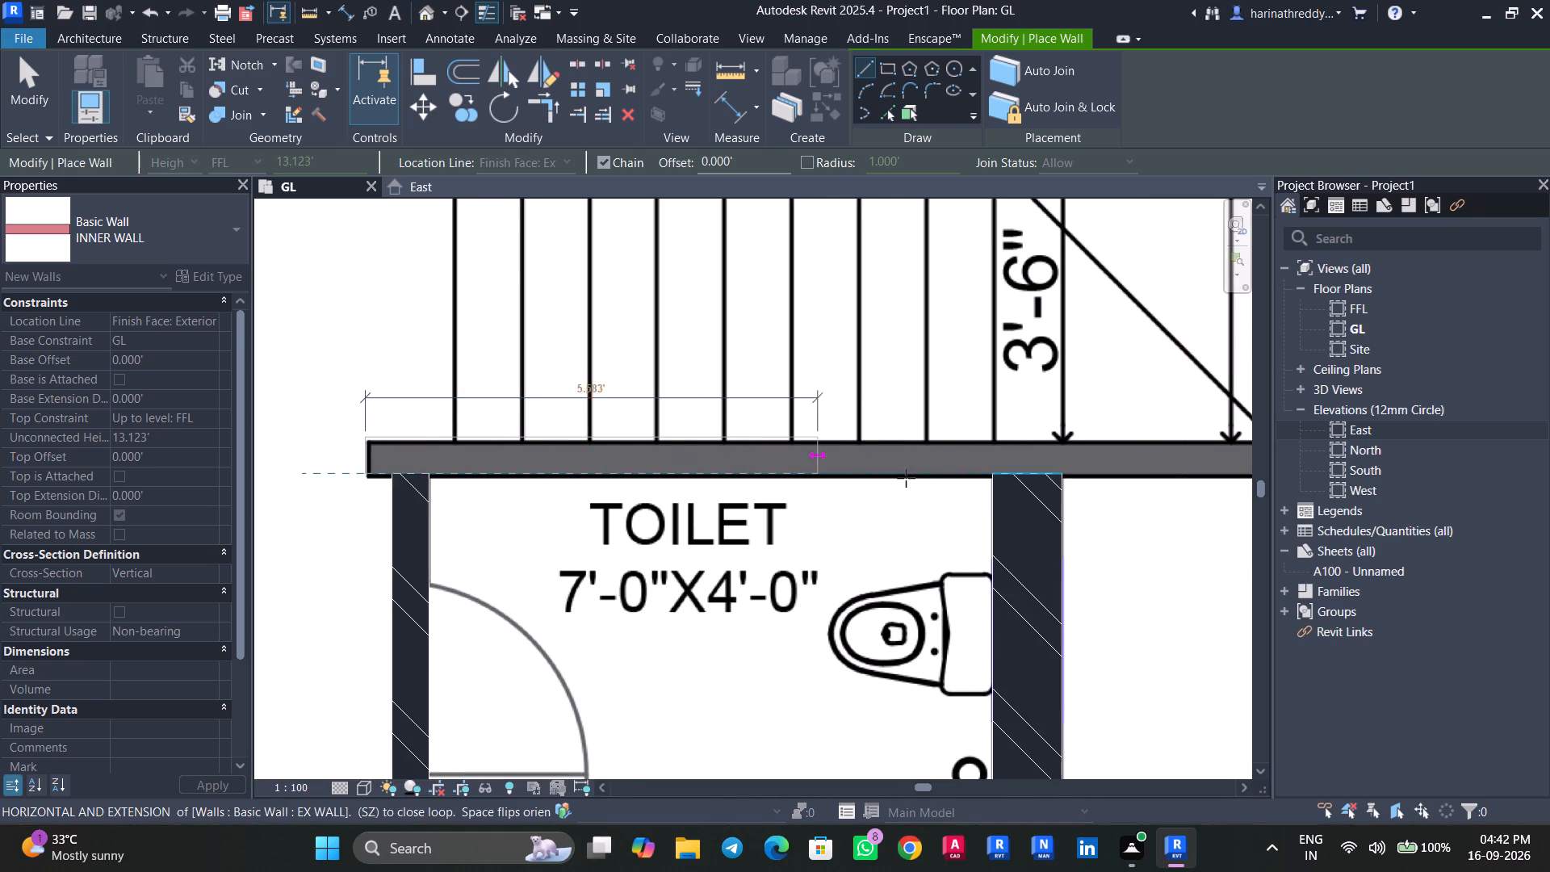
pyautogui.moveTo(1021, 472); pyautogui.dragTo(539, 443, button='middle')
pyautogui.click(827, 442)
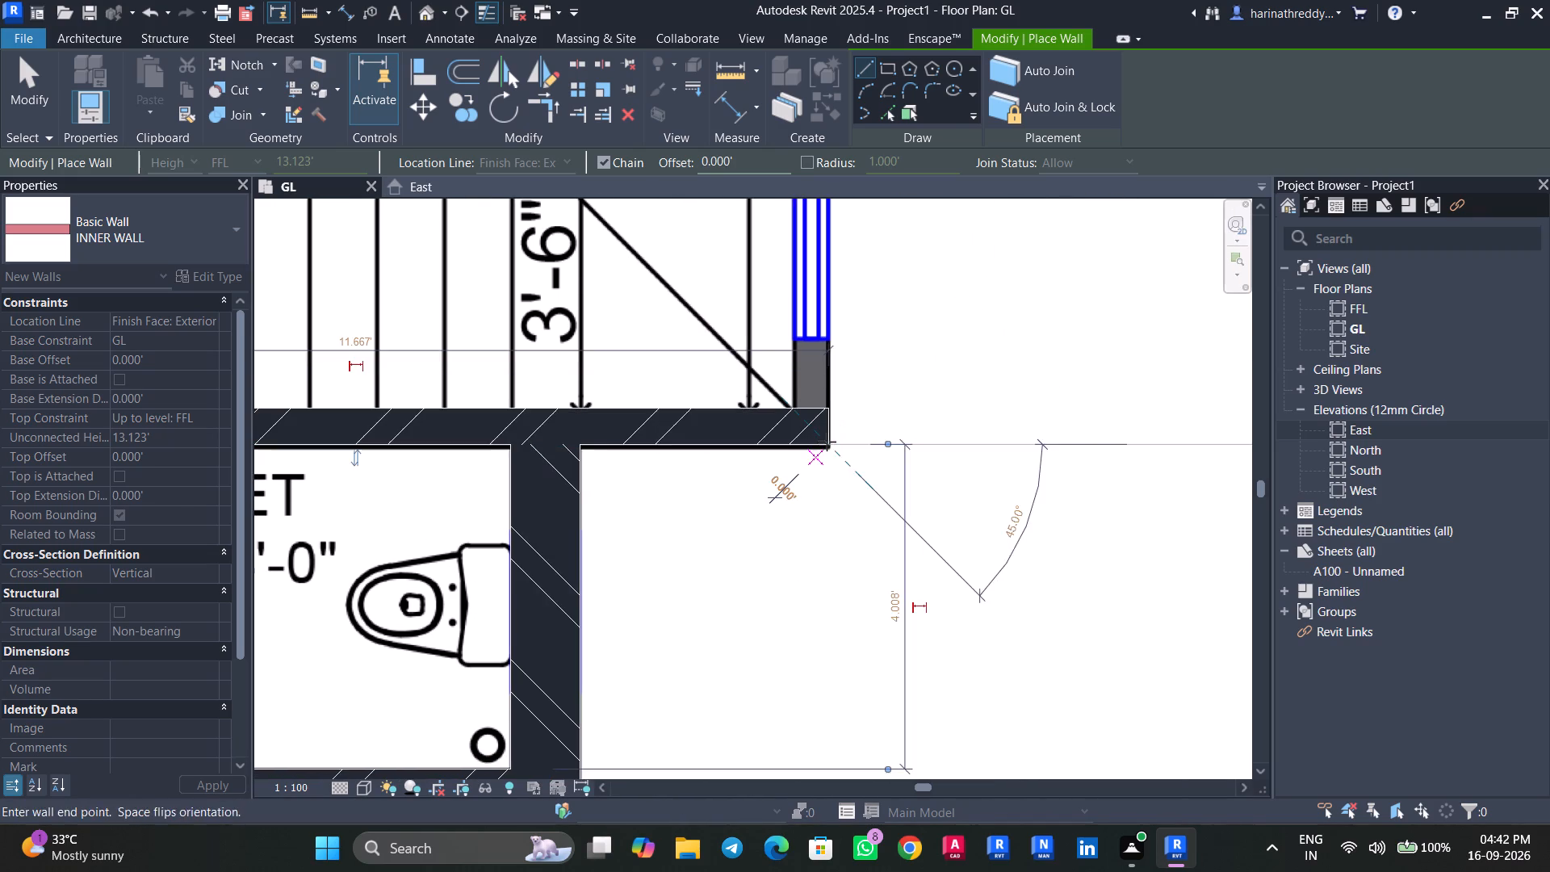
pyautogui.press('Escape')
pyautogui.press('Escape')
pyautogui.press('Escape')
# Nudge the new staircase wall slightly toward Bedroom-2's toilet to align it with the underlay.
pyautogui.click(674, 430)
pyautogui.press('Down')
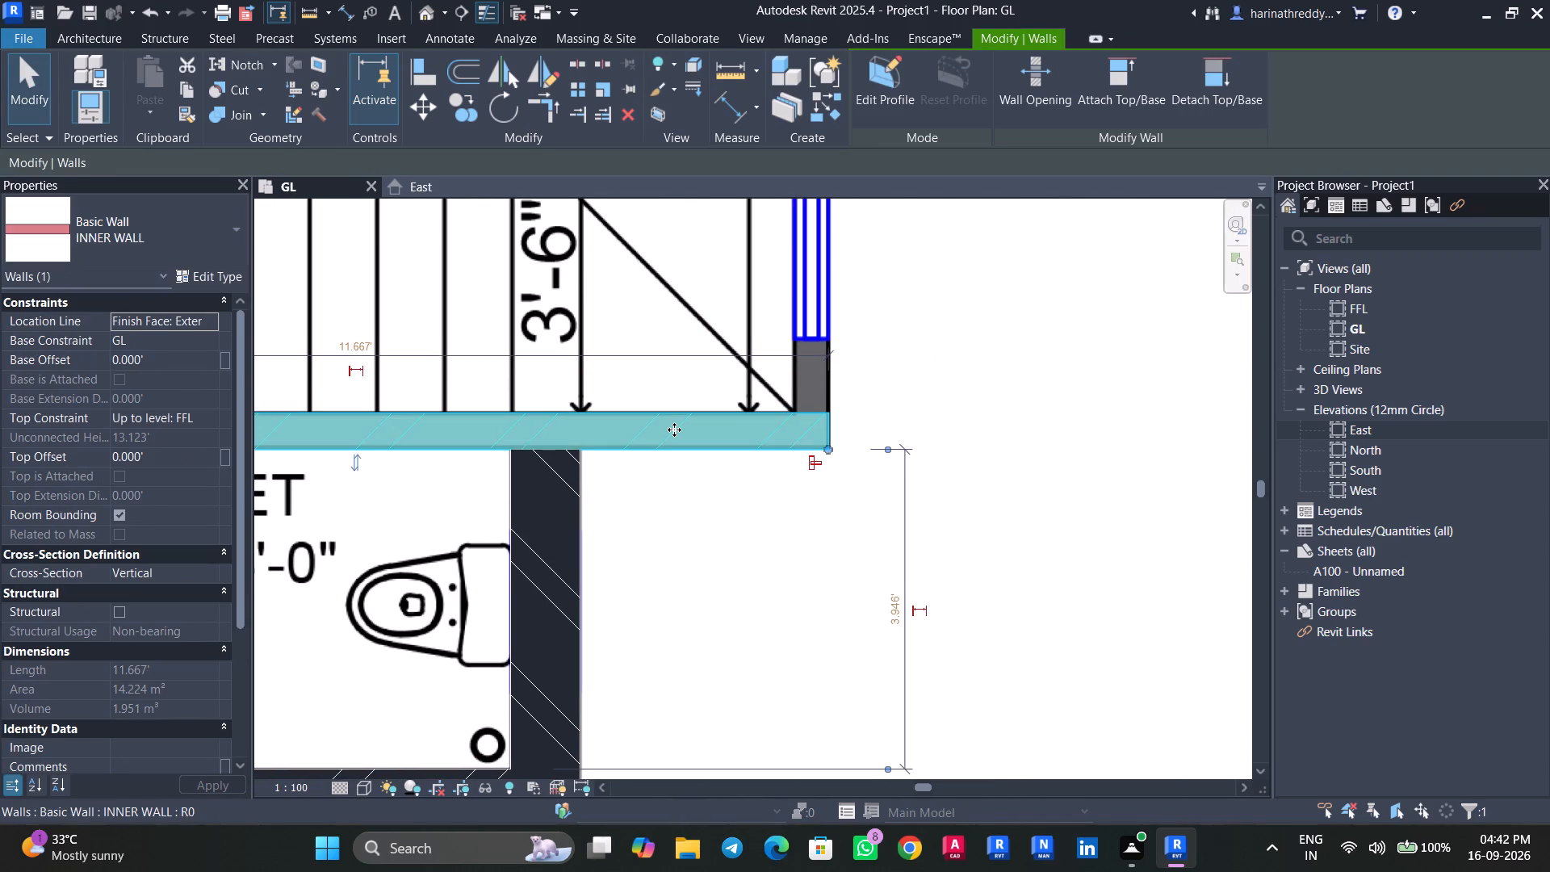
pyautogui.press('Escape')
# Draw an INNER WALL along the staircase's windowed outer edge, from the new stair wall's end to the opposite stair corner, flipped inward.
pyautogui.scroll(-8, 801, 505)
pyautogui.write('WA')
pyautogui.click(808, 473)
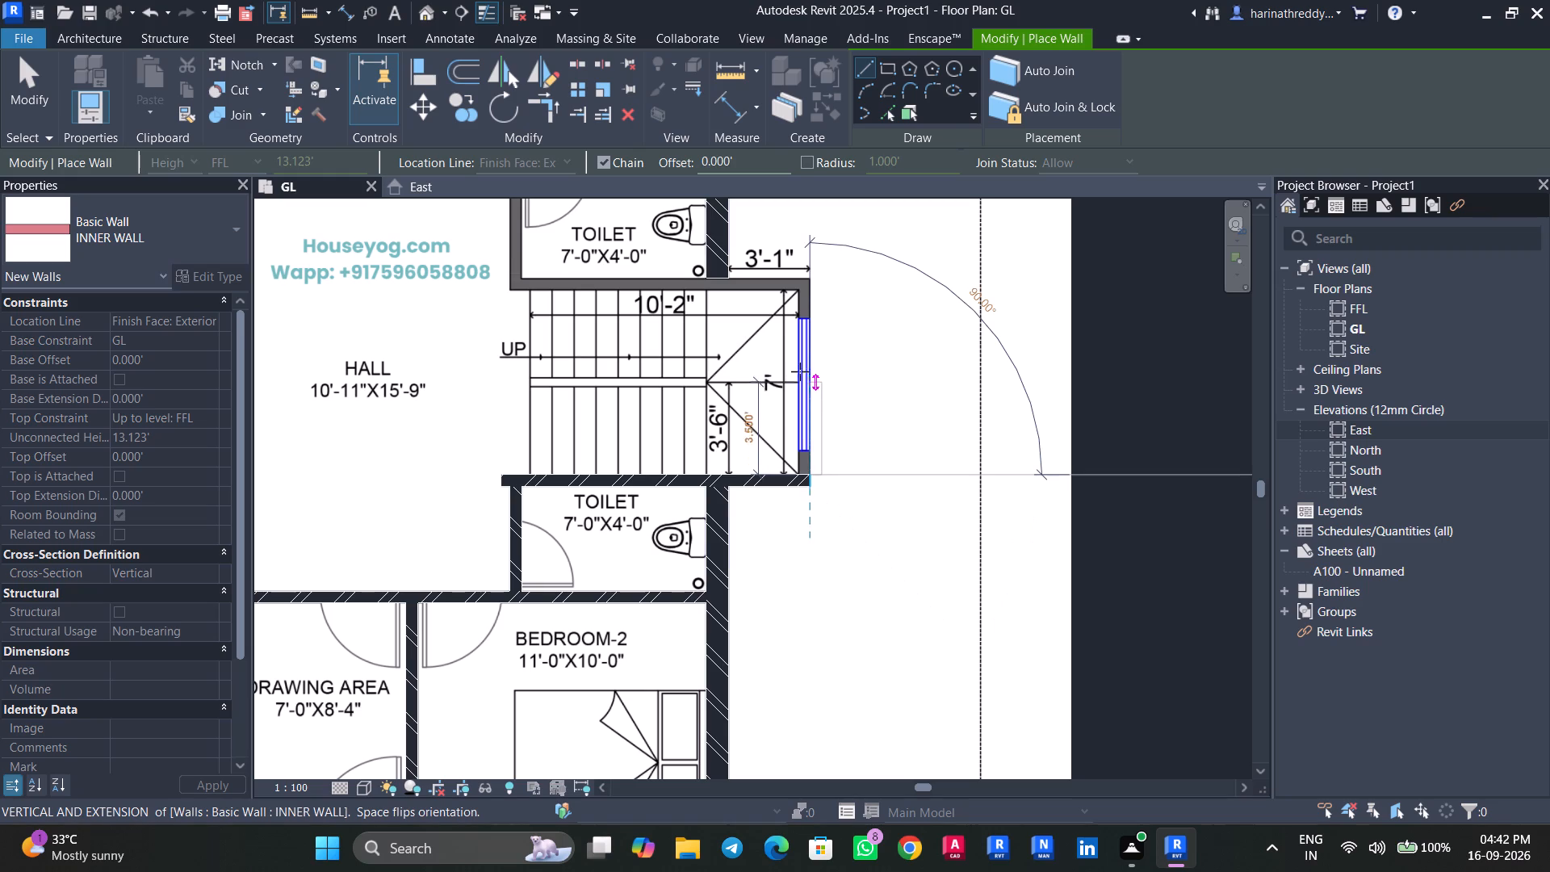
pyautogui.press('space')
pyautogui.scroll(5, 802, 288)
pyautogui.scroll(-1, 803, 287)
pyautogui.scroll(5, 804, 287)
pyautogui.moveTo(806, 287); pyautogui.dragTo(811, 357, button='middle')
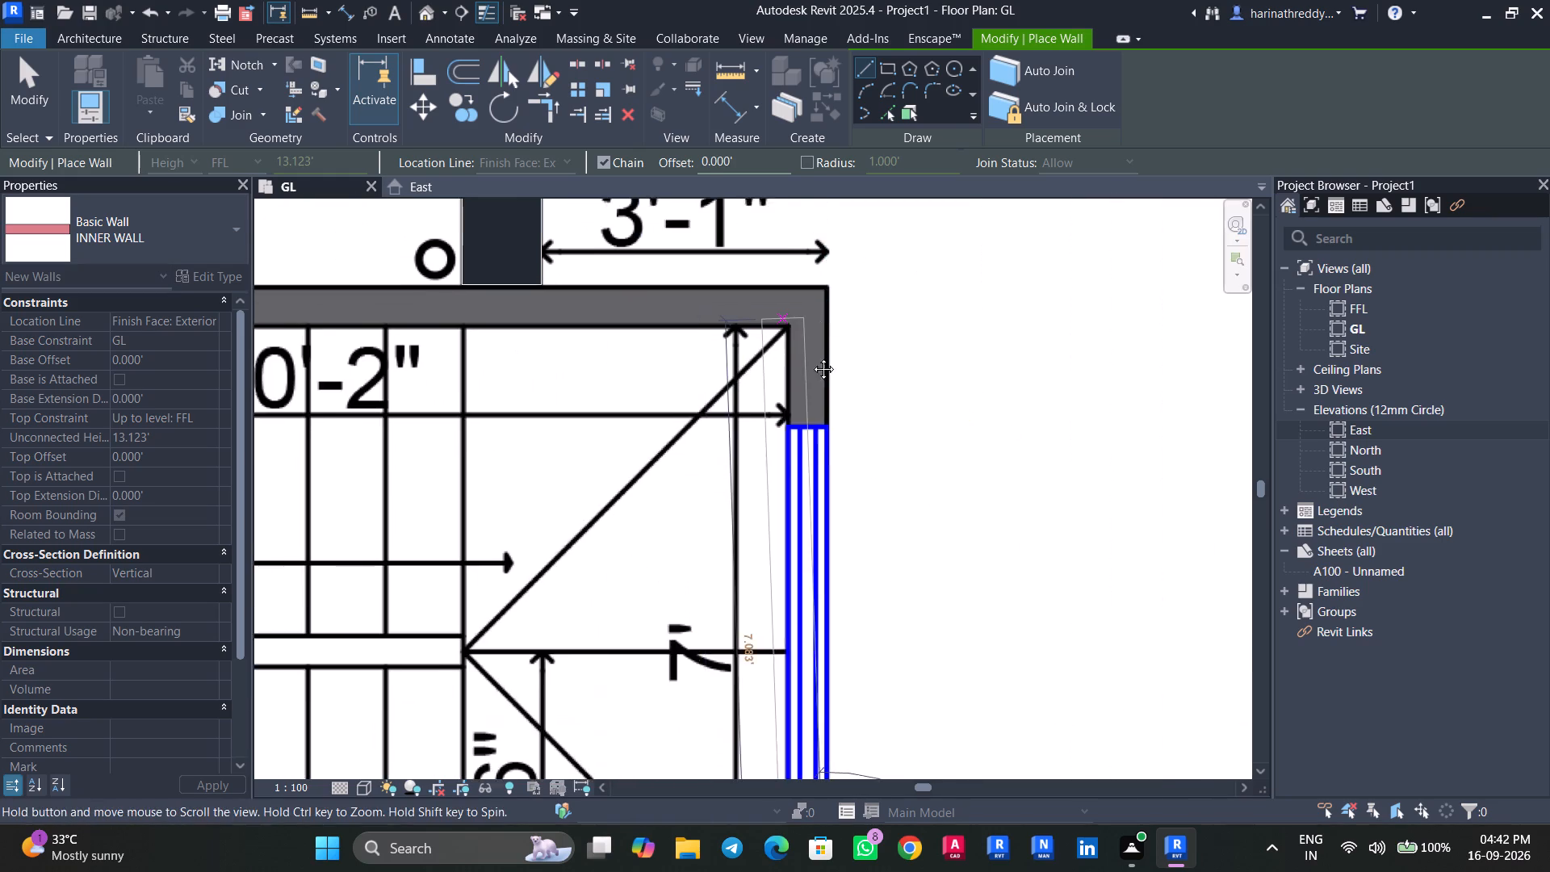
pyautogui.moveTo(811, 357); pyautogui.dragTo(817, 395, button='middle')
pyautogui.scroll(1, 818, 395)
pyautogui.click(836, 358)
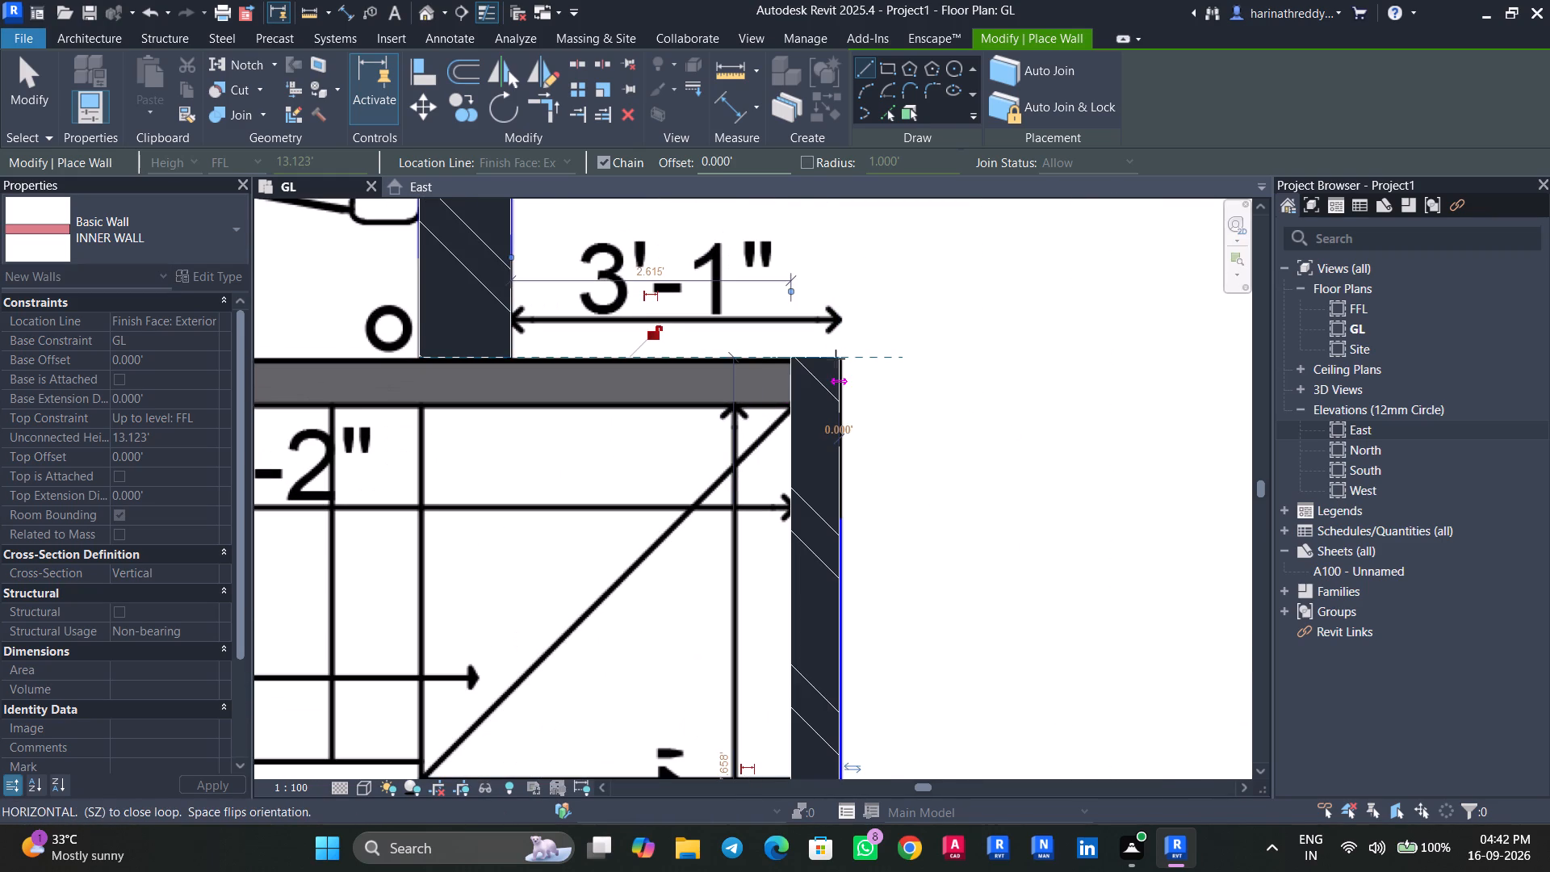
pyautogui.press('Escape')
# Draw an INNER WALL about 10.9 ft long between Bedroom-1's toilet and the staircase, from the outer stair corner to the Hall end, flipped toward the stairs.
pyautogui.click(791, 358)
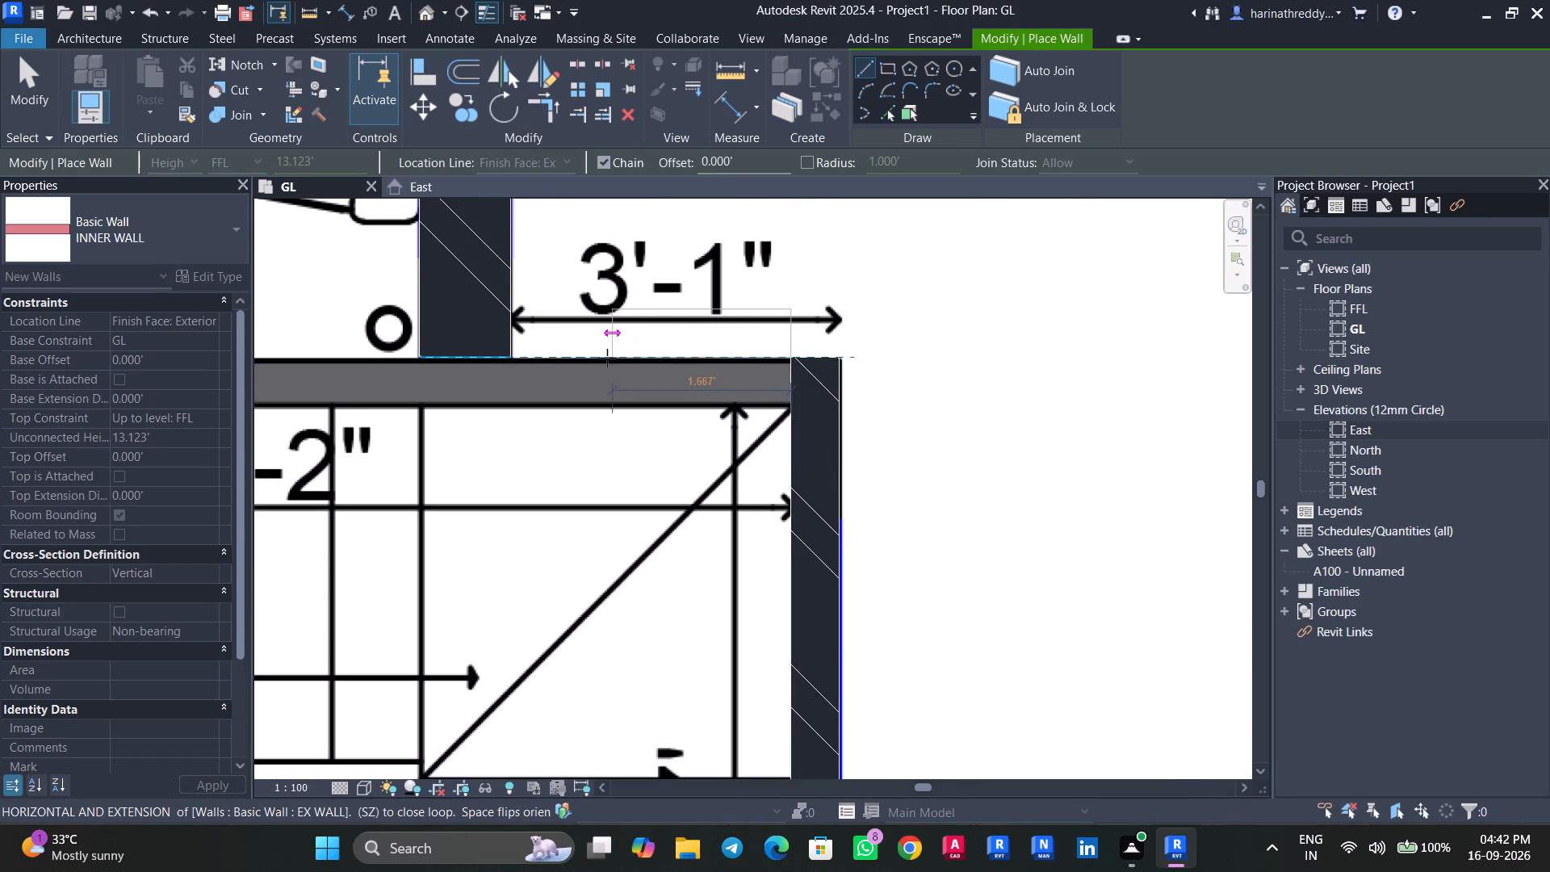
pyautogui.press('space')
pyautogui.moveTo(607, 358); pyautogui.dragTo(979, 399, button='middle')
pyautogui.moveTo(639, 407); pyautogui.dragTo(992, 409, button='middle')
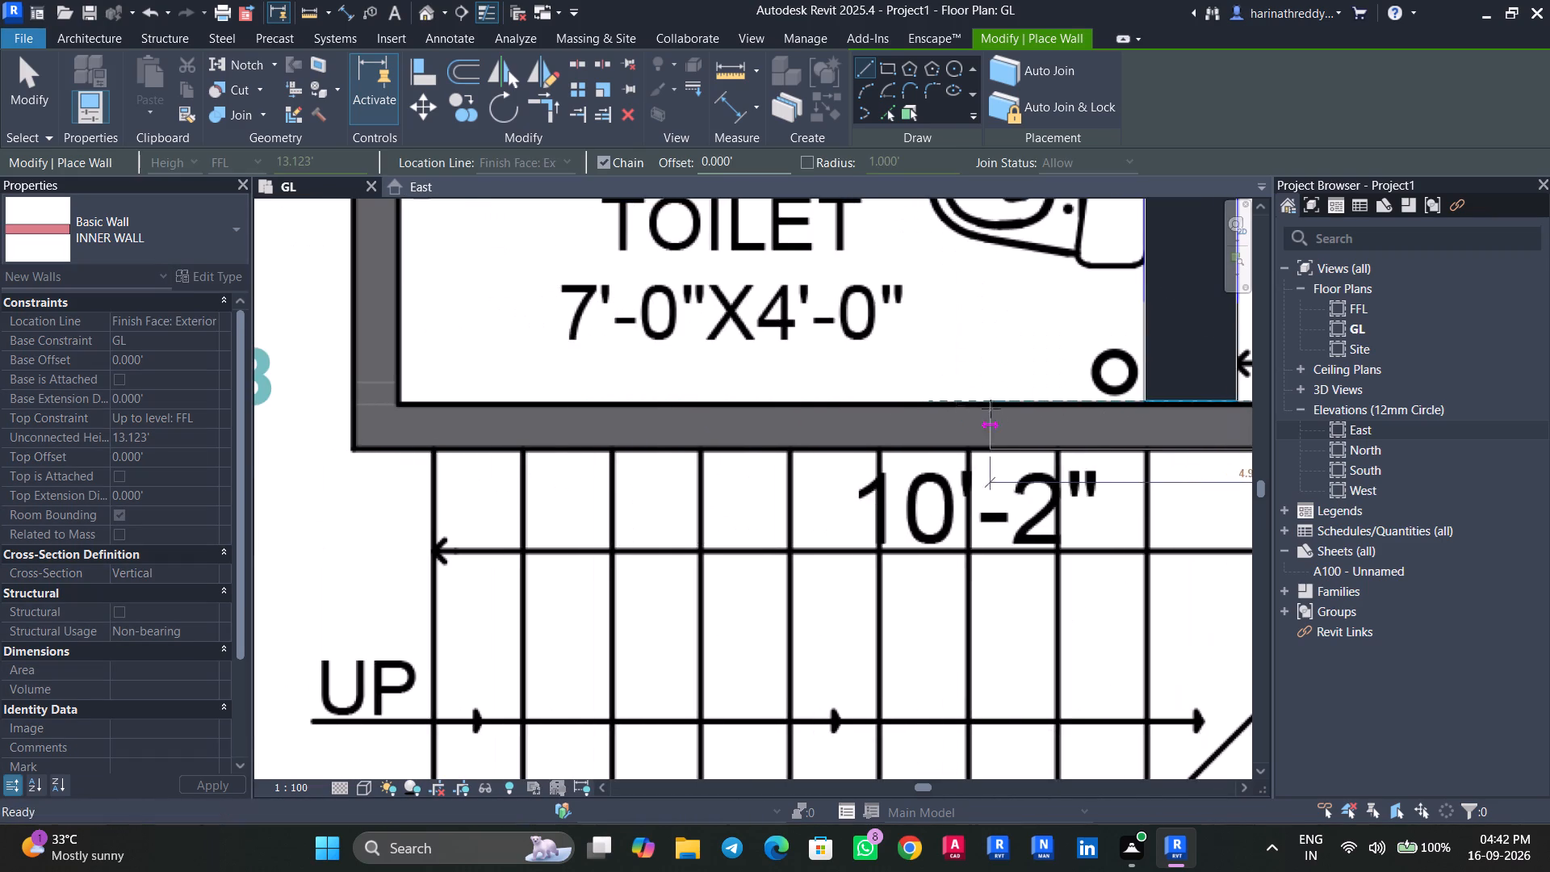
pyautogui.moveTo(632, 409); pyautogui.dragTo(921, 411, button='middle')
pyautogui.scroll(4, 661, 412)
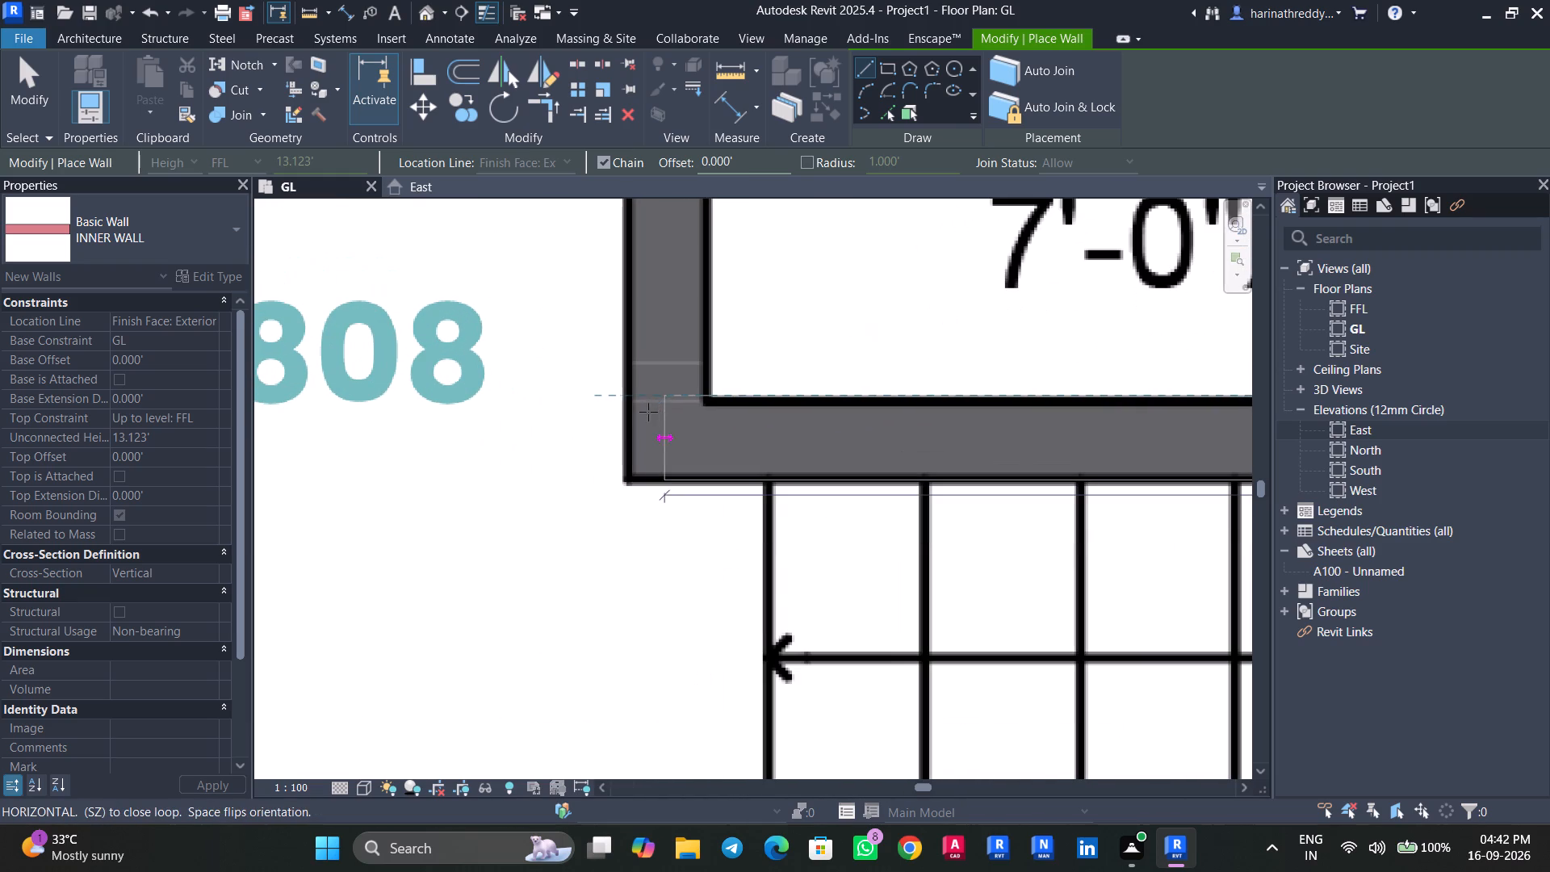
pyautogui.scroll(7, 626, 413)
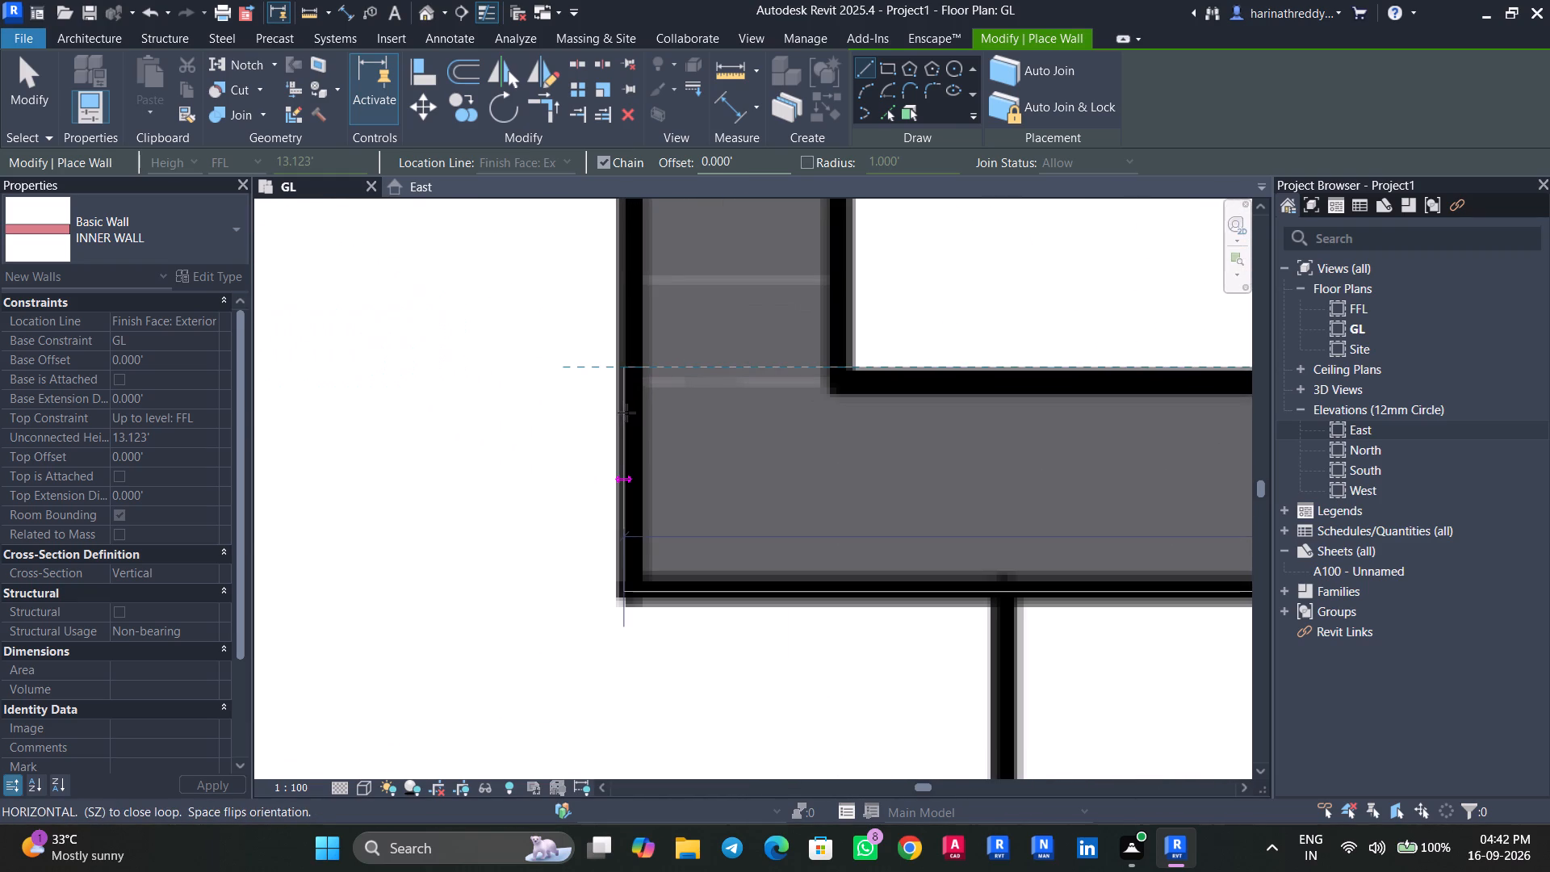
pyautogui.click(624, 412)
pyautogui.press('Escape')
# Draw an INNER WALL about 4.6 ft long on the door side of Bedroom-1's toilet, from the staircase wall to the far face of Bedroom-1's wall.
pyautogui.scroll(-5, 665, 442)
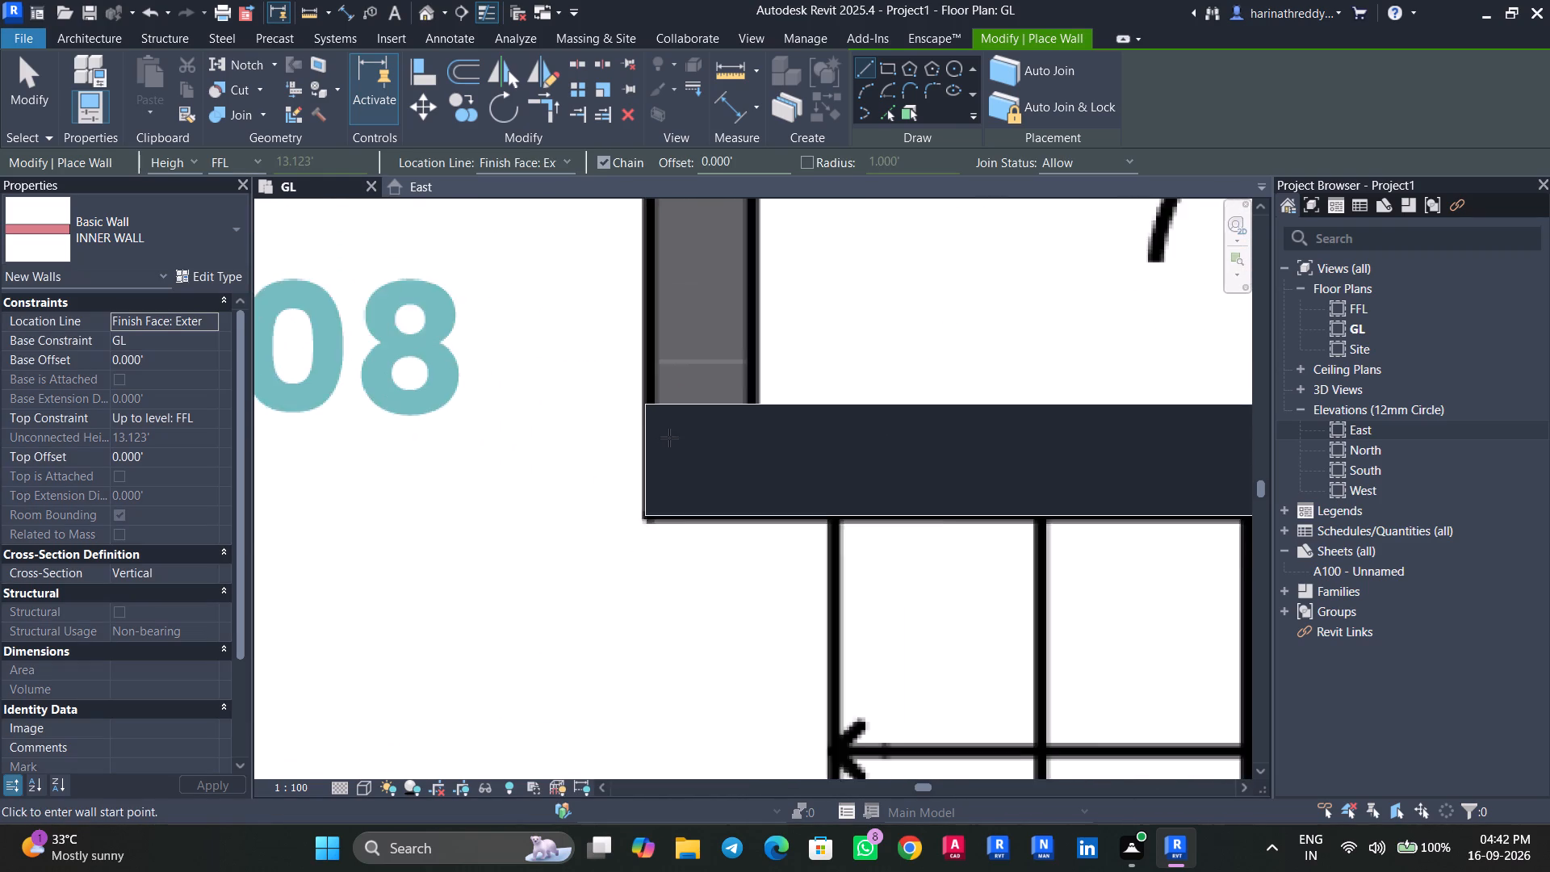
pyautogui.scroll(-2, 669, 438)
pyautogui.click(651, 417)
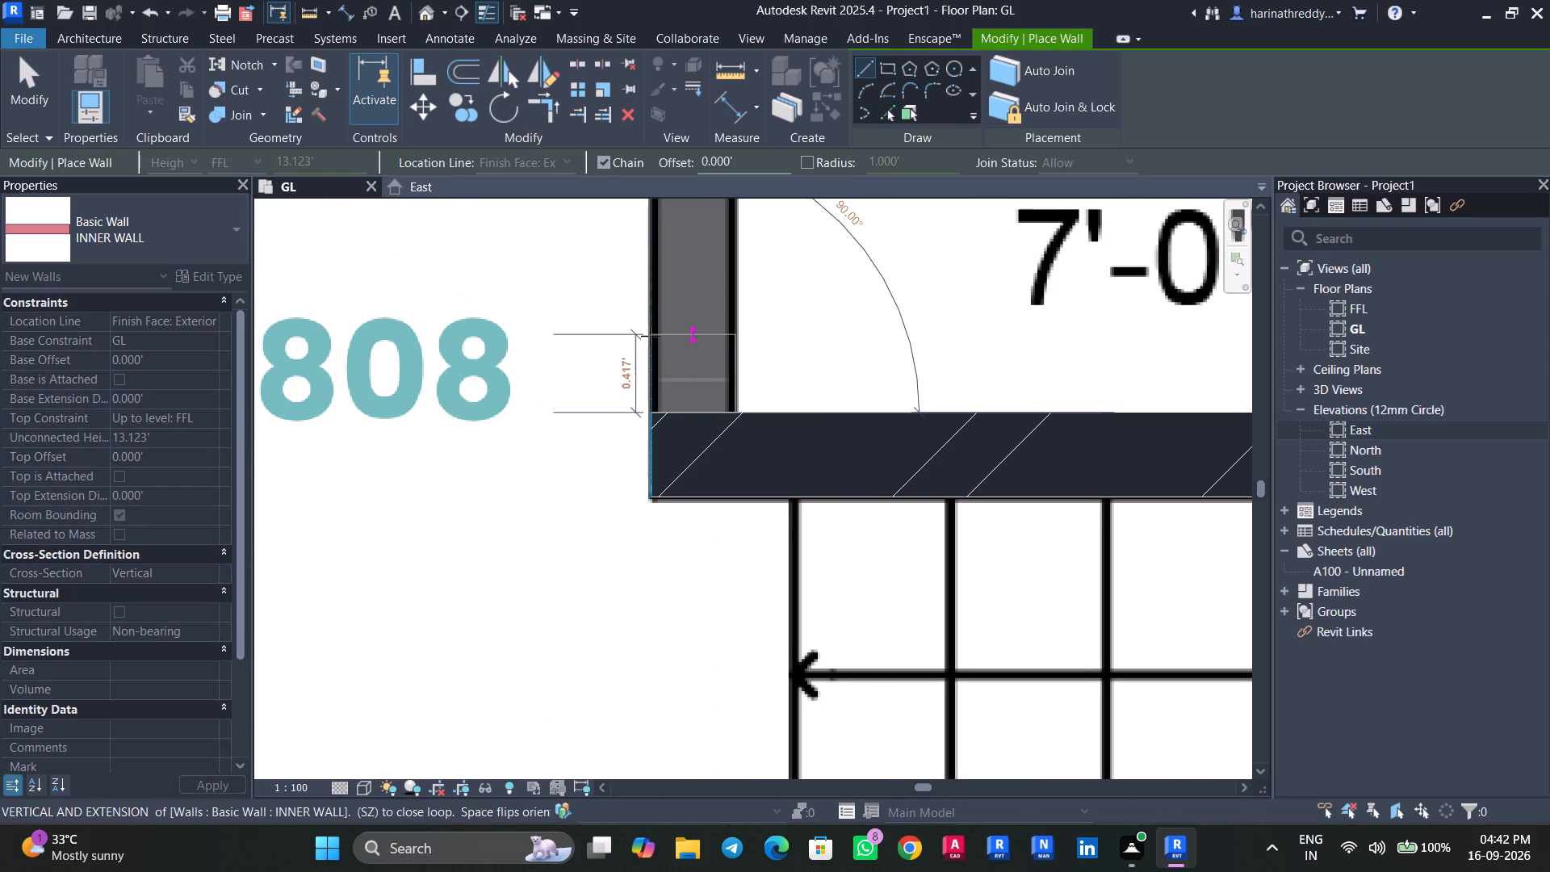
pyautogui.moveTo(650, 336); pyautogui.dragTo(684, 555, button='middle')
pyautogui.scroll(-12, 685, 537)
pyautogui.scroll(6, 687, 425)
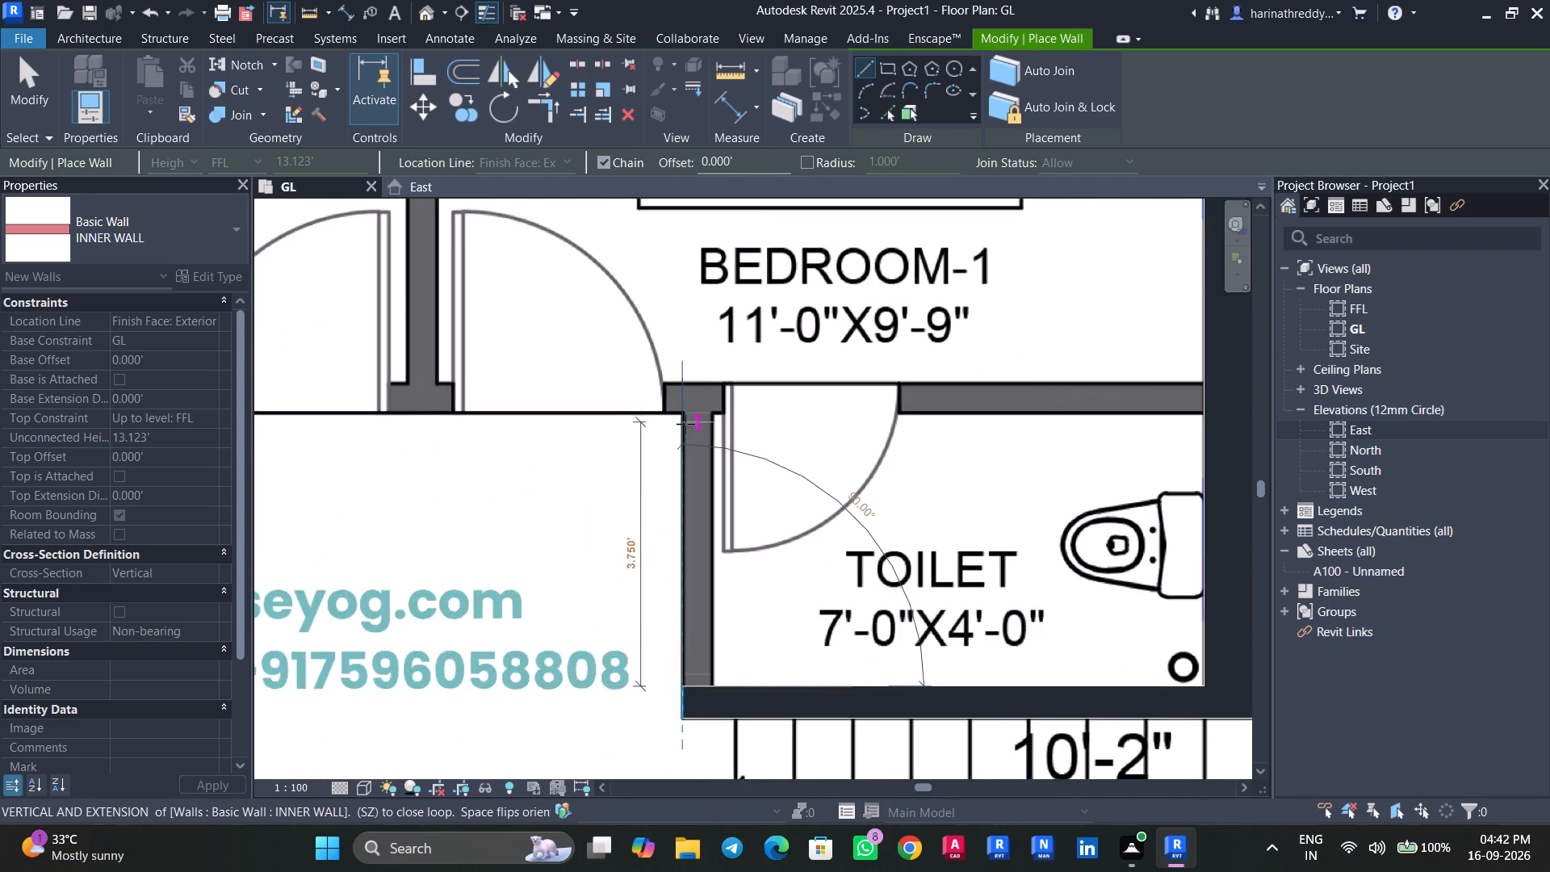
pyautogui.scroll(13, 685, 424)
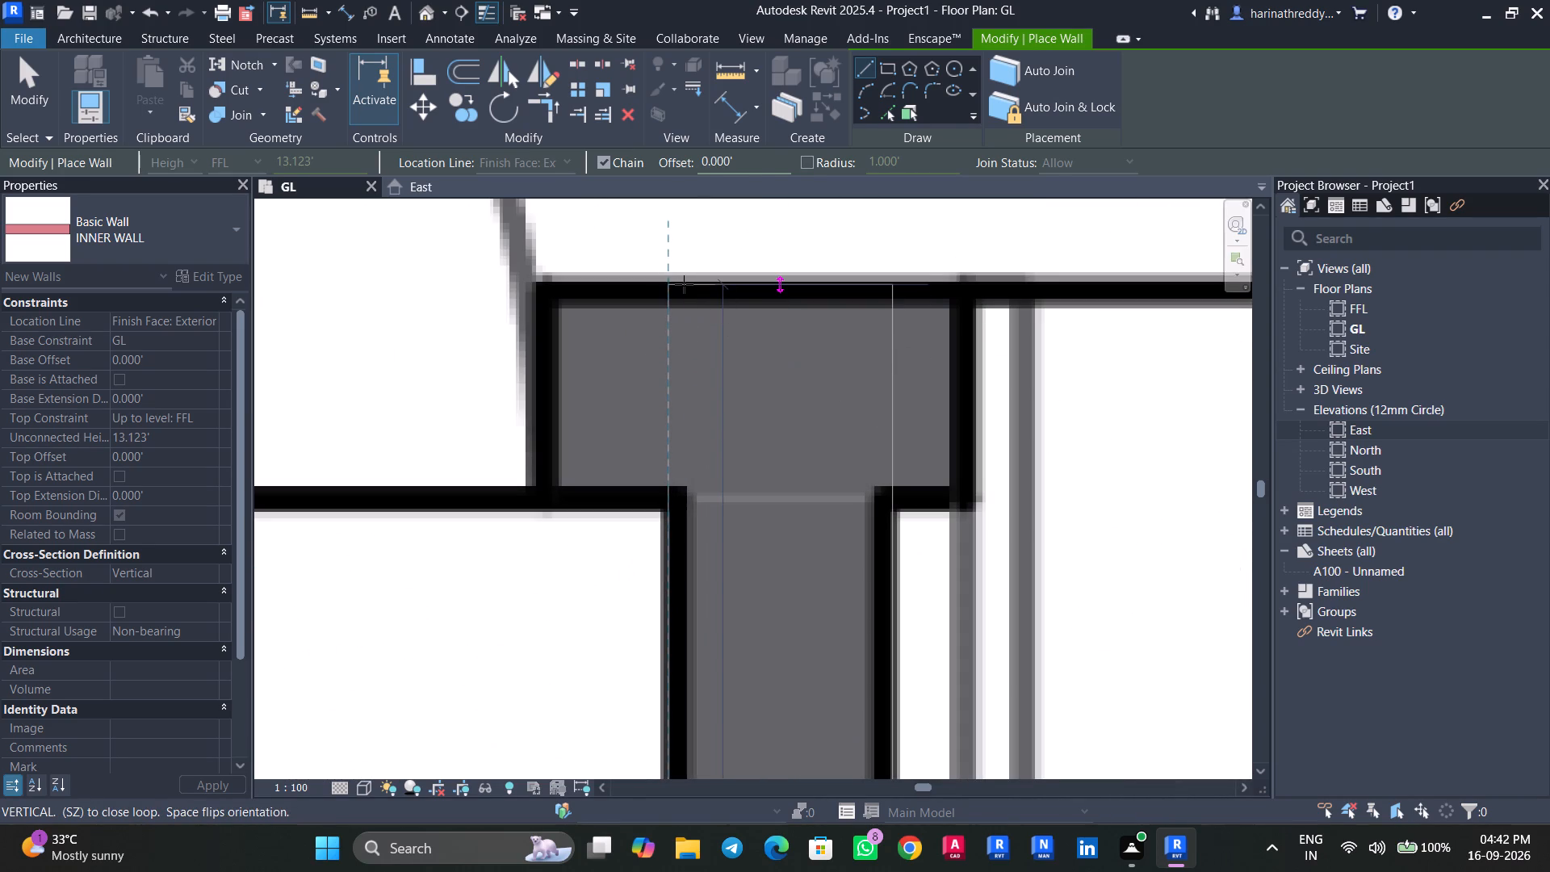
pyautogui.scroll(3, 684, 284)
pyautogui.click(680, 273)
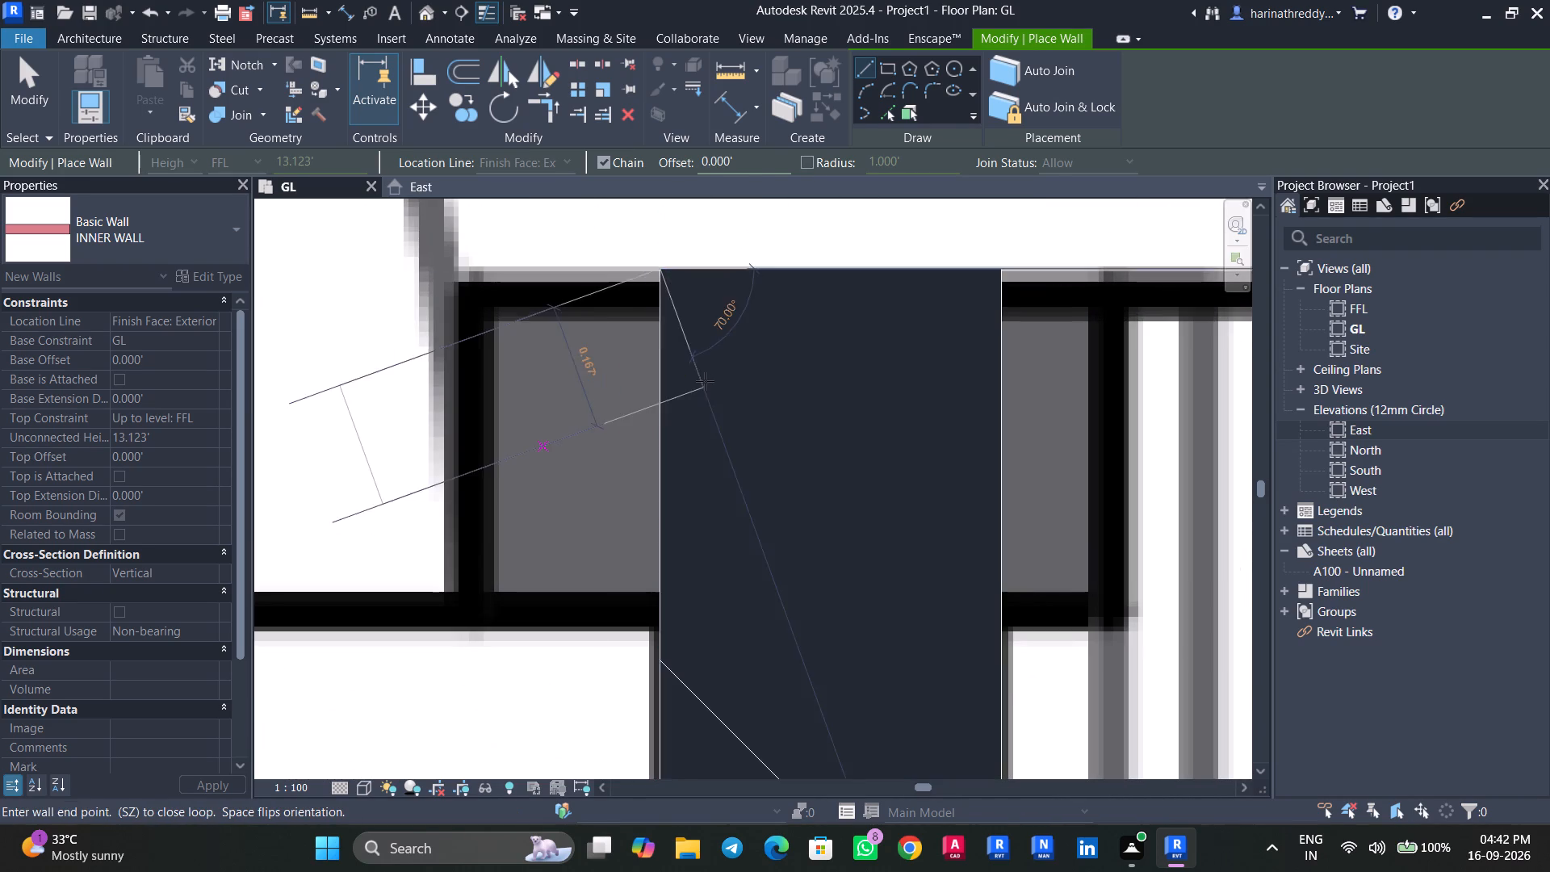
pyautogui.scroll(-7, 705, 381)
pyautogui.press('Escape')
# Draw an INNER WALL about 19.1 ft long separating the Kitchen and Bedroom-1 from the Hall and toilet, between the exterior walls, flipped toward the Kitchen.
pyautogui.scroll(-2, 924, 423)
pyautogui.scroll(1, 924, 423)
pyautogui.scroll(-15, 924, 423)
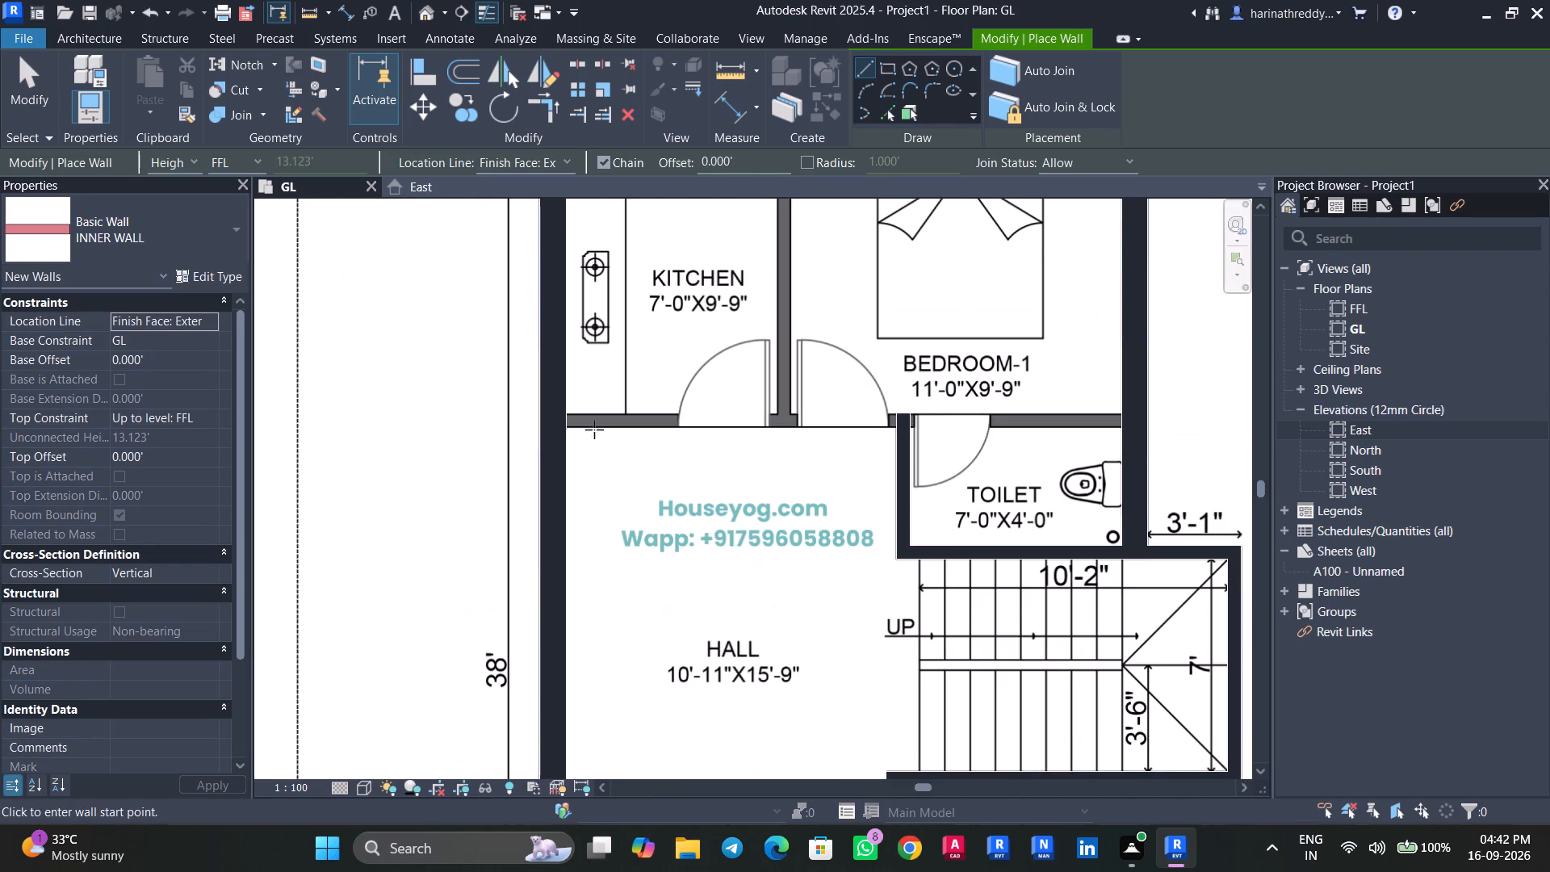
pyautogui.scroll(10, 554, 432)
pyautogui.click(597, 414)
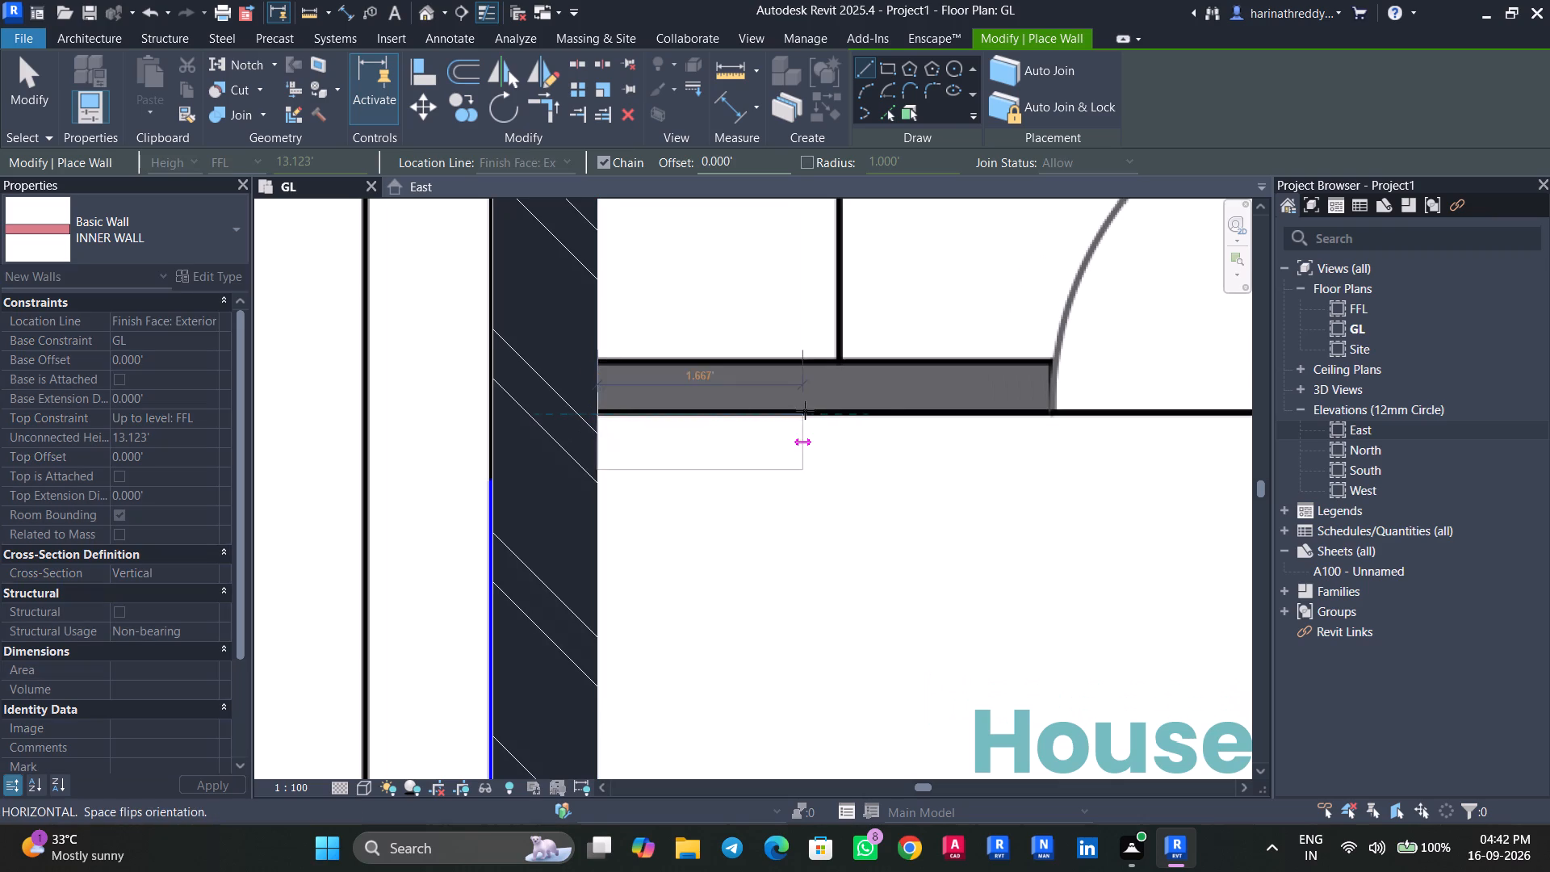
pyautogui.press('space')
pyautogui.moveTo(893, 415); pyautogui.dragTo(475, 408, button='middle')
pyautogui.moveTo(936, 410); pyautogui.dragTo(461, 396, button='middle')
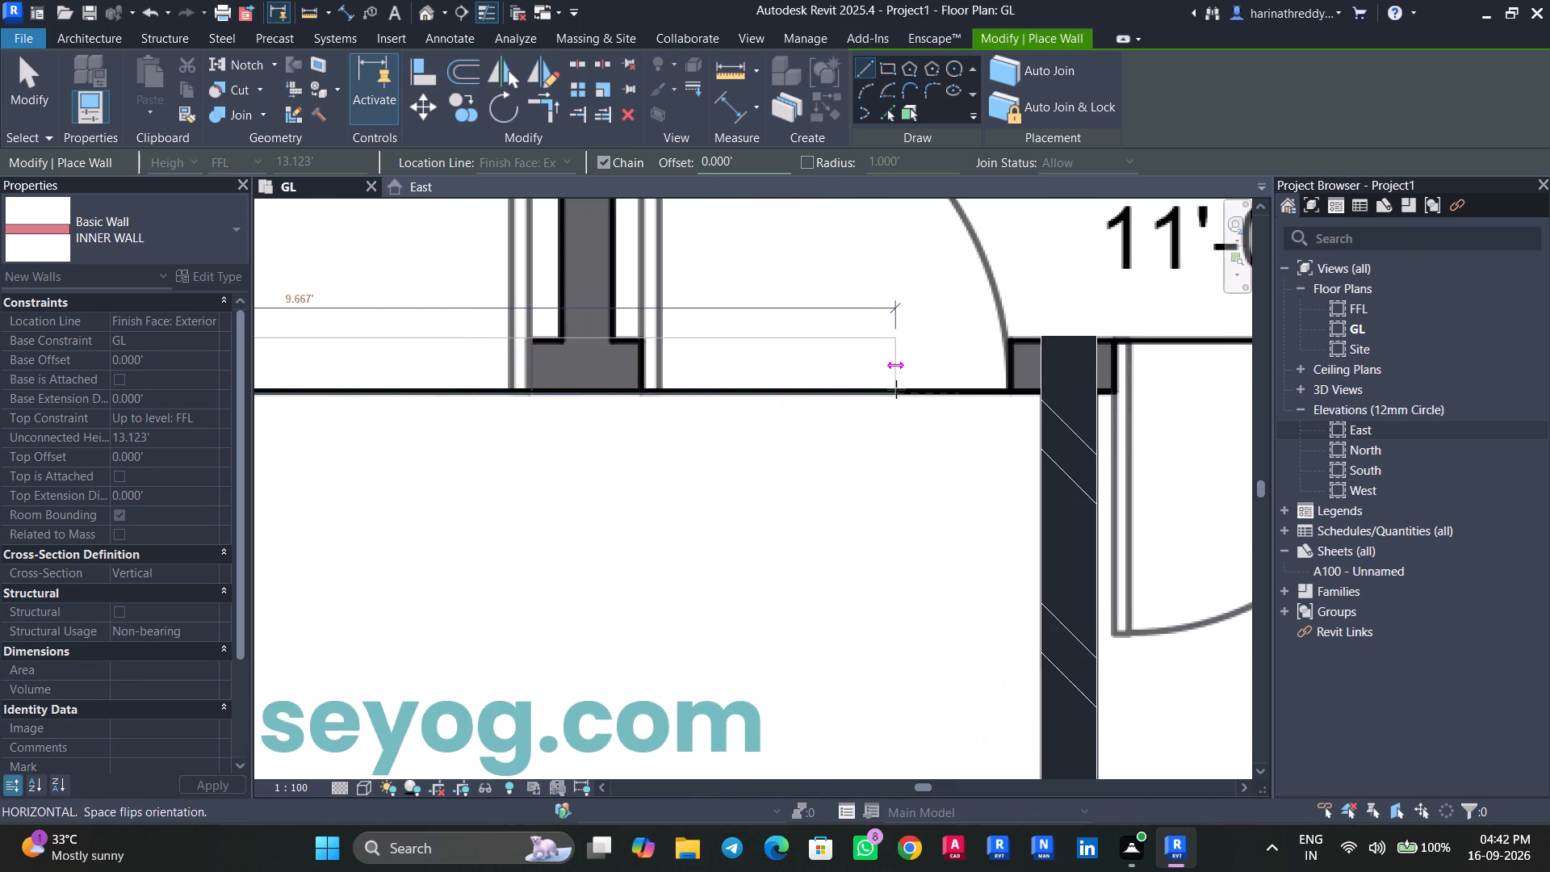
pyautogui.moveTo(896, 389); pyautogui.dragTo(453, 389, button='middle')
pyautogui.moveTo(565, 403); pyautogui.dragTo(149, 455, button='middle')
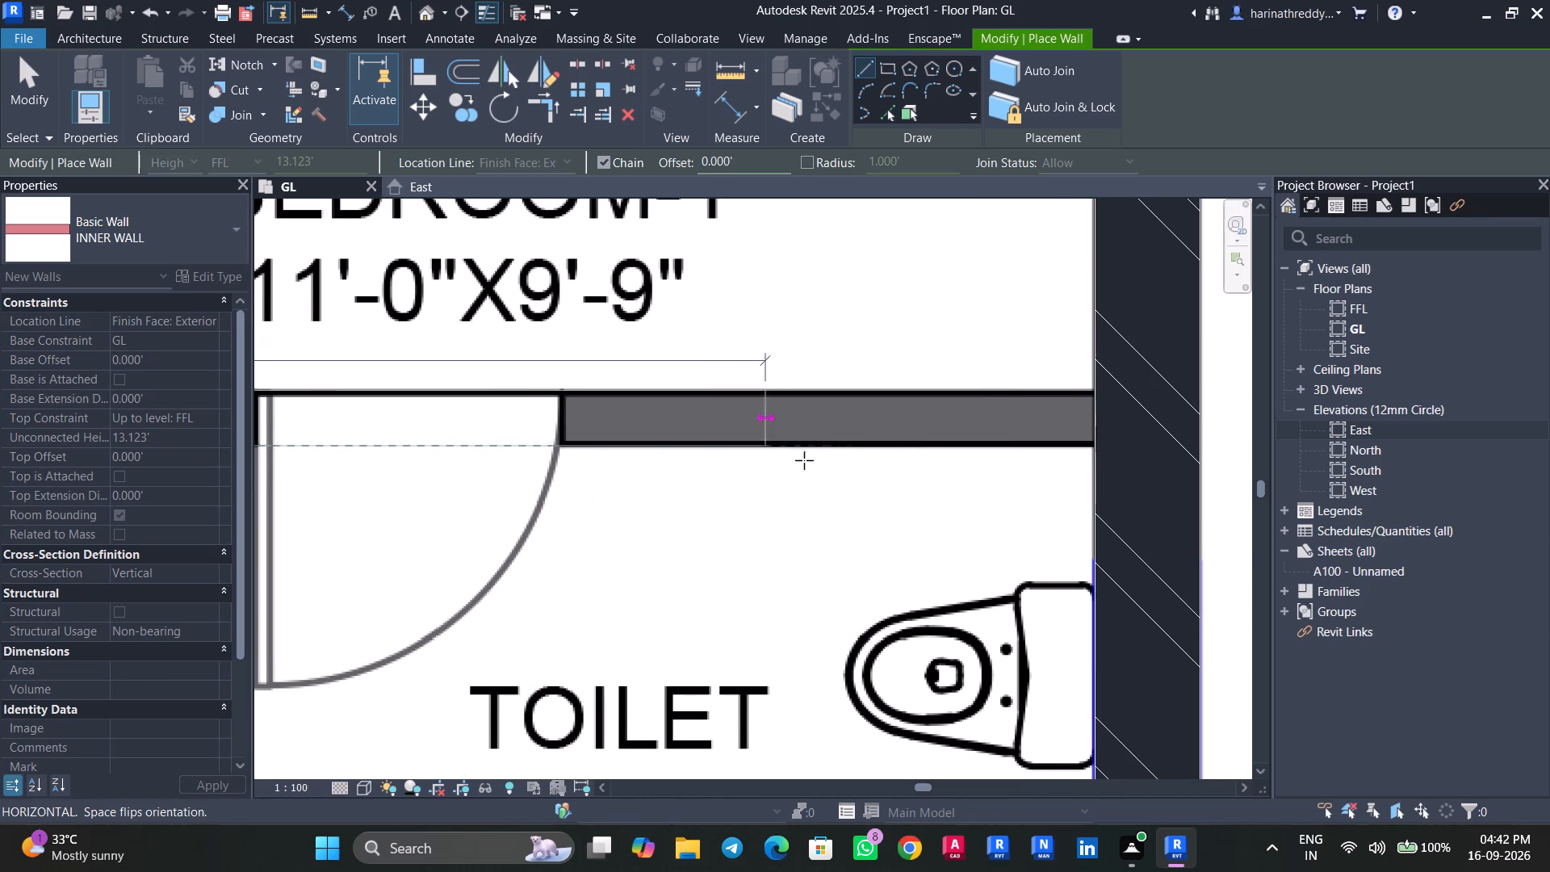
pyautogui.click(1094, 446)
pyautogui.press('Escape')
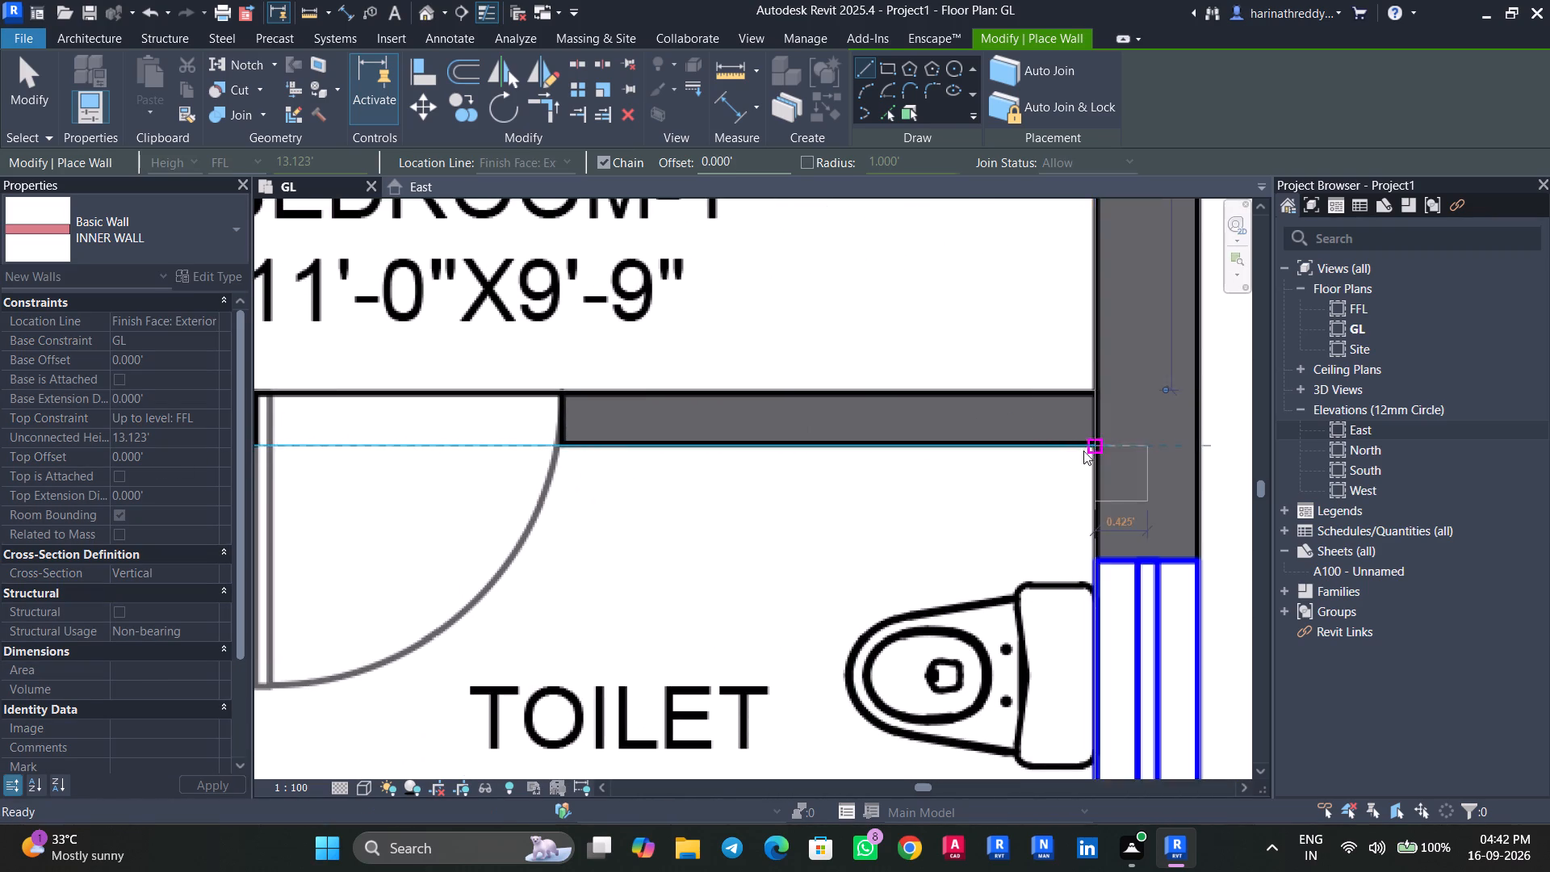
# Draw an INNER WALL between the Kitchen and Bedroom-1, from the cross wall to the exterior wall, flipped toward the Kitchen.
pyautogui.scroll(-10, 880, 536)
pyautogui.scroll(5, 583, 488)
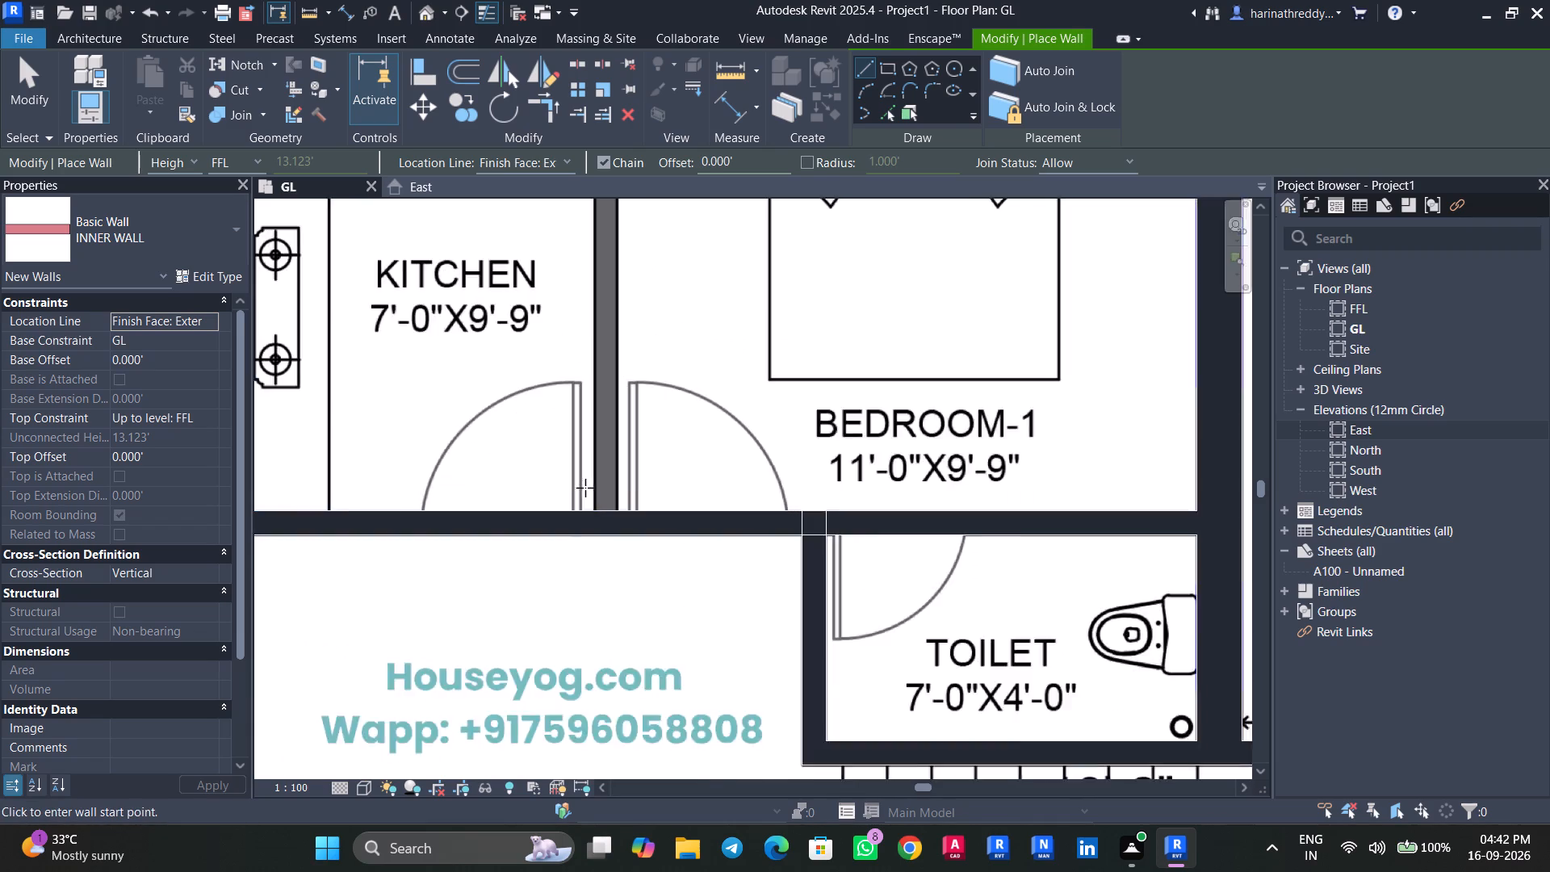
pyautogui.scroll(3, 585, 488)
pyautogui.click(639, 526)
pyautogui.press('space')
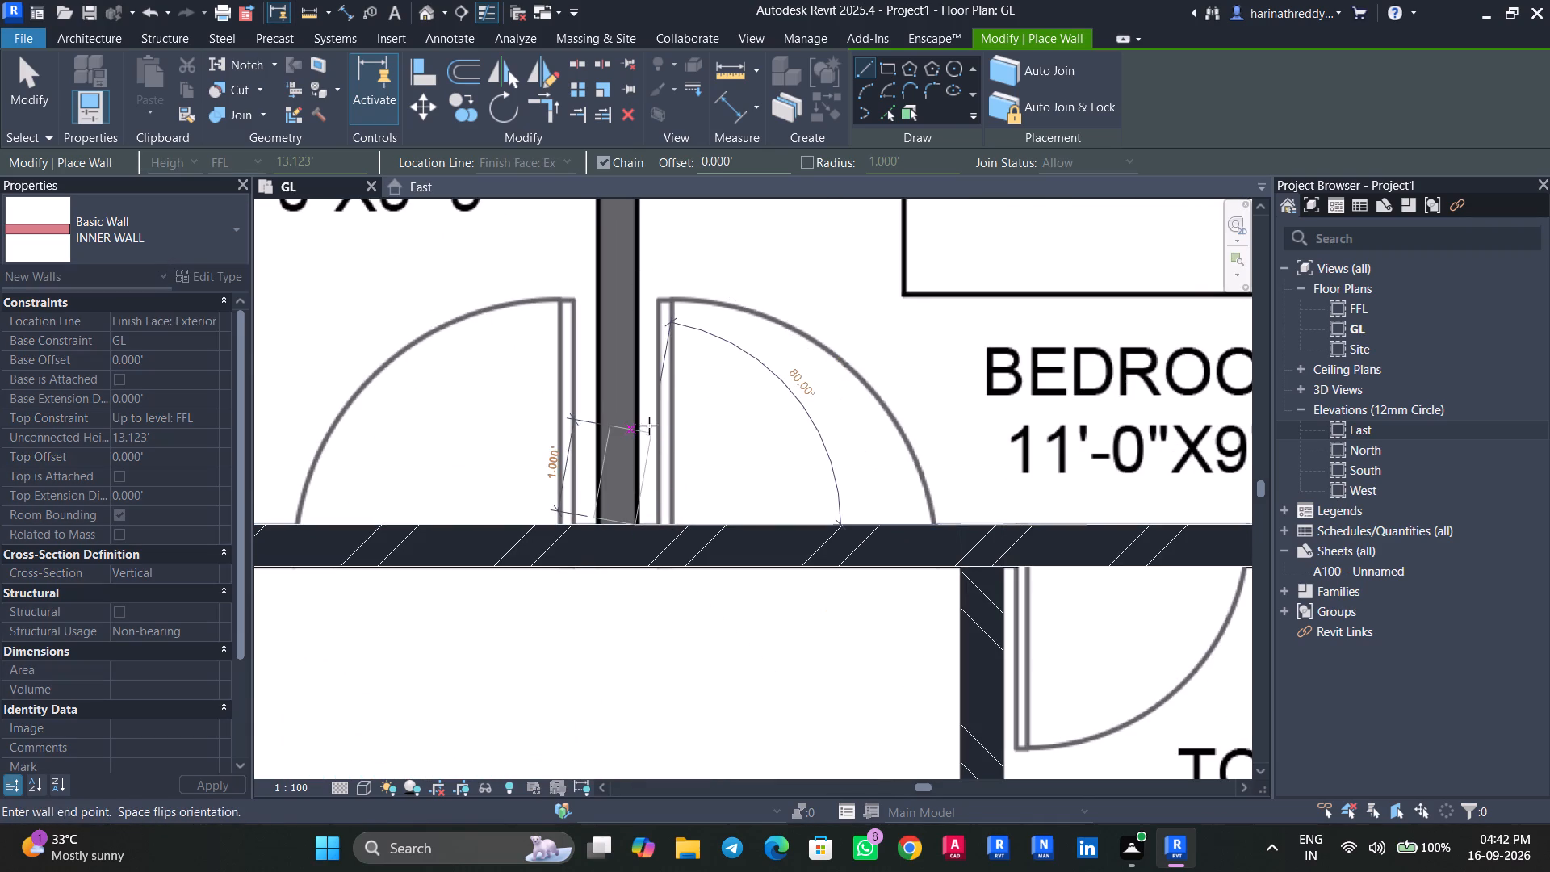
pyautogui.scroll(1, 629, 346)
pyautogui.moveTo(629, 346); pyautogui.dragTo(658, 731, button='middle')
pyautogui.moveTo(673, 407); pyautogui.dragTo(694, 597, button='middle')
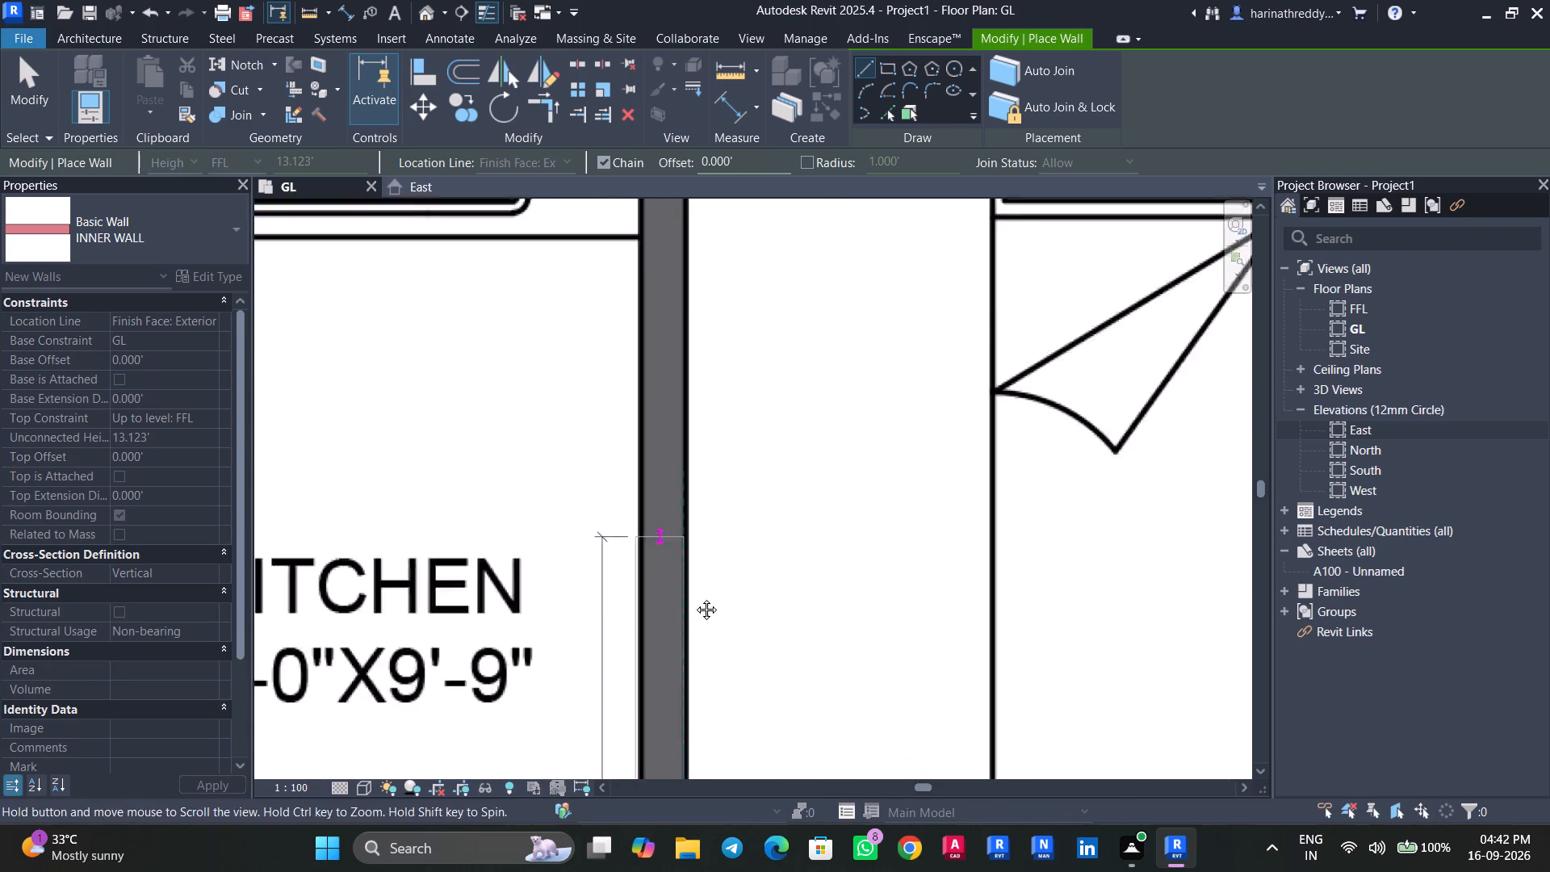
pyautogui.moveTo(694, 597); pyautogui.dragTo(701, 667, button='middle')
pyautogui.moveTo(685, 471); pyautogui.dragTo(714, 787, button='middle')
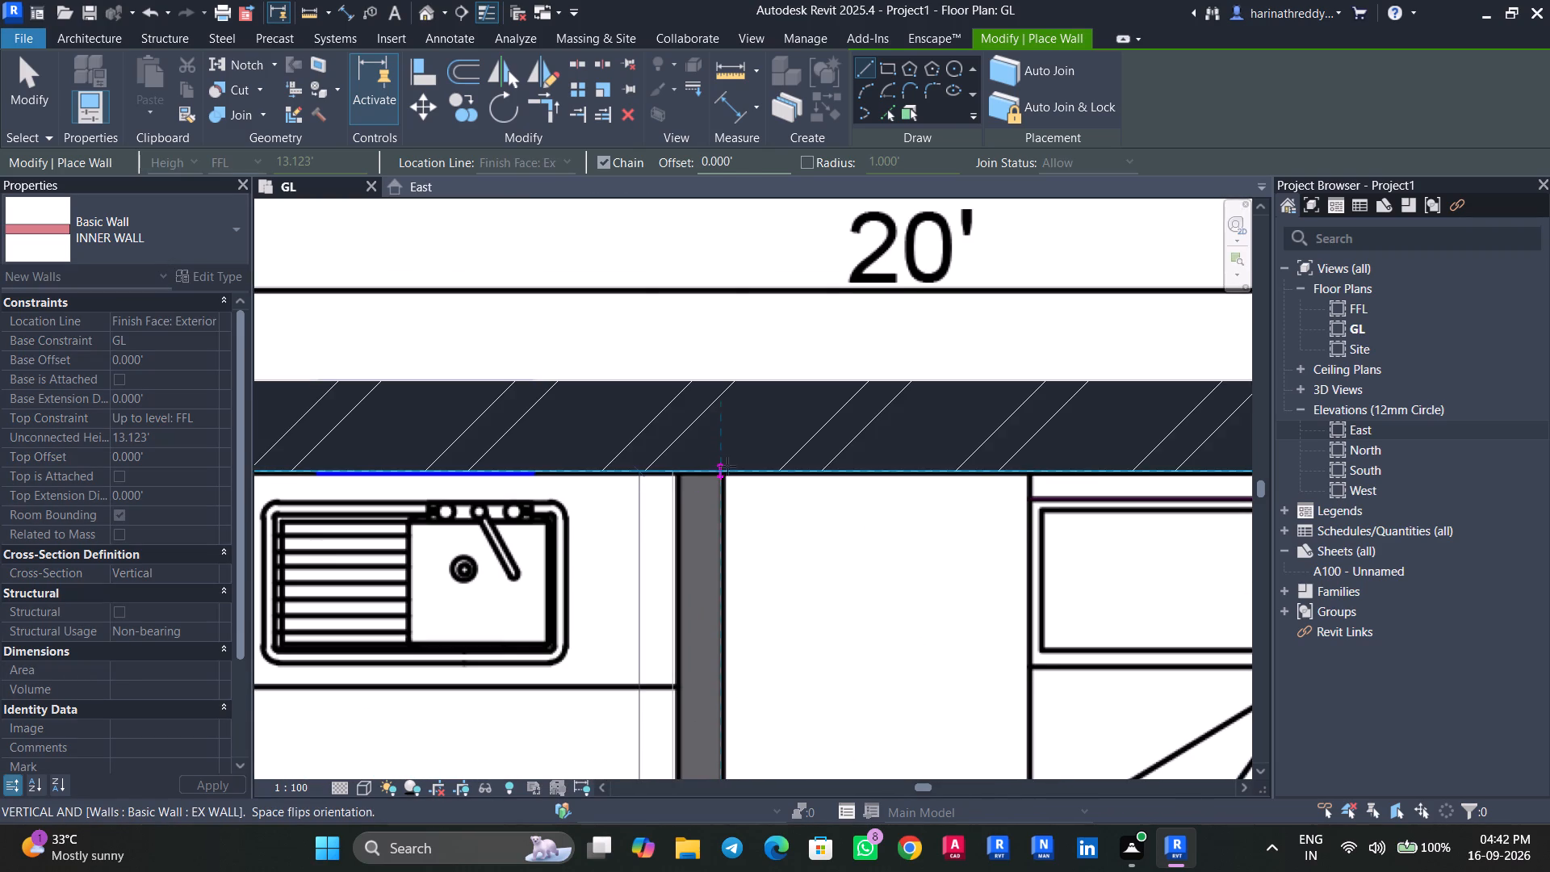
pyautogui.click(725, 472)
pyautogui.press('Escape')
pyautogui.press('Escape')
pyautogui.press('Escape')
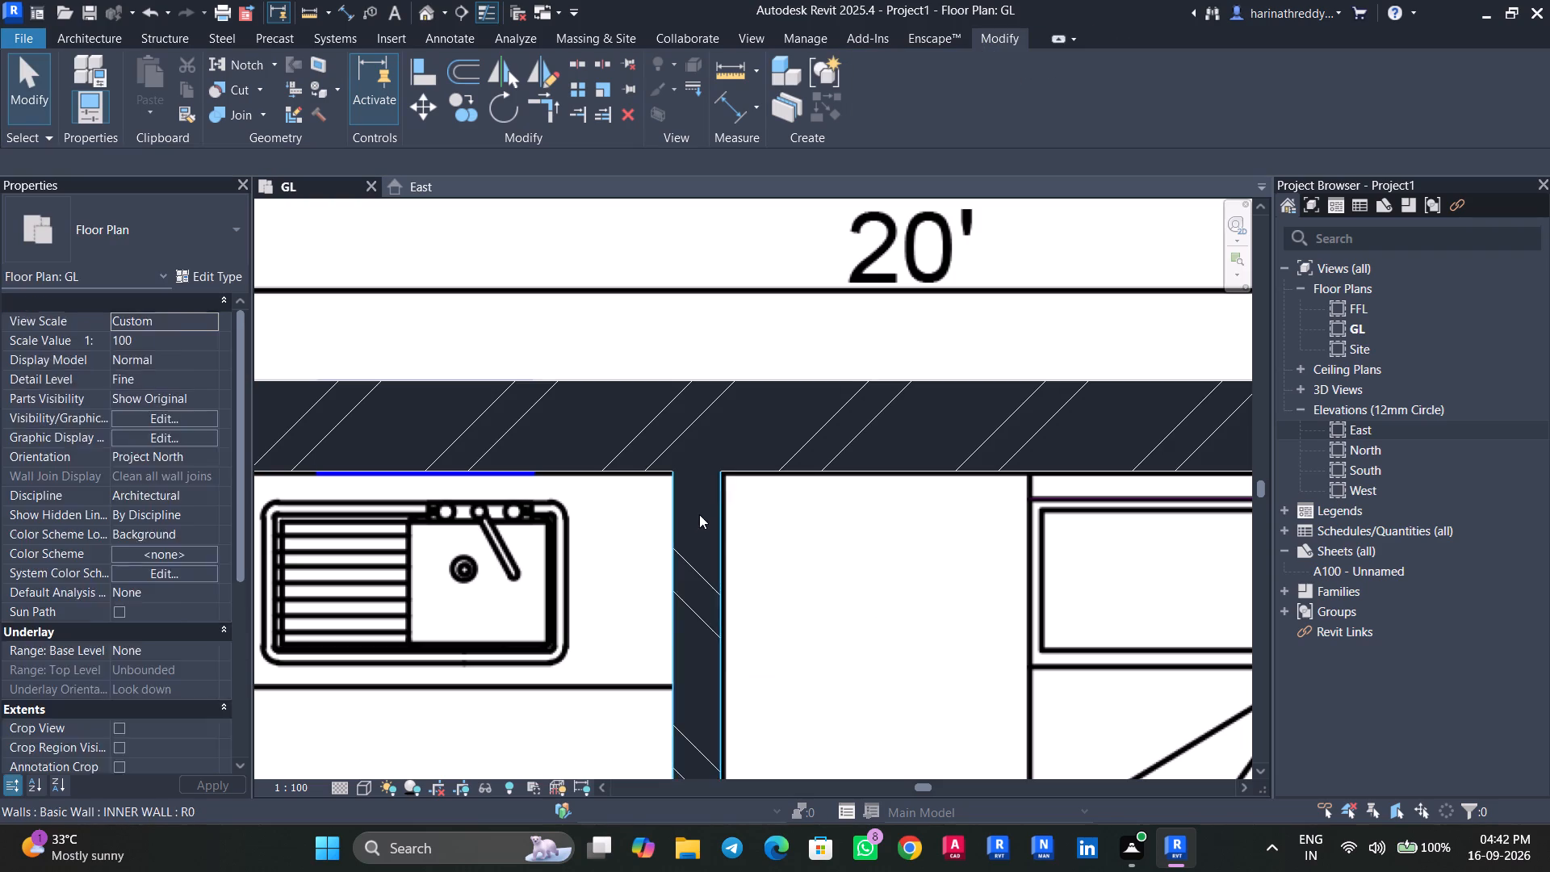
# Nudge the Kitchen partition wall slightly toward Bedroom-1 to align it with the underlay.
pyautogui.click(699, 514)
pyautogui.press('Right')
pyautogui.press('Escape')
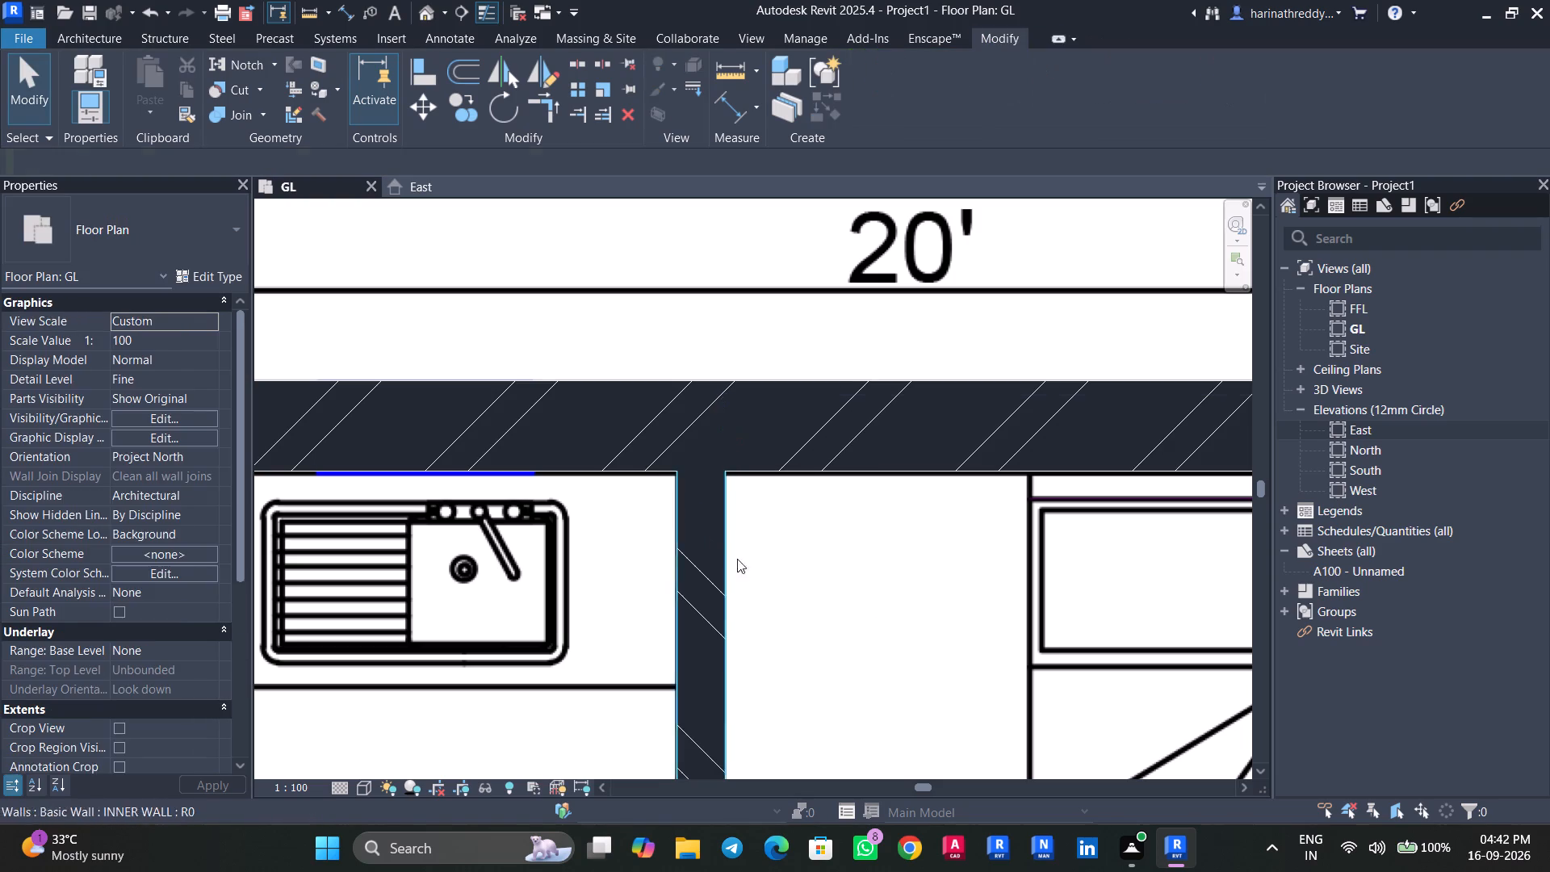
# Nudge the EX WALL behind the Kitchen and Bedroom-1 slightly inward to align it with the underlay.
pyautogui.click(826, 442)
pyautogui.press('Down')
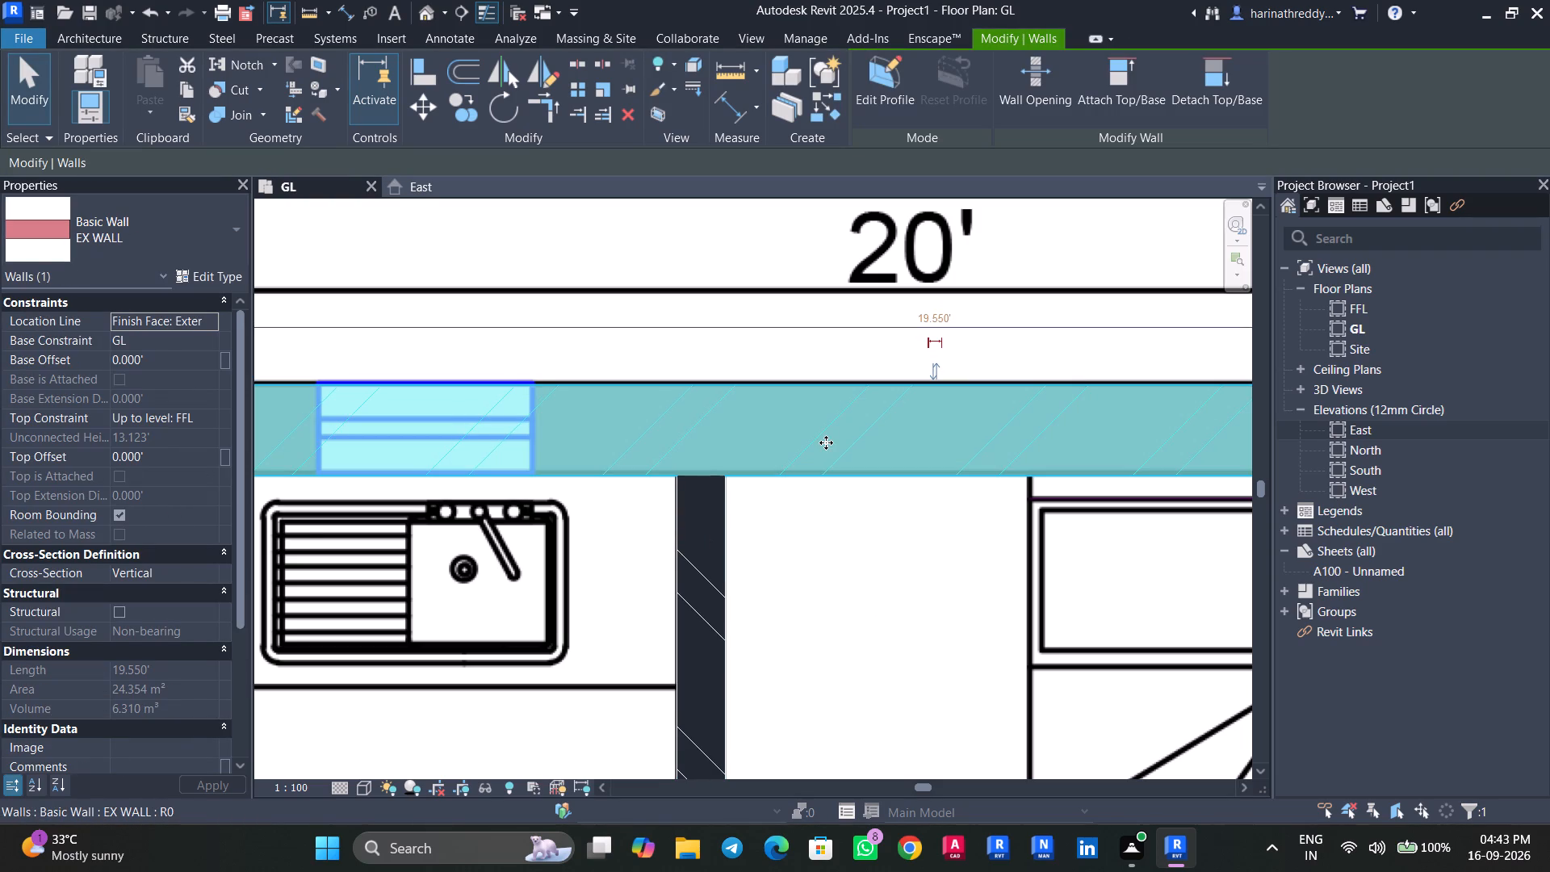
pyautogui.press('Escape')
# Shorten the door-side wall of Bedroom-1's toilet so its upper end meets the toilet-side face of the cross wall.
pyautogui.scroll(-8, 886, 620)
pyautogui.moveTo(899, 641); pyautogui.dragTo(796, 189, button='middle')
pyautogui.click(643, 477)
pyautogui.scroll(4, 648, 480)
pyautogui.moveTo(844, 551); pyautogui.dragTo(568, 507, button='middle')
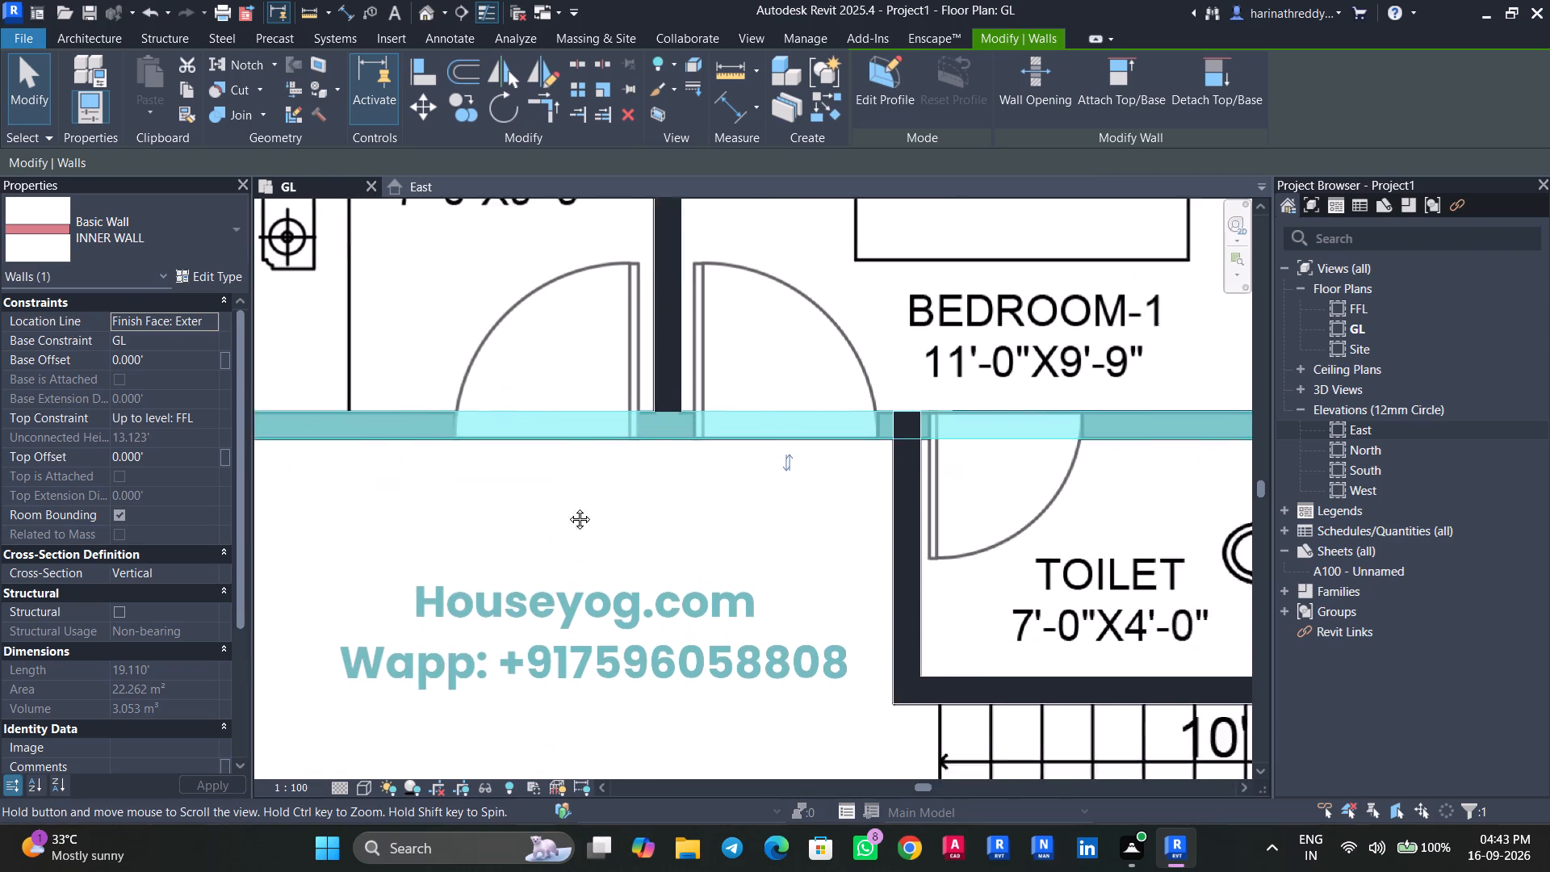
pyautogui.moveTo(568, 507); pyautogui.dragTo(435, 507, button='middle')
pyautogui.press('Escape')
pyautogui.click(605, 508)
pyautogui.scroll(4, 605, 505)
pyautogui.scroll(4, 586, 325)
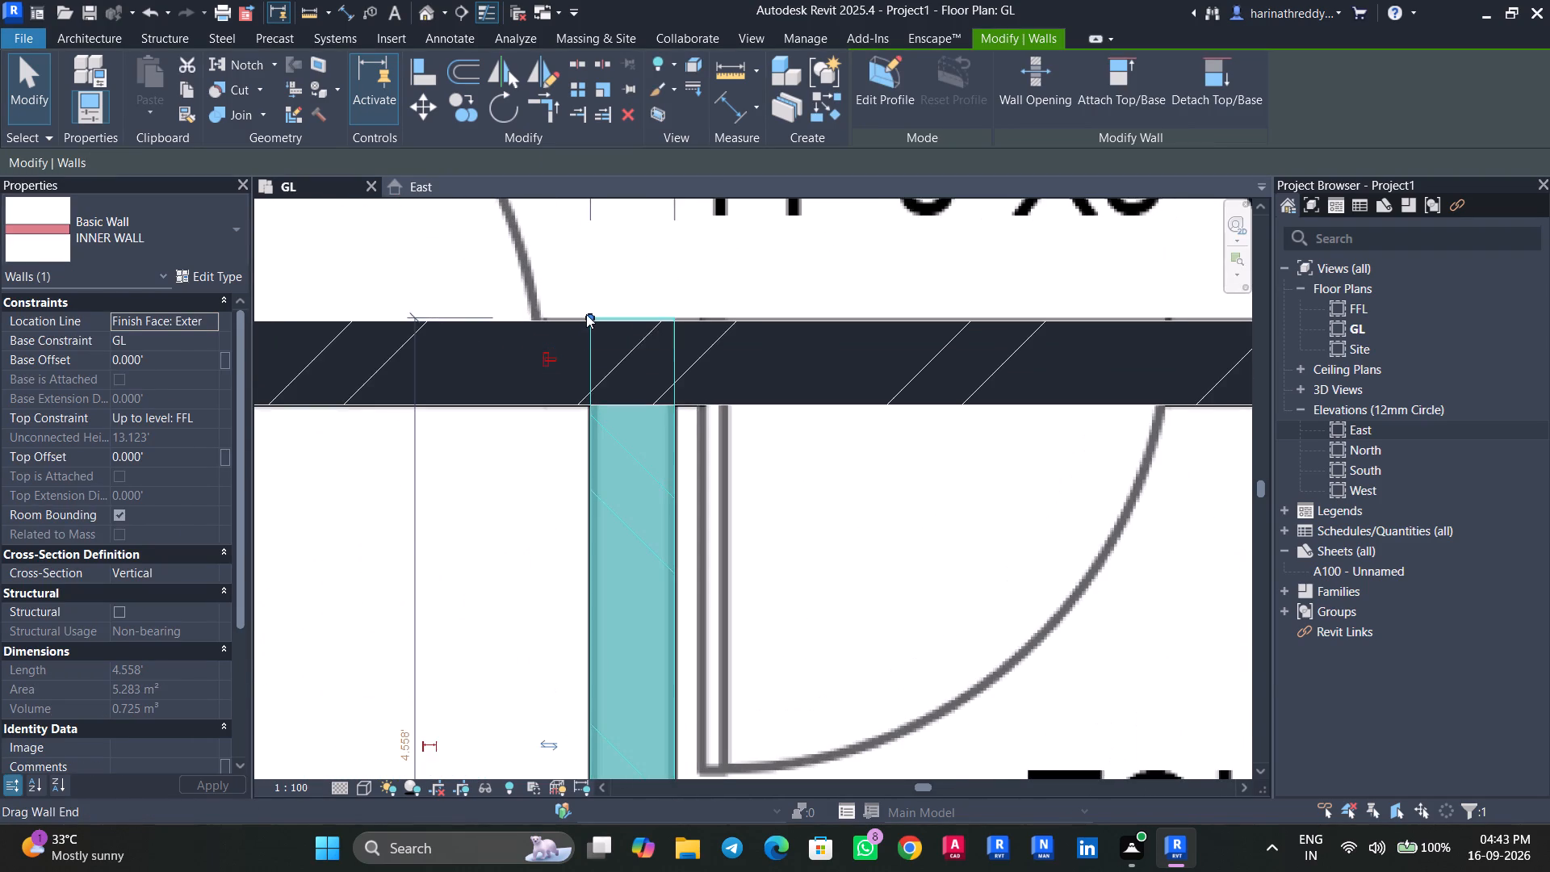
pyautogui.moveTo(586, 314); pyautogui.dragTo(594, 405)
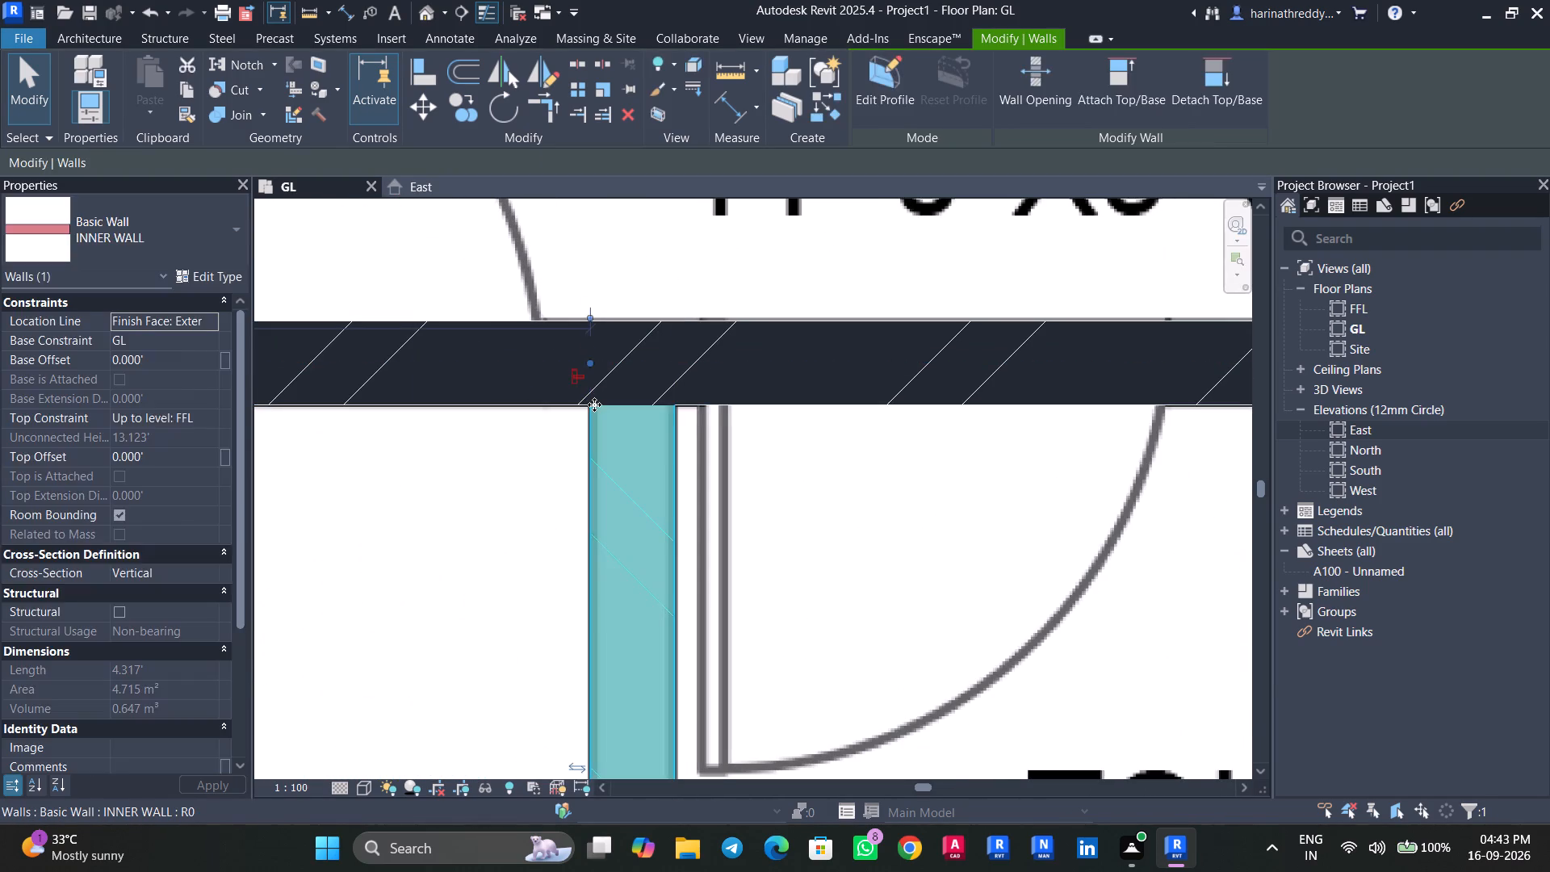
pyautogui.press('Escape')
# Inspect the joins and underlay alignment of the walls around Bedroom-1's toilet.
pyautogui.click(606, 352)
pyautogui.press('Escape')
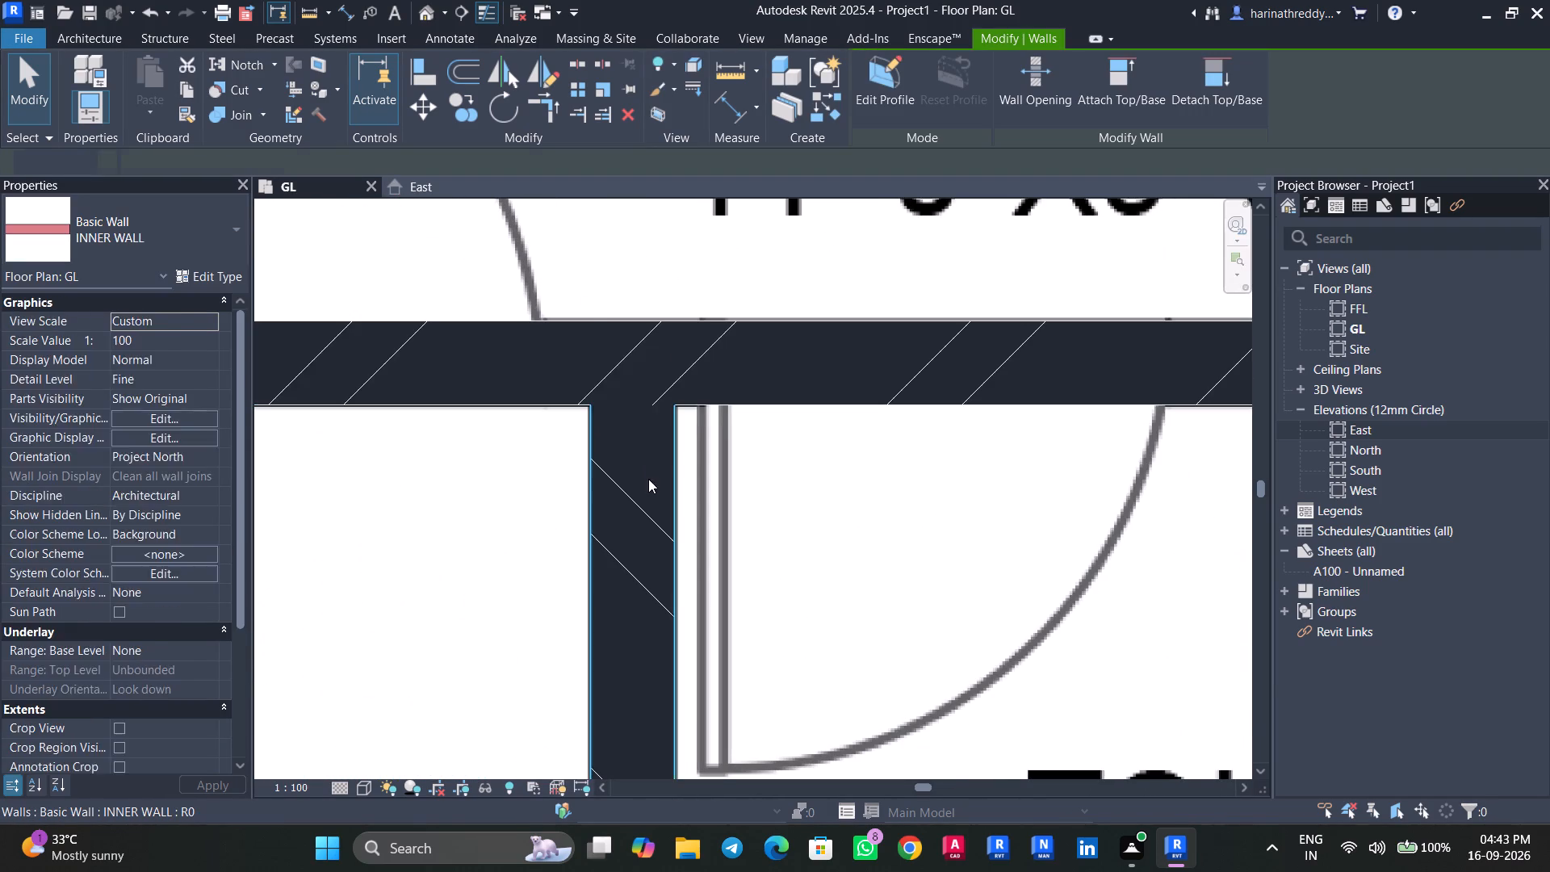
pyautogui.click(648, 479)
pyautogui.scroll(-7, 651, 480)
pyautogui.moveTo(773, 560); pyautogui.dragTo(731, 380, button='middle')
pyautogui.press('Escape')
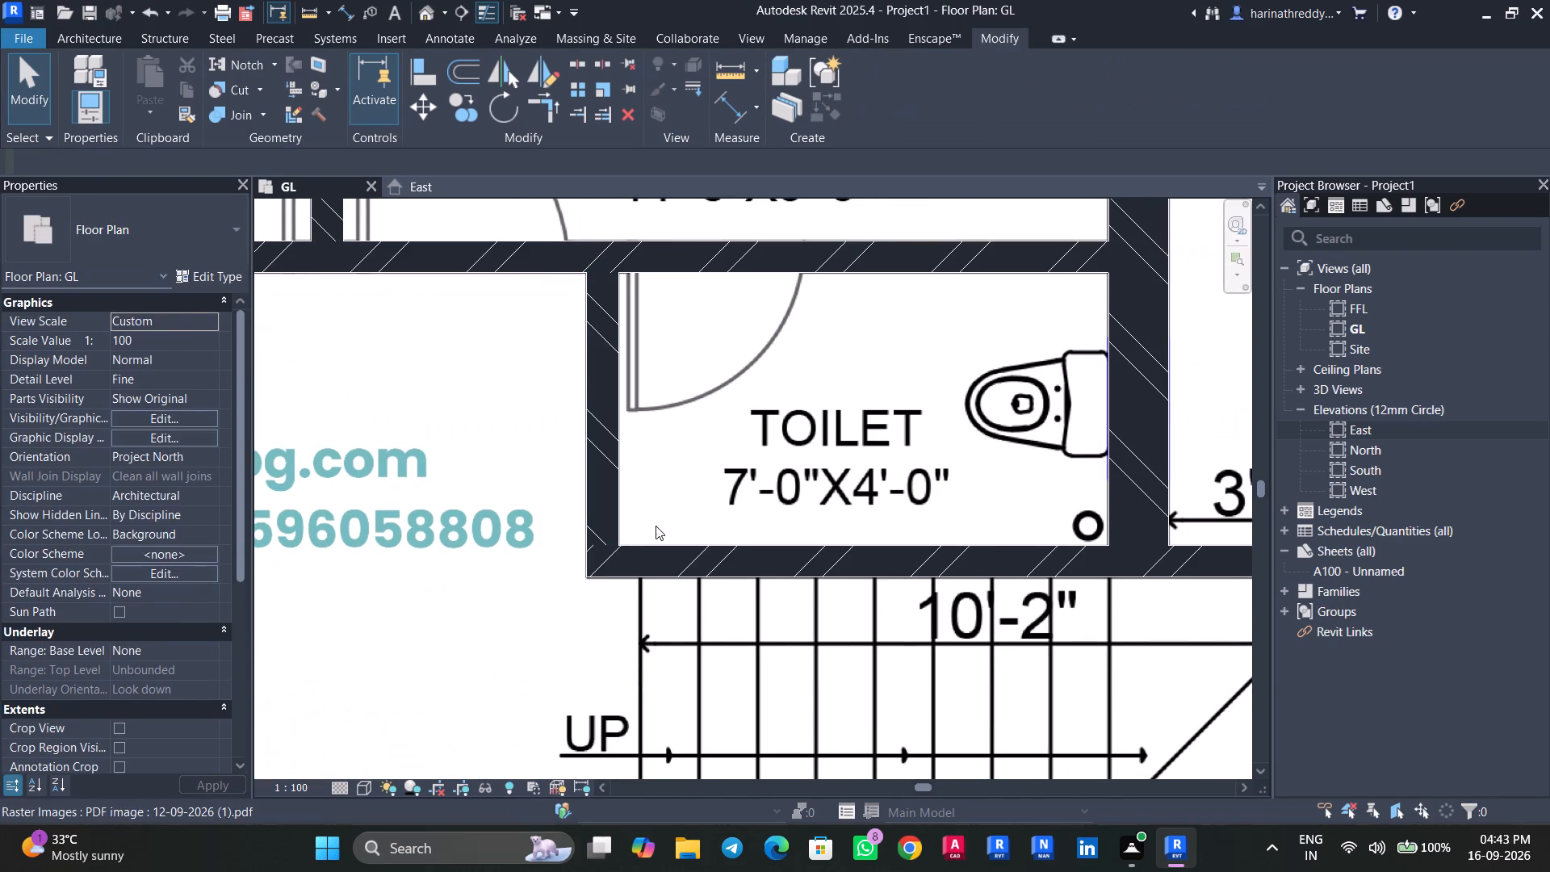
pyautogui.click(663, 566)
pyautogui.scroll(4, 622, 554)
pyautogui.scroll(-5, 648, 581)
pyautogui.scroll(1, 651, 579)
pyautogui.scroll(-1, 651, 579)
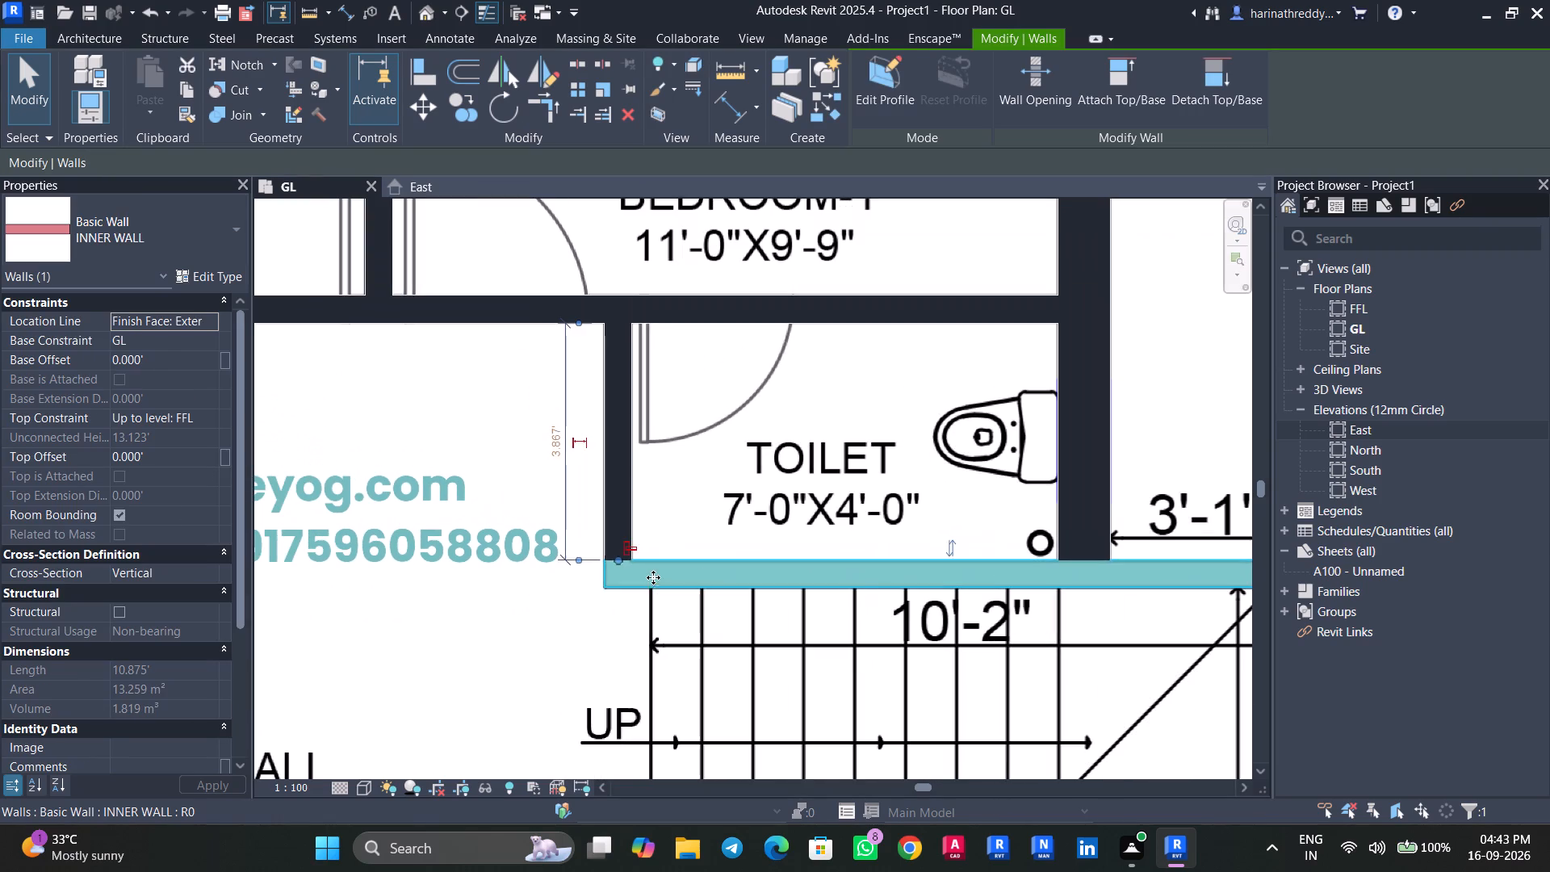
pyautogui.press('Escape')
# Nudge the staircase's windowed outer wall slightly outward to align it with the underlay.
pyautogui.moveTo(987, 507); pyautogui.dragTo(504, 592, button='middle')
pyautogui.moveTo(802, 592); pyautogui.dragTo(775, 423, button='middle')
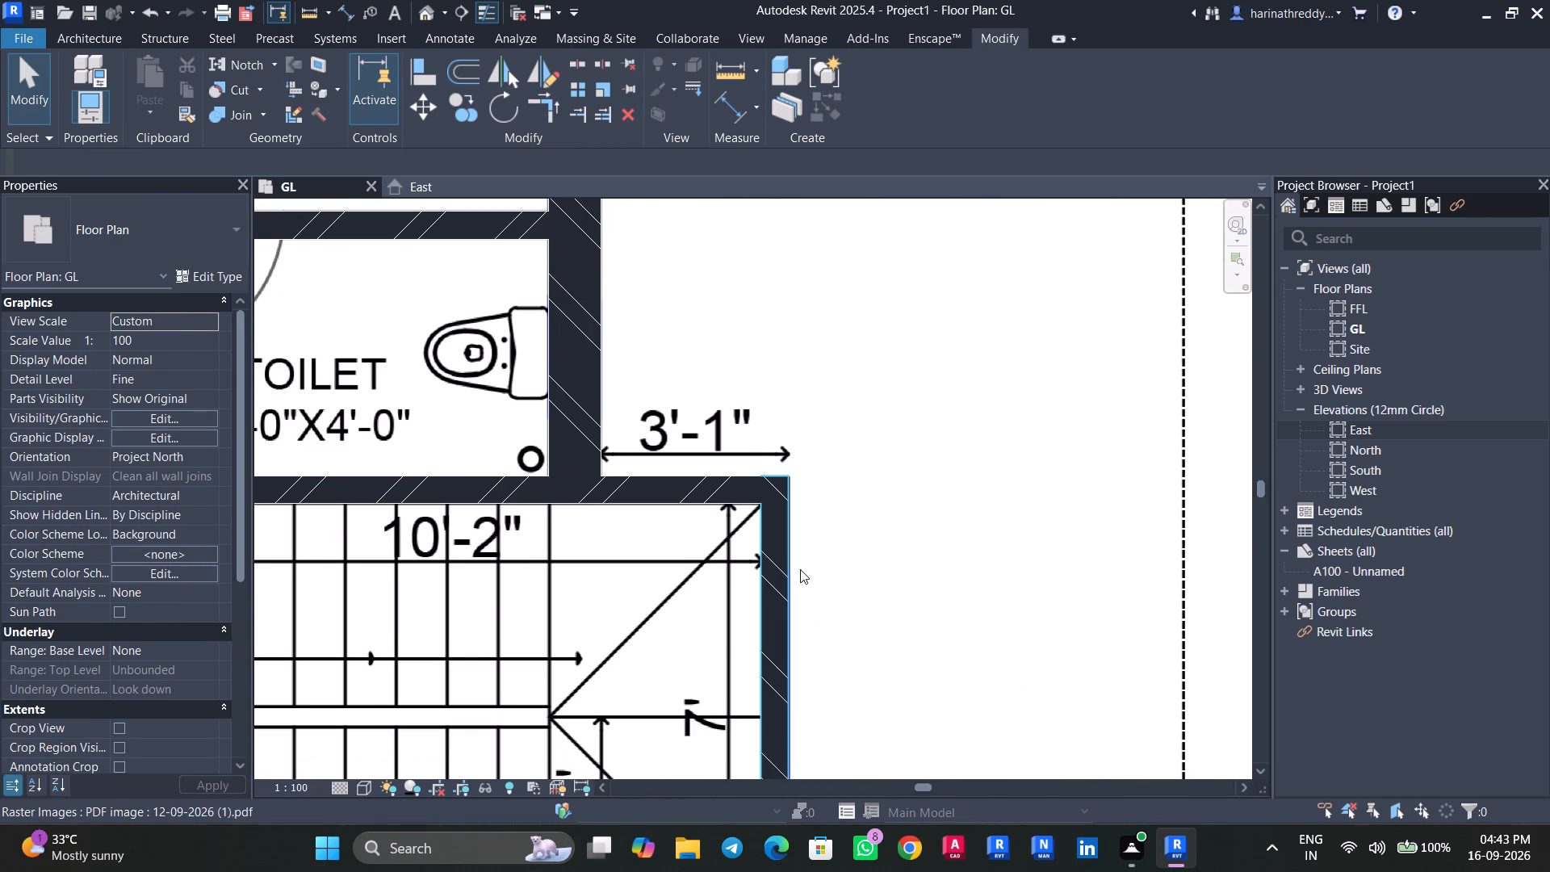
pyautogui.click(784, 573)
pyautogui.scroll(4, 782, 583)
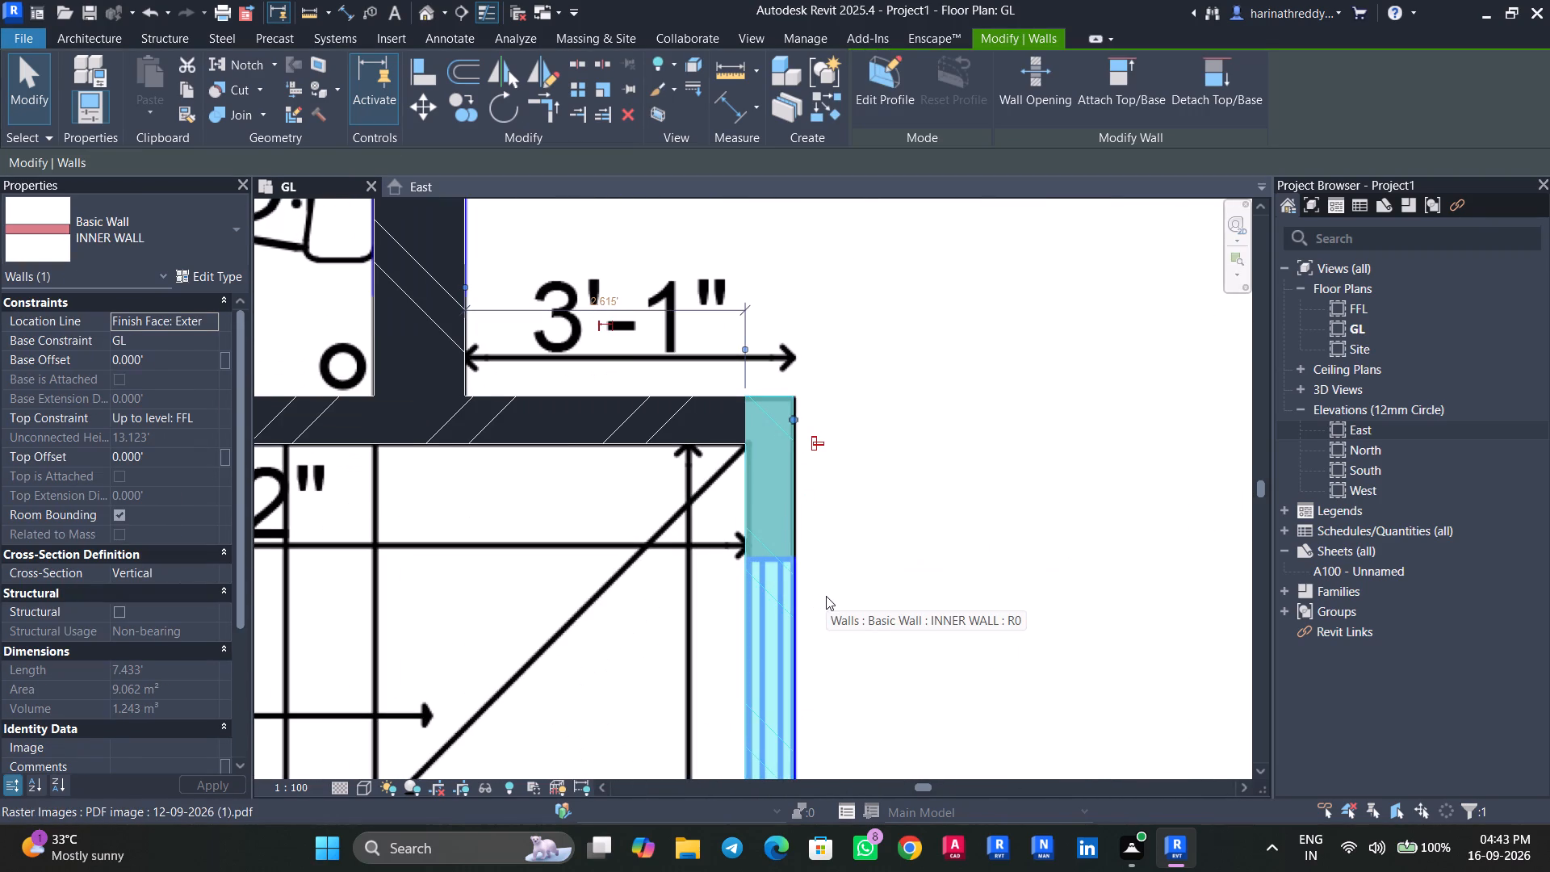
pyautogui.press('Right')
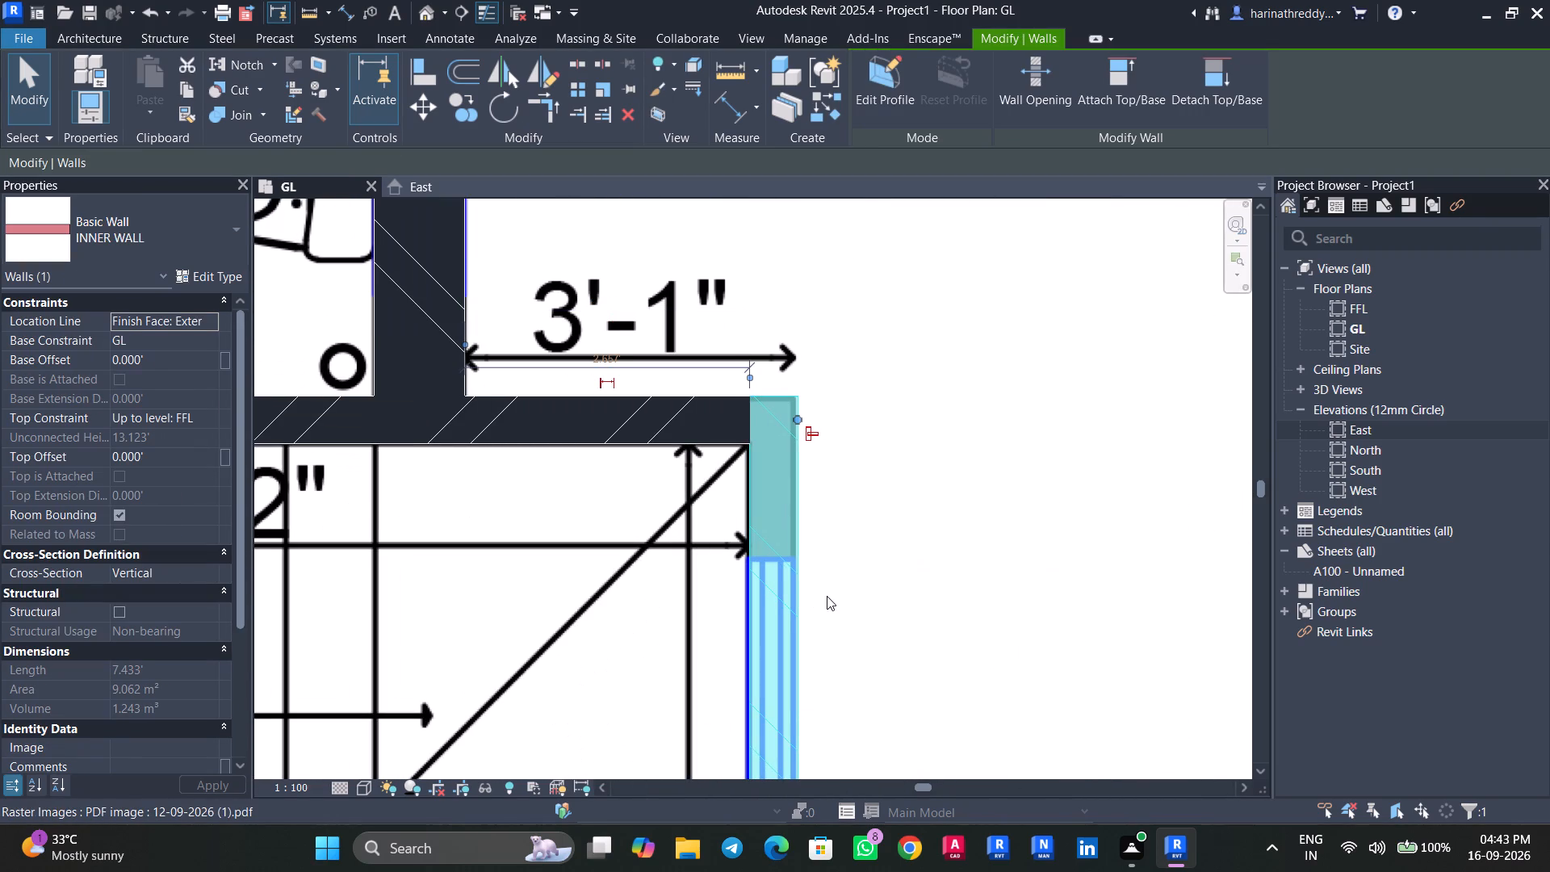
pyautogui.press('Escape')
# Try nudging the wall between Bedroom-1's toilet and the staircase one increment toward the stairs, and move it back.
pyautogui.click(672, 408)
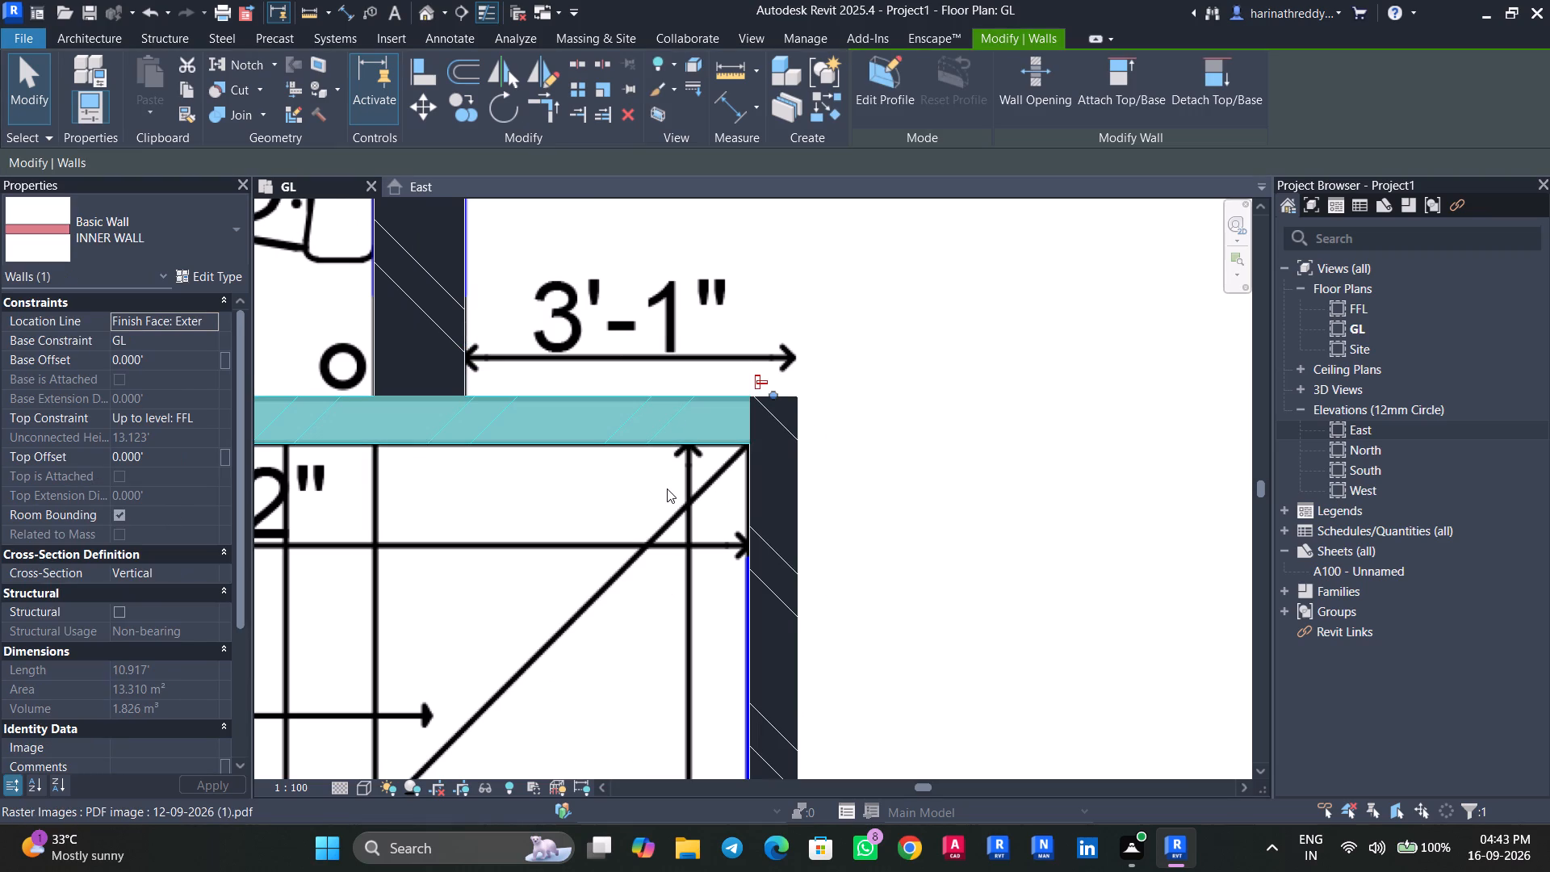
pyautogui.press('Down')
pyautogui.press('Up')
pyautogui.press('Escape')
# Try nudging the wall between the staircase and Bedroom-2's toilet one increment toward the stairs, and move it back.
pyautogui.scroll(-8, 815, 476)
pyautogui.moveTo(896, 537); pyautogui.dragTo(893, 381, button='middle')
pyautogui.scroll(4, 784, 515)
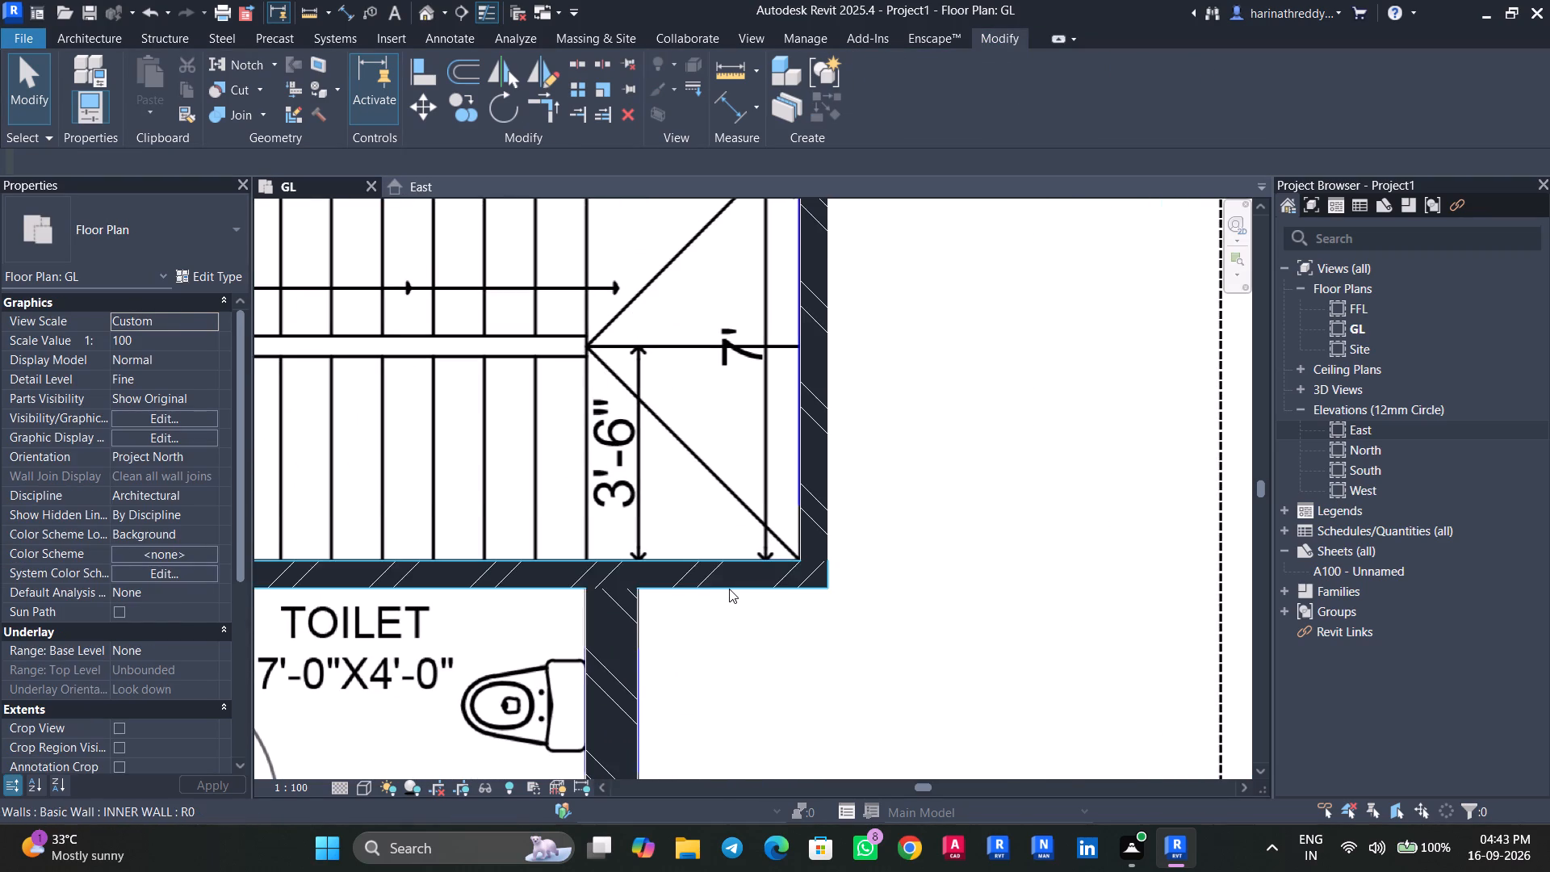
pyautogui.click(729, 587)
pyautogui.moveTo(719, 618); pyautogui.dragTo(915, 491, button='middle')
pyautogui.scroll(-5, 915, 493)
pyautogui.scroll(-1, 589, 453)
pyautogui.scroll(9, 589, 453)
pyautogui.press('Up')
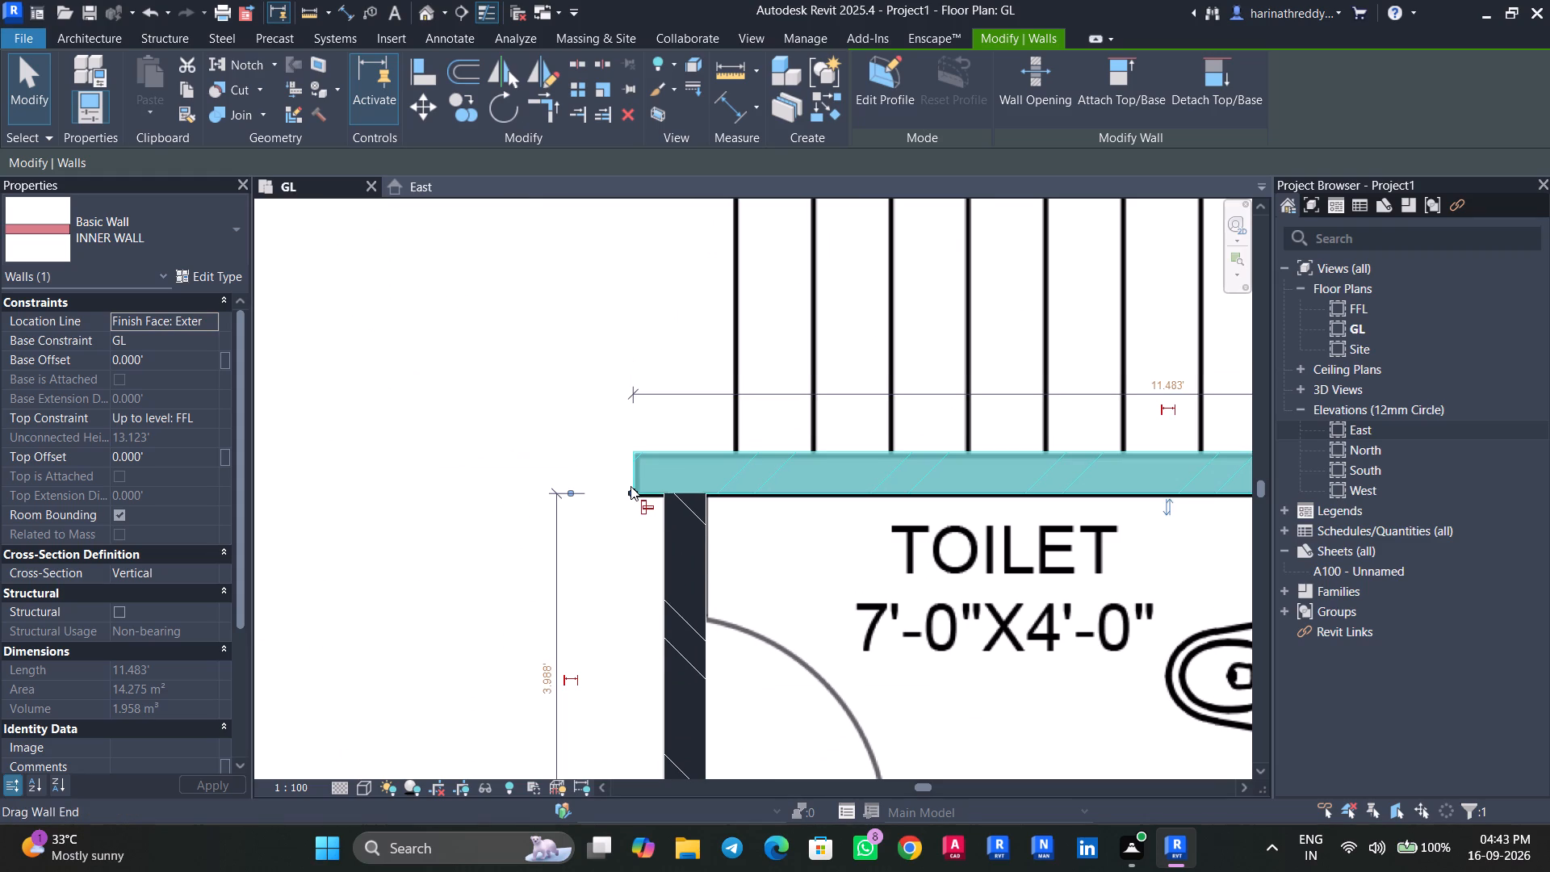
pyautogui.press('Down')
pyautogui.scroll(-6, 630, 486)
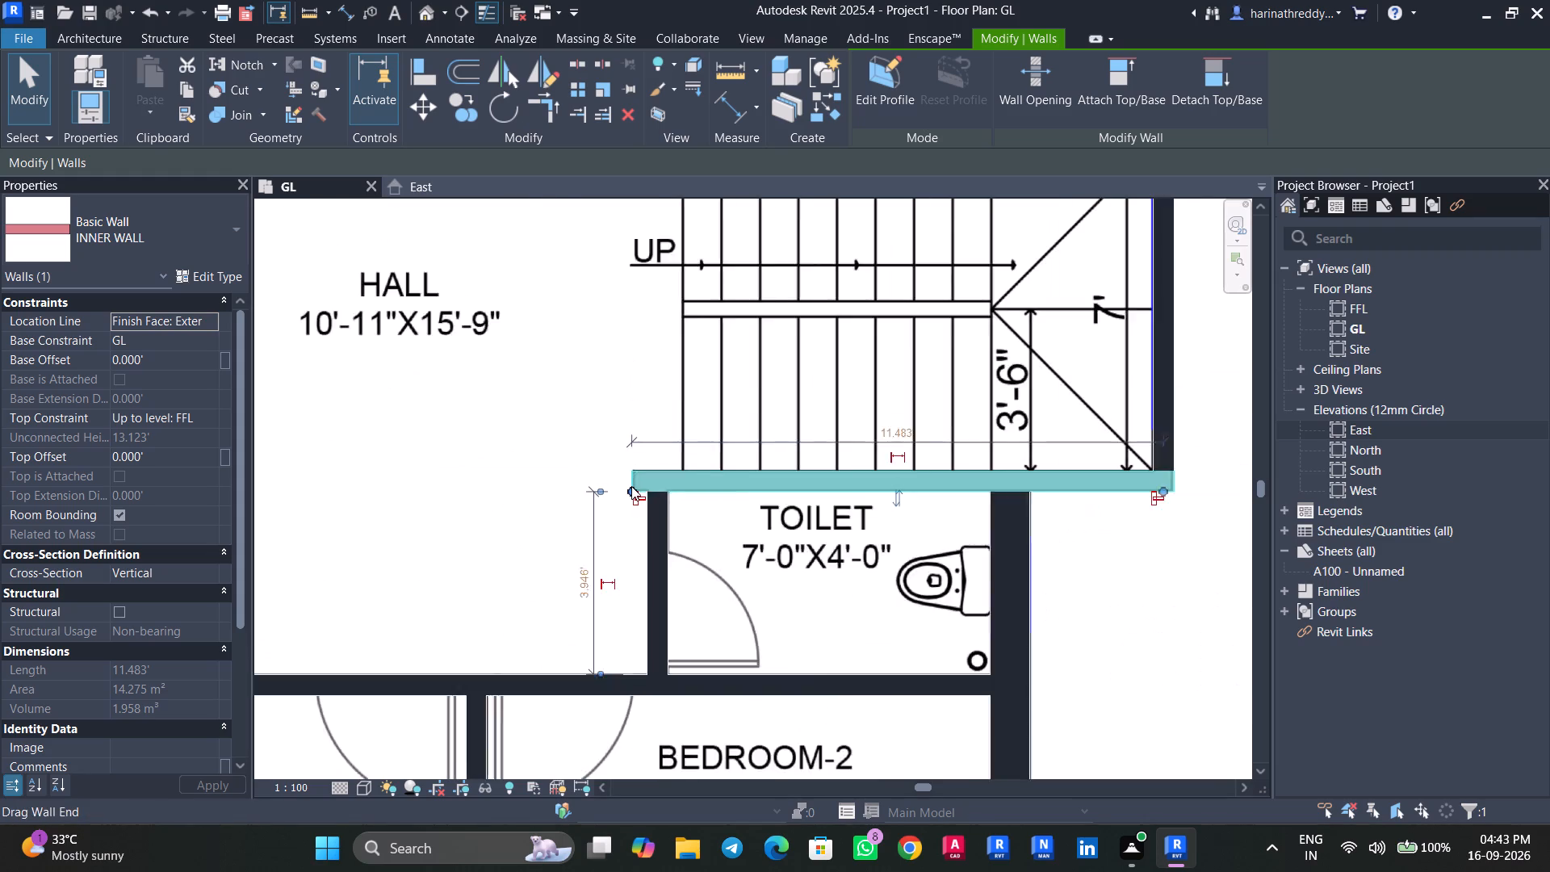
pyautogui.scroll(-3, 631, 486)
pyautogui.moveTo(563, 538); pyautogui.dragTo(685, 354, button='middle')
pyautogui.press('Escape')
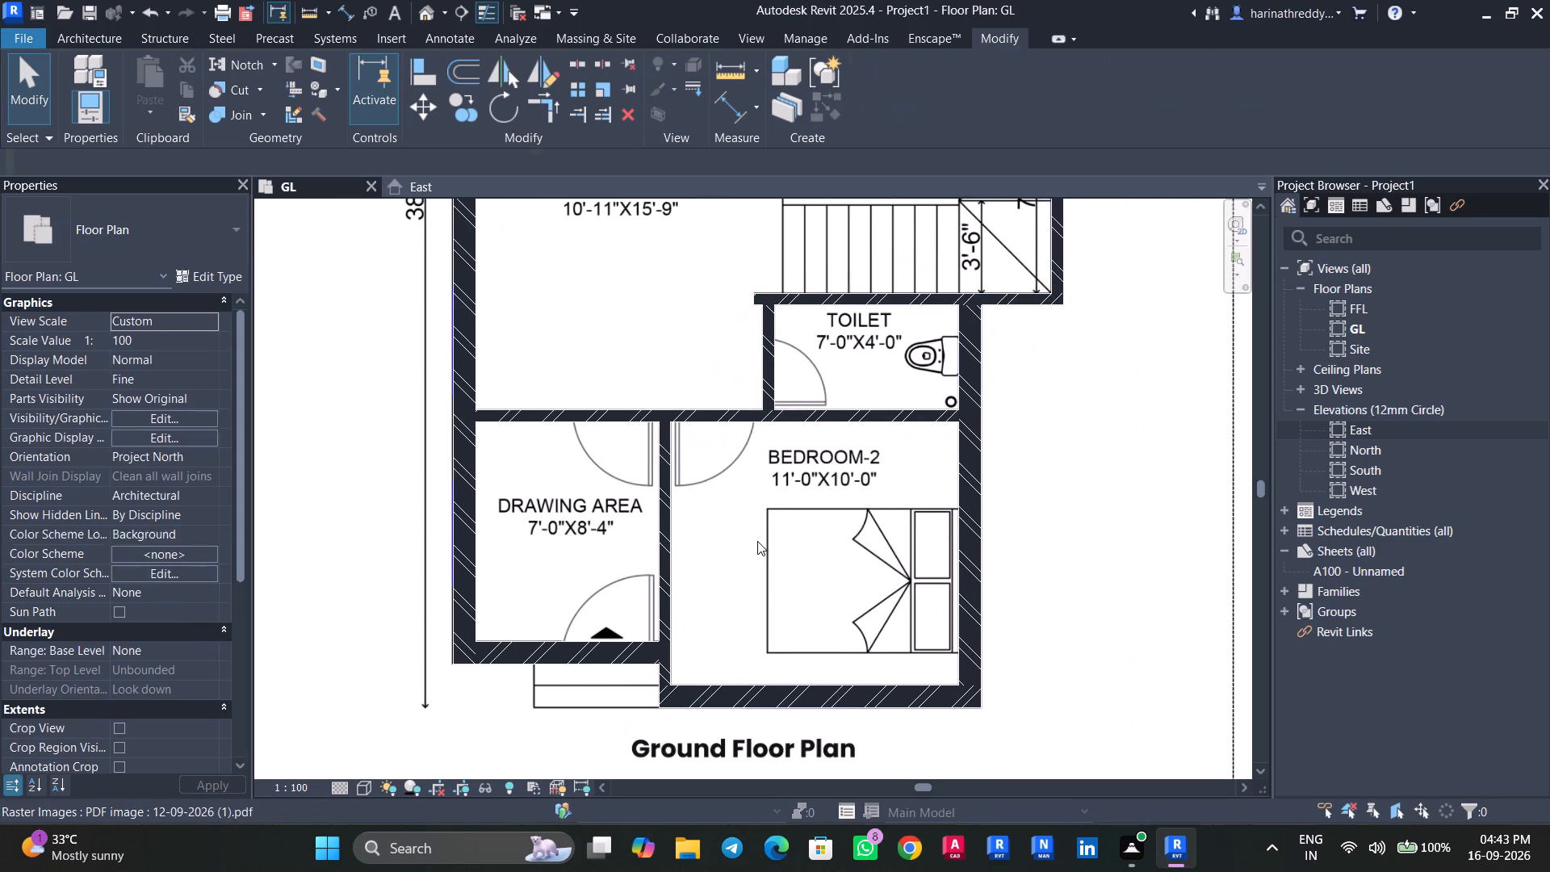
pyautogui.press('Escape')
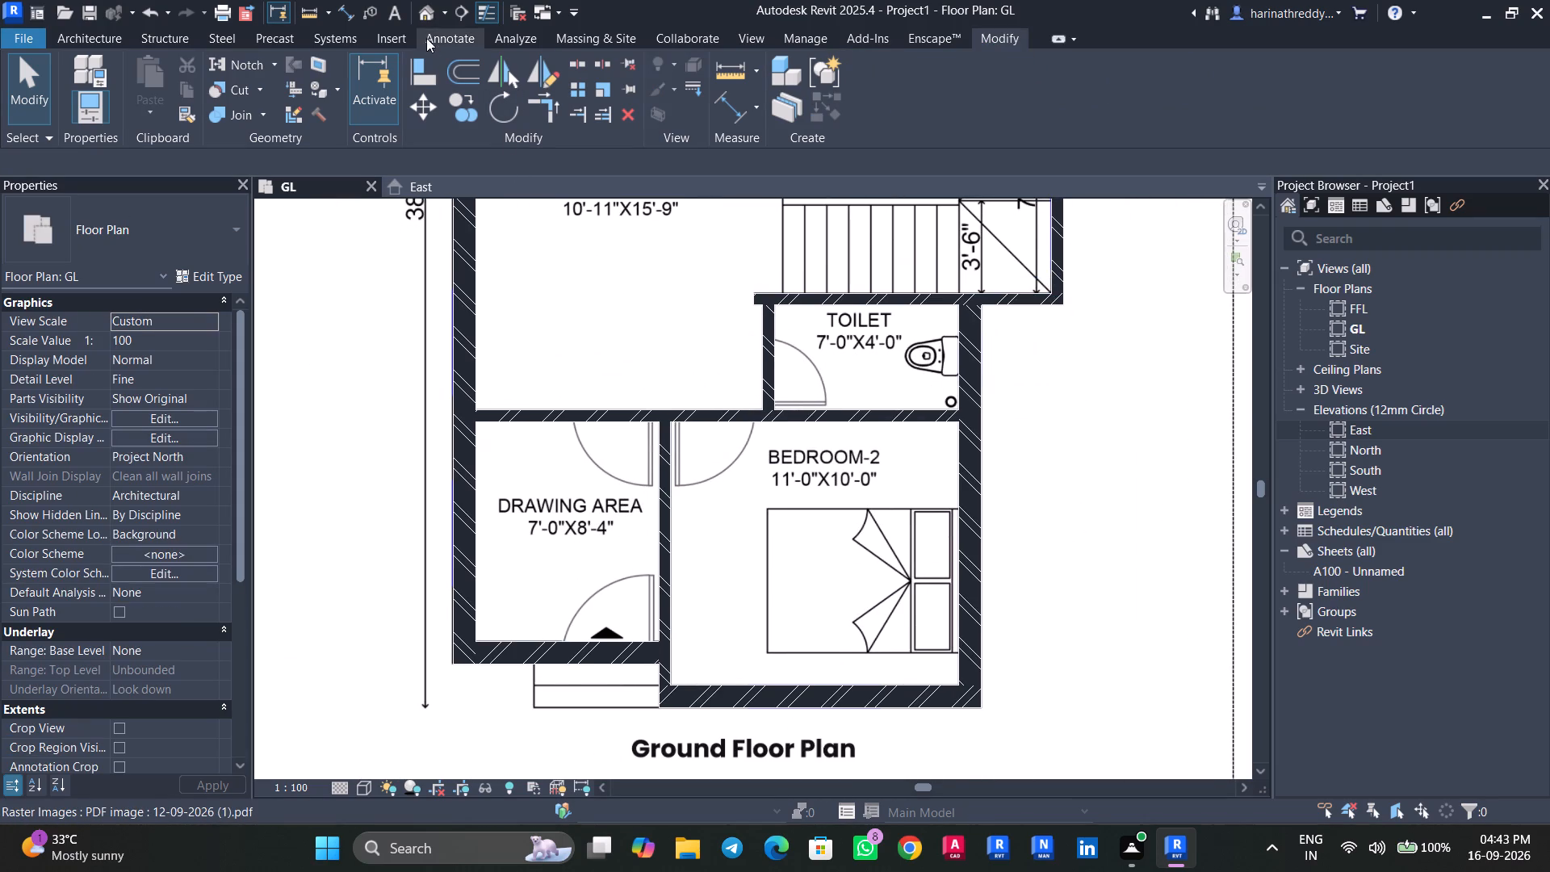
# Open the 3D view of the house and set it to a realistic, textured visual style with Fine detail level.
pyautogui.click(418, 19)
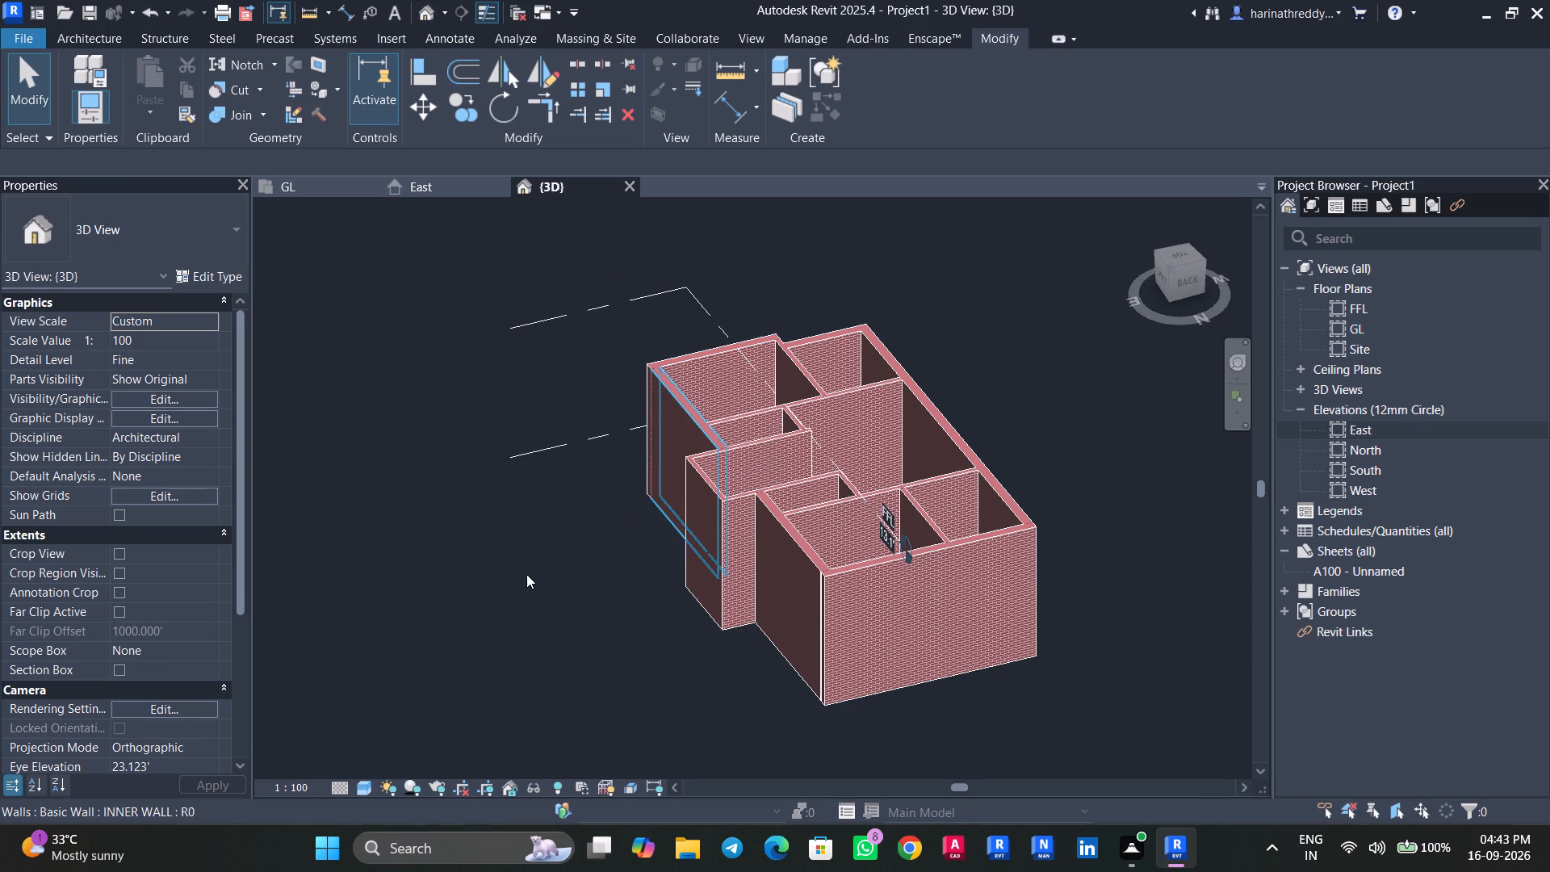
pyautogui.scroll(-1, 502, 568)
pyautogui.keyDown('shift'); pyautogui.moveTo(503, 636); pyautogui.dragTo(789, 694, button='middle'); pyautogui.keyUp('shift')
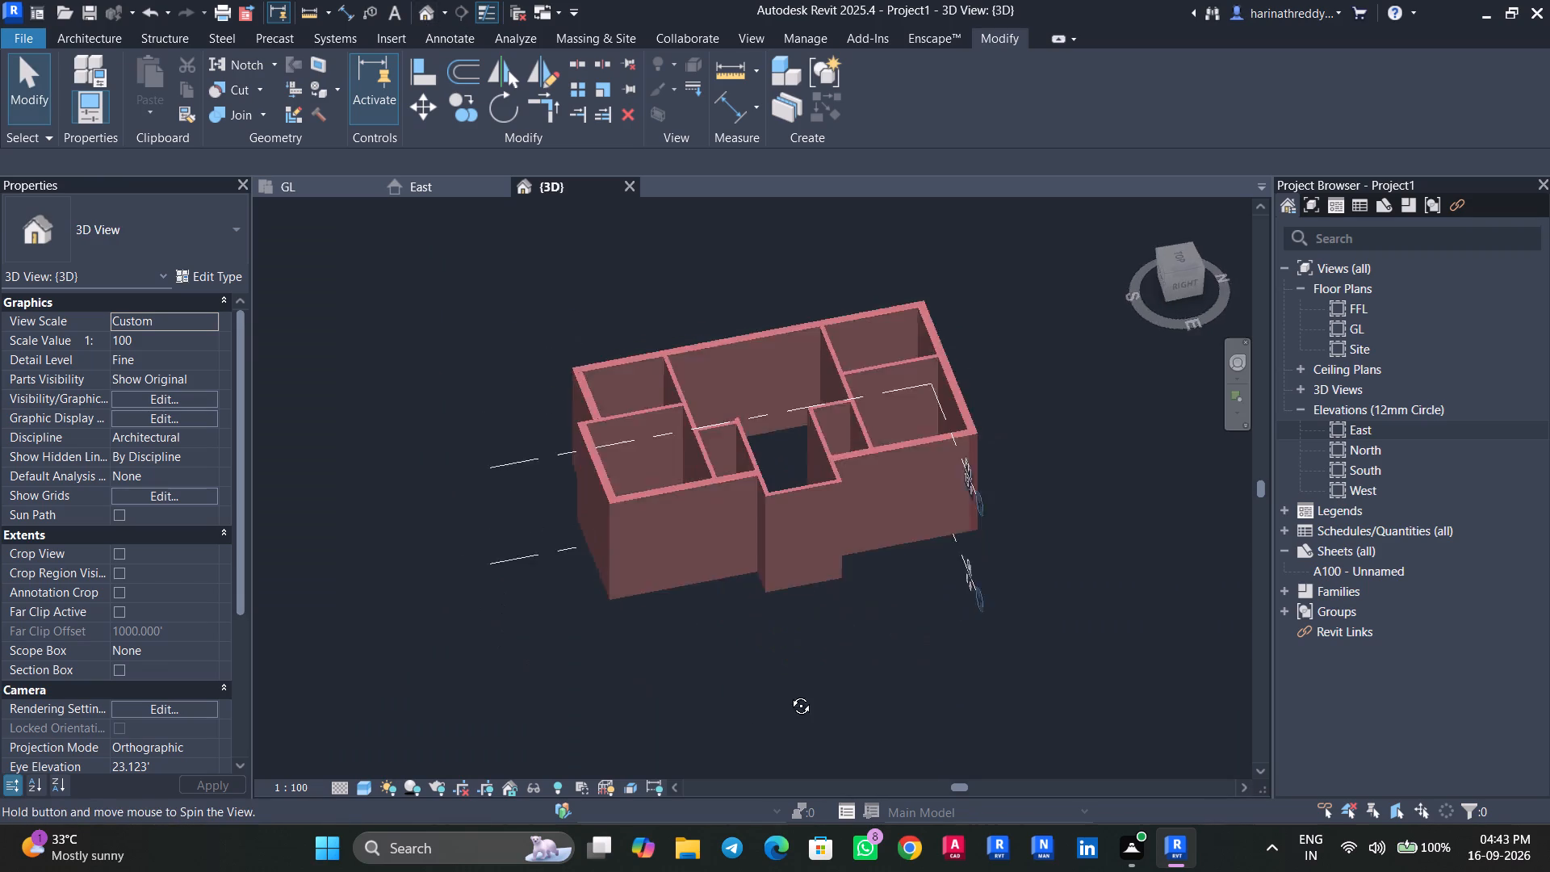
pyautogui.keyDown('shift'); pyautogui.moveTo(789, 694); pyautogui.dragTo(880, 640, button='middle'); pyautogui.keyUp('shift')
pyautogui.click(358, 790)
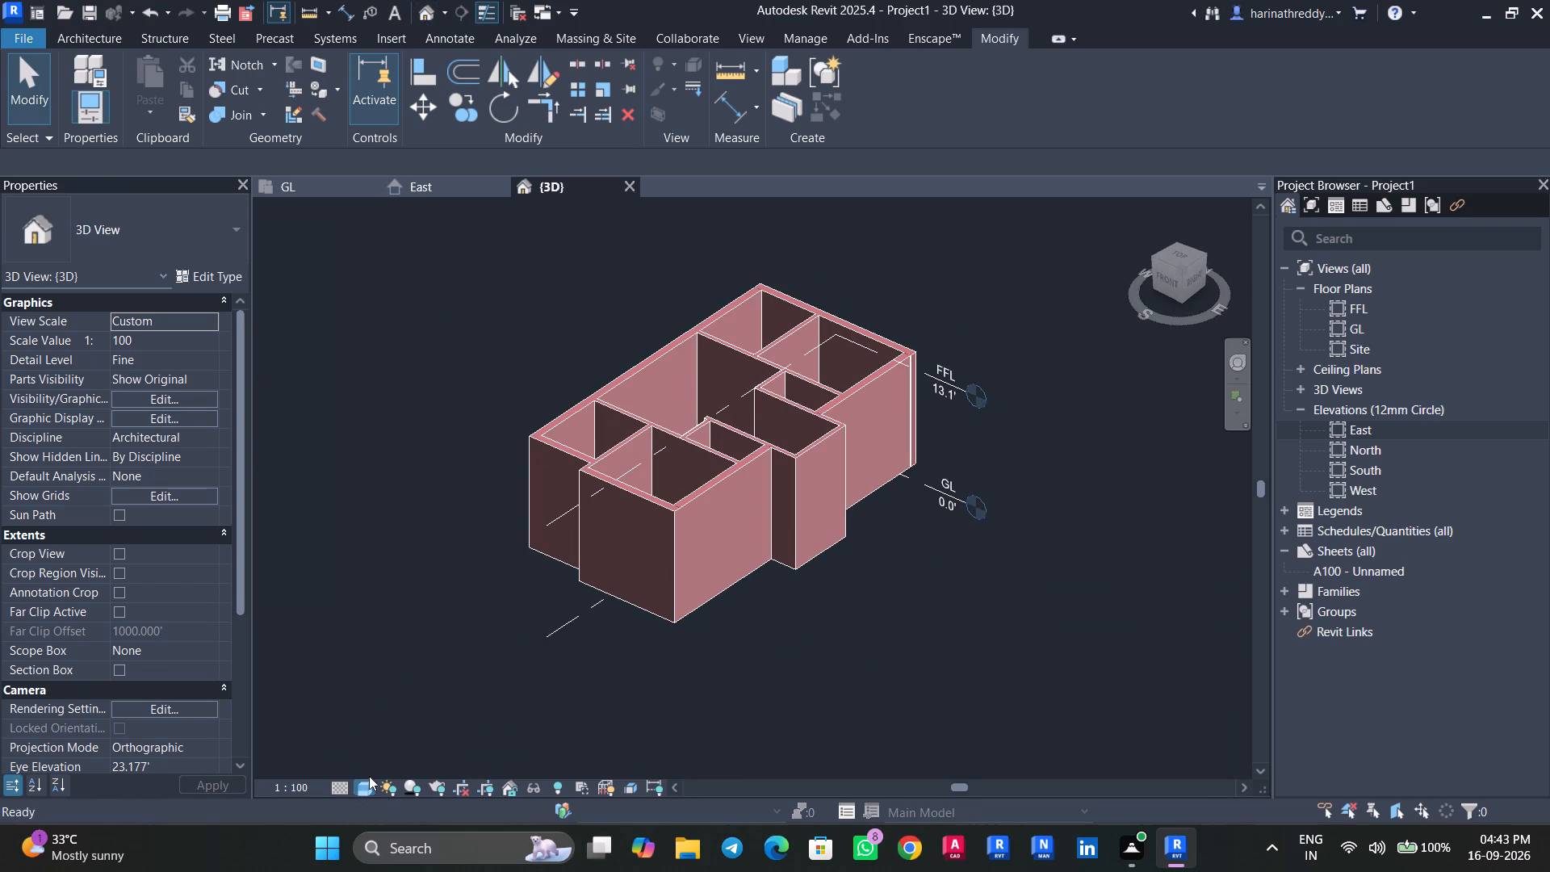
pyautogui.click(371, 771)
pyautogui.click(346, 793)
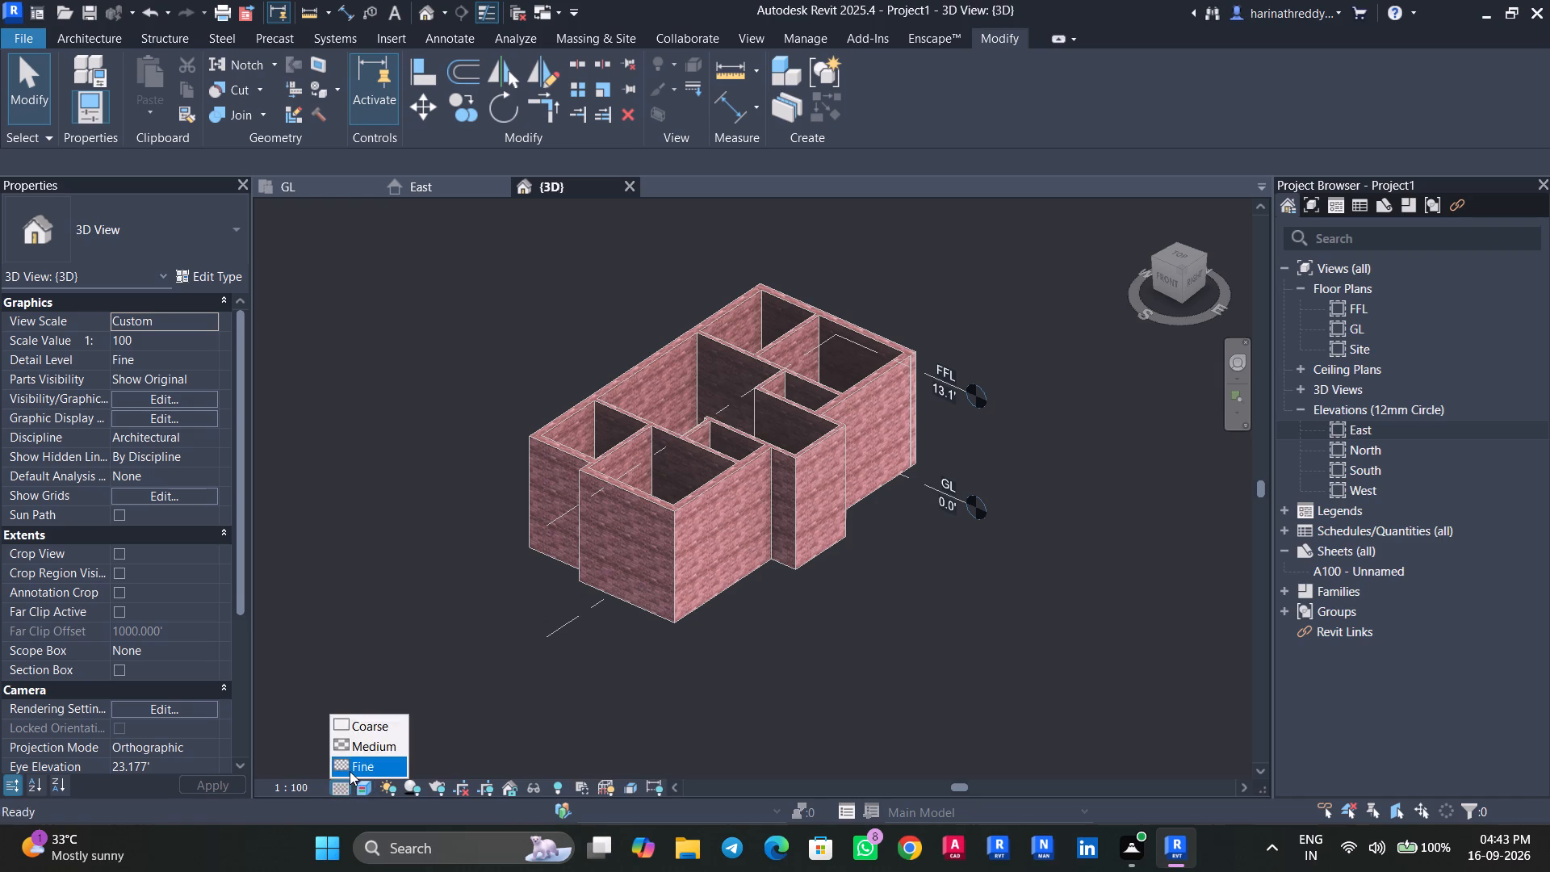
pyautogui.click(350, 770)
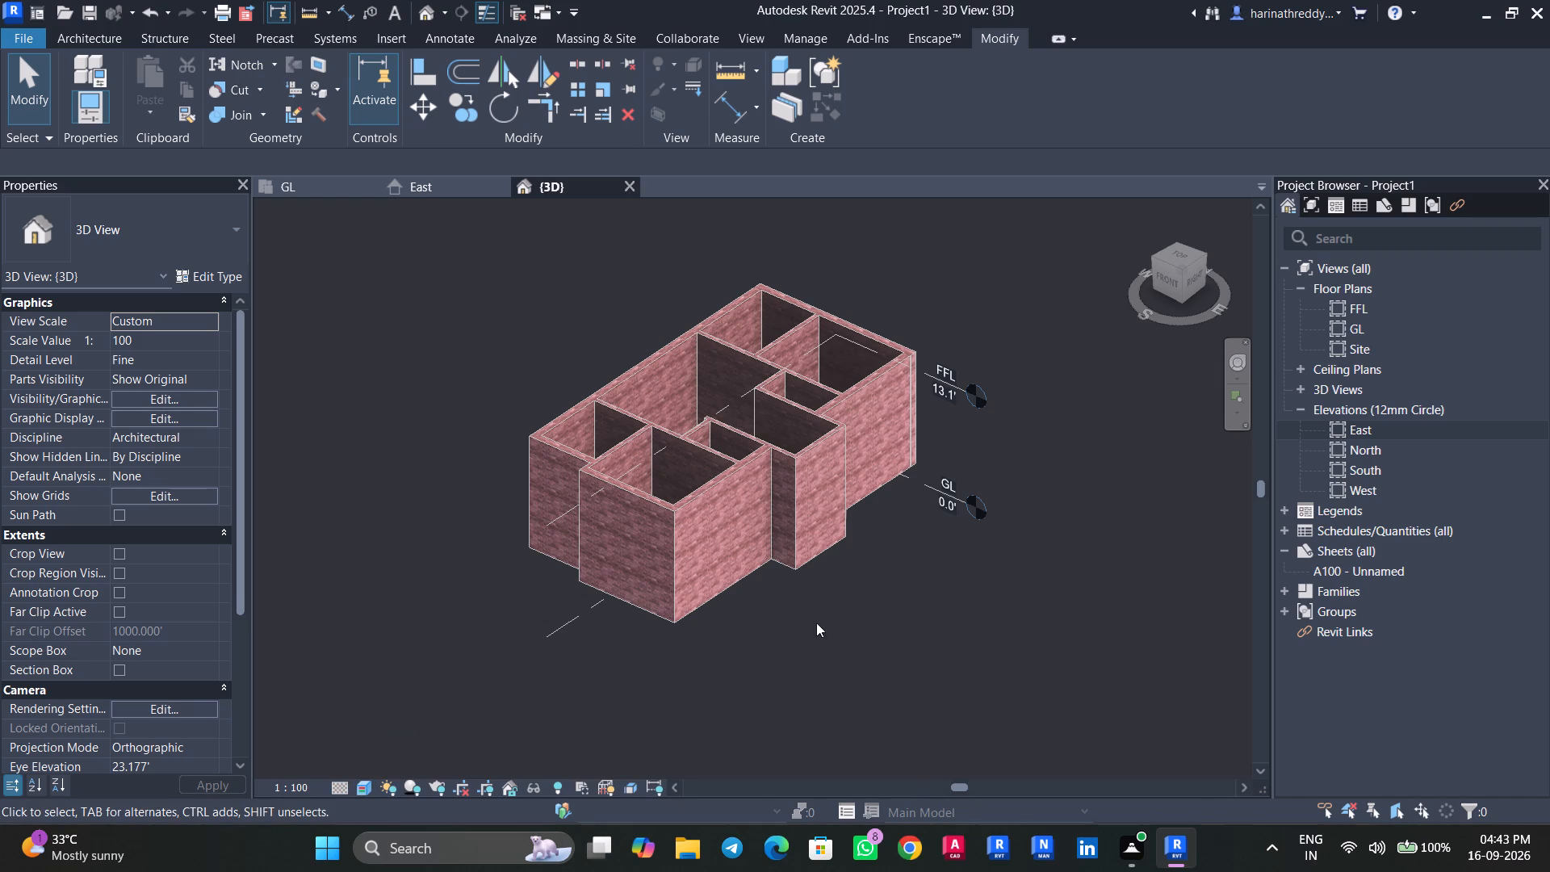
pyautogui.keyDown('shift'); pyautogui.moveTo(647, 682); pyautogui.dragTo(1003, 635, button='middle'); pyautogui.keyUp('shift')
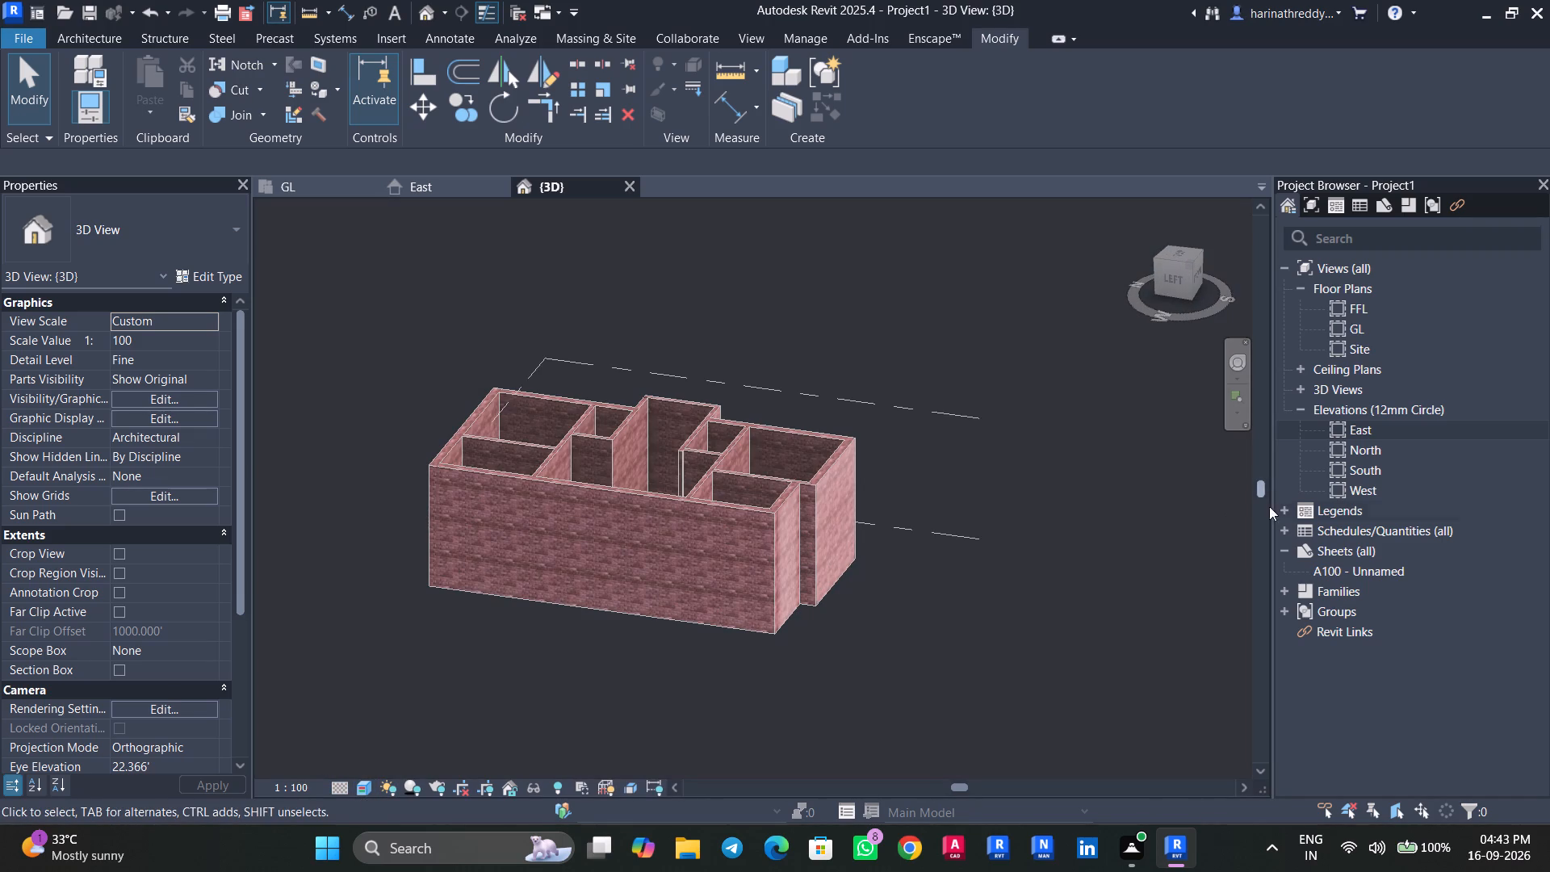
# In the East elevation, set the FFL level's elevation to 10'.
pyautogui.doubleClick(1357, 434)
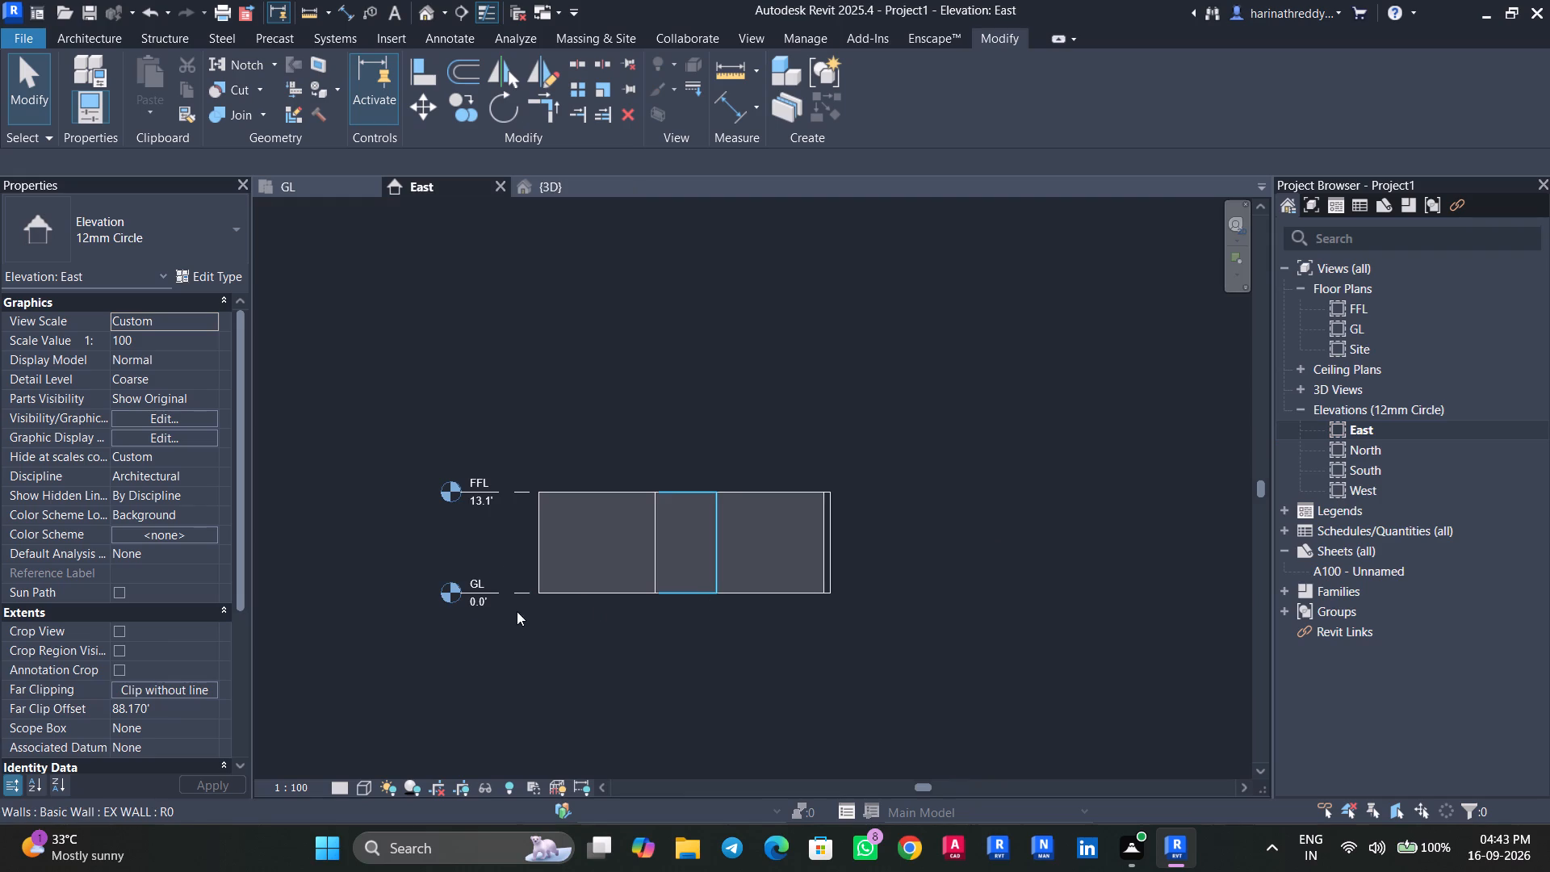
pyautogui.scroll(5, 486, 520)
pyautogui.click(471, 491)
pyautogui.click(482, 484)
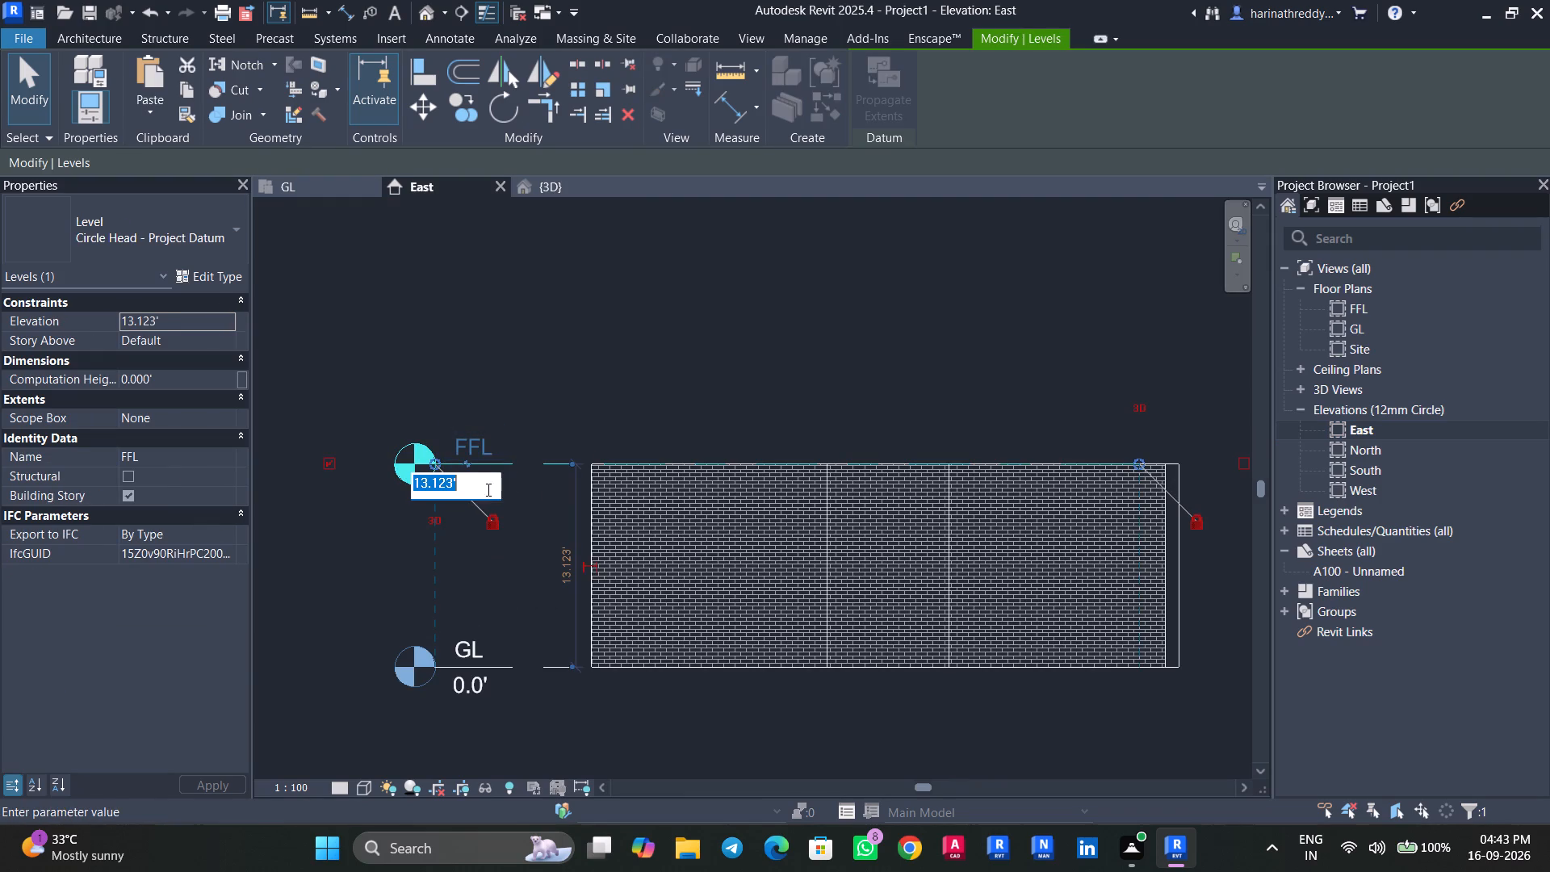
pyautogui.press('1')
pyautogui.press('0')
pyautogui.press("'")
pyautogui.press('Return')
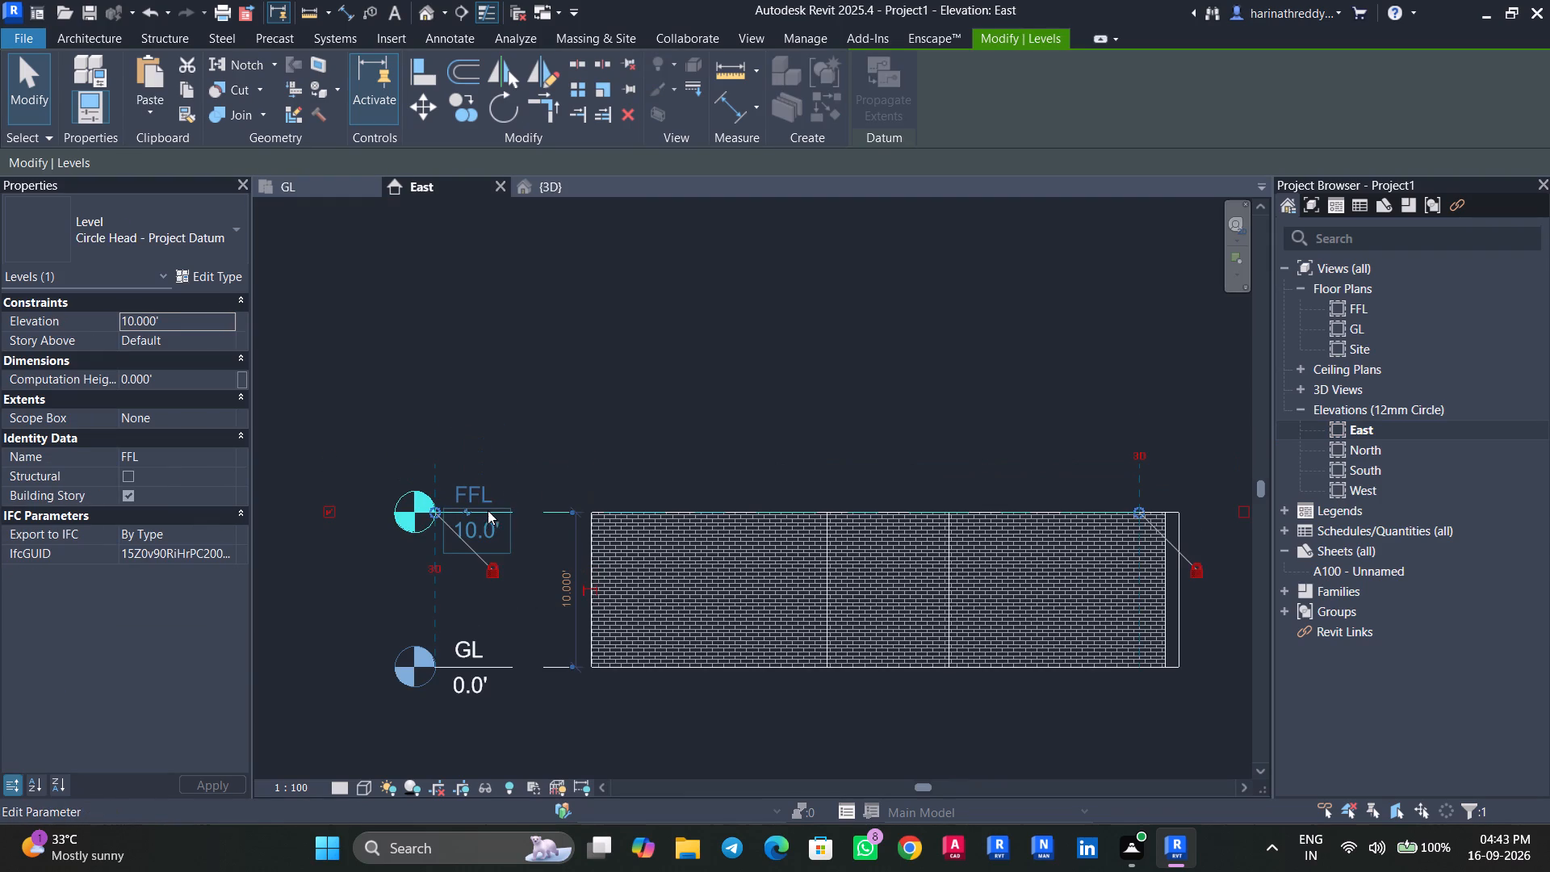
pyautogui.press('Escape')
pyautogui.press('Escape')
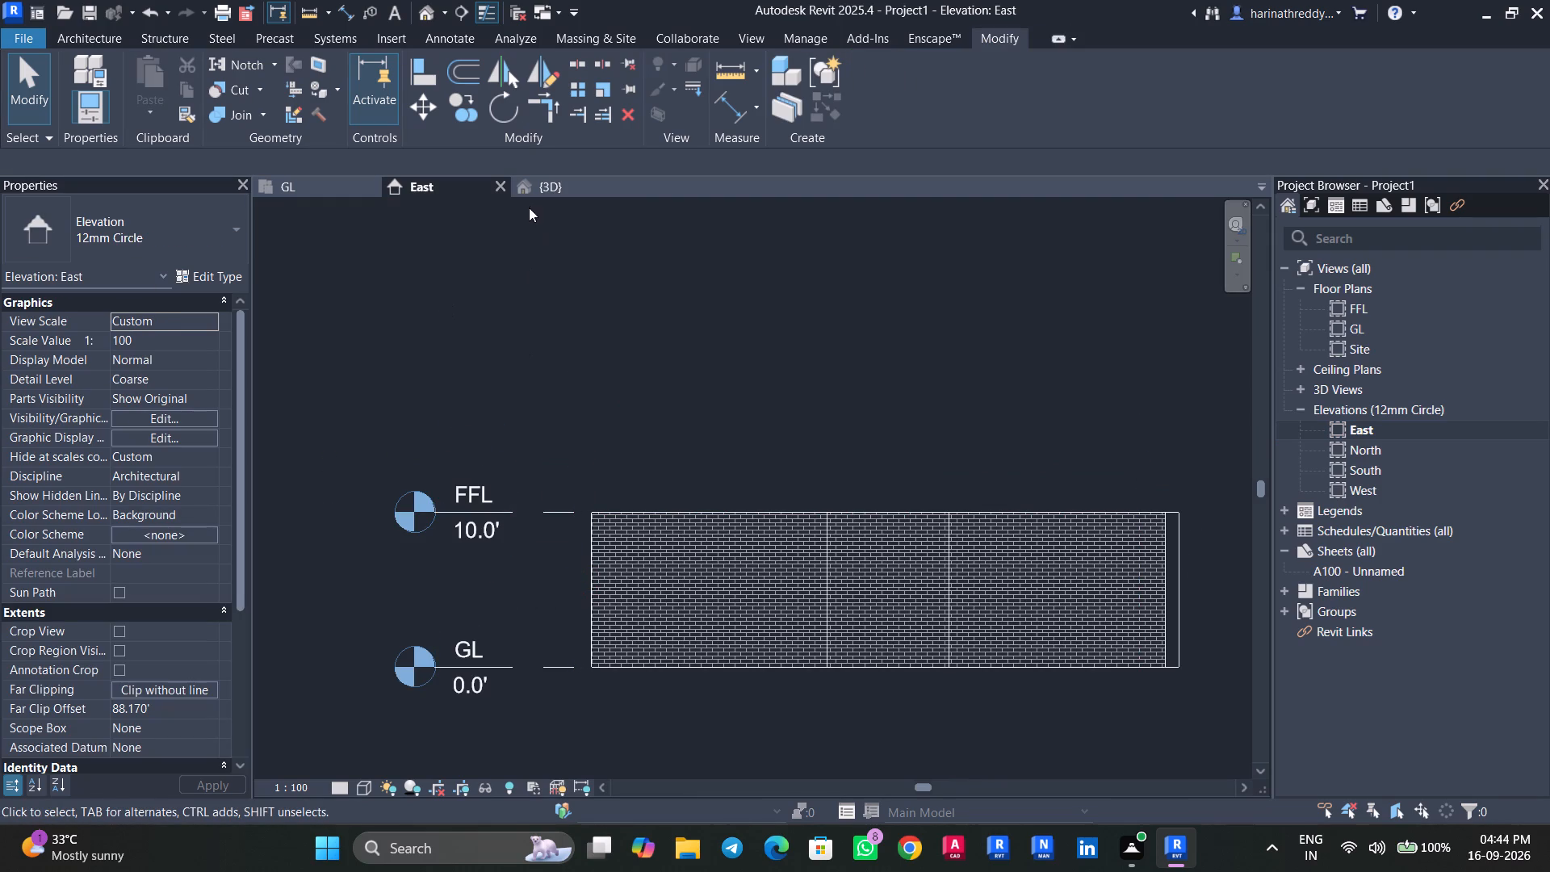
# Examine the walls from several sides in the 3D view, and over the underlay in the GL floor plan.
pyautogui.click(530, 193)
pyautogui.keyDown('ctrl'); pyautogui.moveTo(945, 633); pyautogui.dragTo(945, 635, button='middle'); pyautogui.keyUp('ctrl')
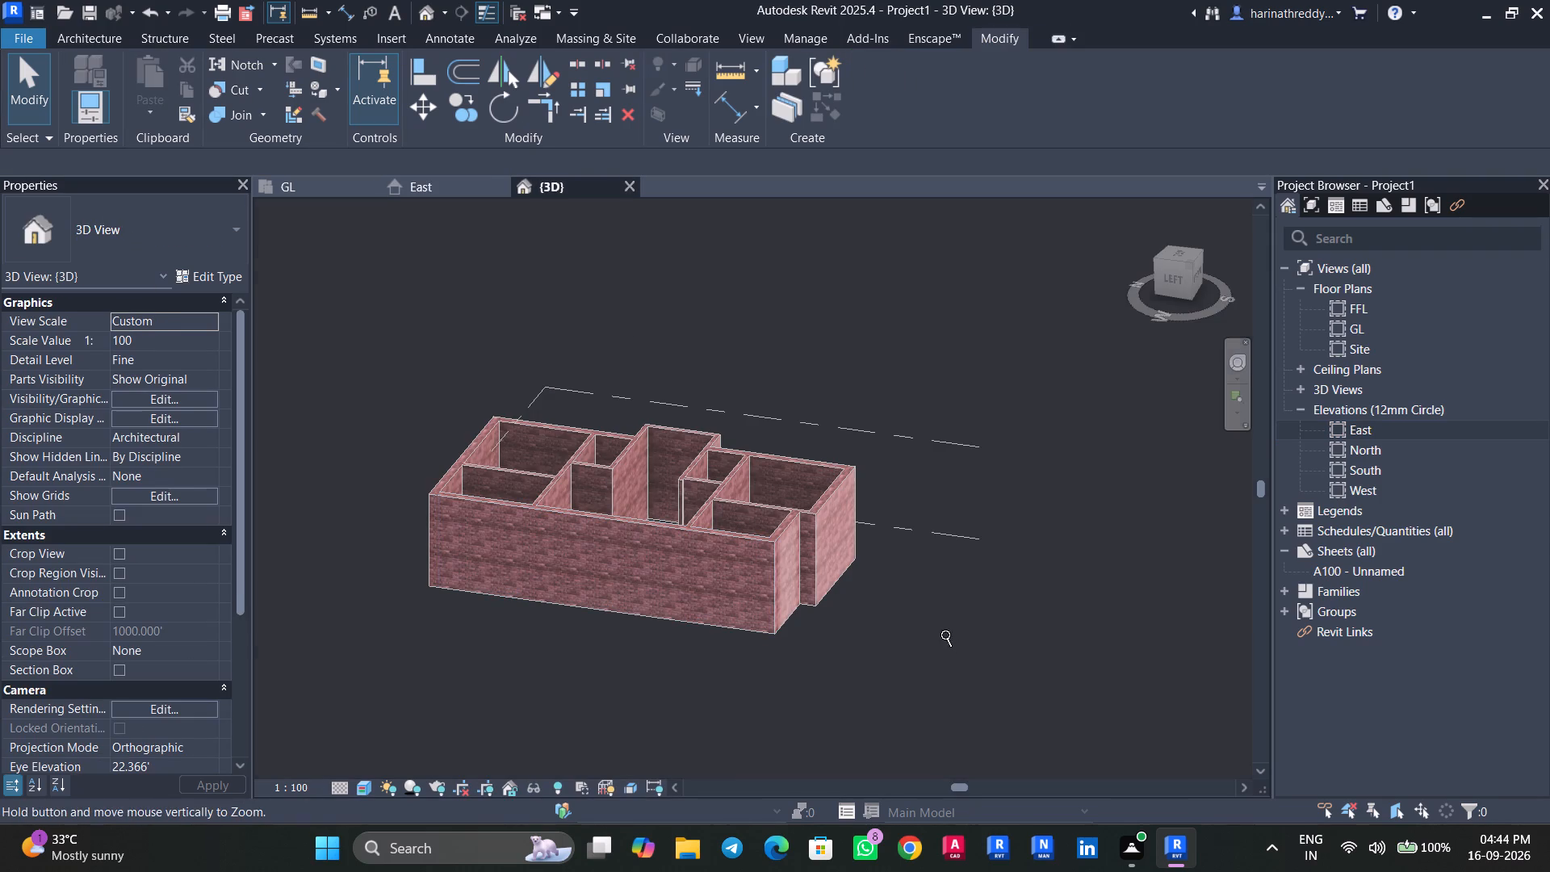
pyautogui.keyDown('ctrl'); pyautogui.moveTo(945, 635); pyautogui.dragTo(914, 702, button='middle'); pyautogui.keyUp('ctrl')
pyautogui.keyDown('shift'); pyautogui.moveTo(982, 672); pyautogui.dragTo(880, 836, button='middle'); pyautogui.keyUp('shift')
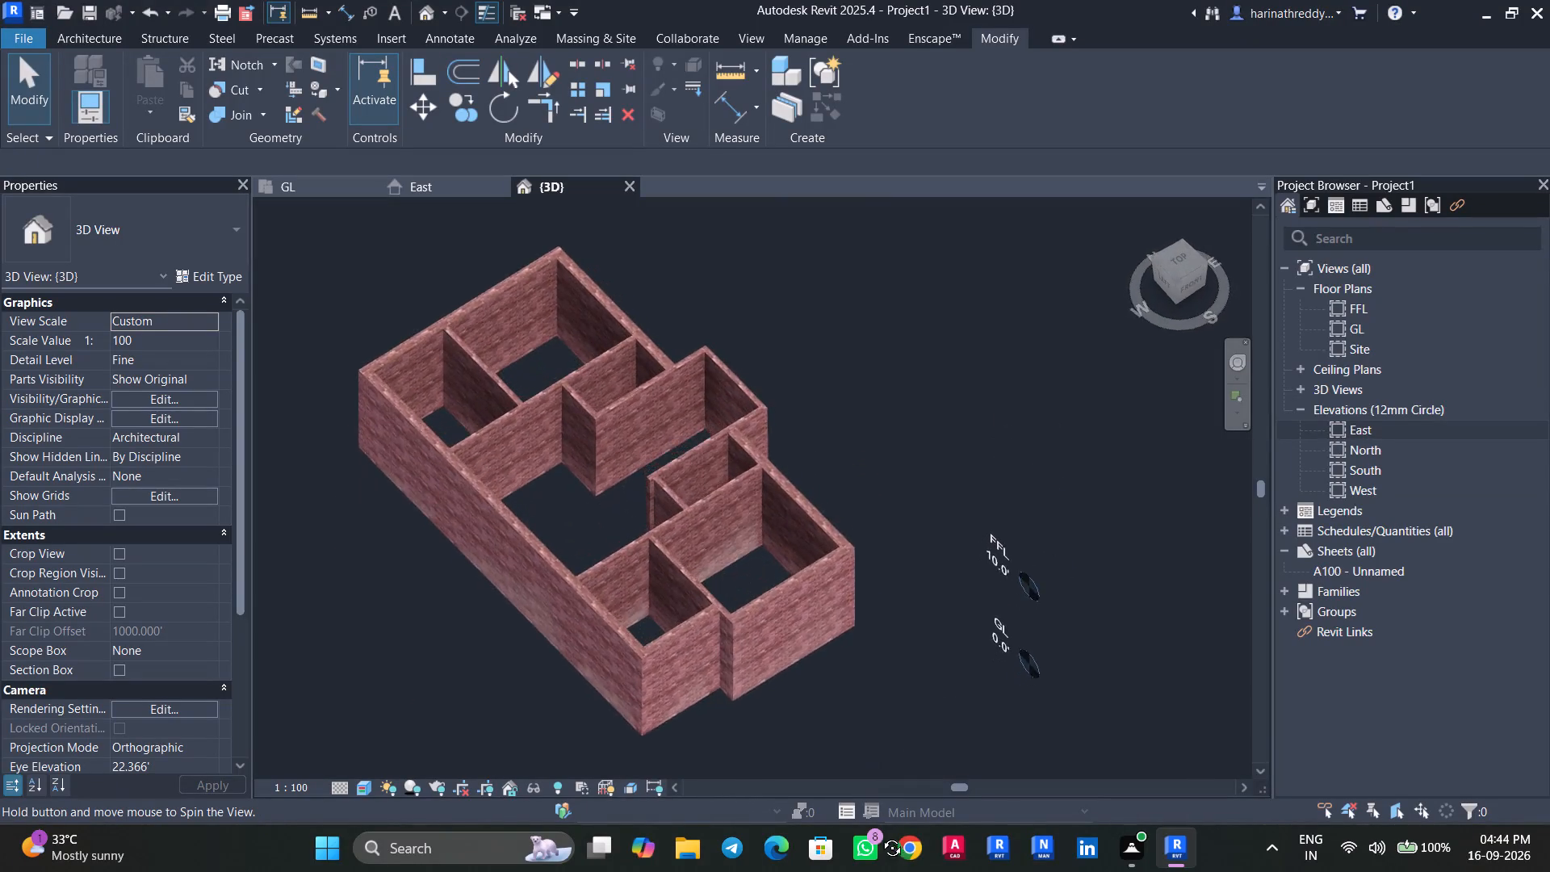
pyautogui.keyDown('shift'); pyautogui.moveTo(880, 836); pyautogui.dragTo(1199, 835, button='middle'); pyautogui.keyUp('shift')
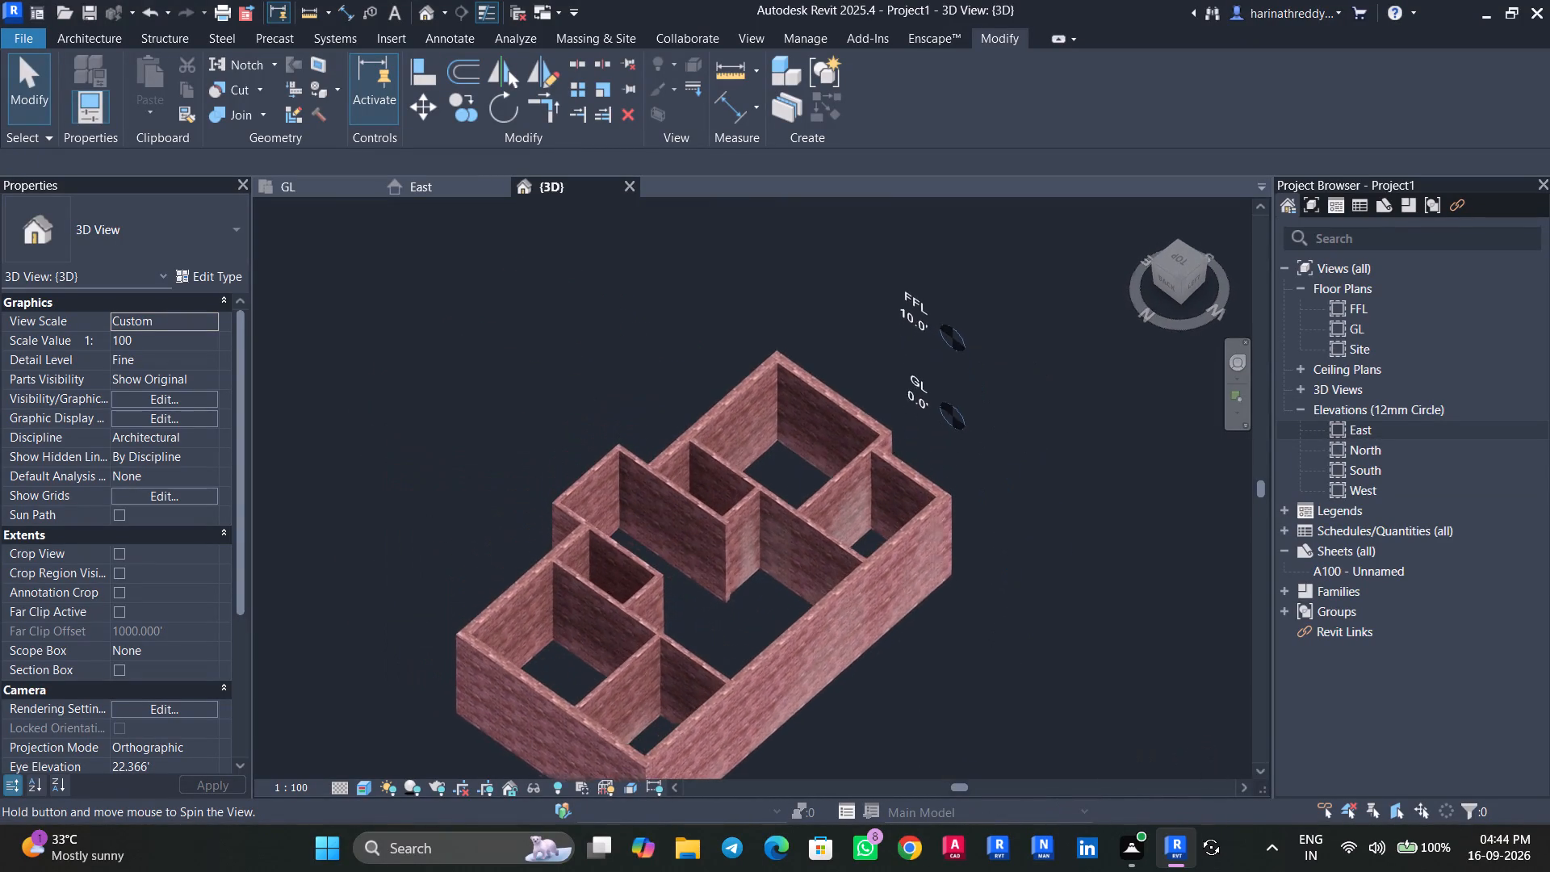
pyautogui.keyDown('shift'); pyautogui.moveTo(1199, 835); pyautogui.dragTo(1198, 847, button='middle'); pyautogui.keyUp('shift')
pyautogui.scroll(2, 1006, 522)
pyautogui.keyDown('shift'); pyautogui.moveTo(1028, 560); pyautogui.dragTo(1036, 644, button='middle'); pyautogui.keyUp('shift')
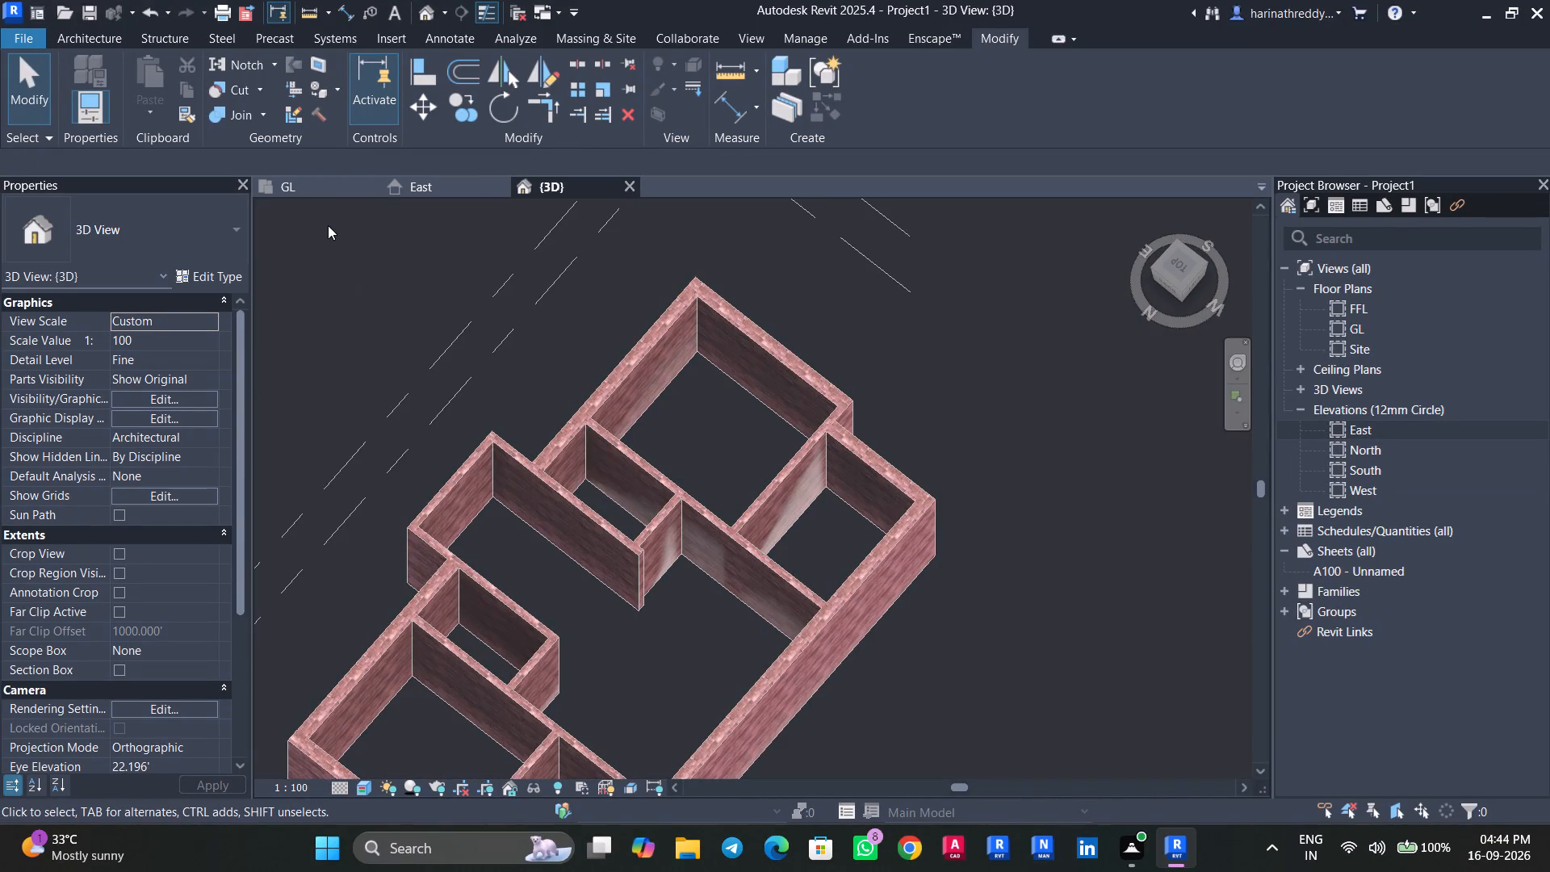
pyautogui.click(312, 188)
pyautogui.scroll(-1, 560, 518)
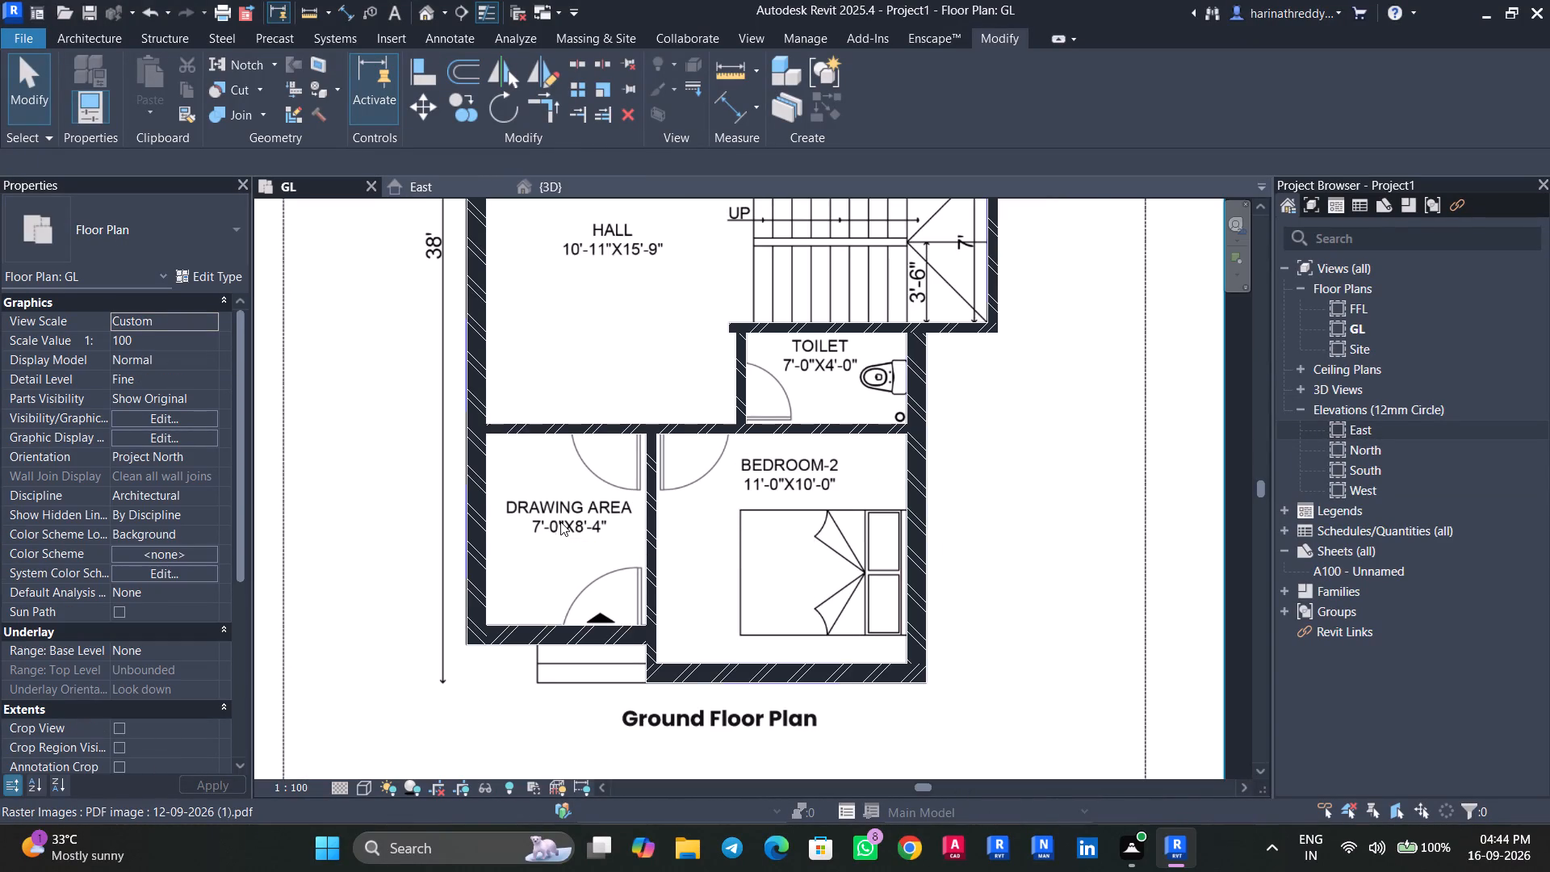
pyautogui.scroll(5, 505, 713)
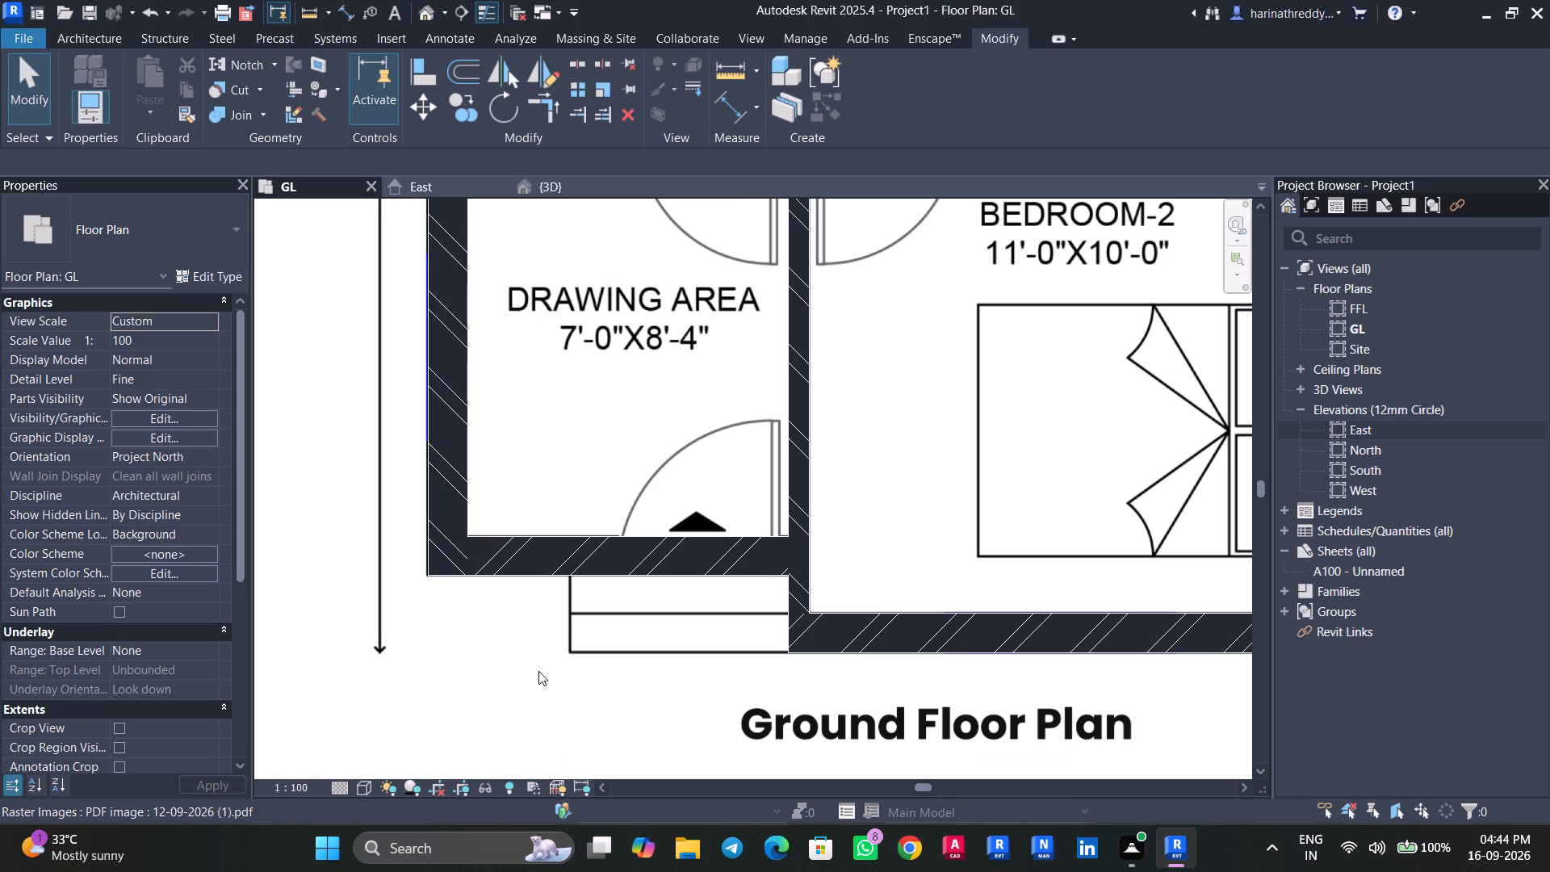
pyautogui.scroll(-6, 544, 676)
pyautogui.scroll(1, 544, 676)
pyautogui.scroll(-6, 544, 676)
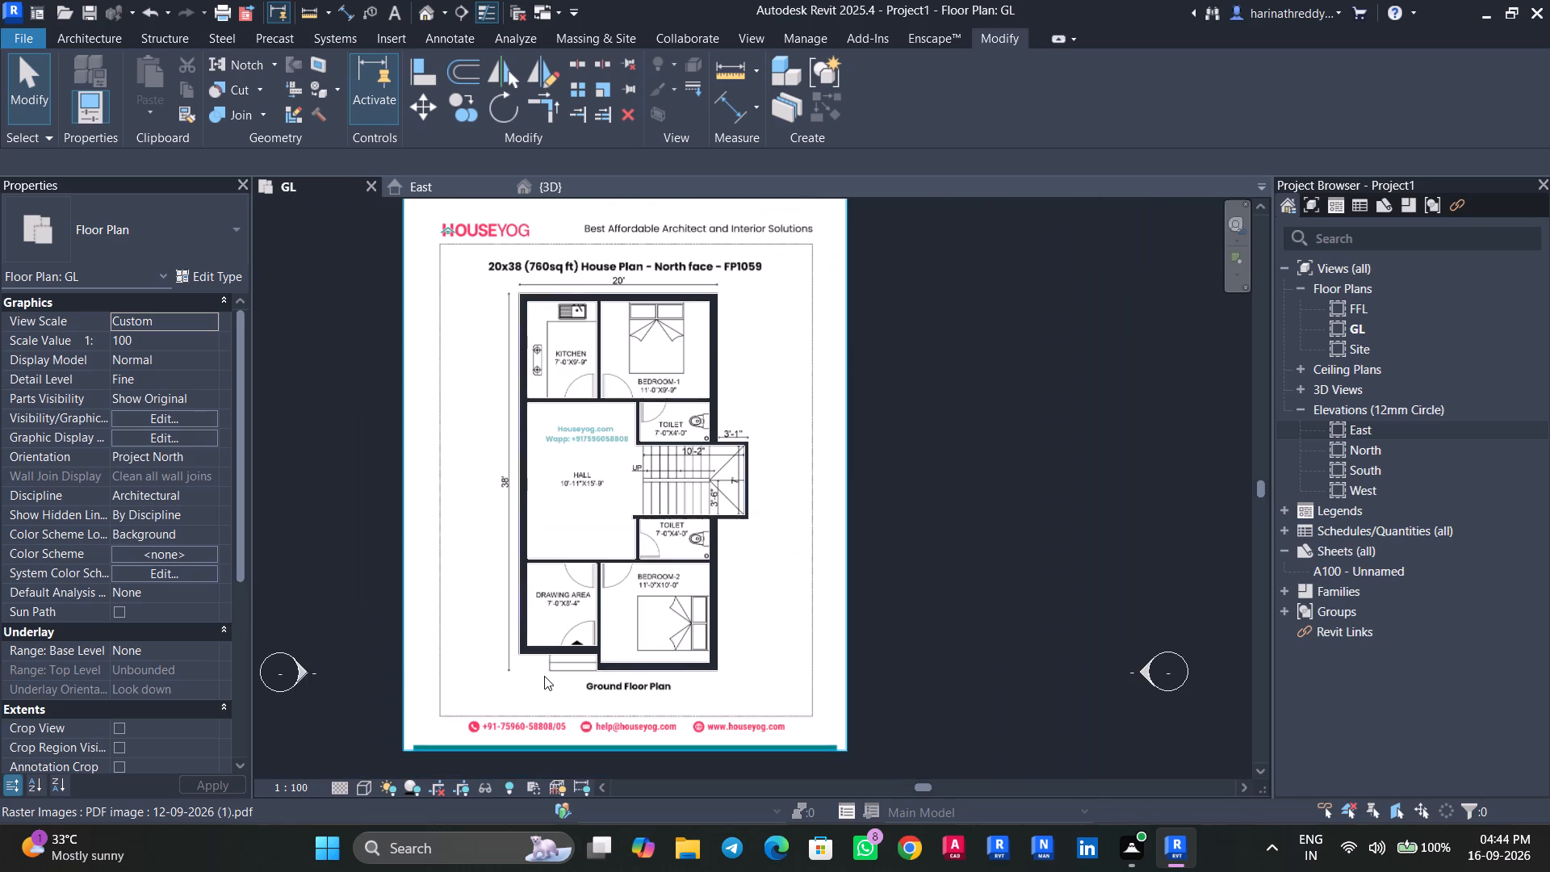
pyautogui.scroll(7, 589, 407)
pyautogui.moveTo(564, 496); pyautogui.dragTo(586, 596, button='middle')
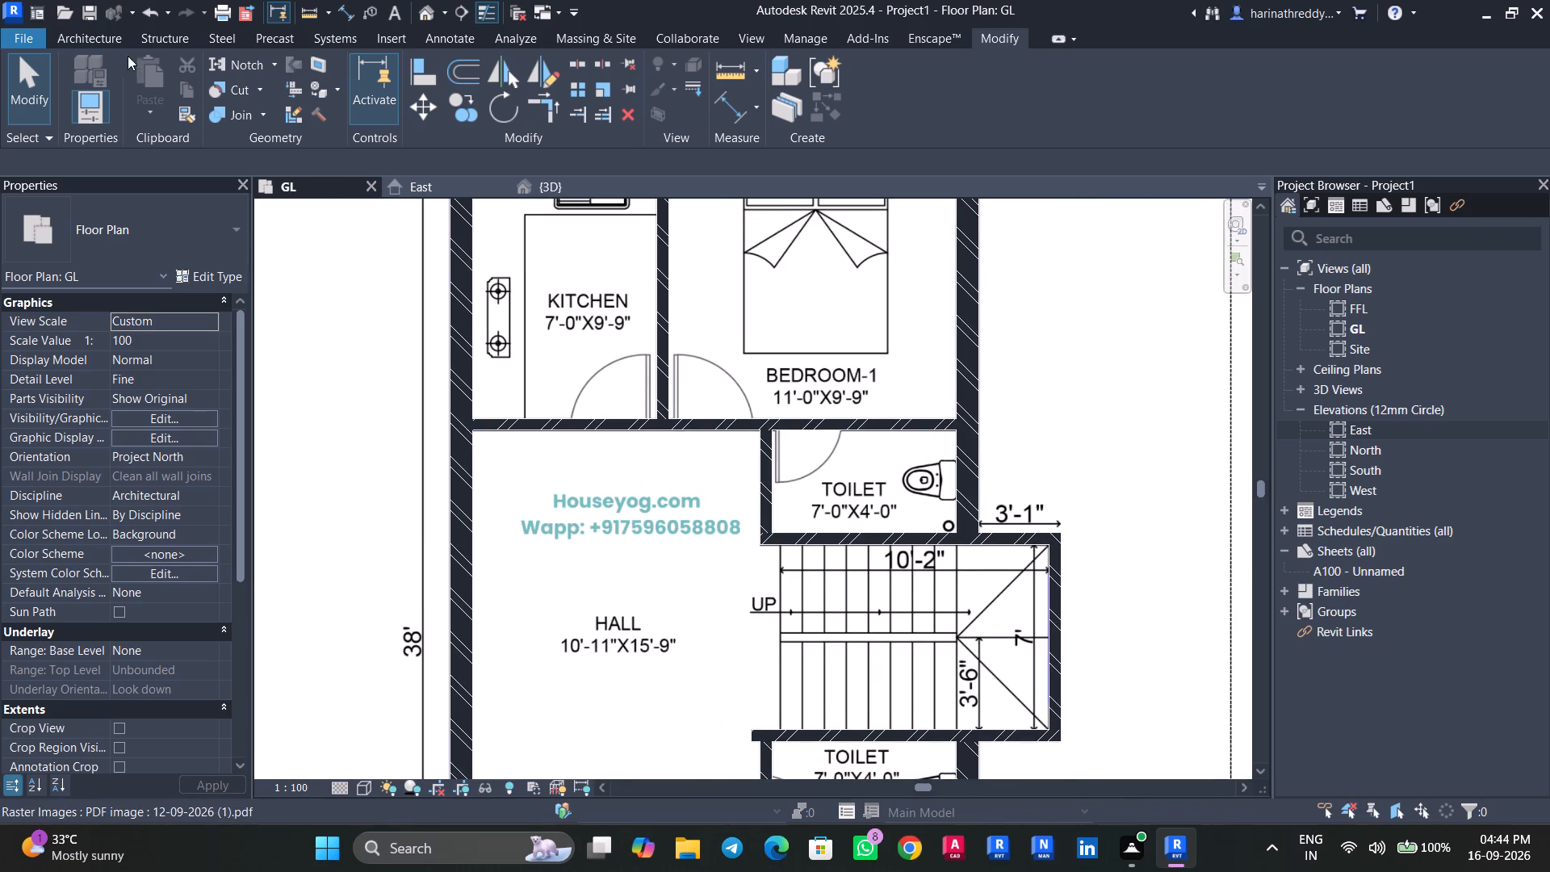
# Start an architectural floor and duplicate the Floor_Timber_22Cbd-225Joist type as KITCHEN FLOOR.
pyautogui.click(125, 44)
pyautogui.click(462, 115)
pyautogui.click(487, 145)
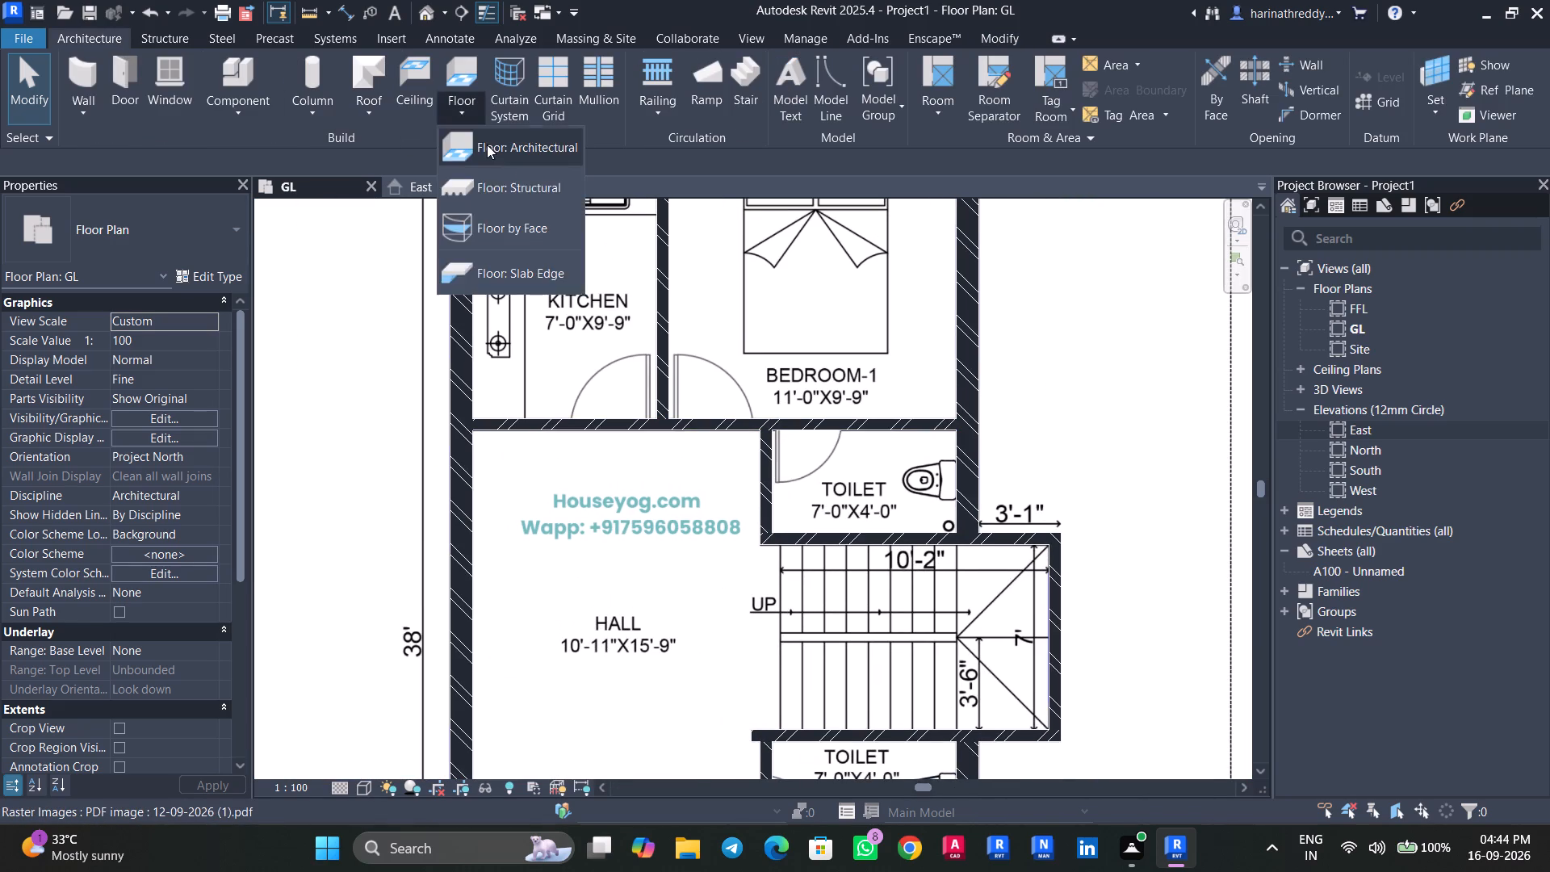
pyautogui.click(174, 241)
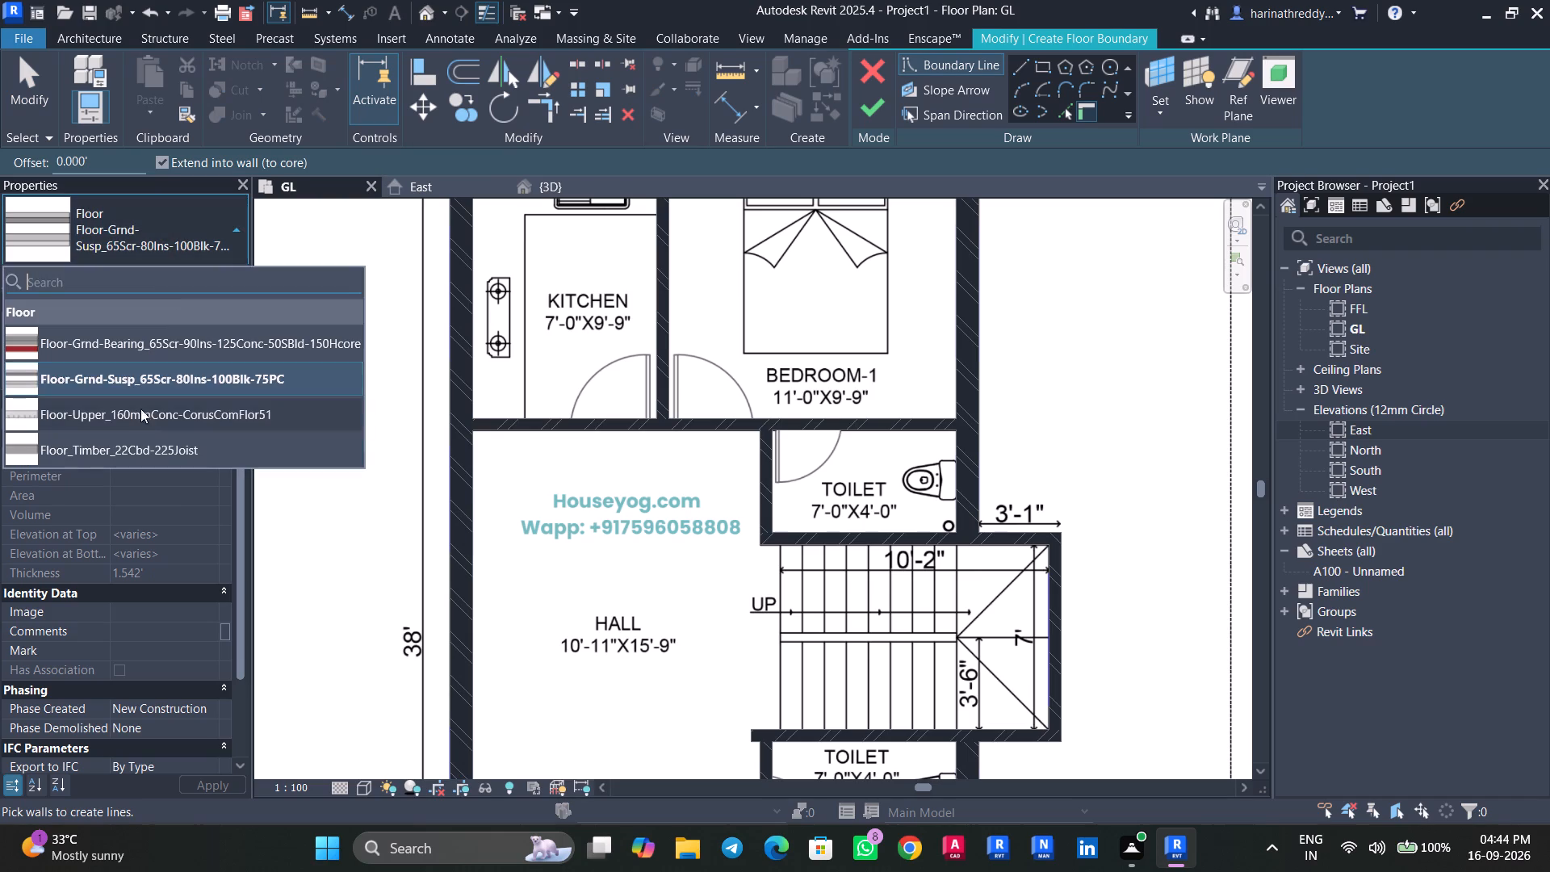
pyautogui.click(147, 444)
pyautogui.click(210, 274)
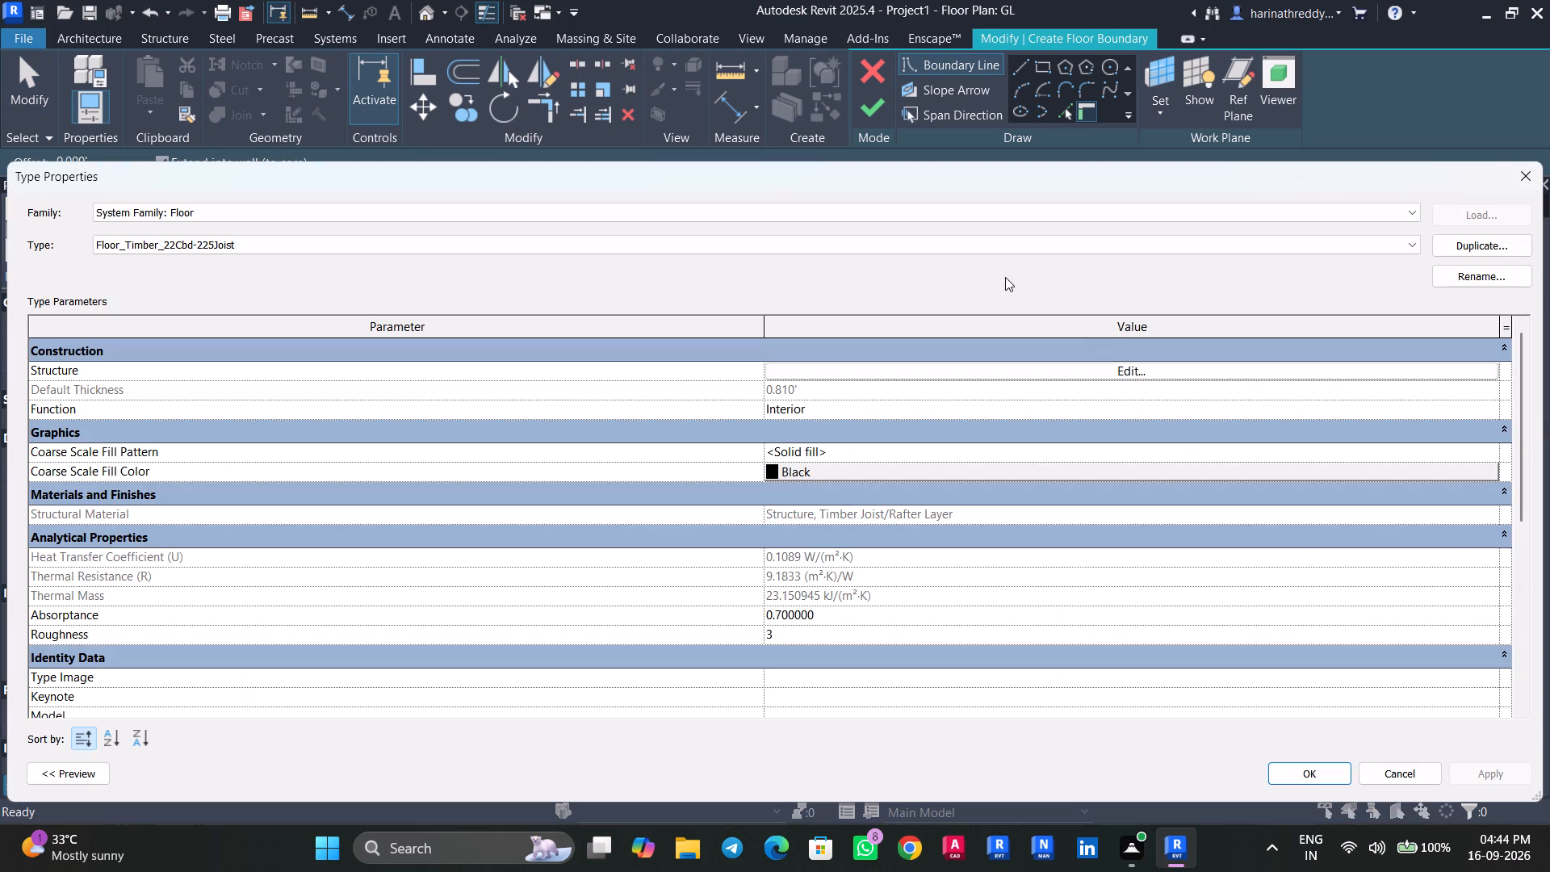
pyautogui.click(1439, 248)
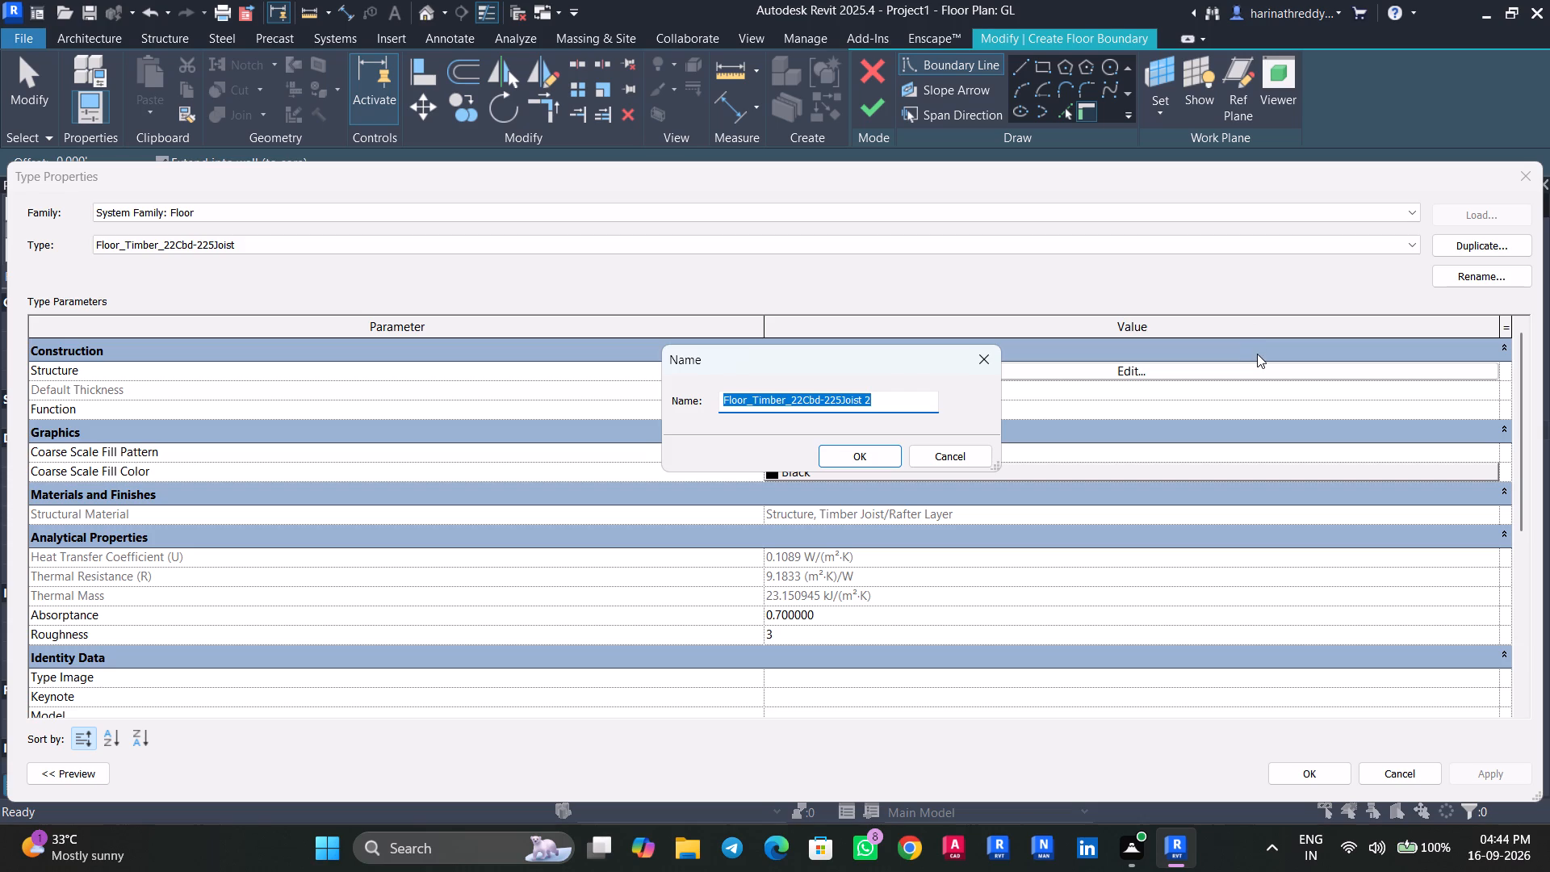
pyautogui.write('KITCHEN')
pyautogui.press('space')
pyautogui.write('FLOOR')
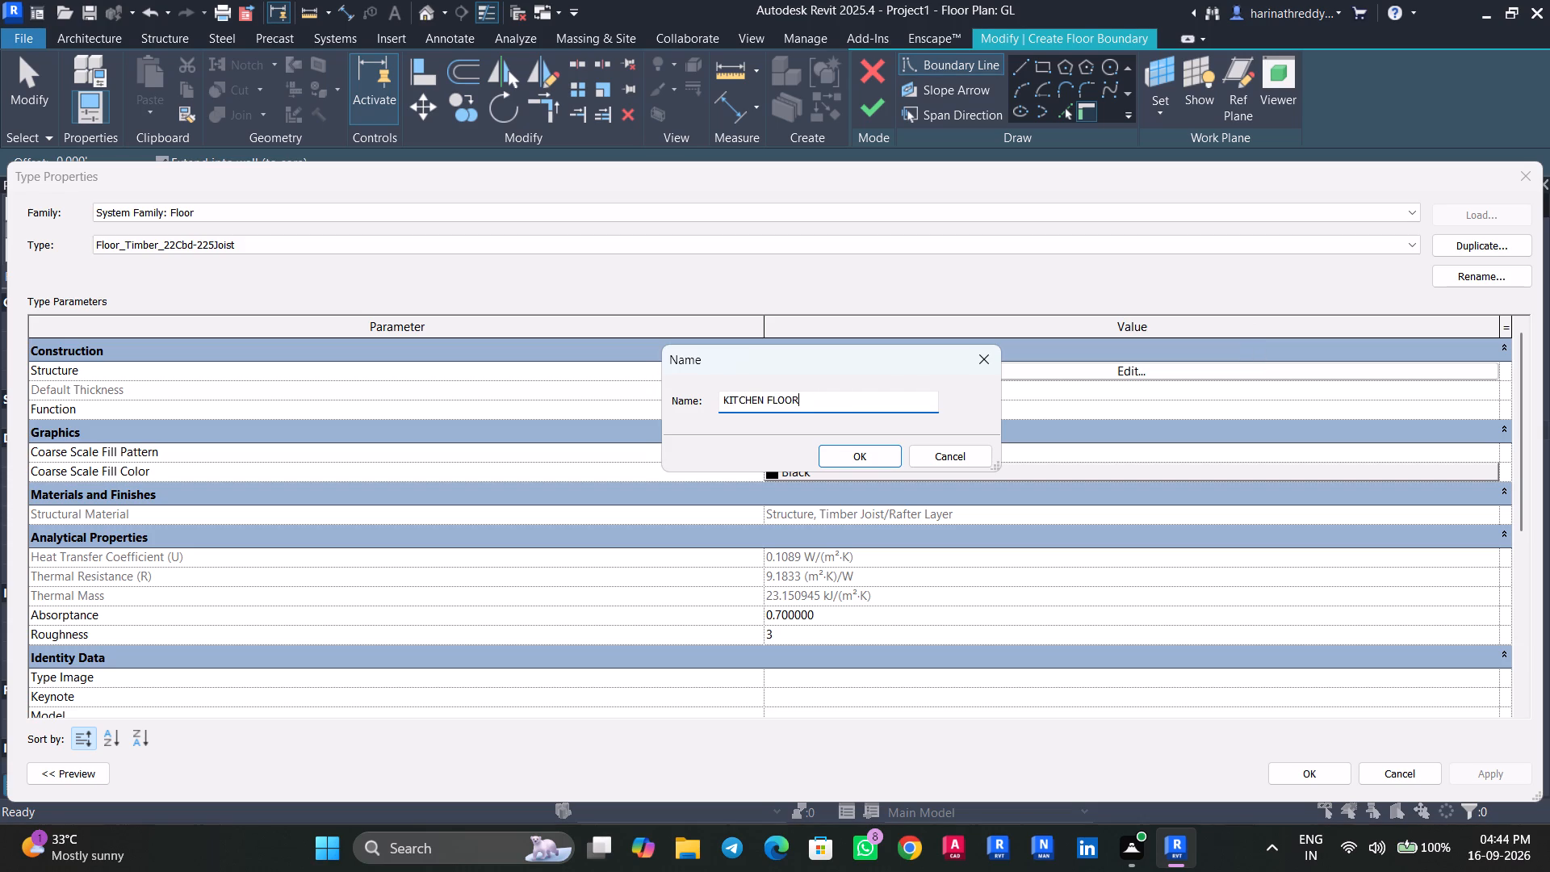
pyautogui.press('Return')
# In KITCHEN FLOOR's layer assembly, set the Structure layer to 128 mm and the Finish 2 layer to 22 mm thick.
pyautogui.click(1295, 363)
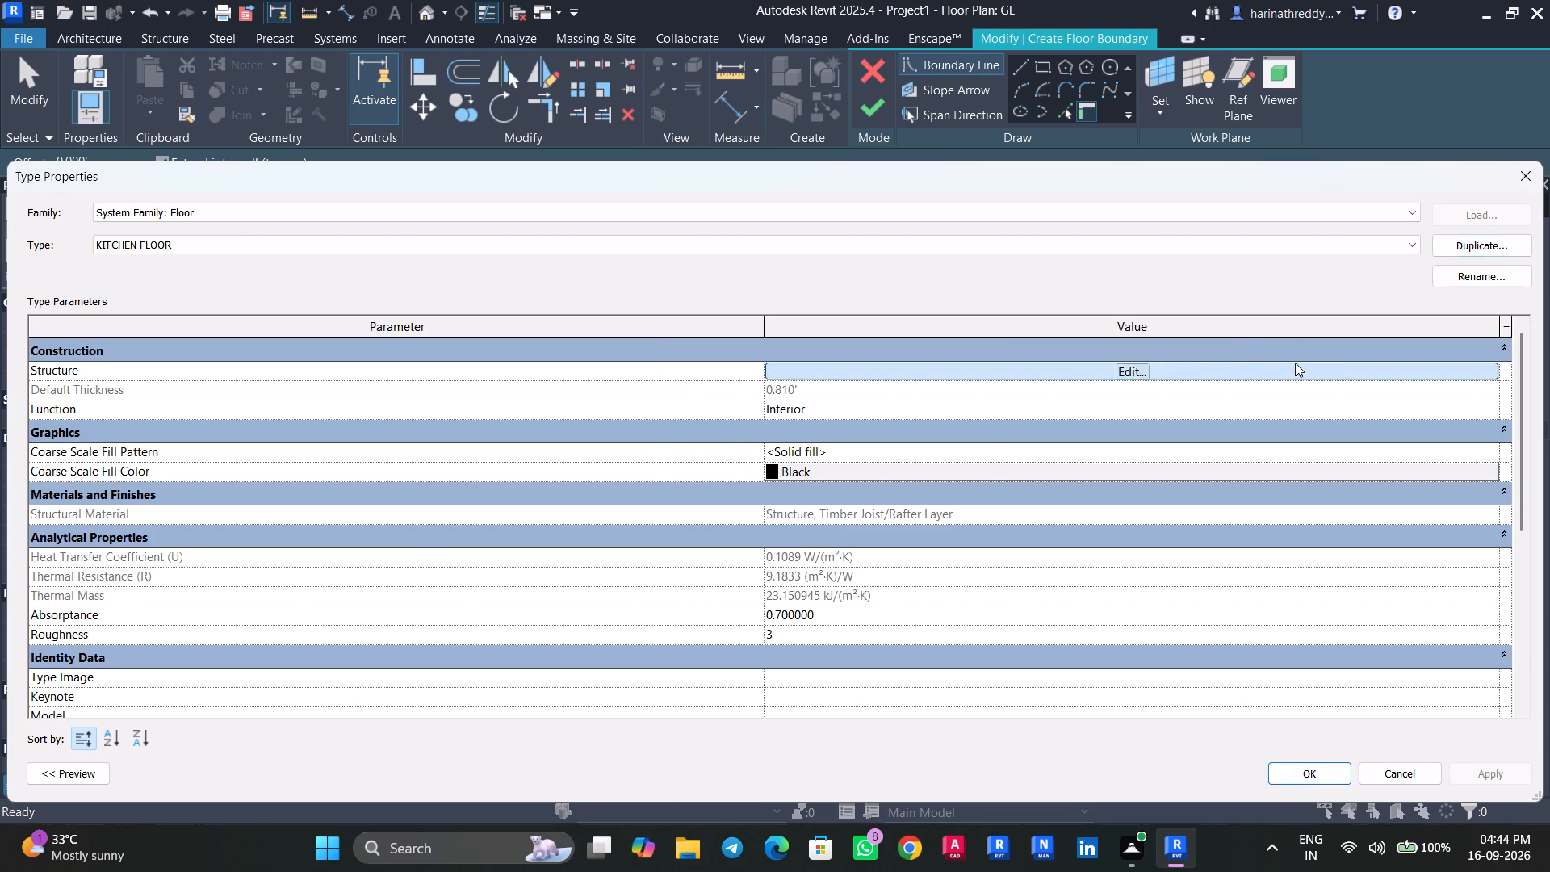
pyautogui.click(861, 388)
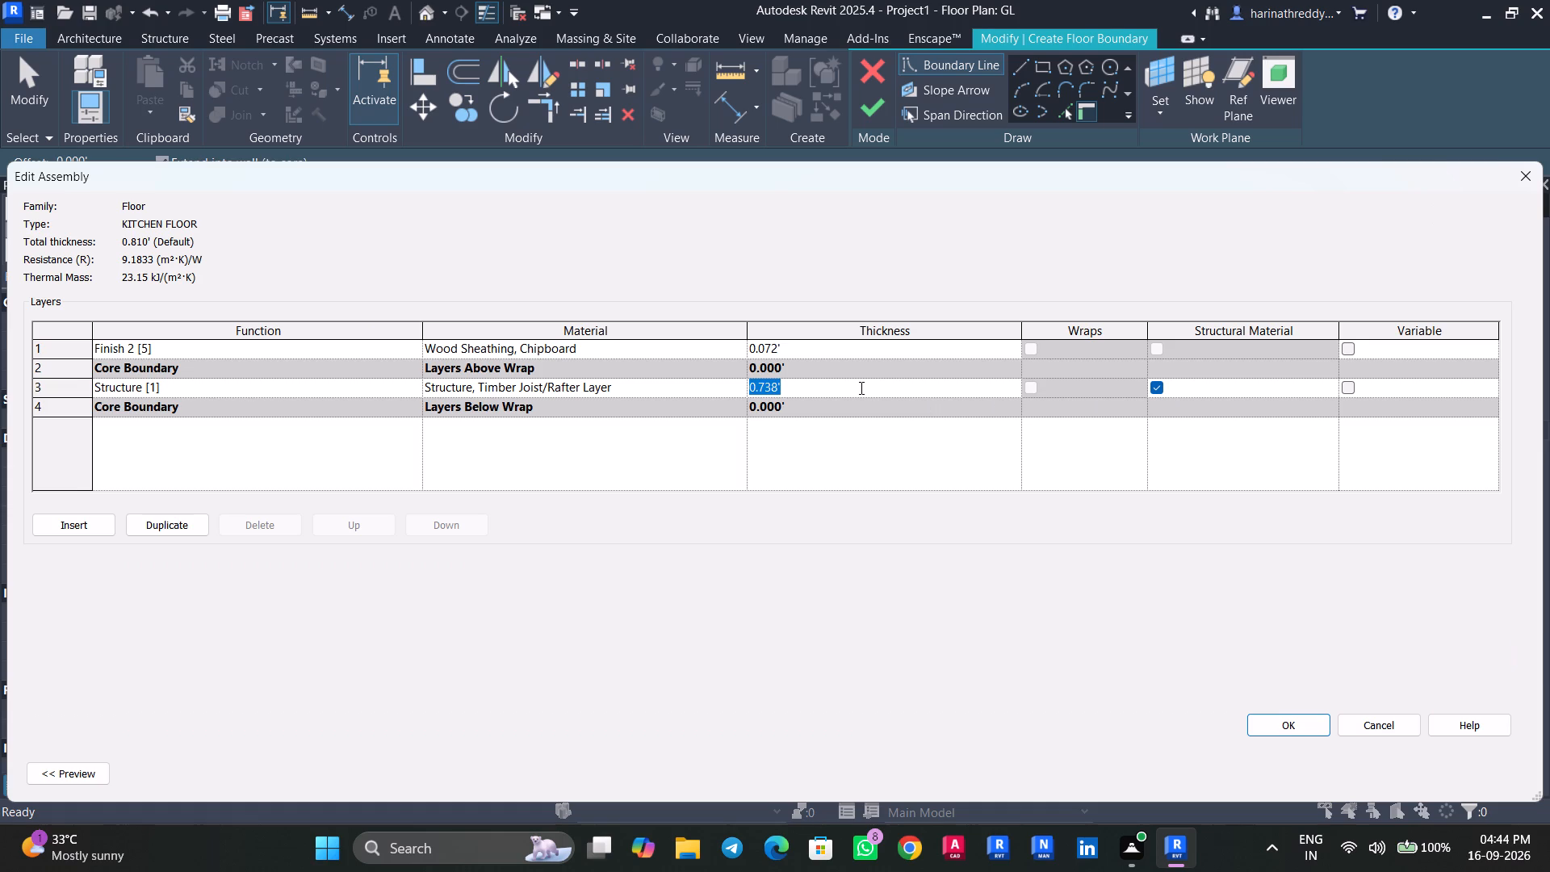
pyautogui.write('128MM')
pyautogui.press('Return')
pyautogui.click(842, 346)
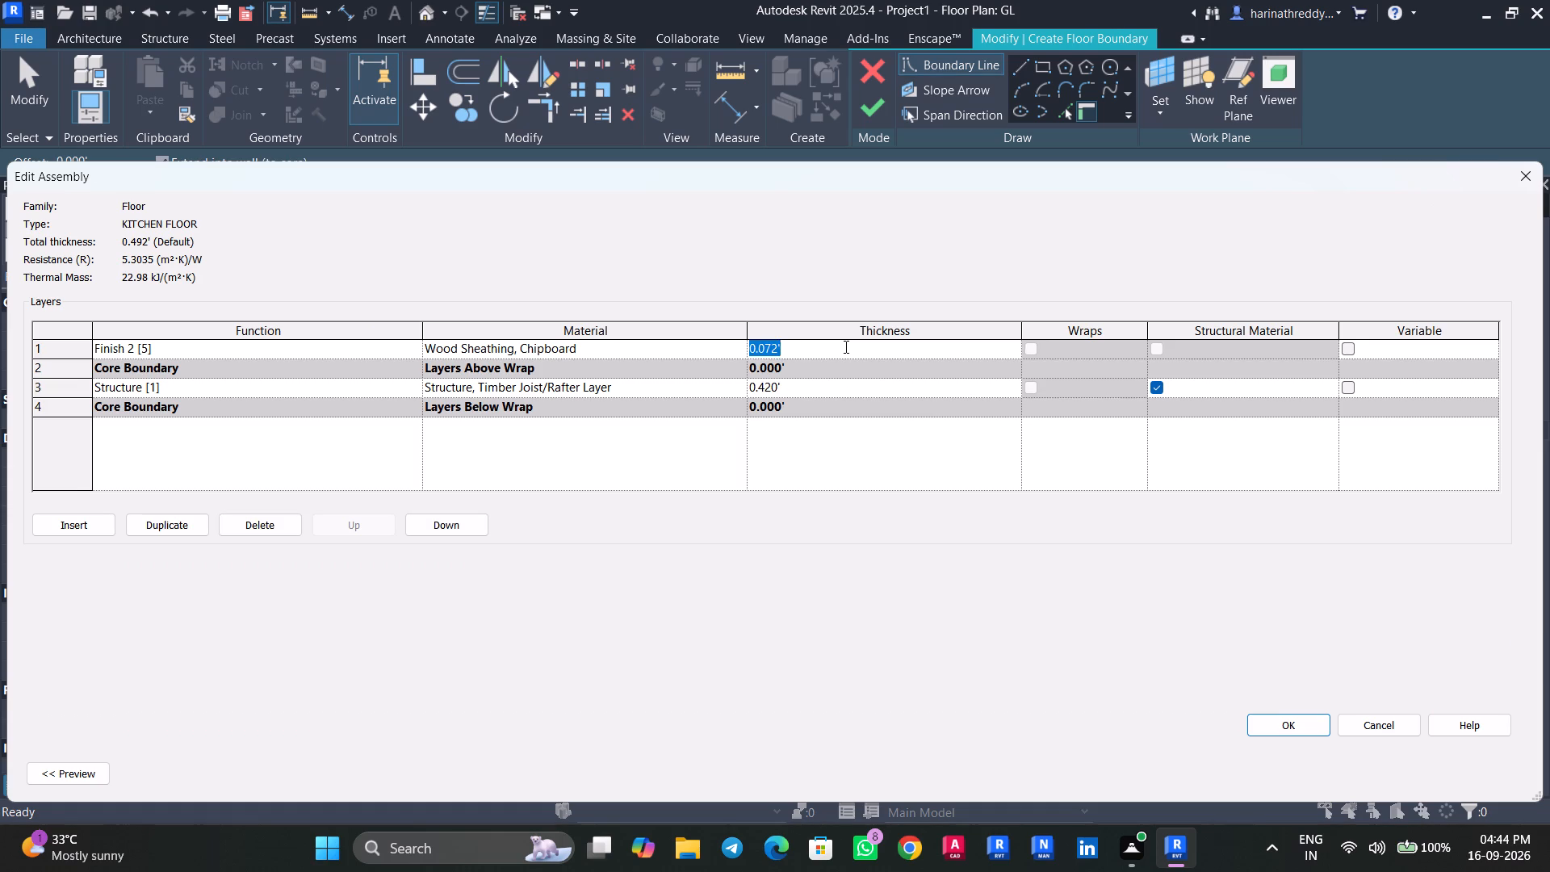
pyautogui.write('22MM')
pyautogui.press('Return')
pyautogui.click(1274, 734)
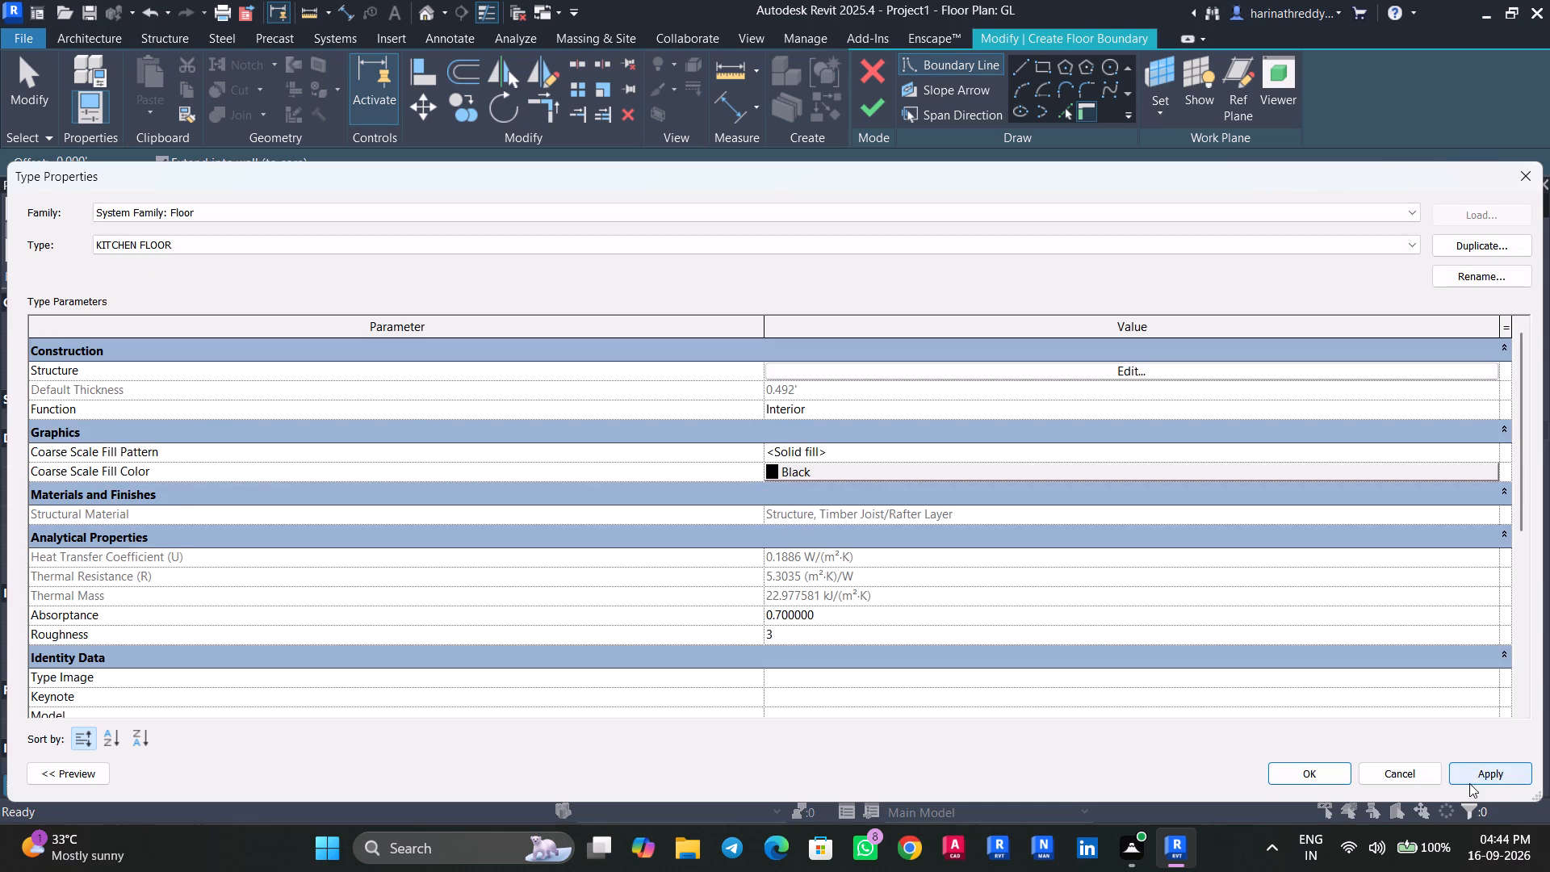
# Accept the KITCHEN FLOOR type and create the kitchen floor from a rectangular boundary snapped to the room's inner wall faces.
pyautogui.click(1469, 783)
pyautogui.click(1327, 764)
pyautogui.click(1036, 64)
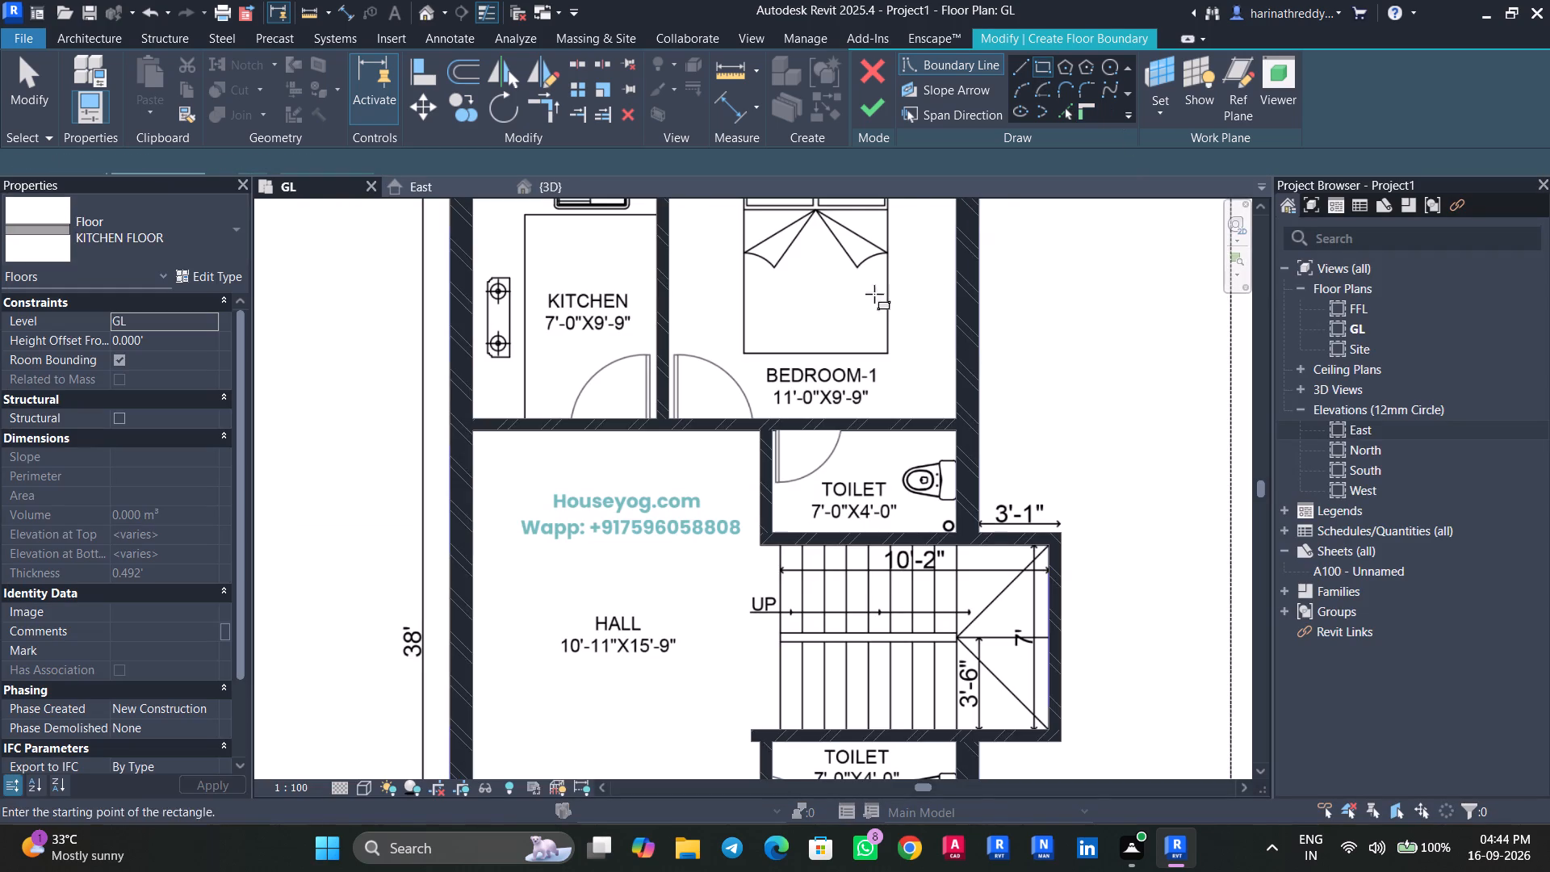
pyautogui.moveTo(838, 307); pyautogui.dragTo(953, 572, button='middle')
pyautogui.scroll(7, 597, 432)
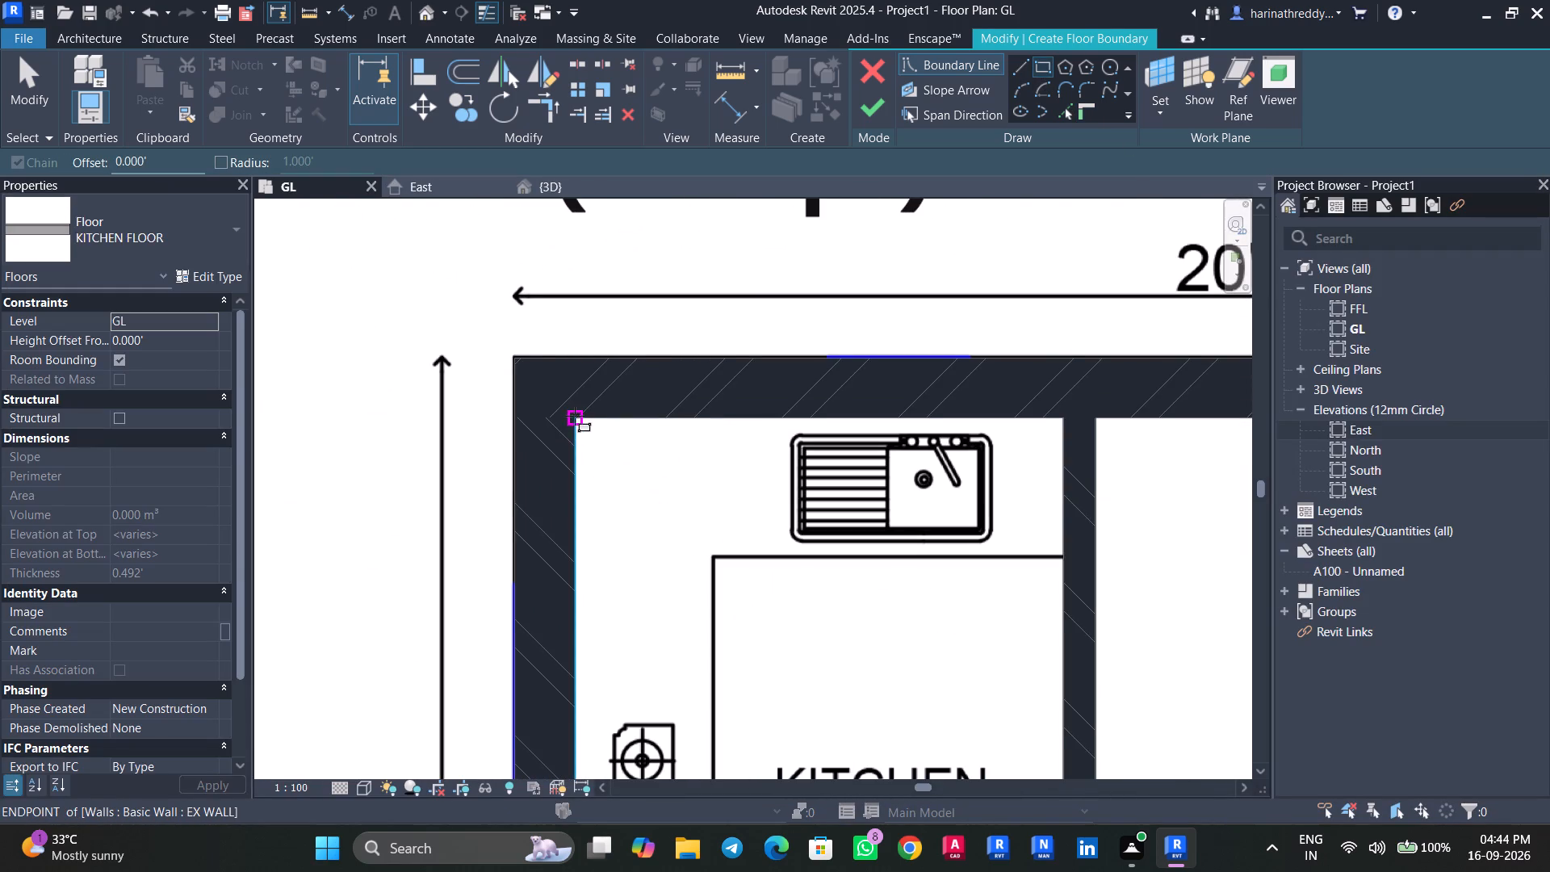
pyautogui.click(575, 416)
pyautogui.moveTo(714, 637); pyautogui.dragTo(643, 368, button='middle')
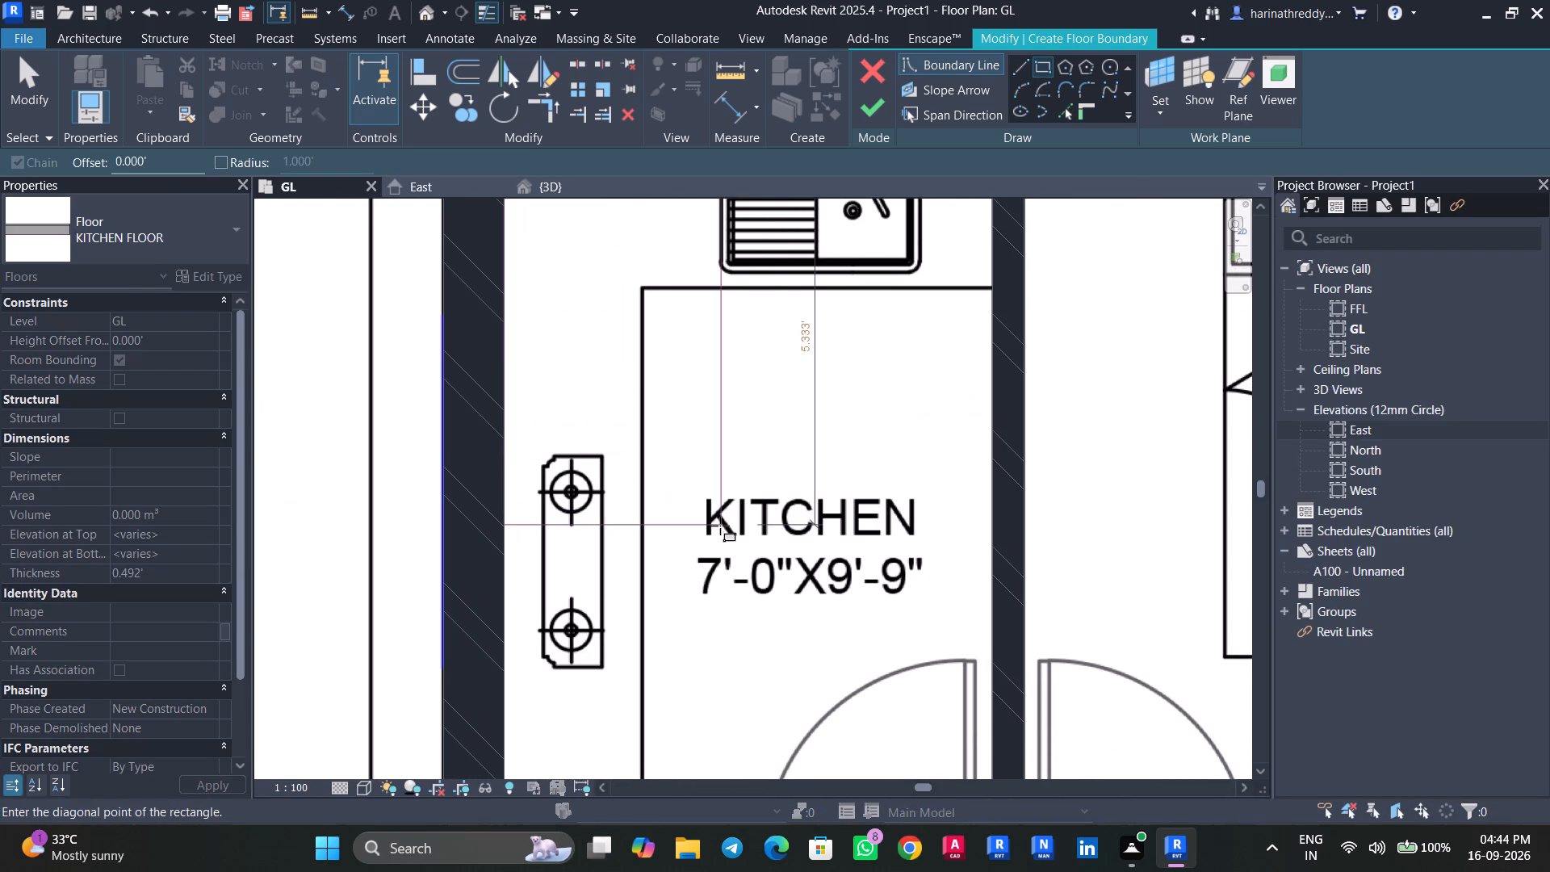
pyautogui.moveTo(772, 587); pyautogui.dragTo(737, 332, button='middle')
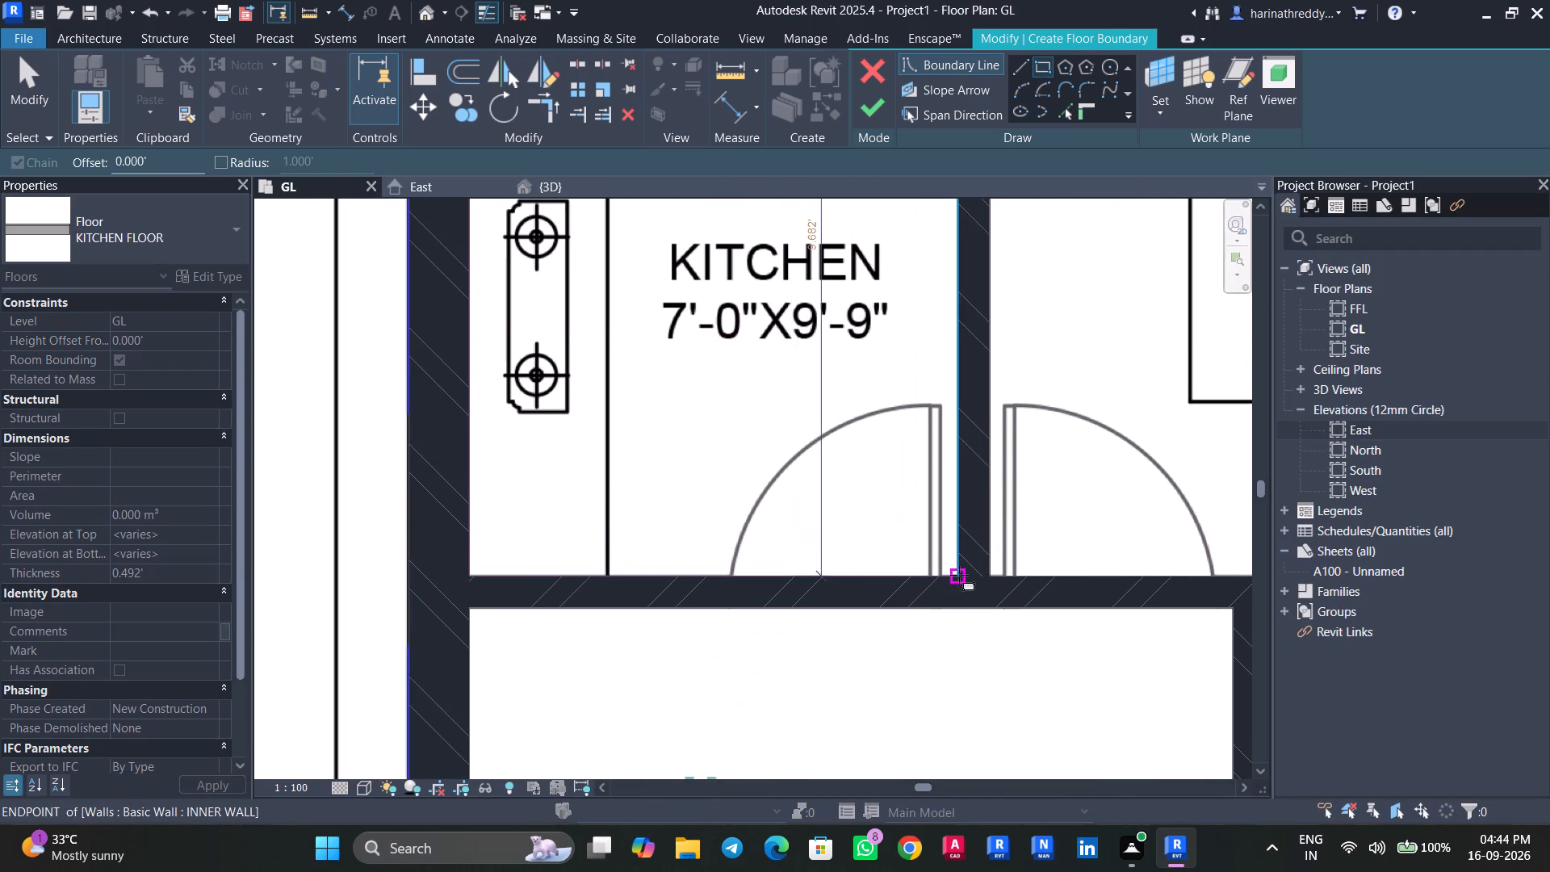
pyautogui.click(959, 575)
pyautogui.moveTo(858, 634); pyautogui.dragTo(664, 716, button='middle')
pyautogui.scroll(-6, 660, 709)
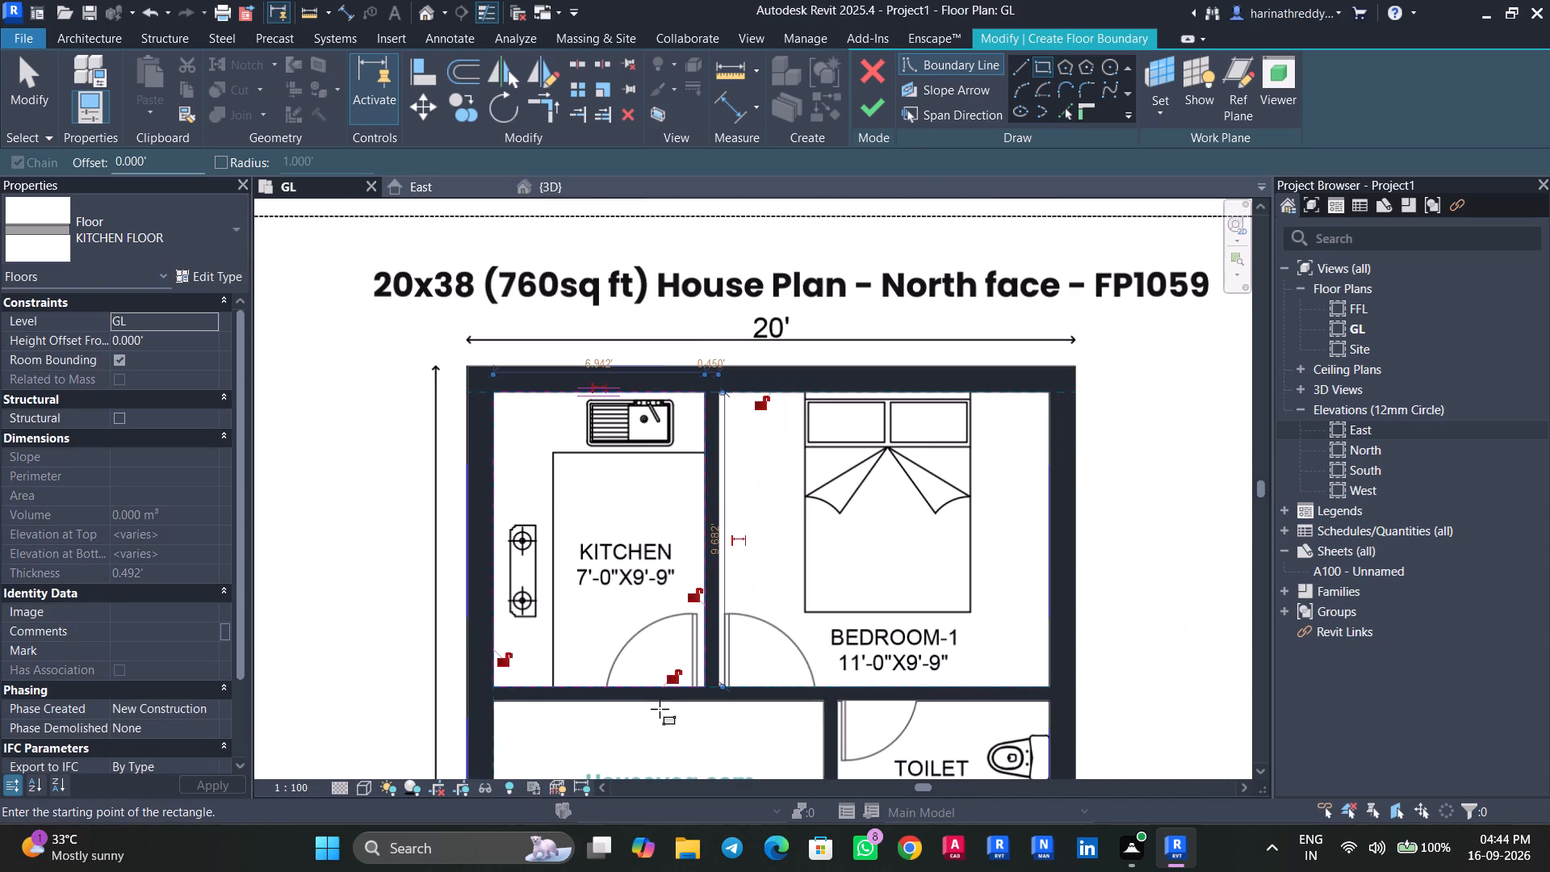
pyautogui.click(868, 118)
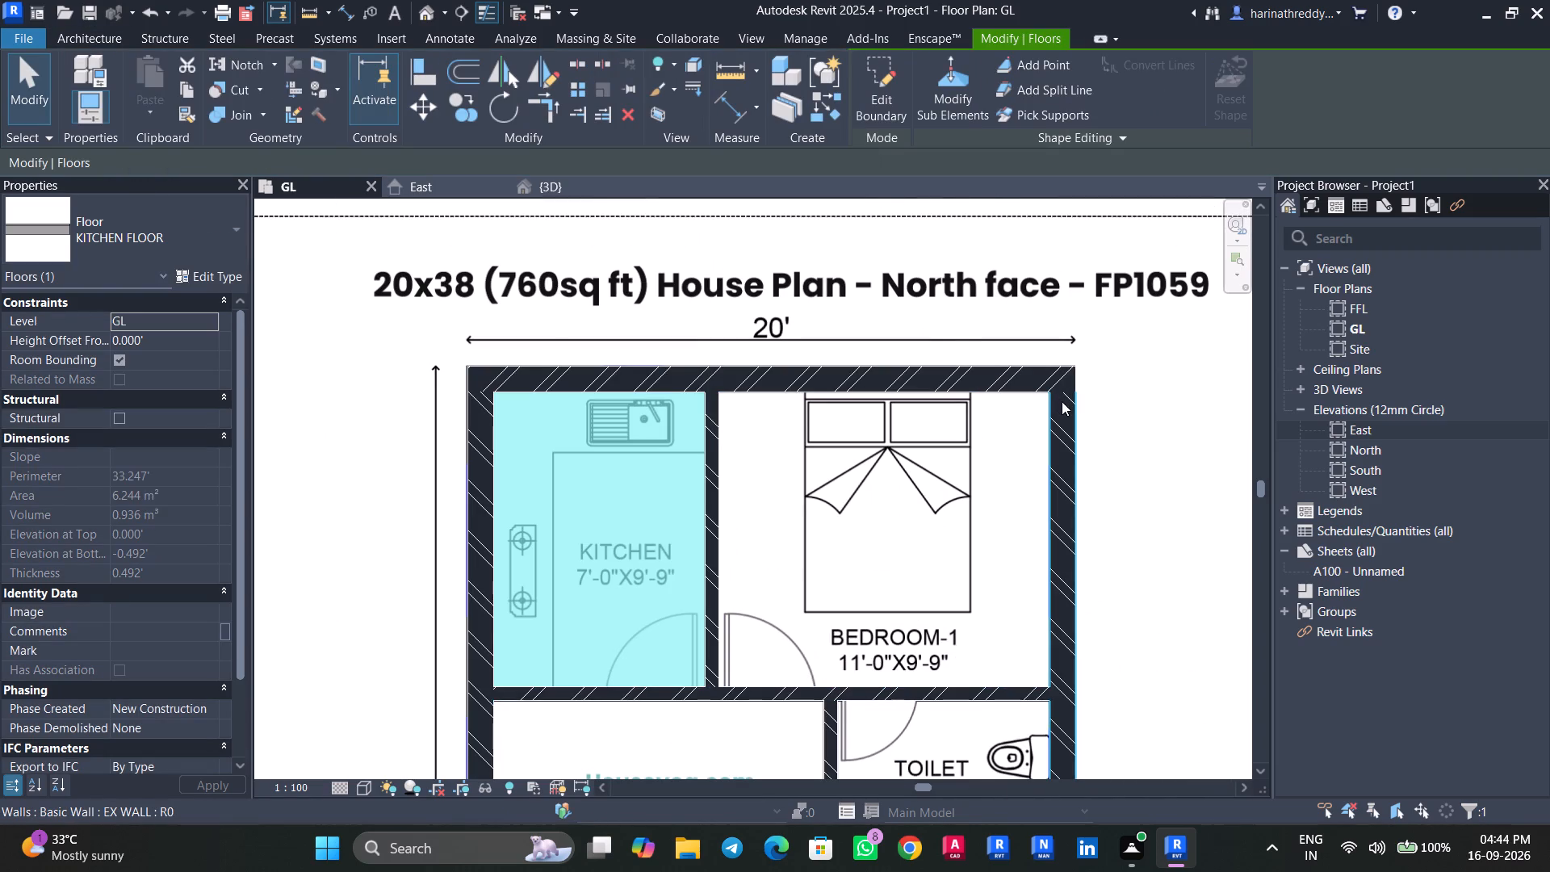
pyautogui.press('Escape')
# Set the kitchen floor's height offset from the GL level to 150 mm.
pyautogui.click(623, 407)
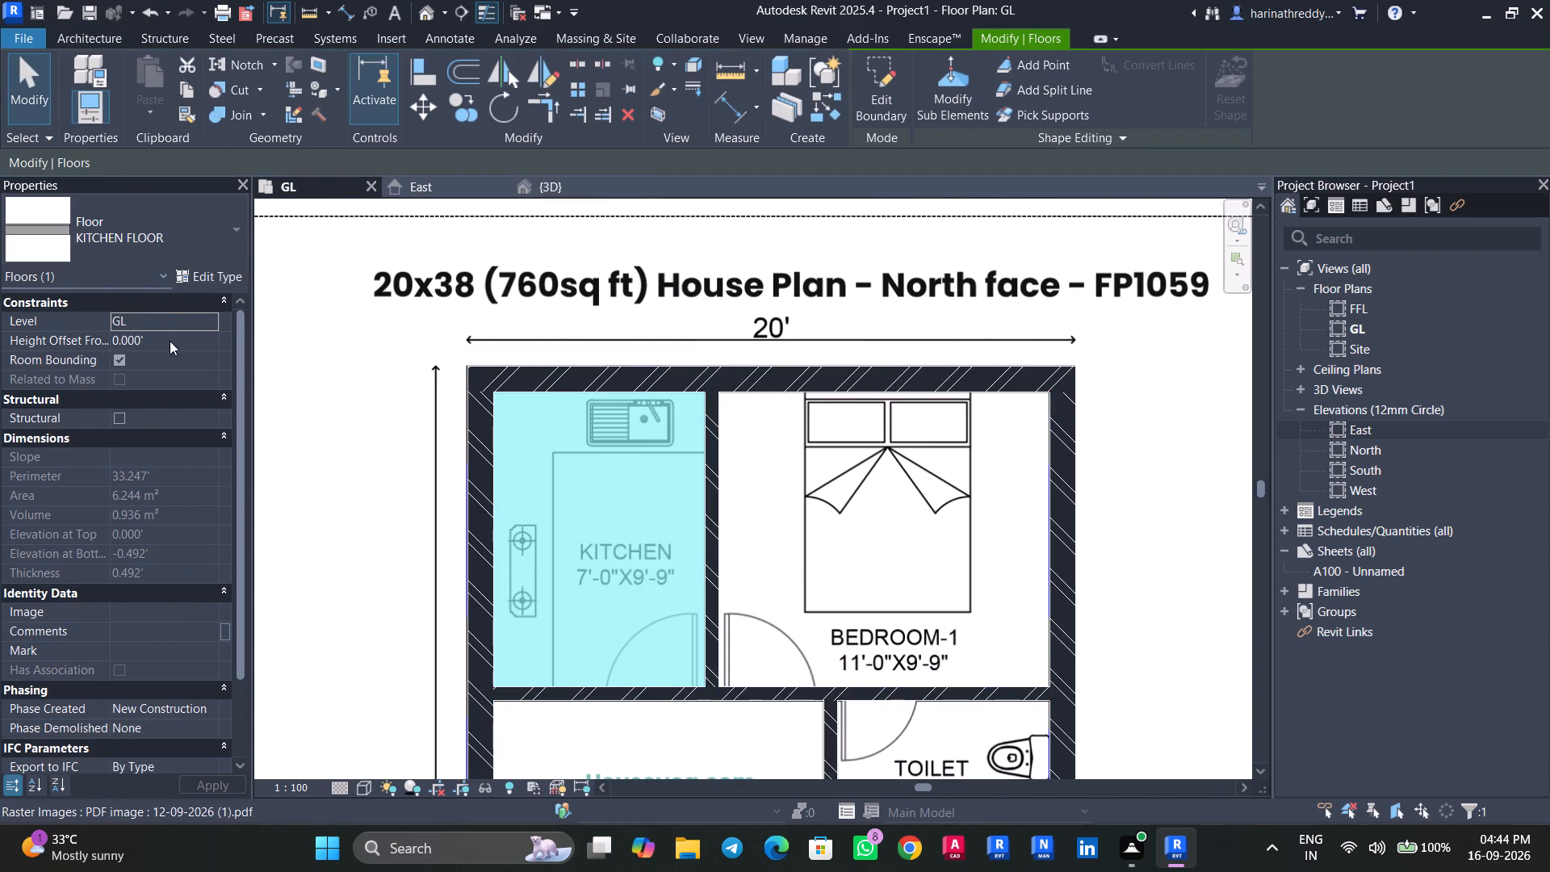
pyautogui.click(170, 341)
pyautogui.write('150MM')
pyautogui.press('Return')
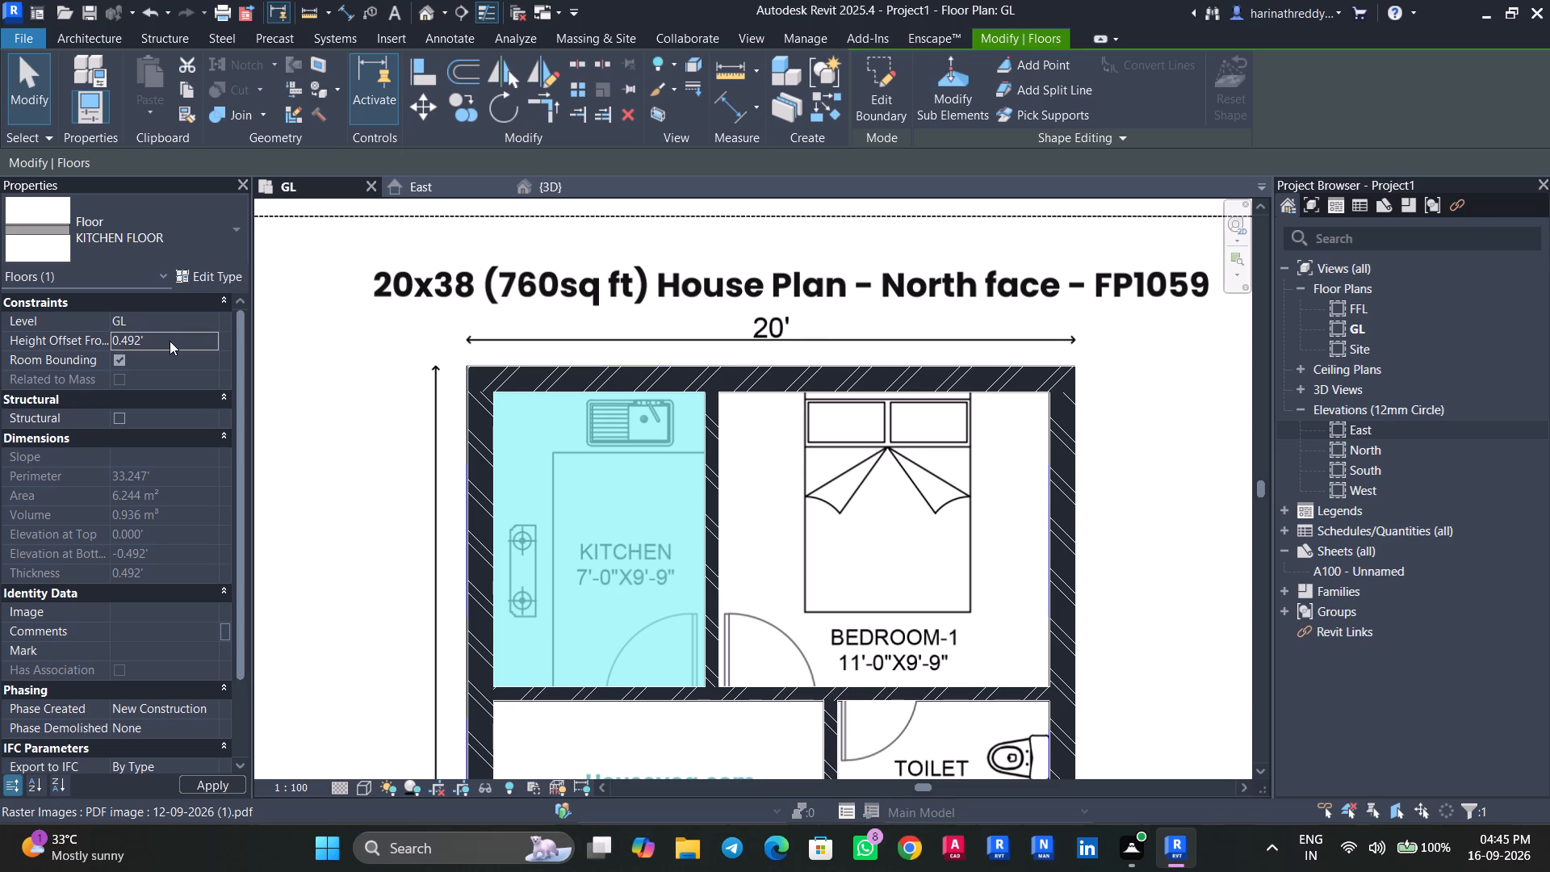
pyautogui.press('Escape')
# Start another architectural floor and duplicate the KITCHEN FLOOR type as BEDROOM FLOOR, keeping its layer assembly.
pyautogui.moveTo(840, 501); pyautogui.dragTo(658, 396, button='middle')
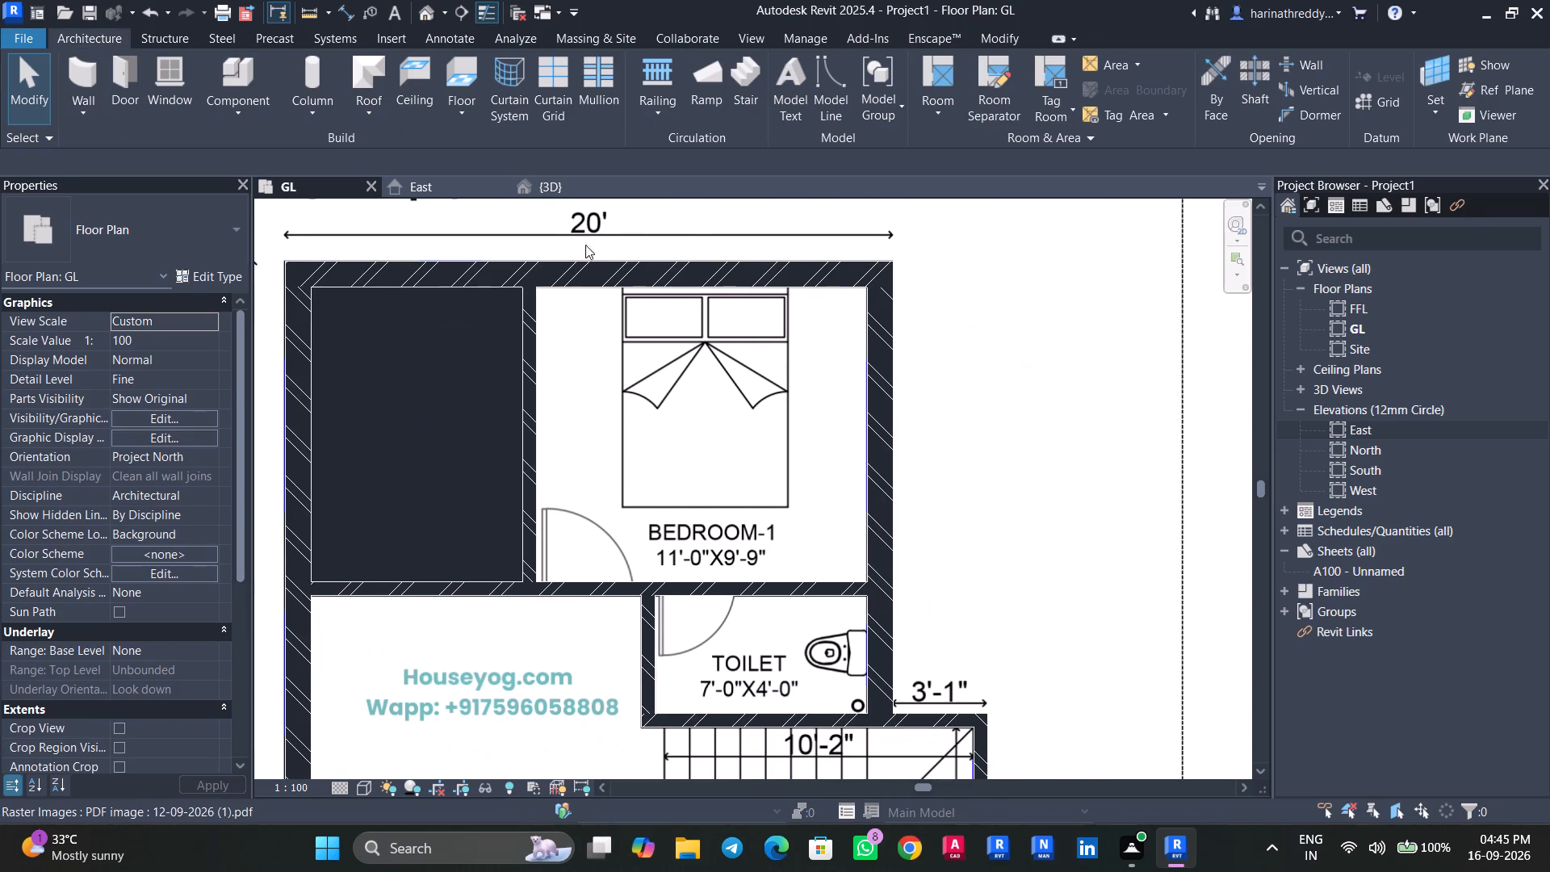
pyautogui.click(449, 112)
pyautogui.click(464, 141)
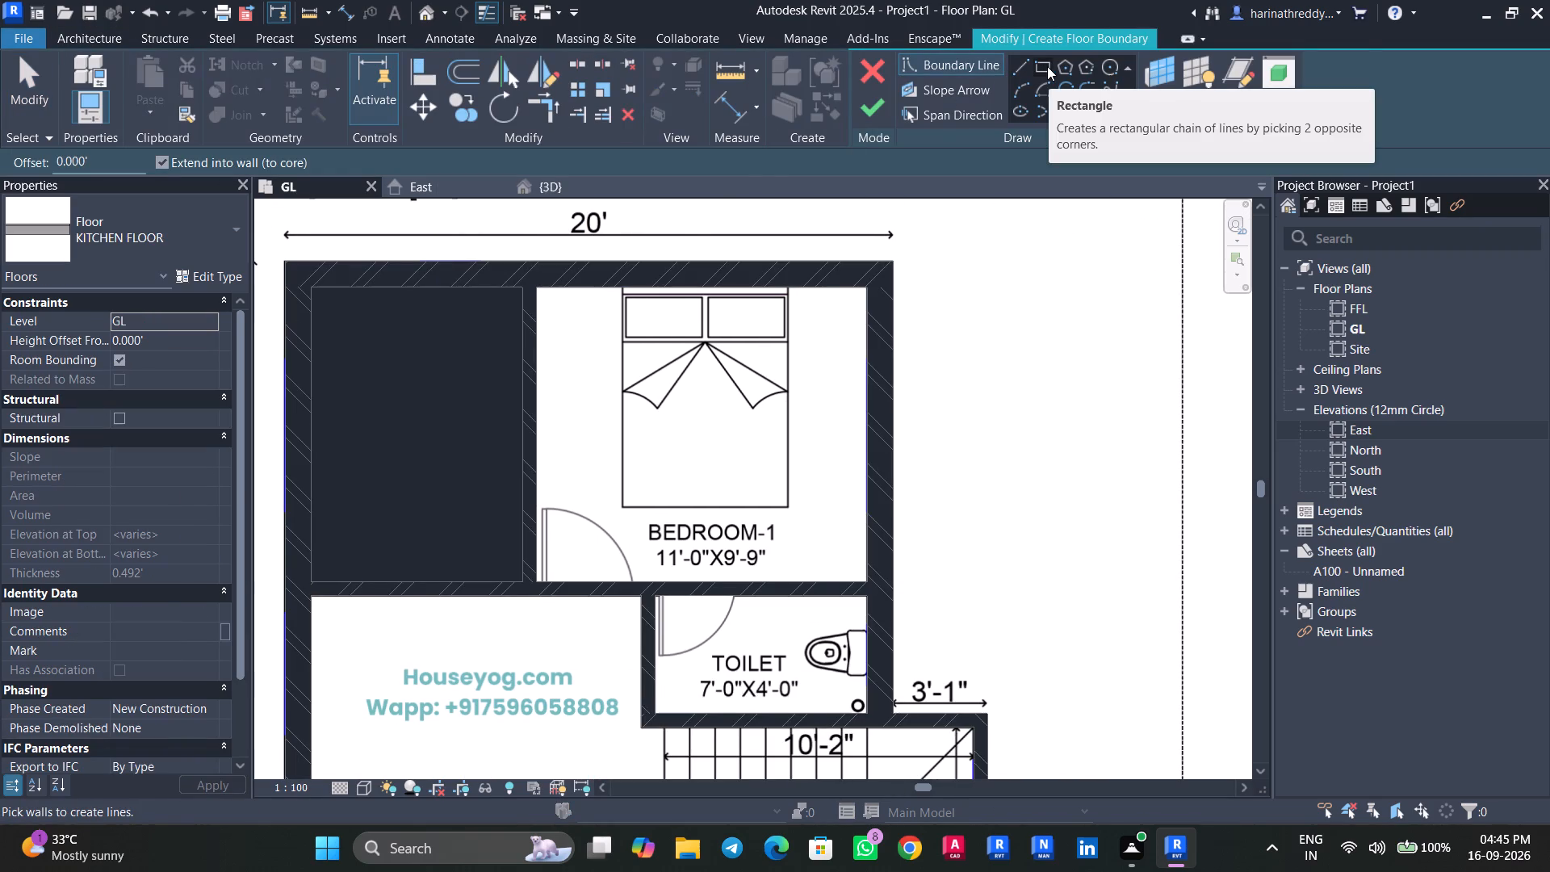
pyautogui.click(201, 275)
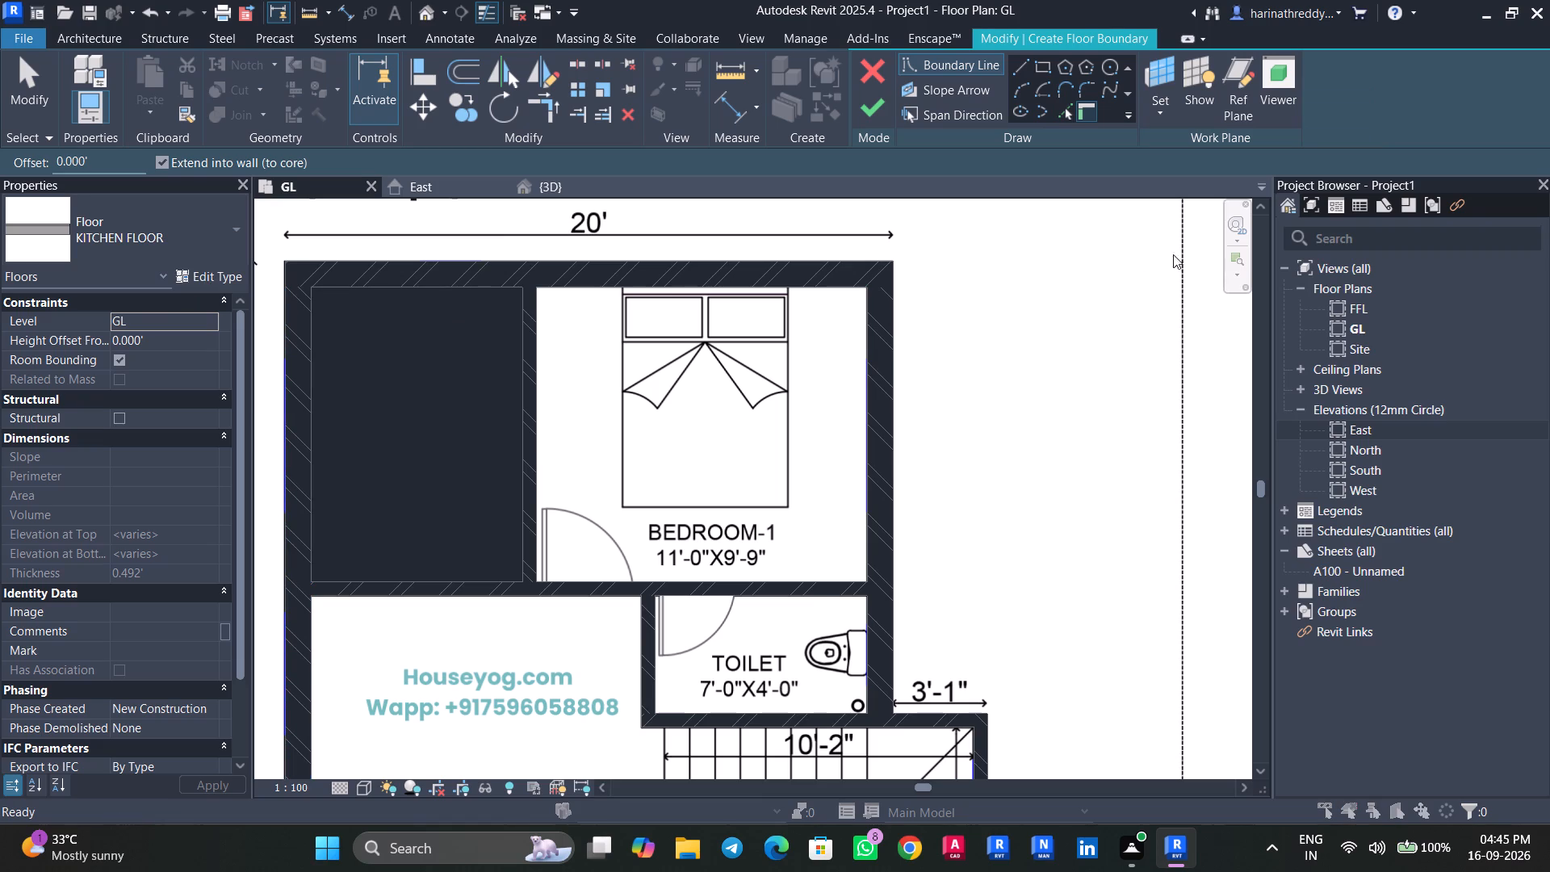
pyautogui.click(1426, 240)
pyautogui.click(1454, 246)
pyautogui.write('BEDROOM FLOOR')
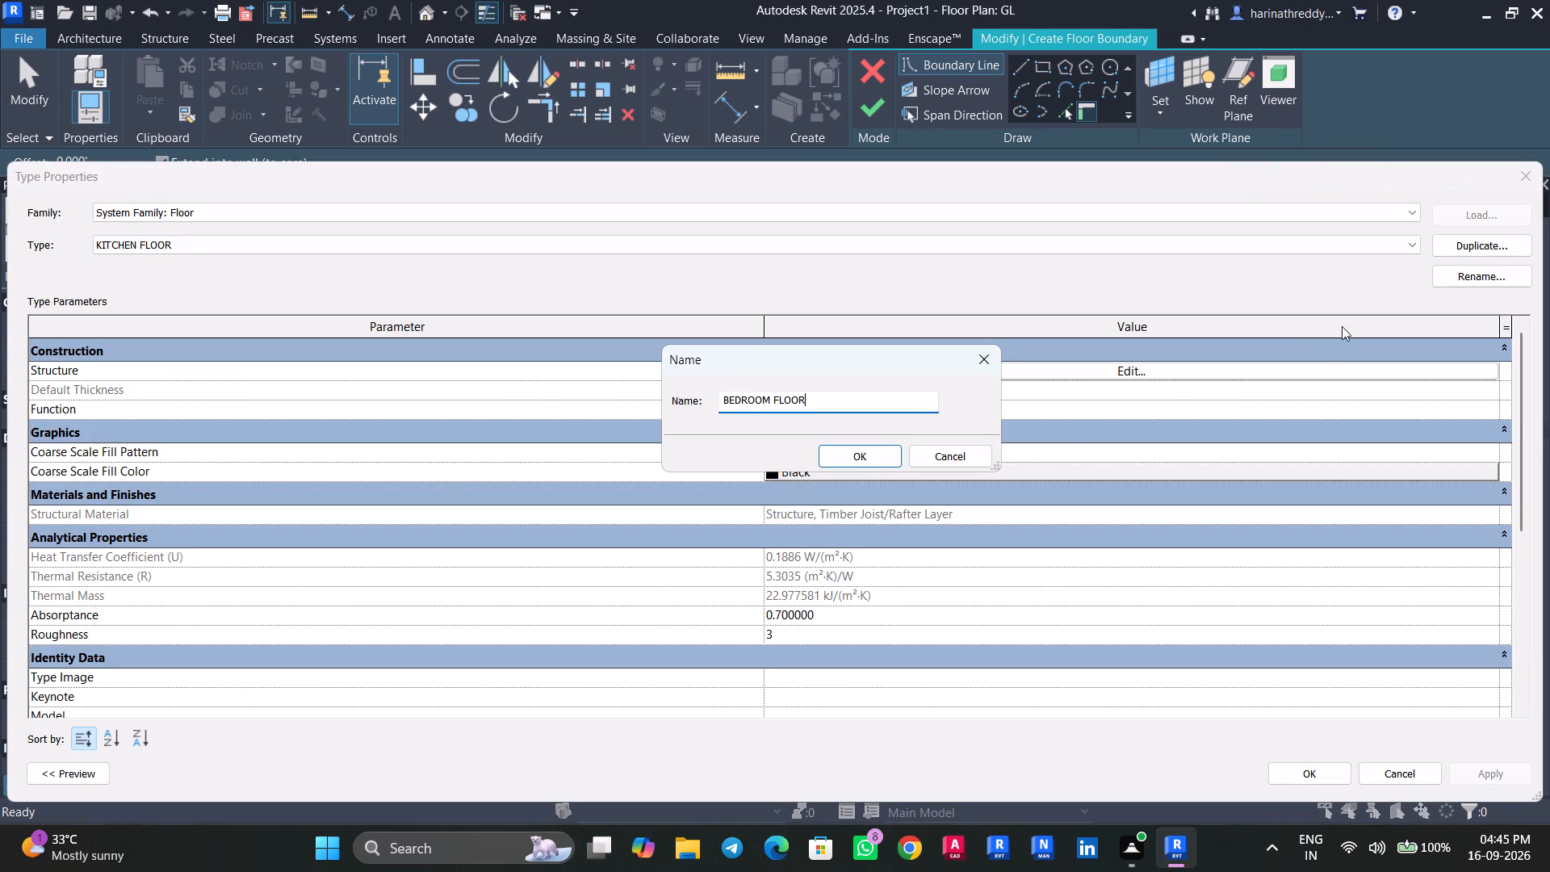
pyautogui.click(882, 454)
pyautogui.click(953, 374)
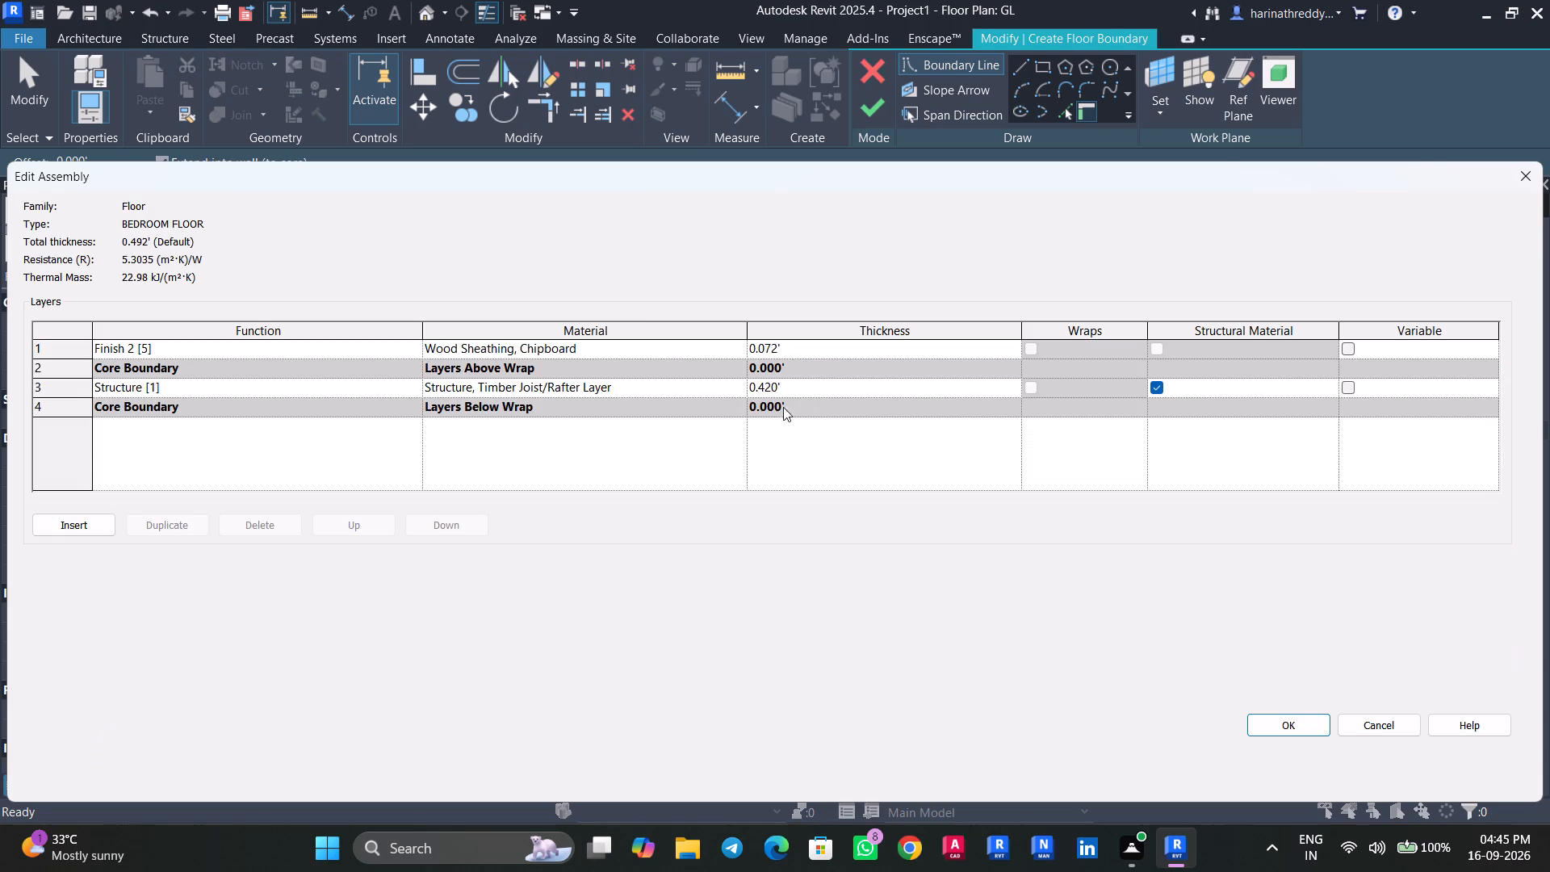
pyautogui.click(1304, 720)
pyautogui.click(1507, 769)
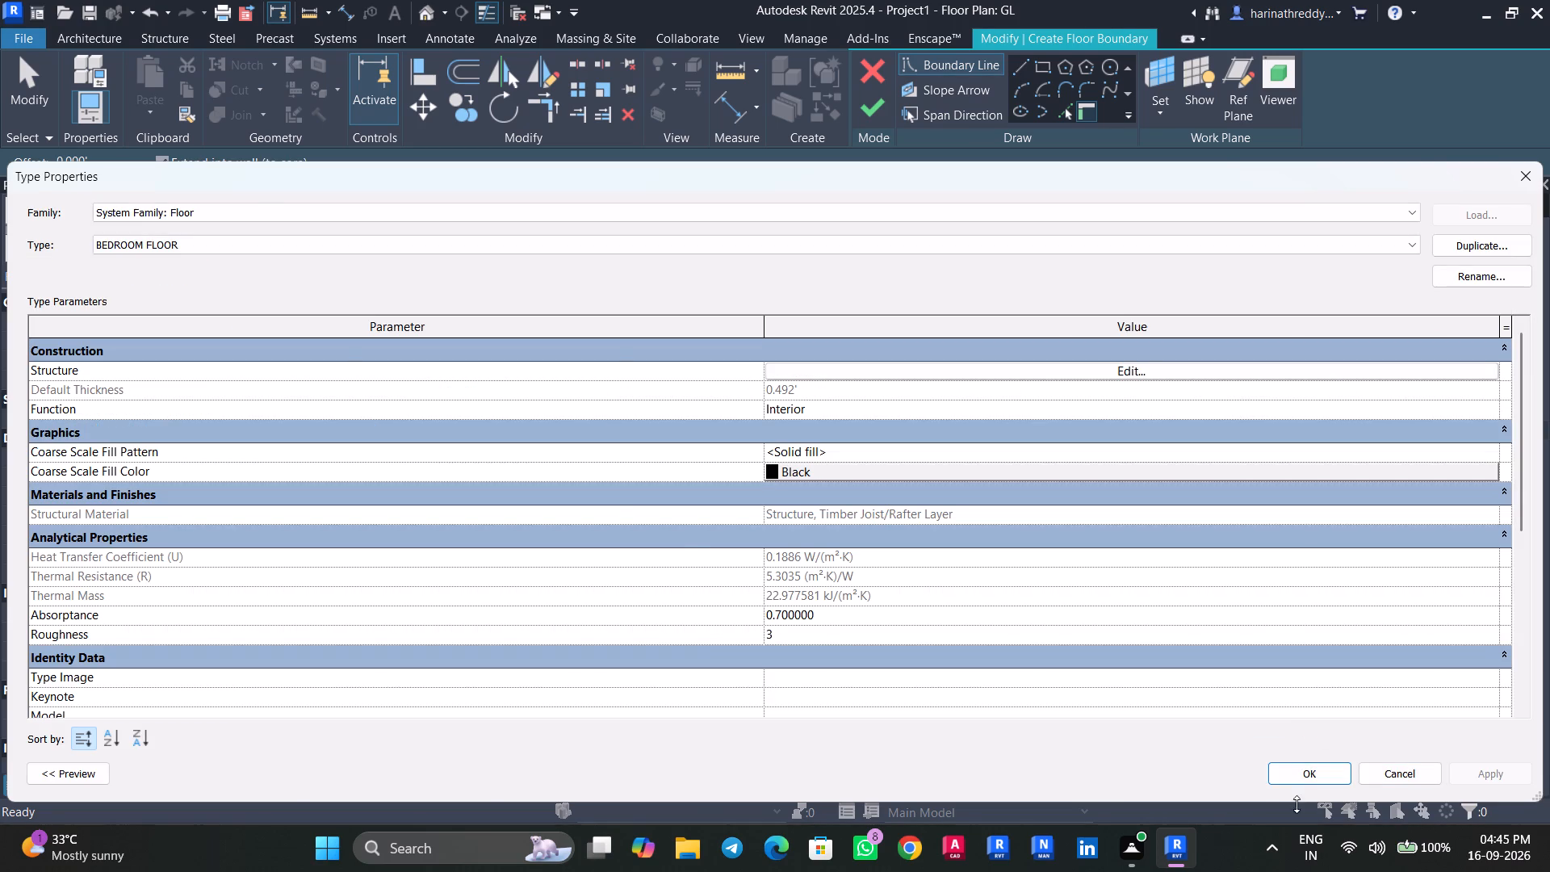
pyautogui.click(1296, 781)
# Sketch rectangular boundaries along the inner wall faces of BEDROOM-1 and BEDROOM-2 and finish them as one BEDROOM FLOOR.
pyautogui.click(1035, 70)
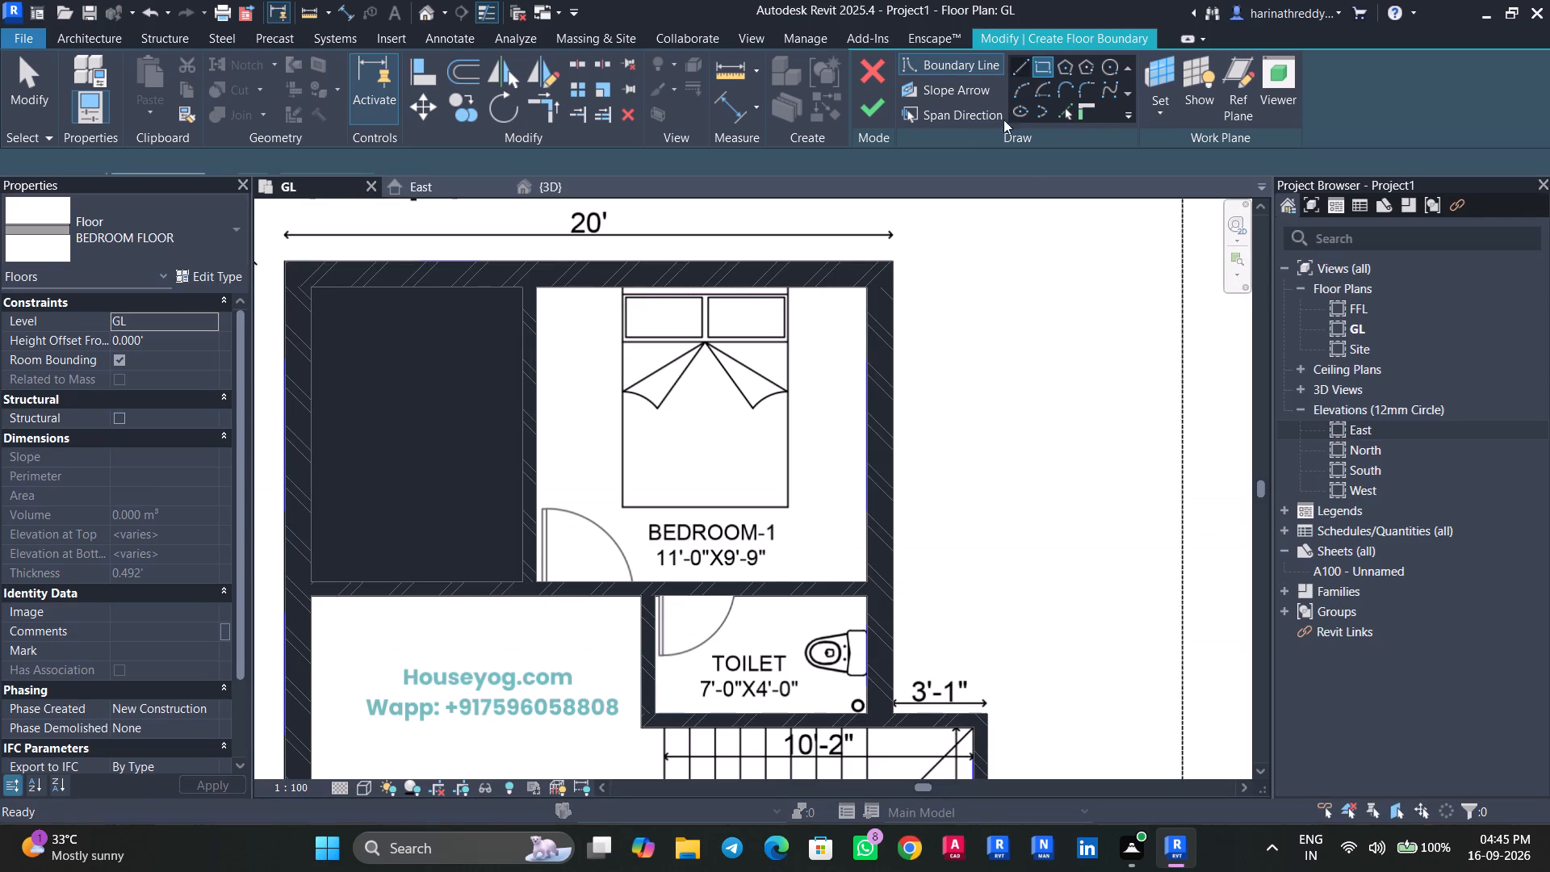
pyautogui.click(536, 289)
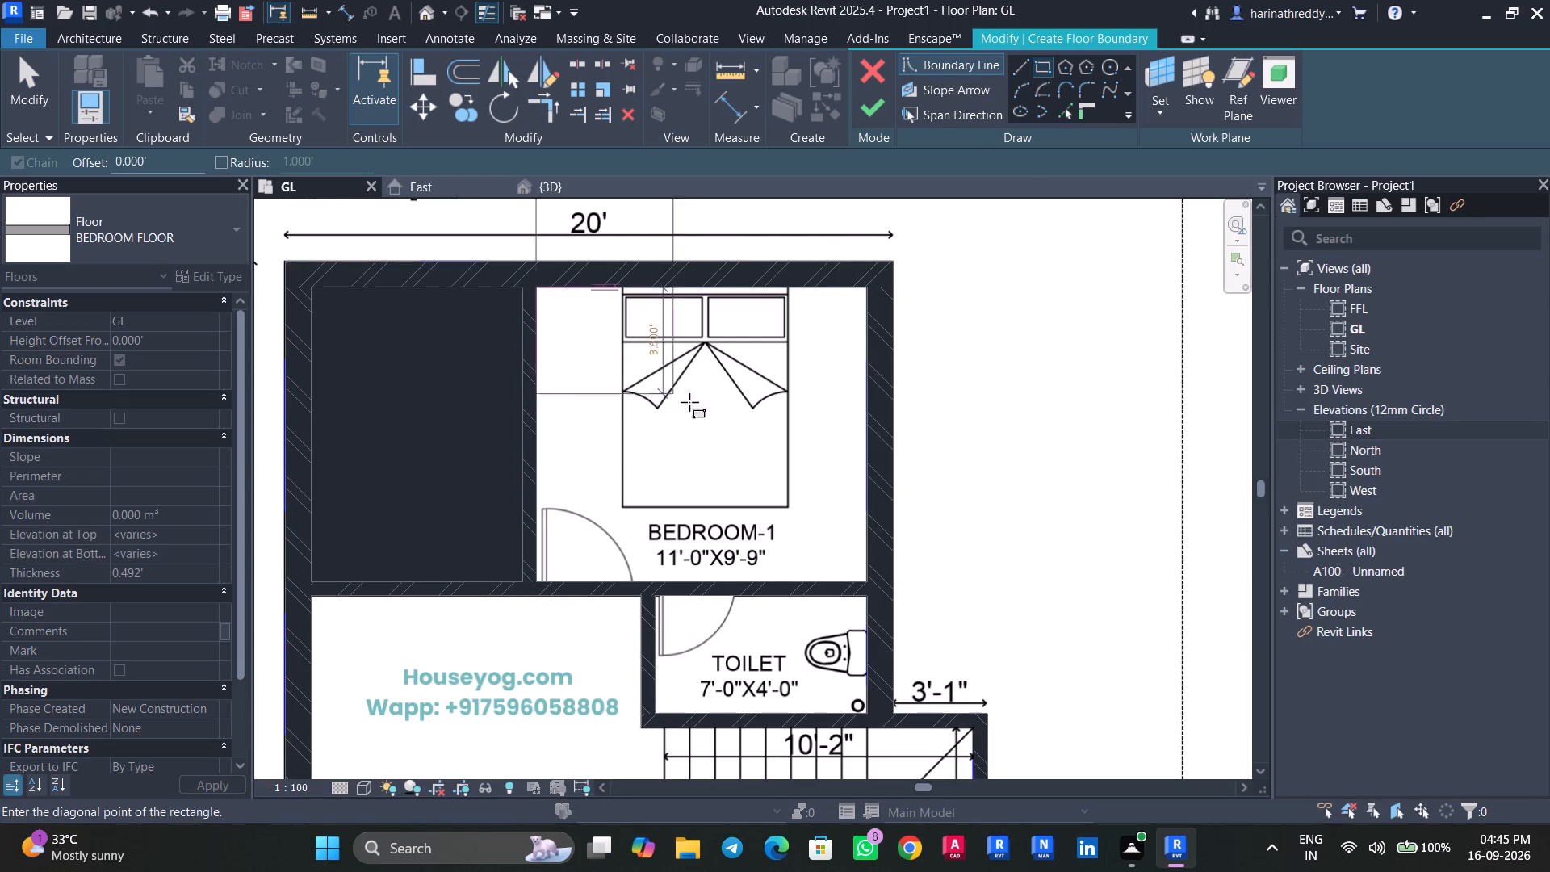
pyautogui.click(861, 581)
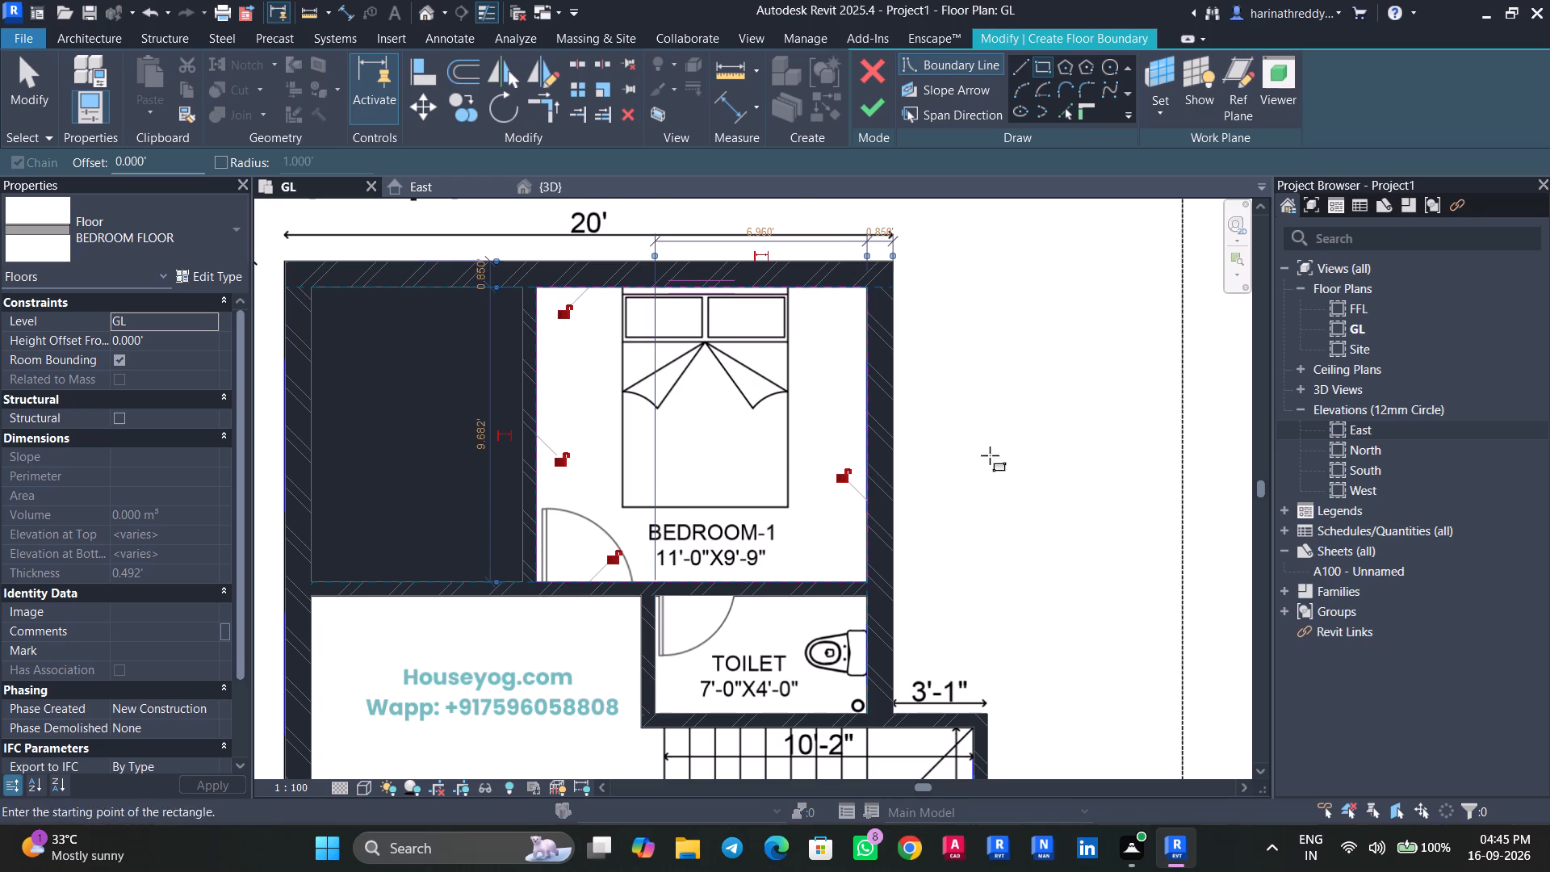
pyautogui.scroll(-5, 1030, 451)
pyautogui.moveTo(1043, 501); pyautogui.dragTo(967, 188, button='middle')
pyautogui.scroll(6, 672, 478)
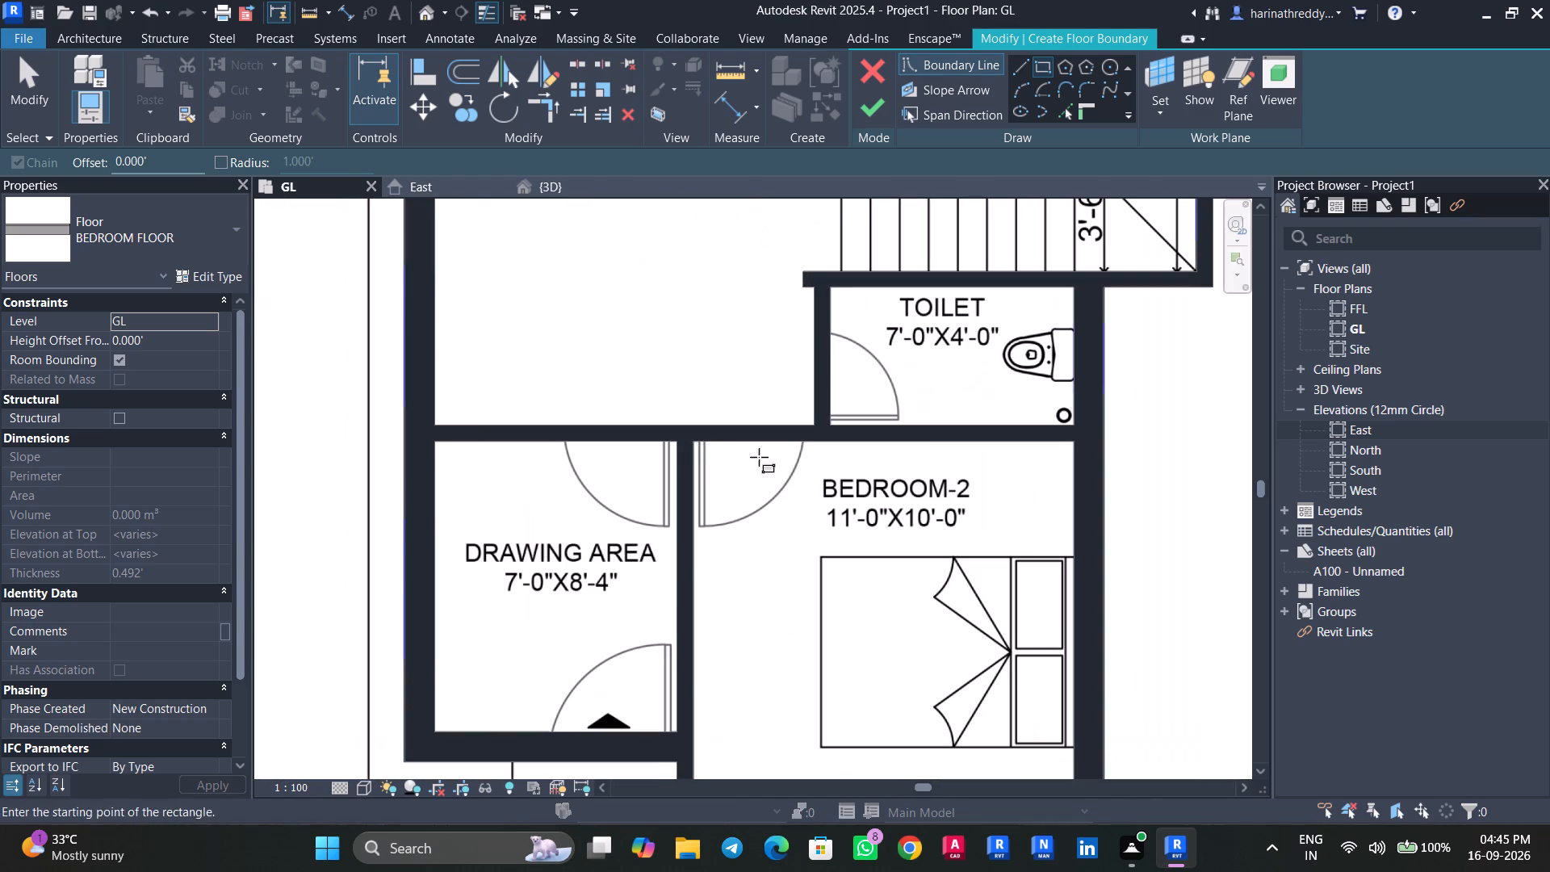
pyautogui.click(692, 442)
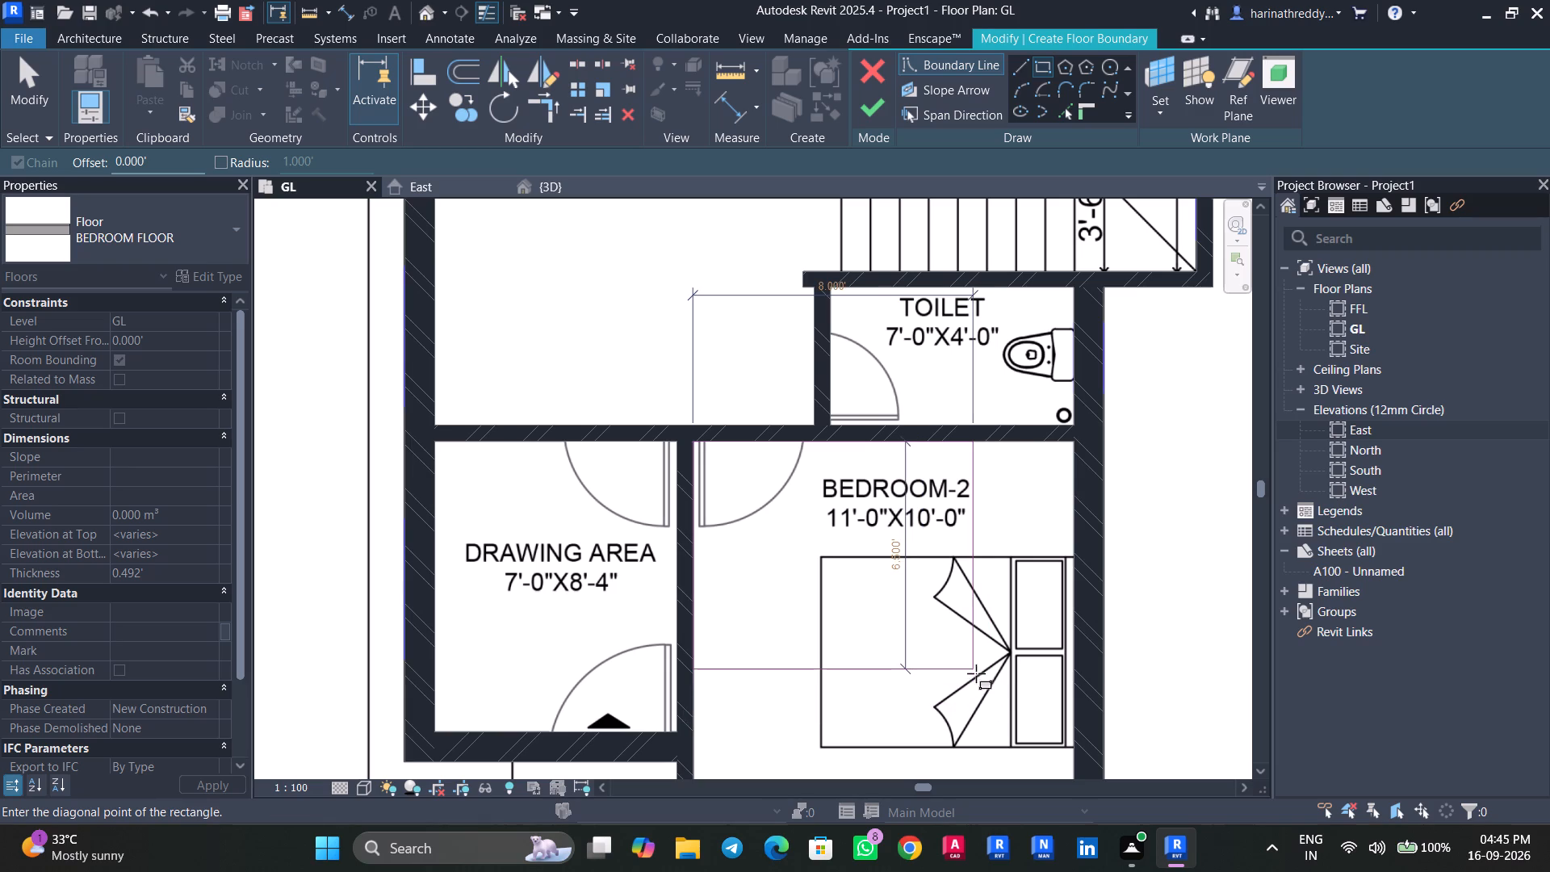
pyautogui.moveTo(970, 669); pyautogui.dragTo(875, 454, button='middle')
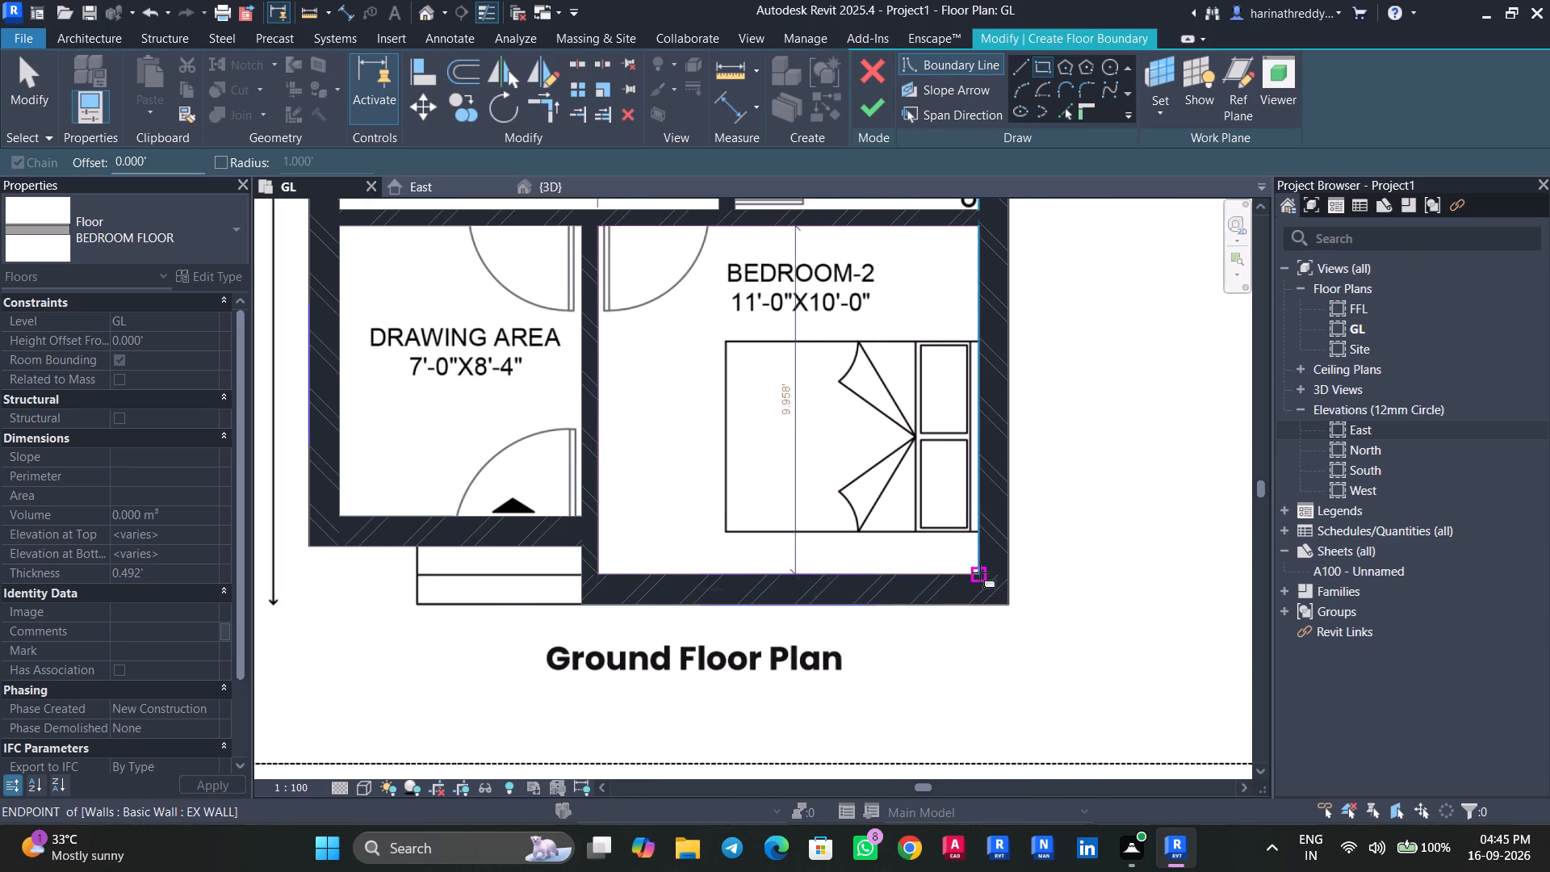
pyautogui.click(975, 568)
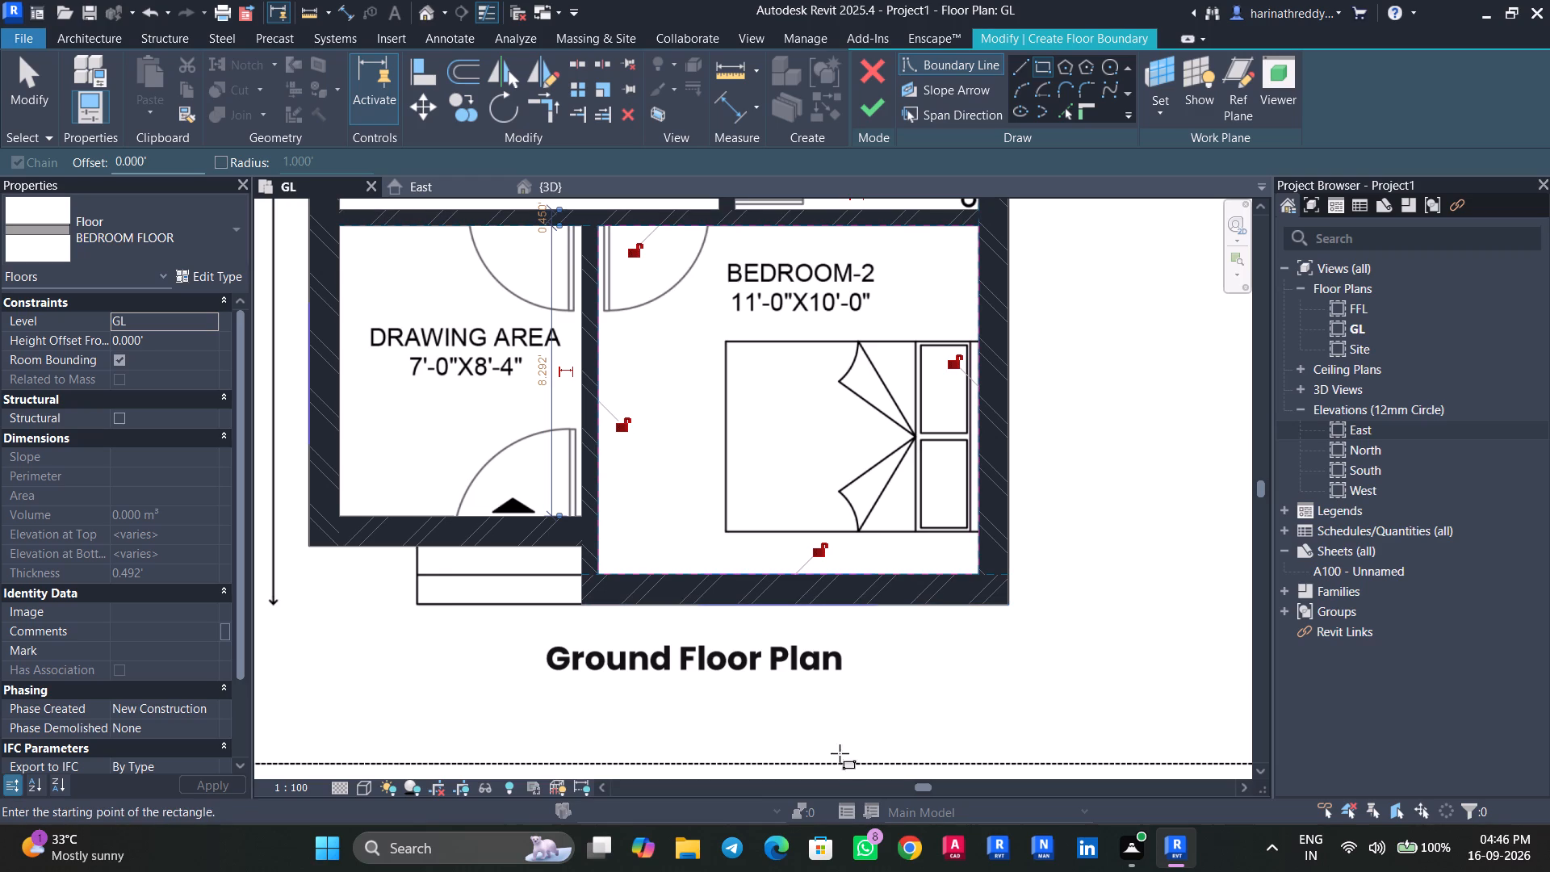
pyautogui.moveTo(832, 451); pyautogui.dragTo(939, 639, button='middle')
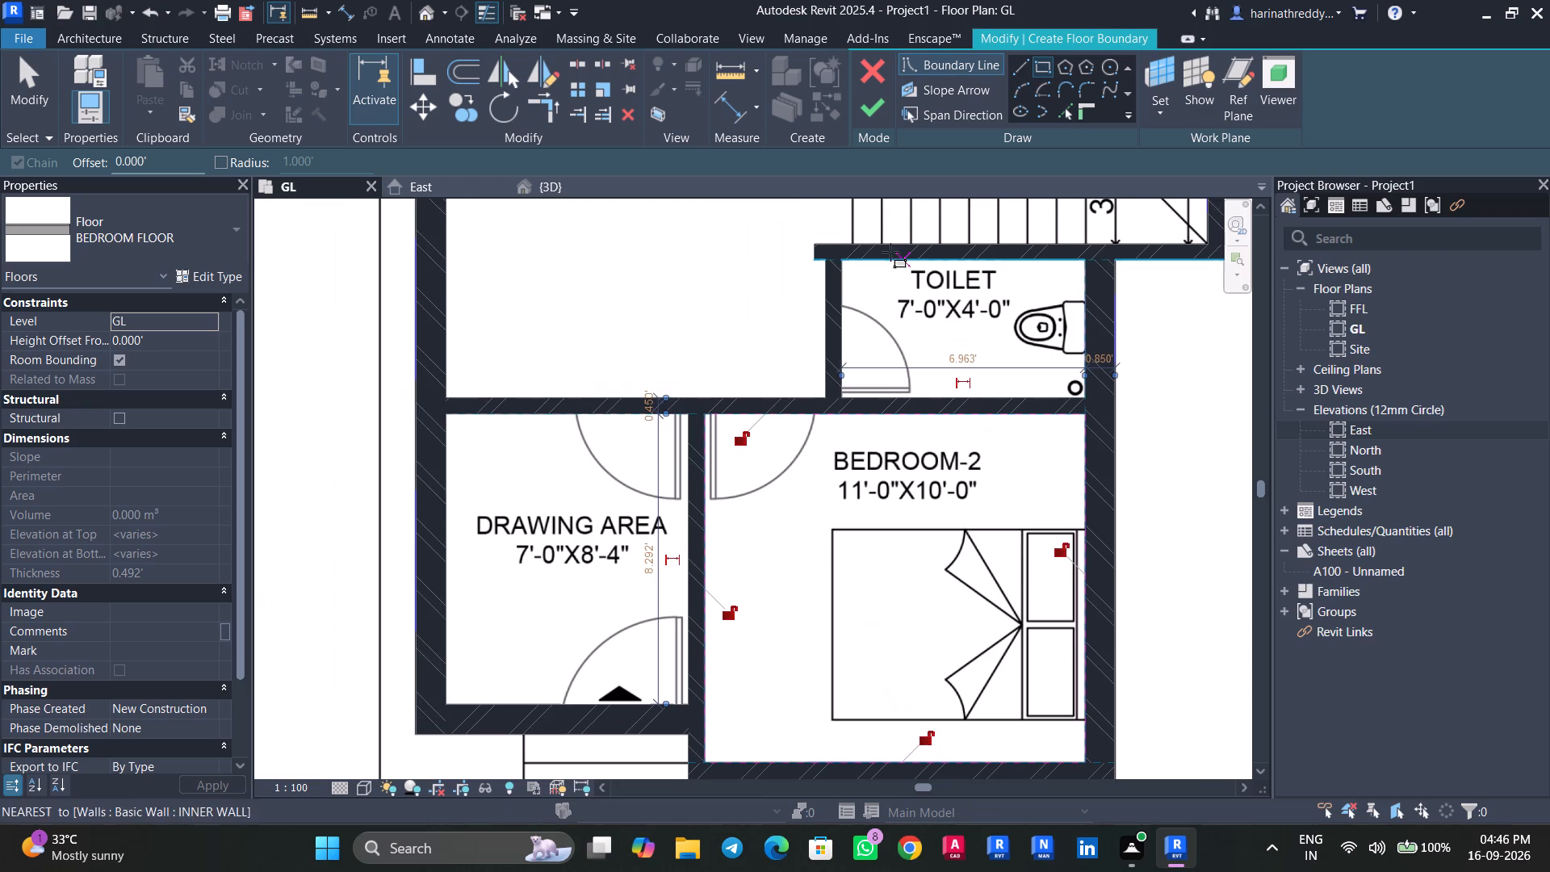
pyautogui.click(873, 109)
pyautogui.scroll(-4, 899, 492)
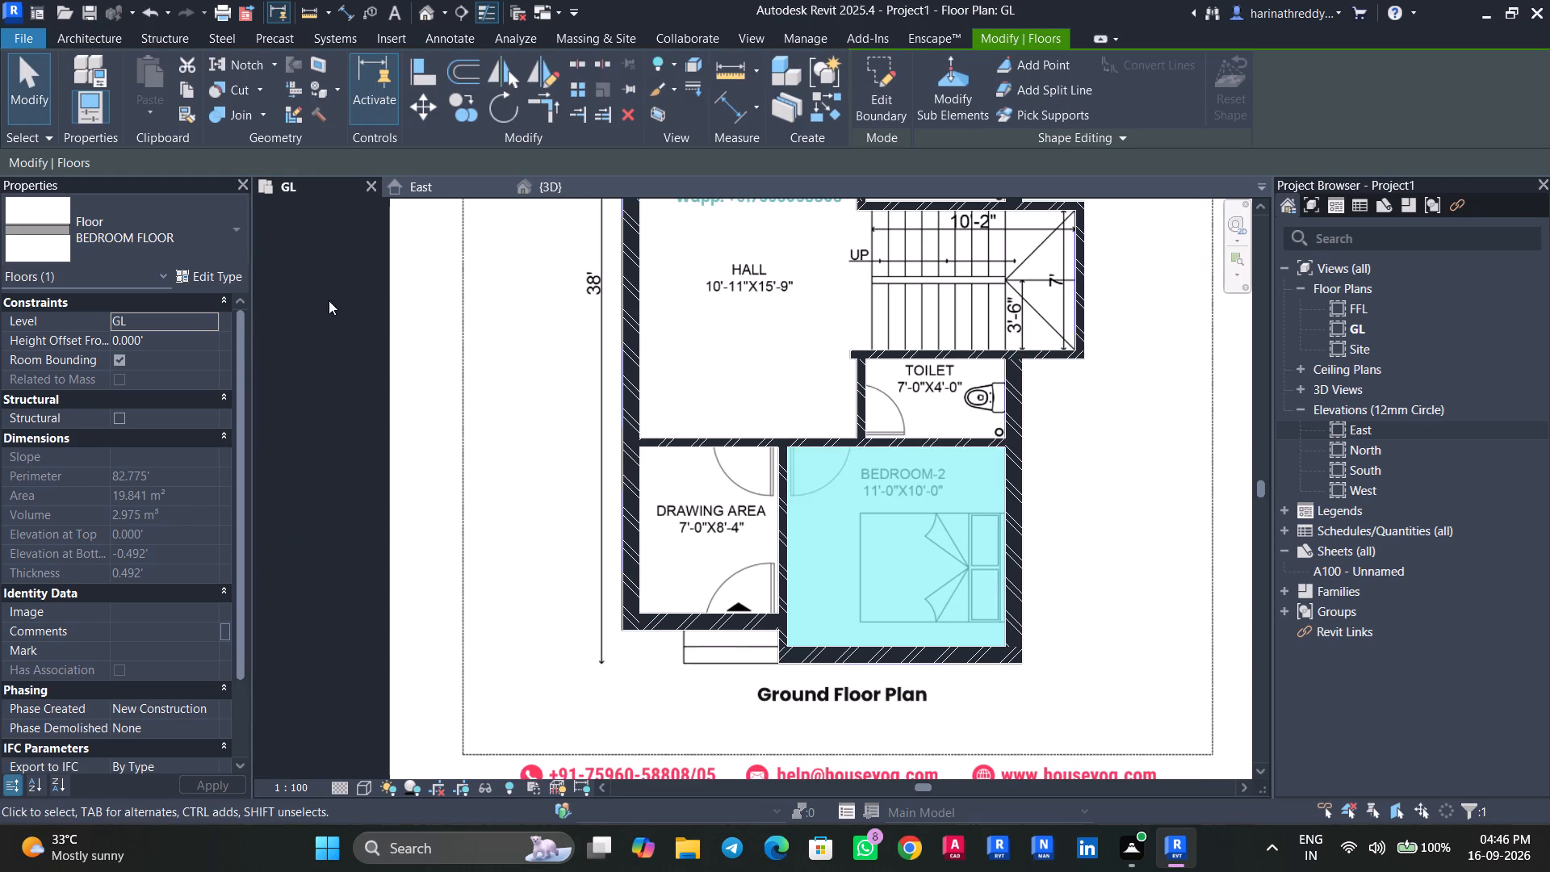
pyautogui.press('Escape')
# Start another architectural floor and duplicate the BEDROOM FLOOR type as TOILET.
pyautogui.click(450, 119)
pyautogui.click(448, 154)
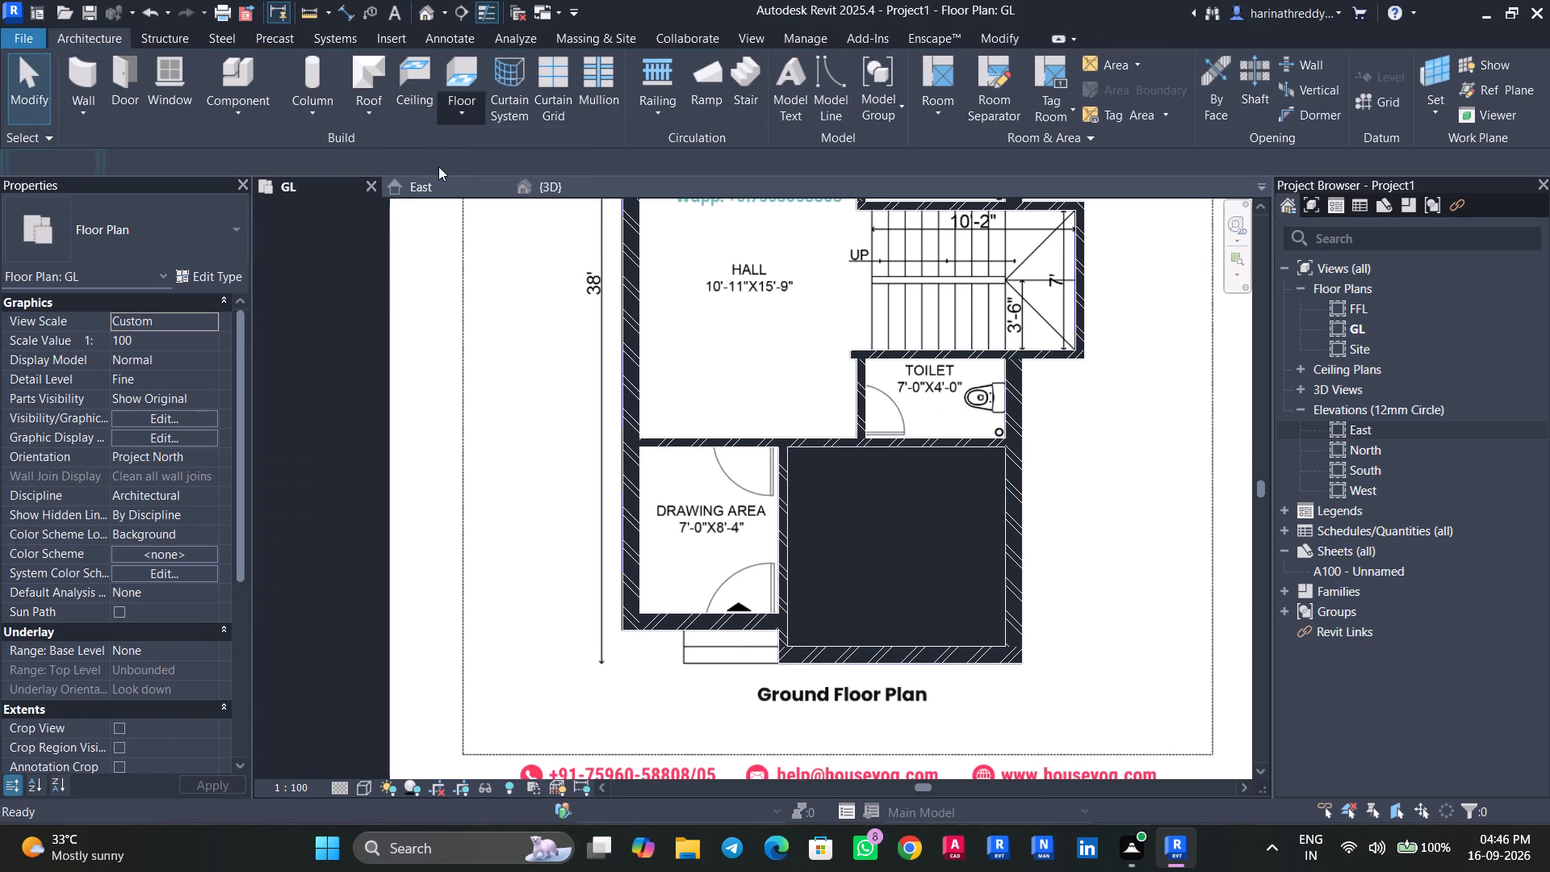
pyautogui.click(216, 278)
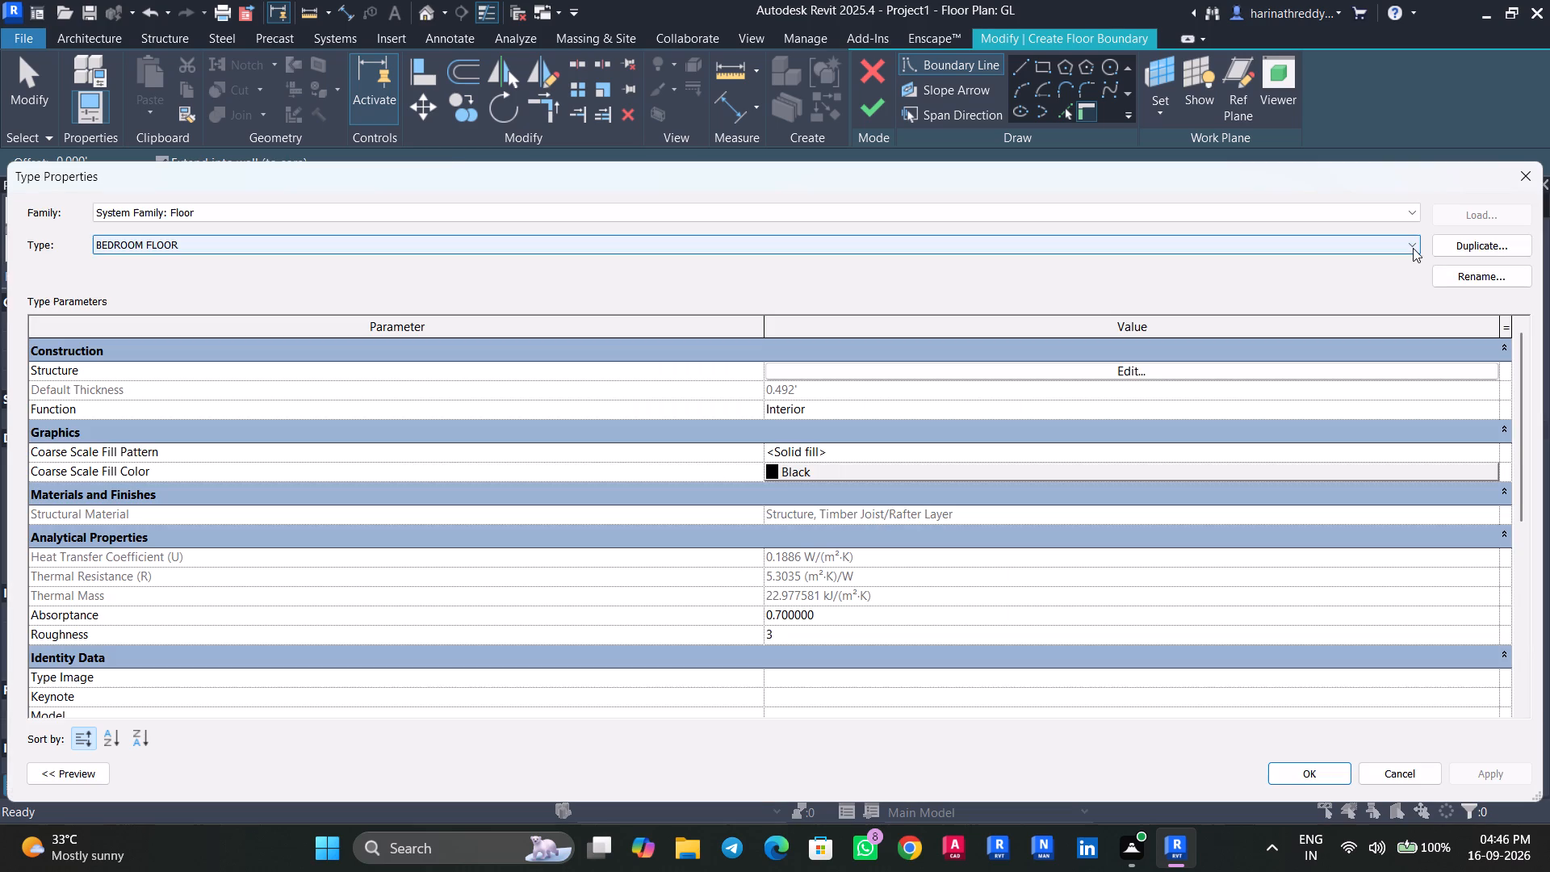
pyautogui.click(1453, 247)
pyautogui.write('TOILET')
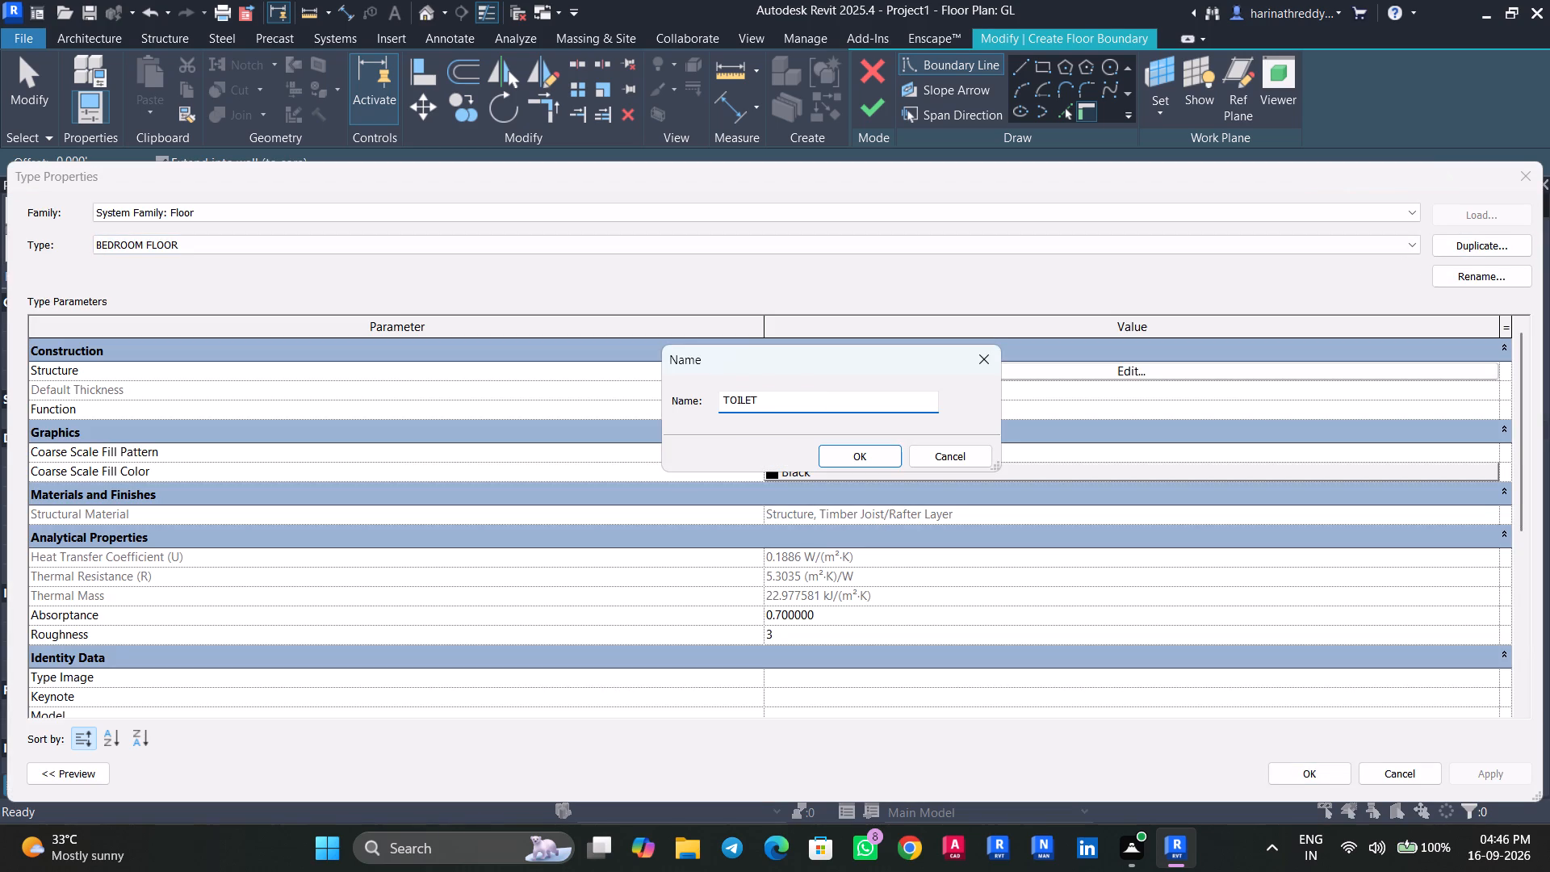
pyautogui.press('Return')
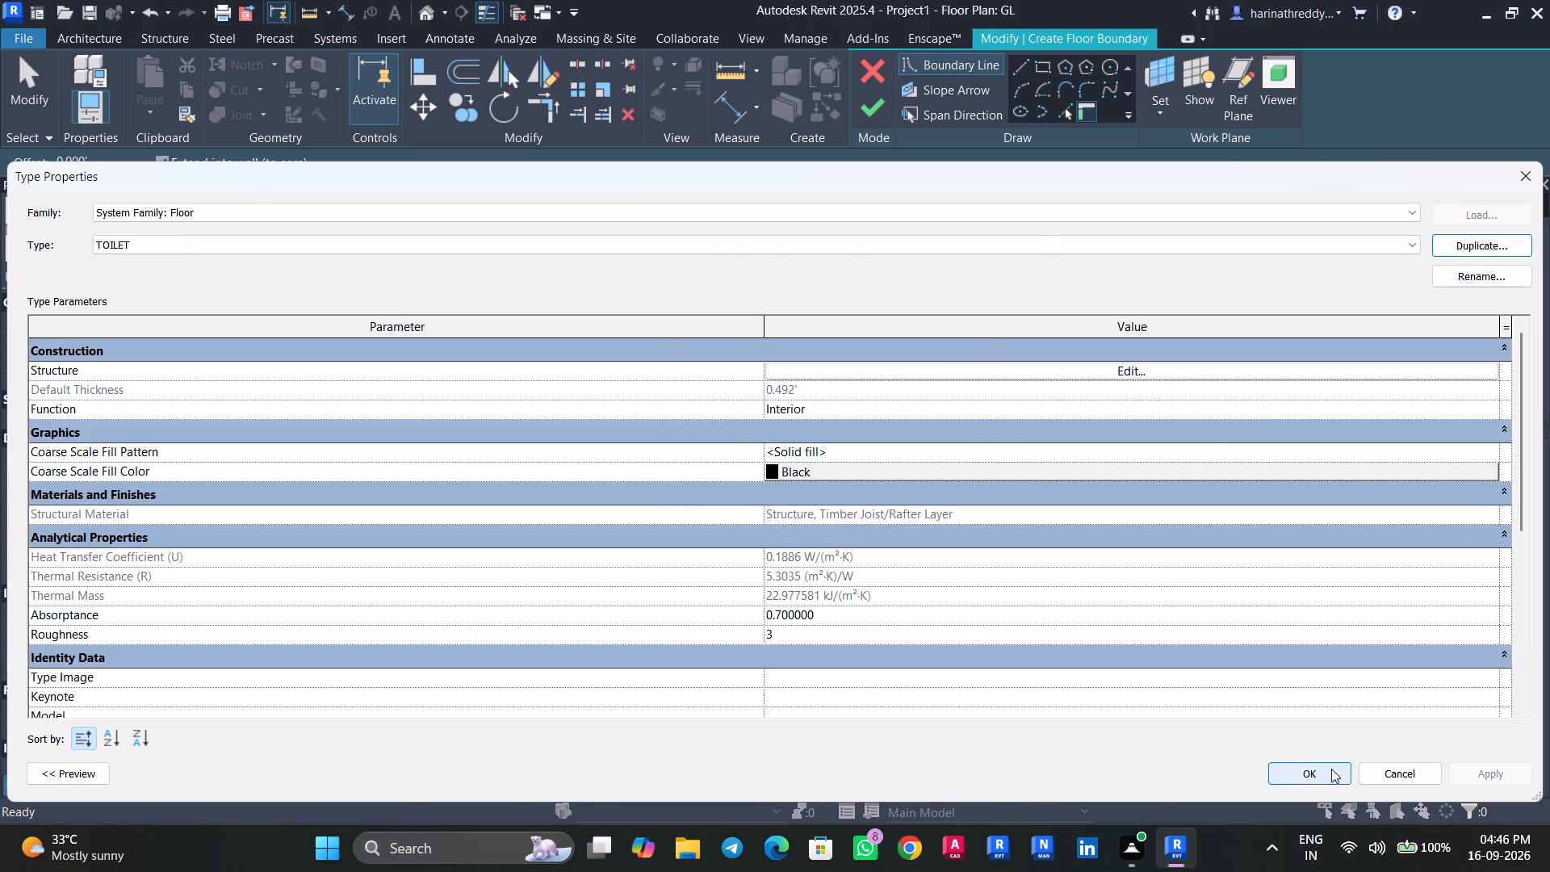
pyautogui.click(1334, 774)
# Create the TOILET floor from a rectangle along the inner wall faces of the toilet adjoining BEDROOM-2.
pyautogui.click(1051, 61)
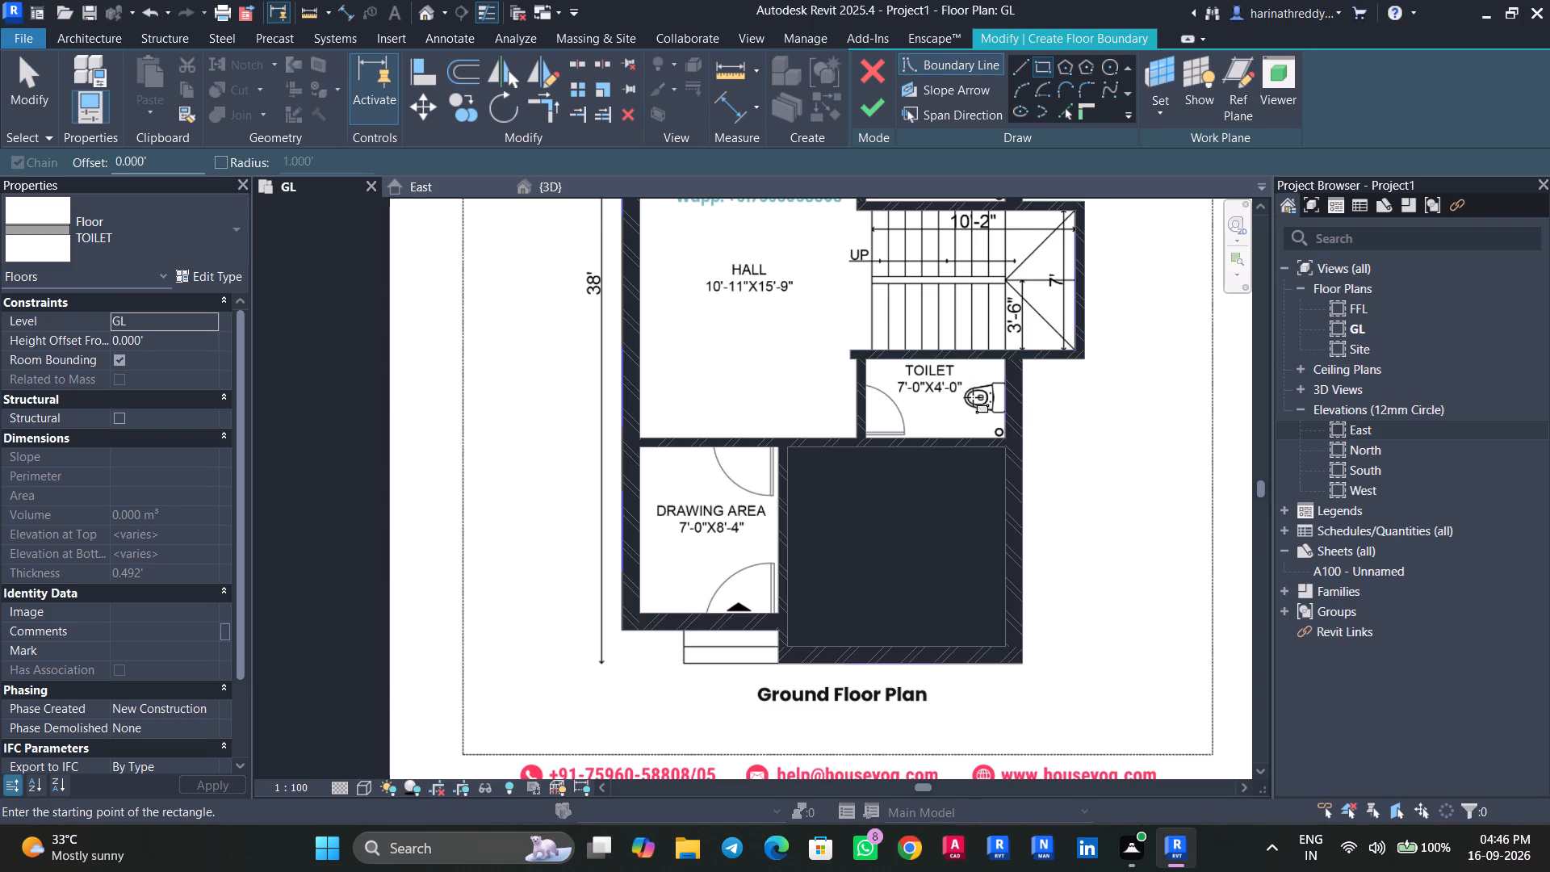
pyautogui.scroll(7, 974, 397)
pyautogui.click(1054, 488)
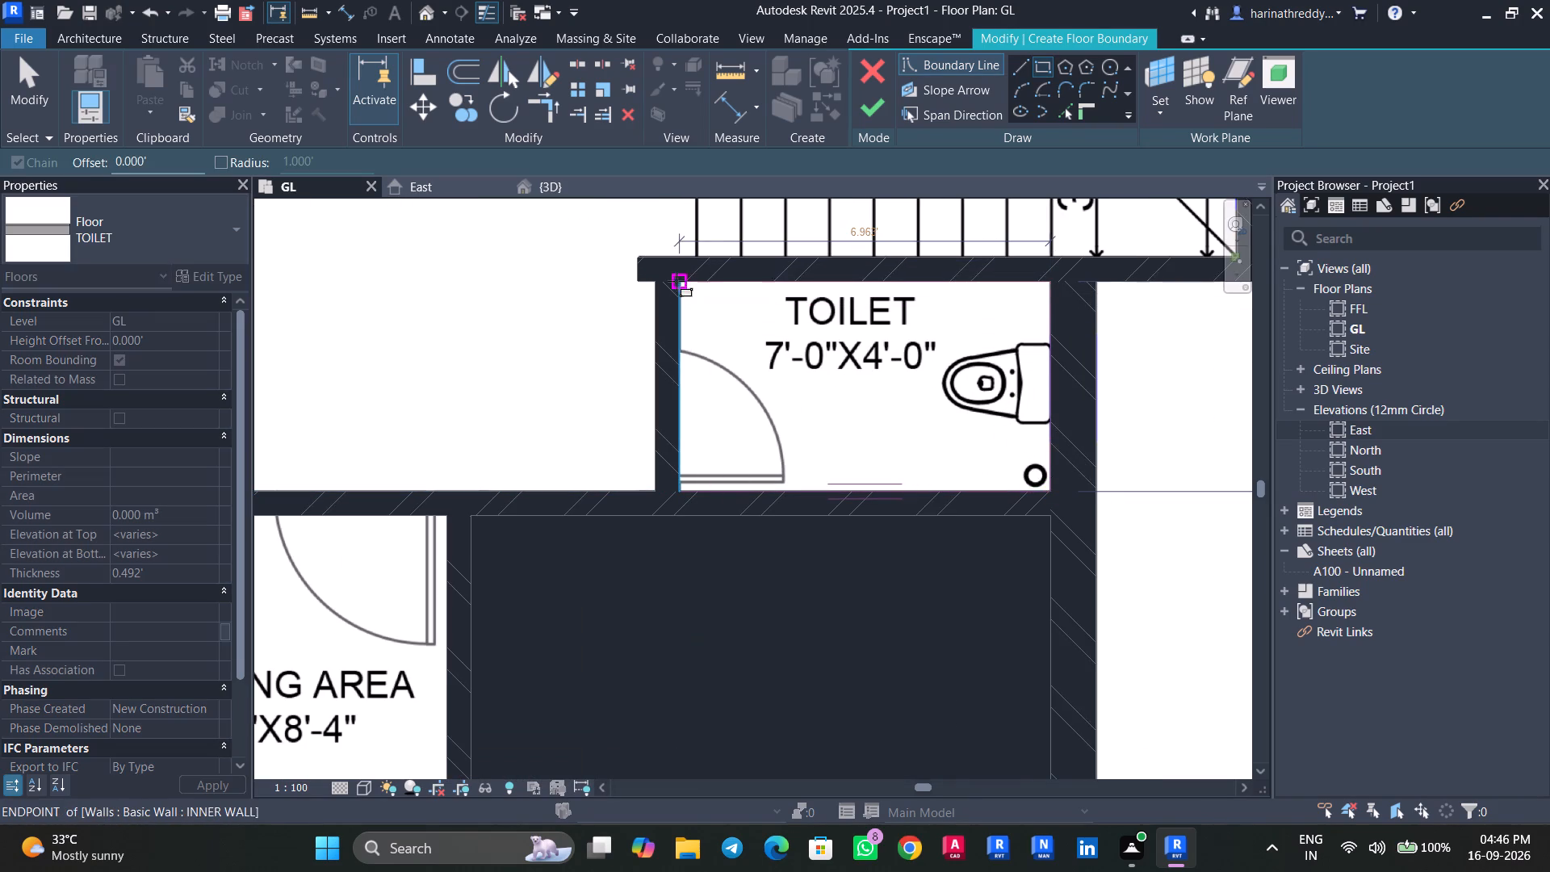
pyautogui.click(677, 276)
pyautogui.click(865, 111)
pyautogui.scroll(-7, 881, 409)
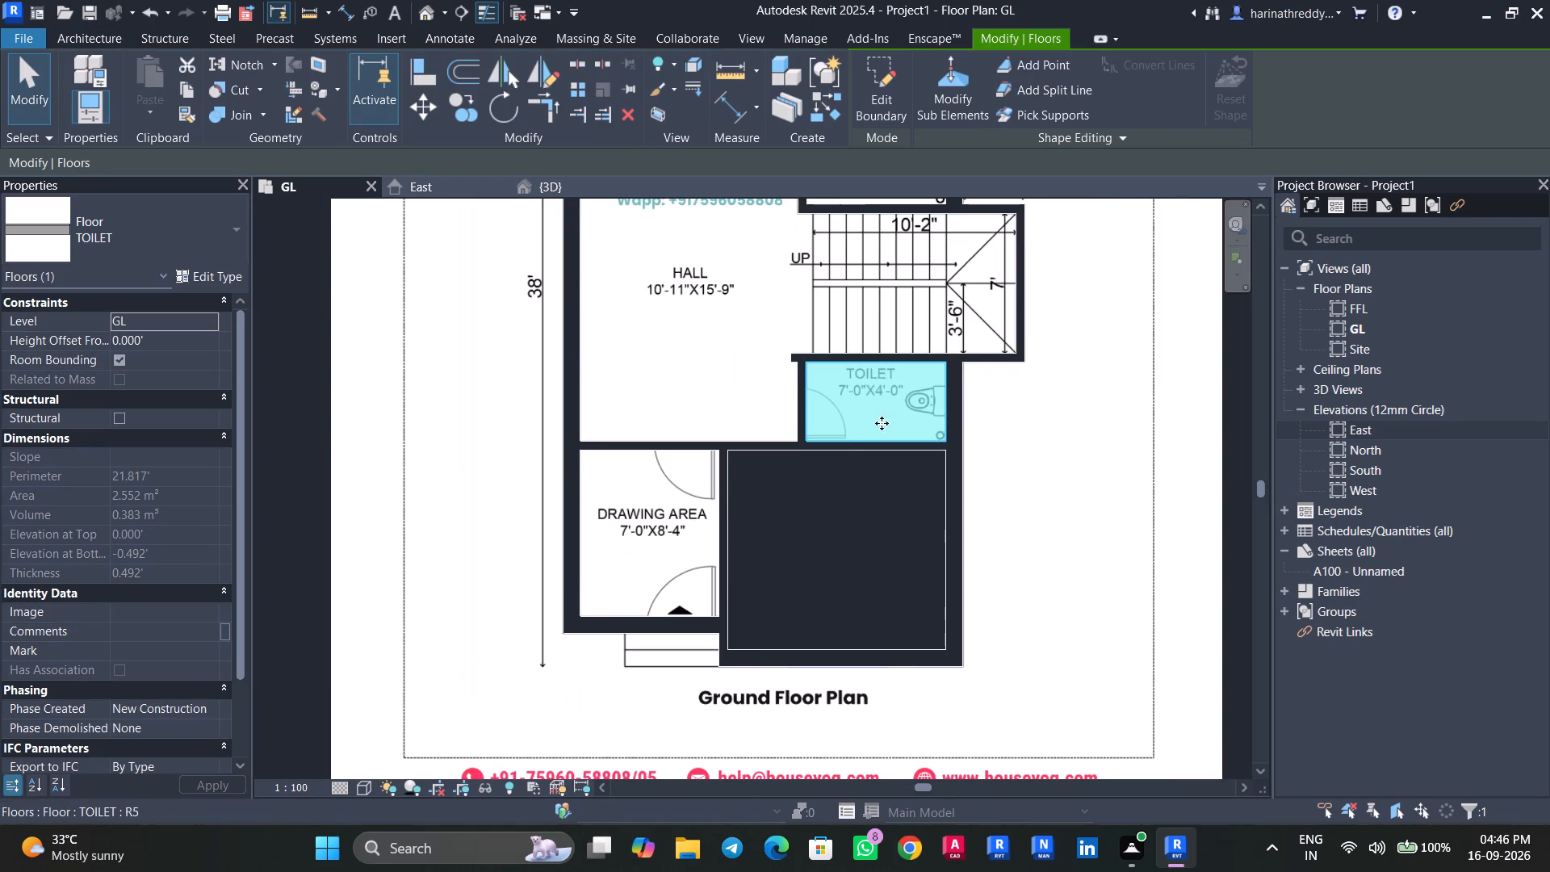
pyautogui.press('Escape')
# Edit the TOILET floor's boundary to add a second rectangle filling the toilet adjoining BEDROOM-1, and finish the edit.
pyautogui.scroll(-5, 673, 493)
pyautogui.moveTo(669, 413); pyautogui.dragTo(687, 483, button='middle')
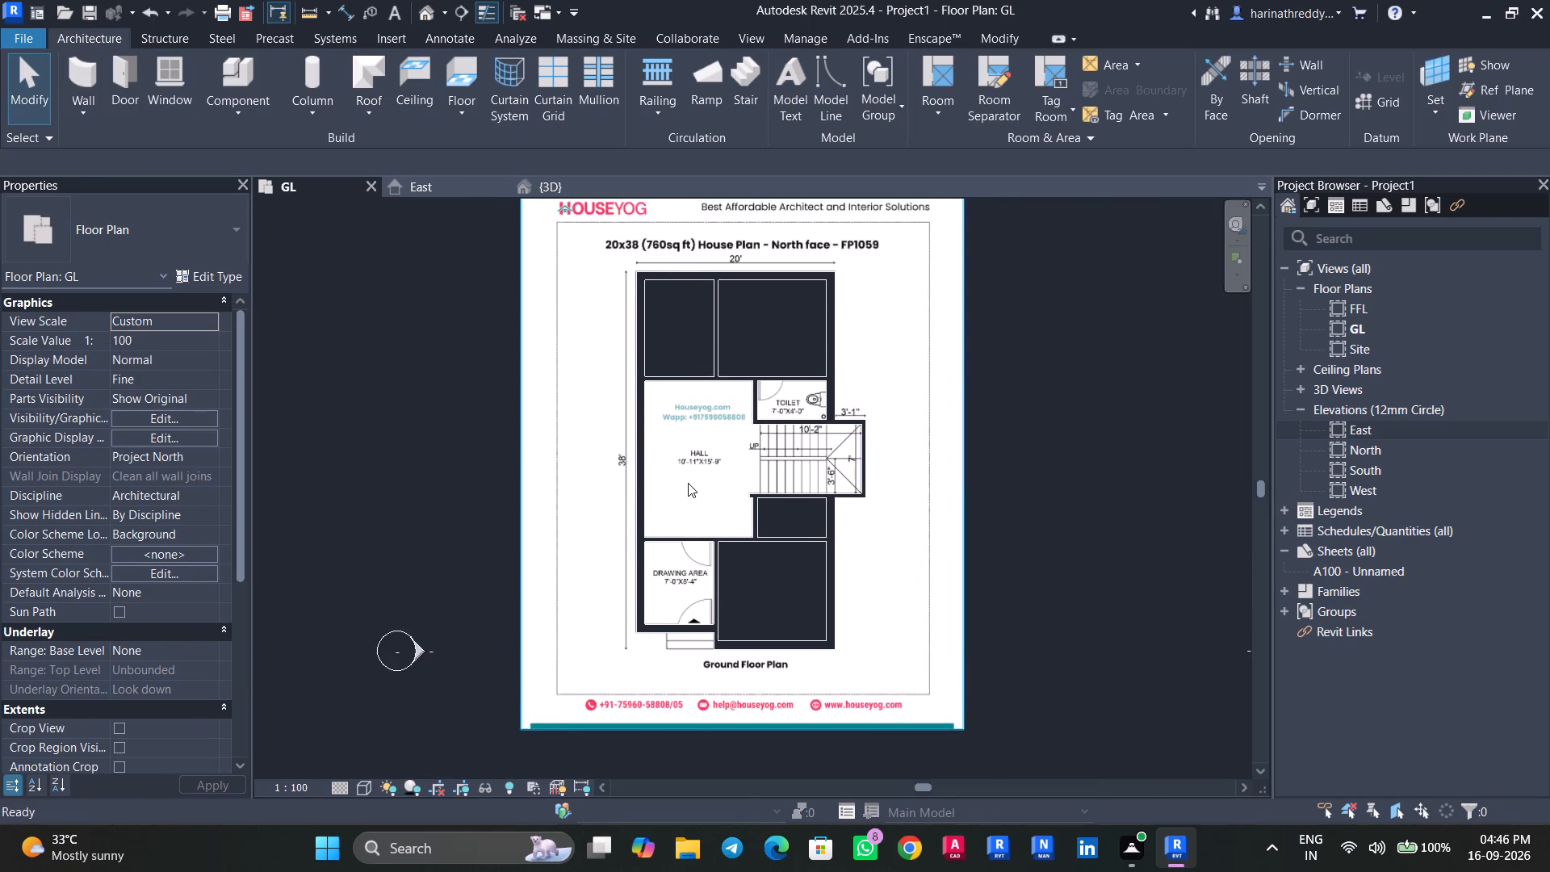
pyautogui.scroll(2, 689, 483)
pyautogui.click(814, 516)
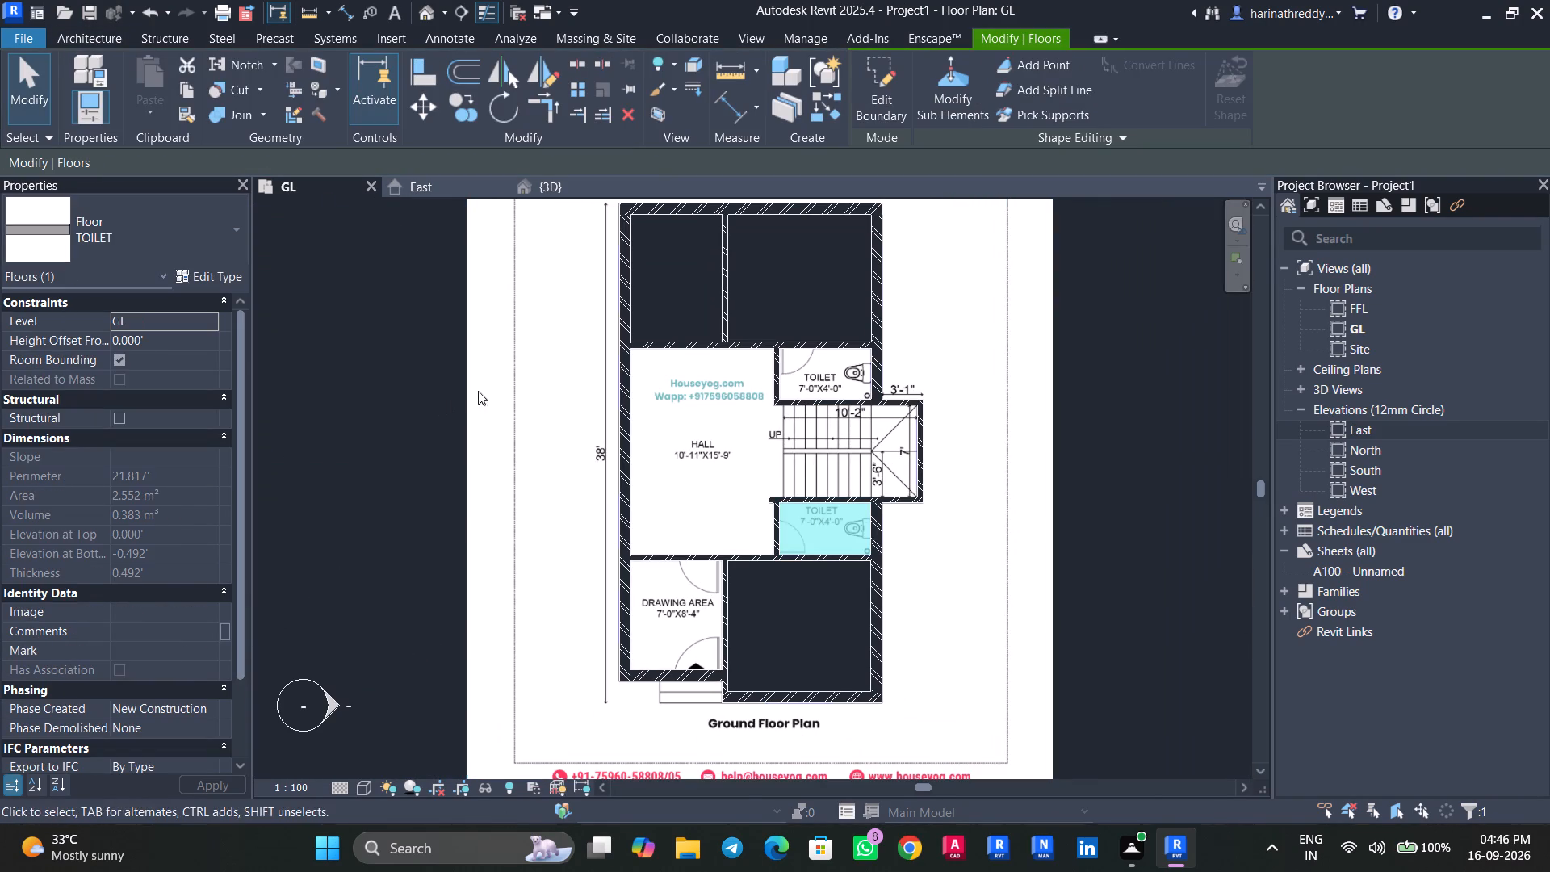
pyautogui.click(890, 115)
pyautogui.scroll(4, 939, 296)
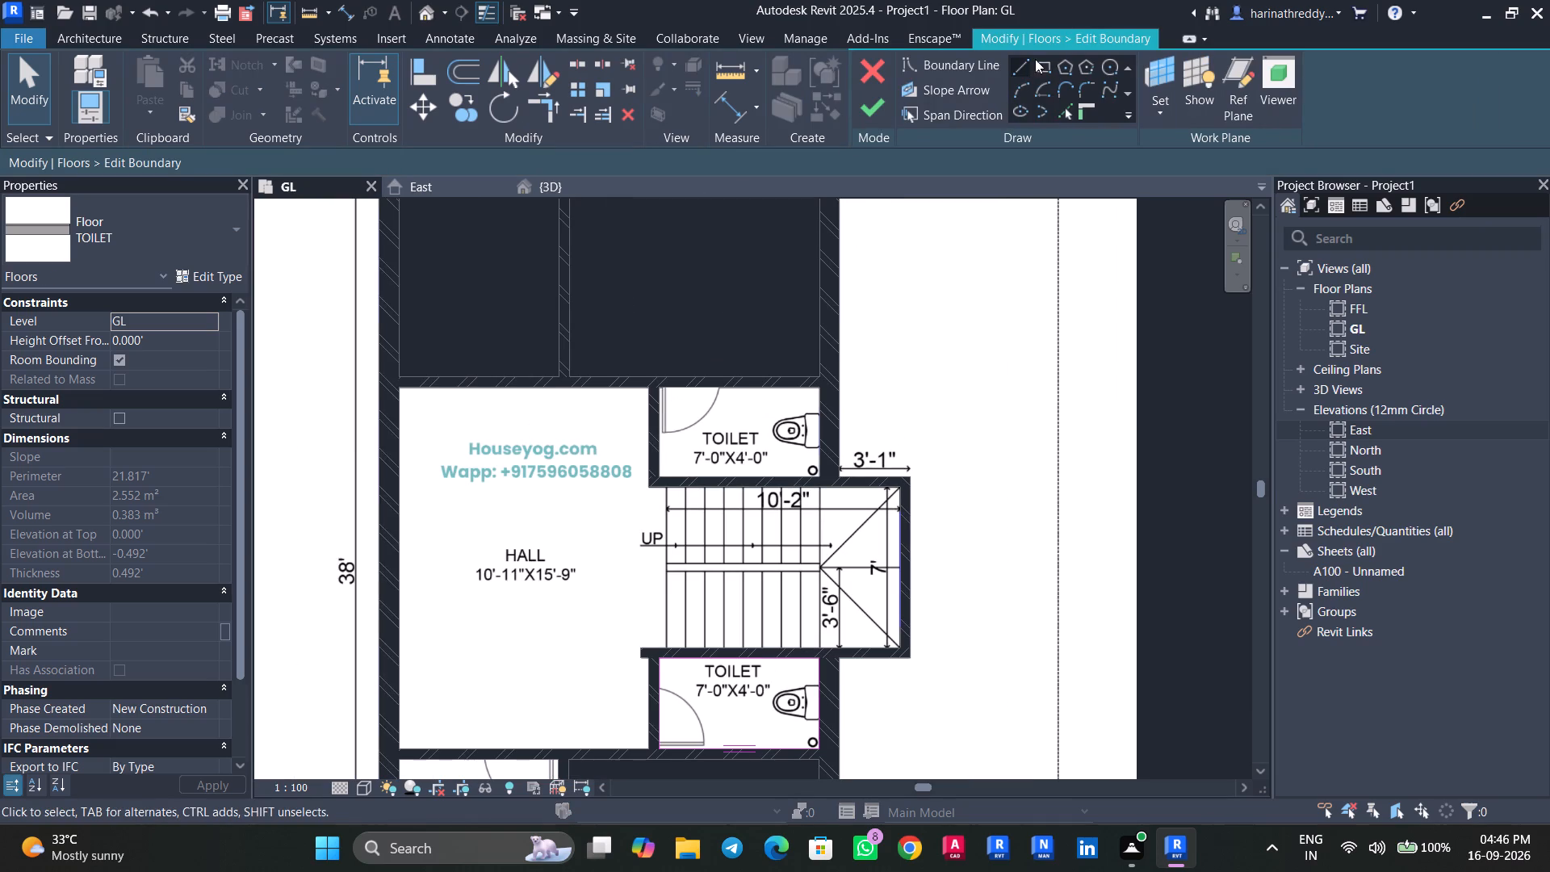
pyautogui.click(1035, 57)
pyautogui.click(821, 475)
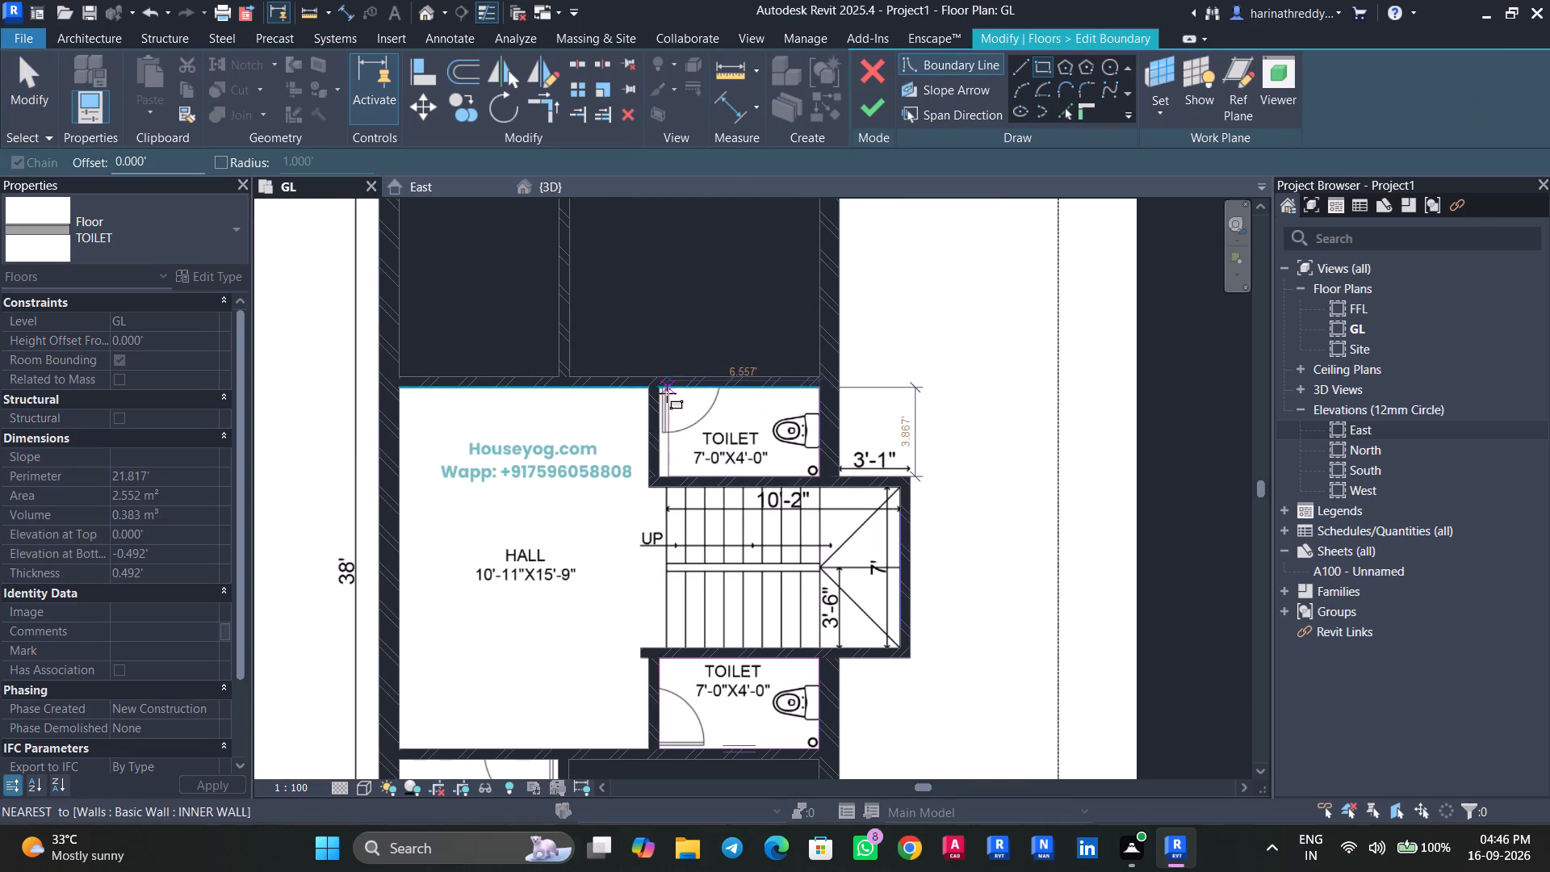
pyautogui.click(661, 392)
pyautogui.click(869, 107)
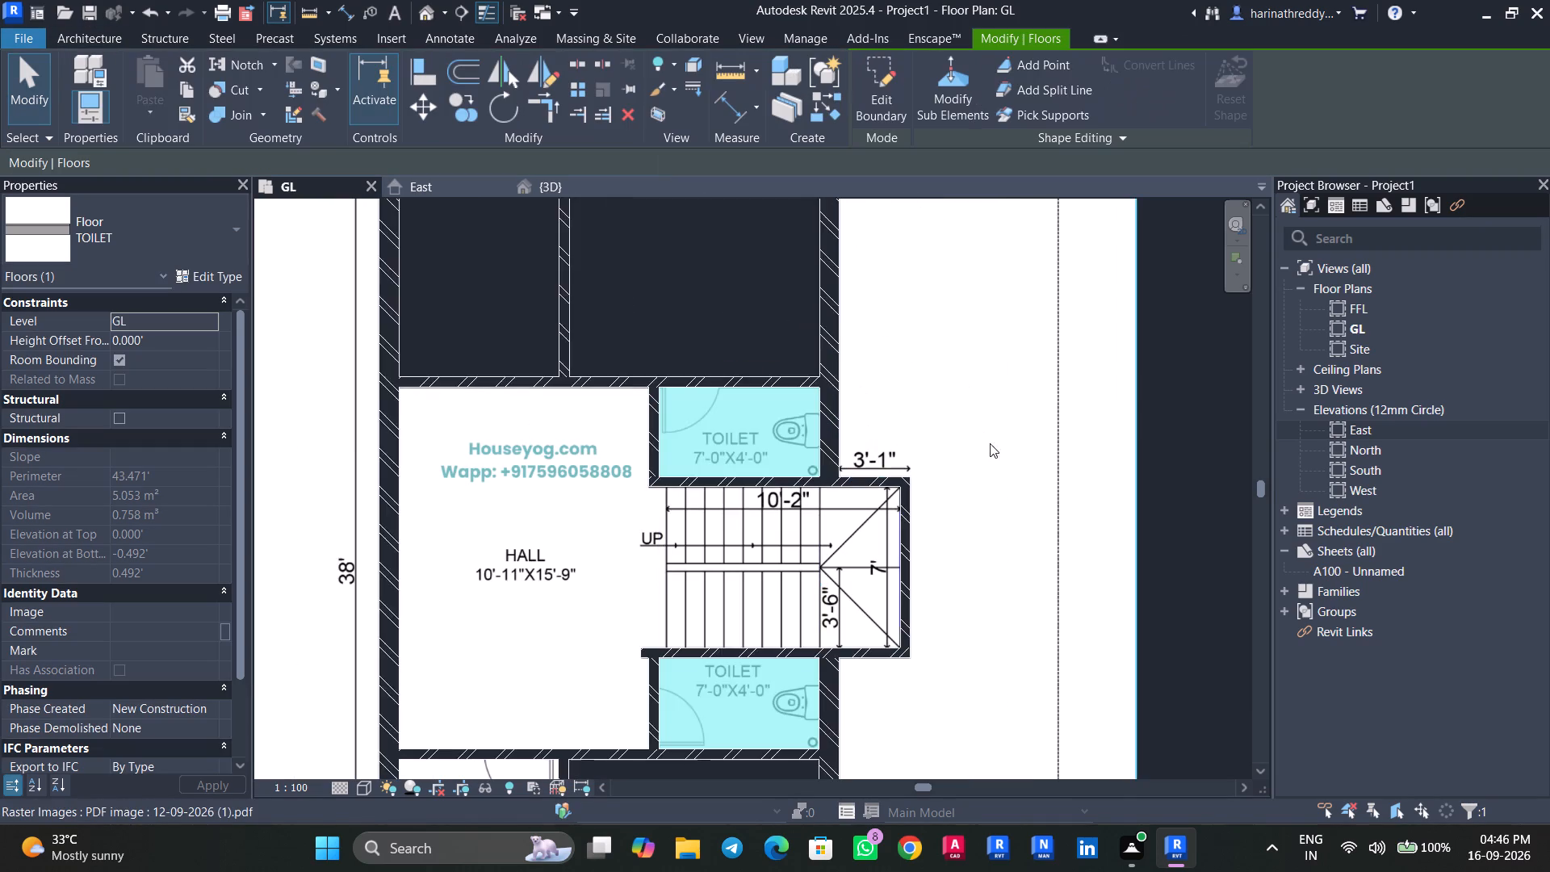
# Start another architectural floor and duplicate the TOILET type as DRAWING AREA.
pyautogui.scroll(-4, 1031, 513)
pyautogui.moveTo(1041, 548); pyautogui.dragTo(1056, 450, button='middle')
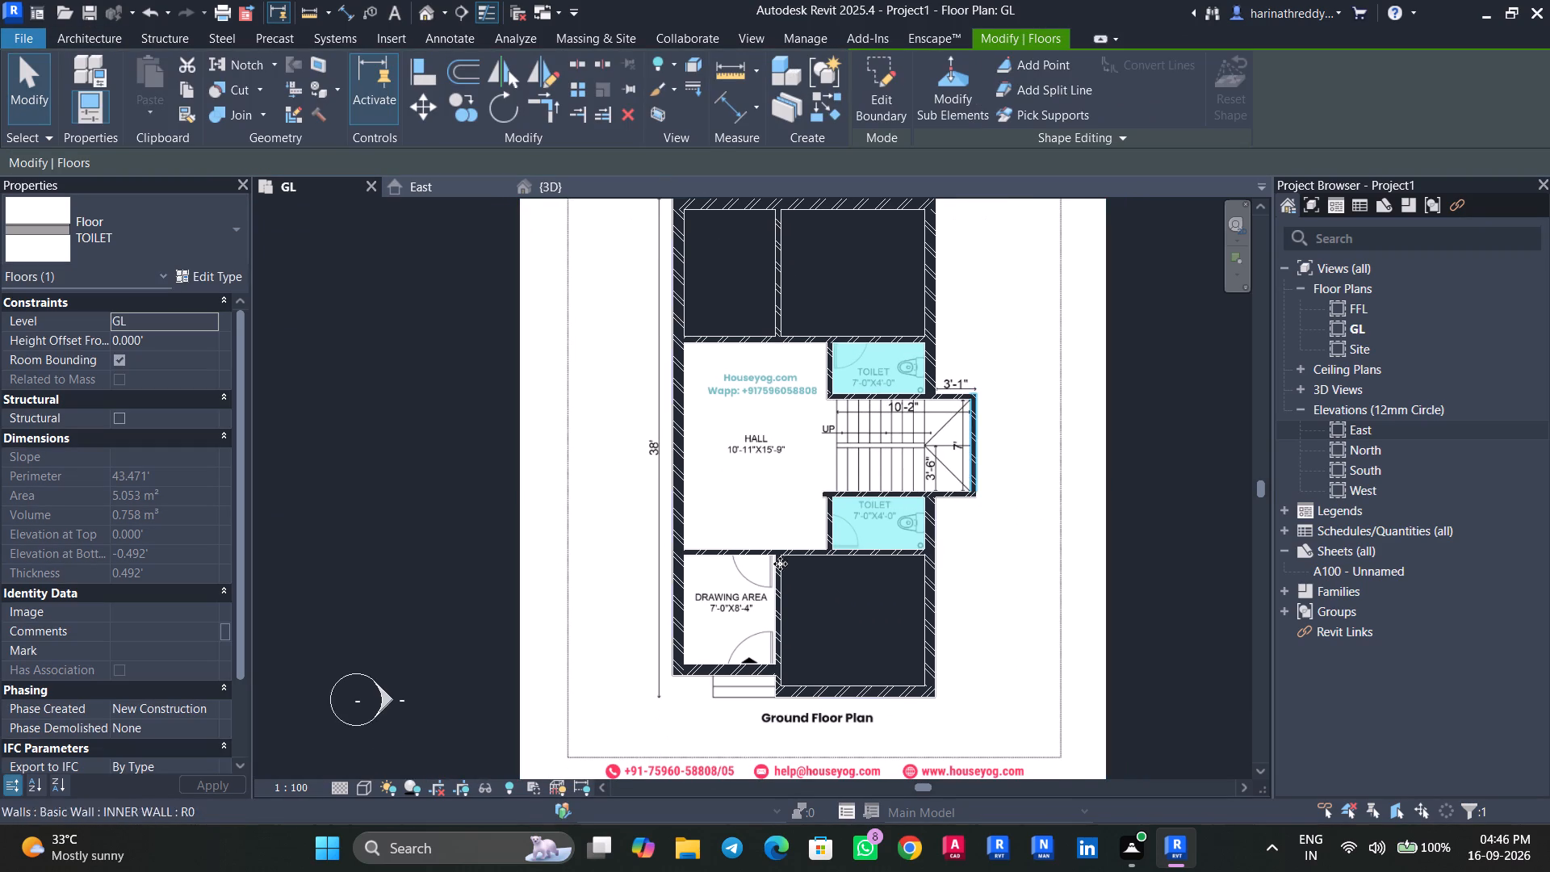
pyautogui.scroll(4, 734, 614)
pyautogui.press('Escape')
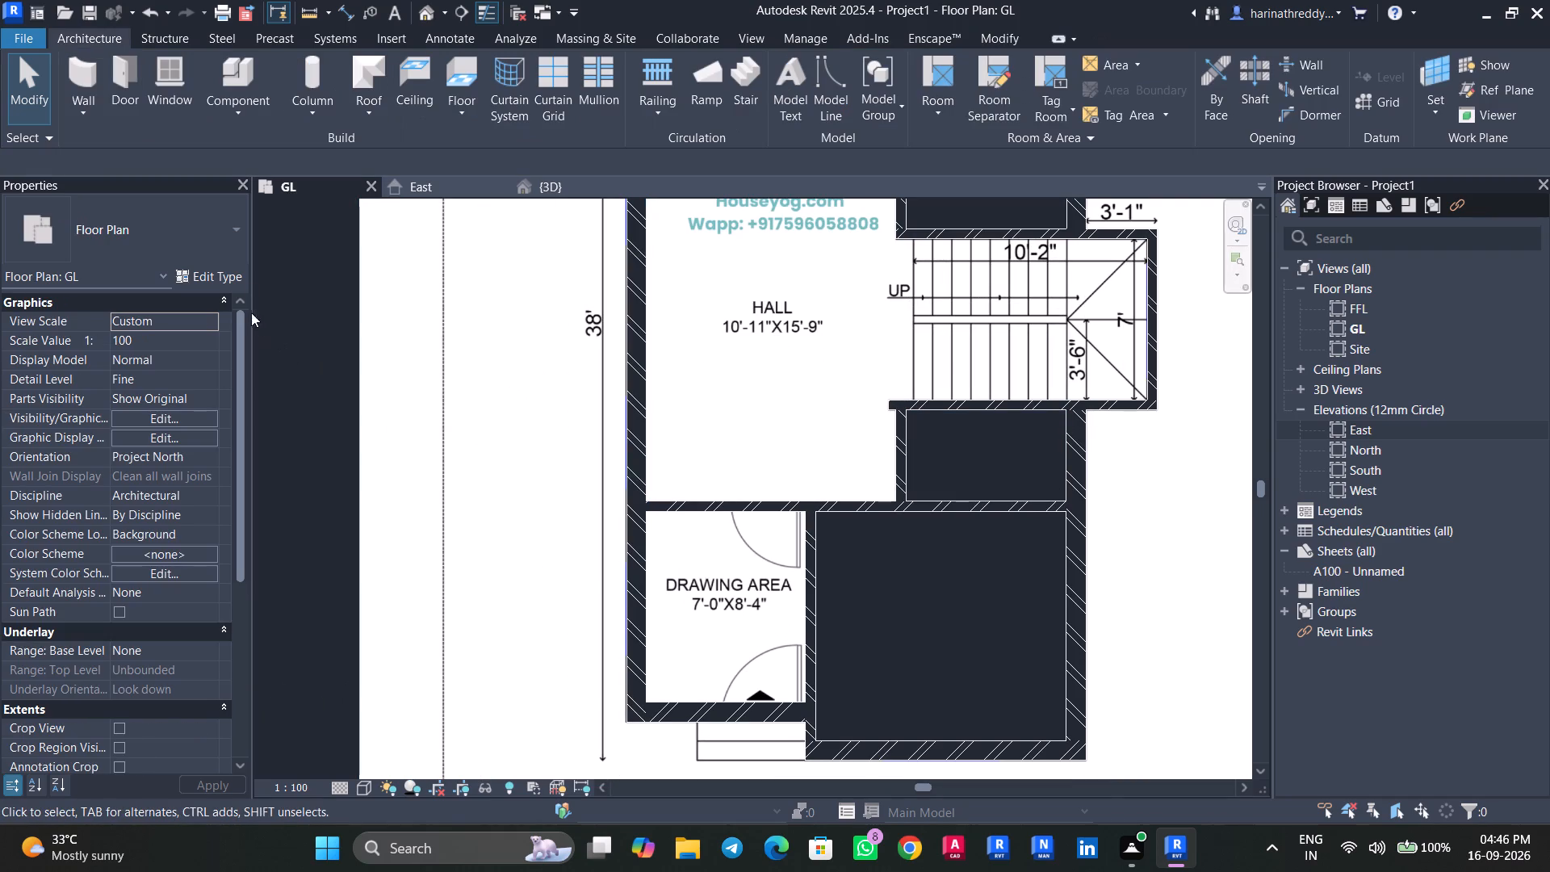
pyautogui.click(467, 119)
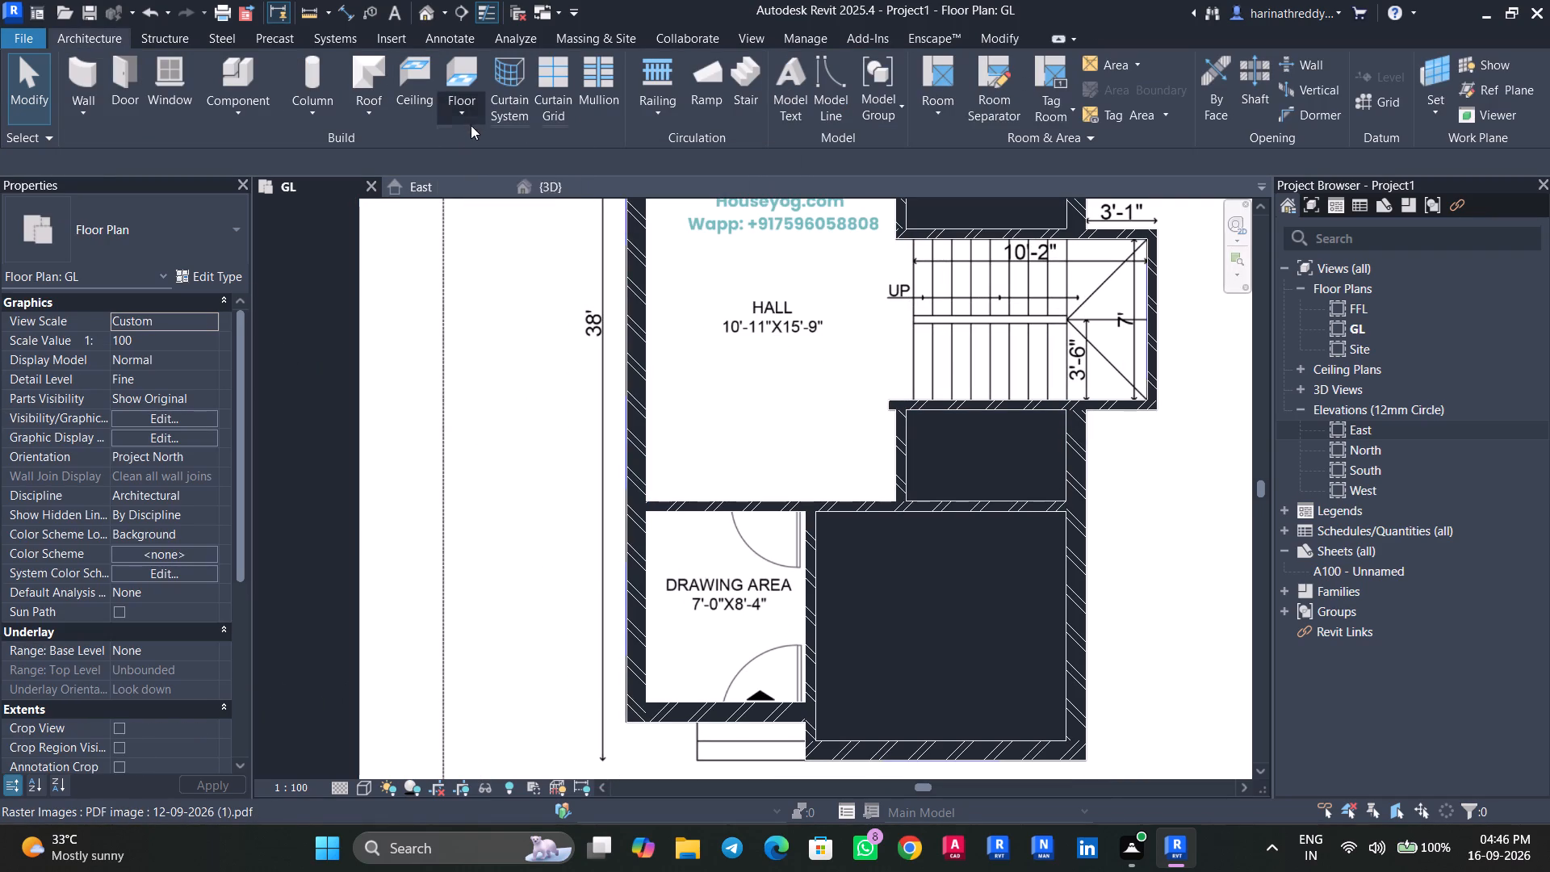
pyautogui.click(479, 151)
pyautogui.click(219, 281)
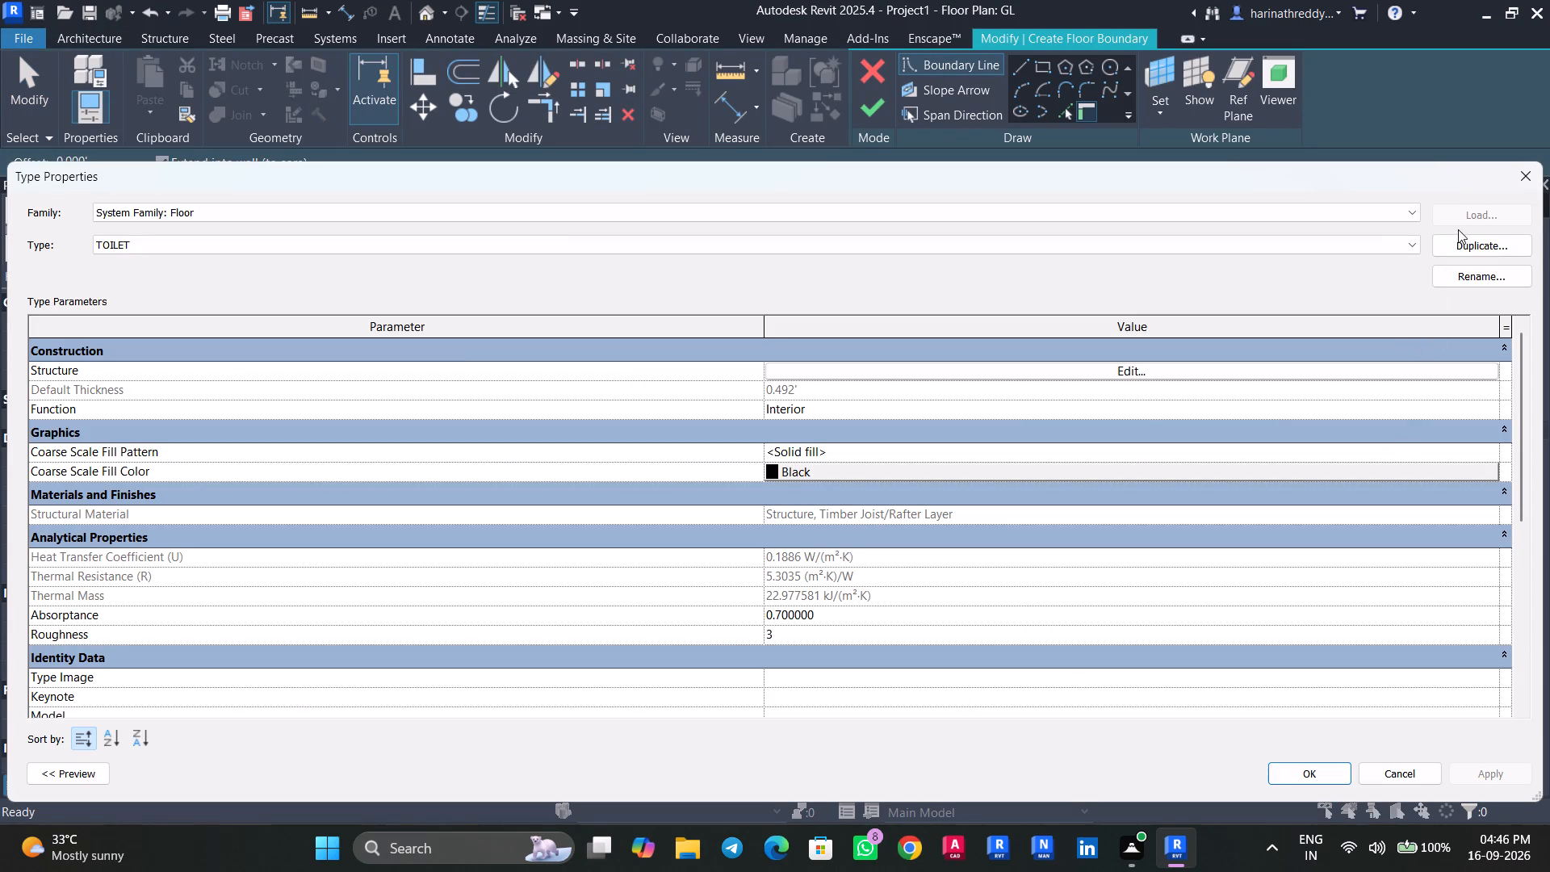
pyautogui.click(1515, 244)
pyautogui.write('DRAWING AREA')
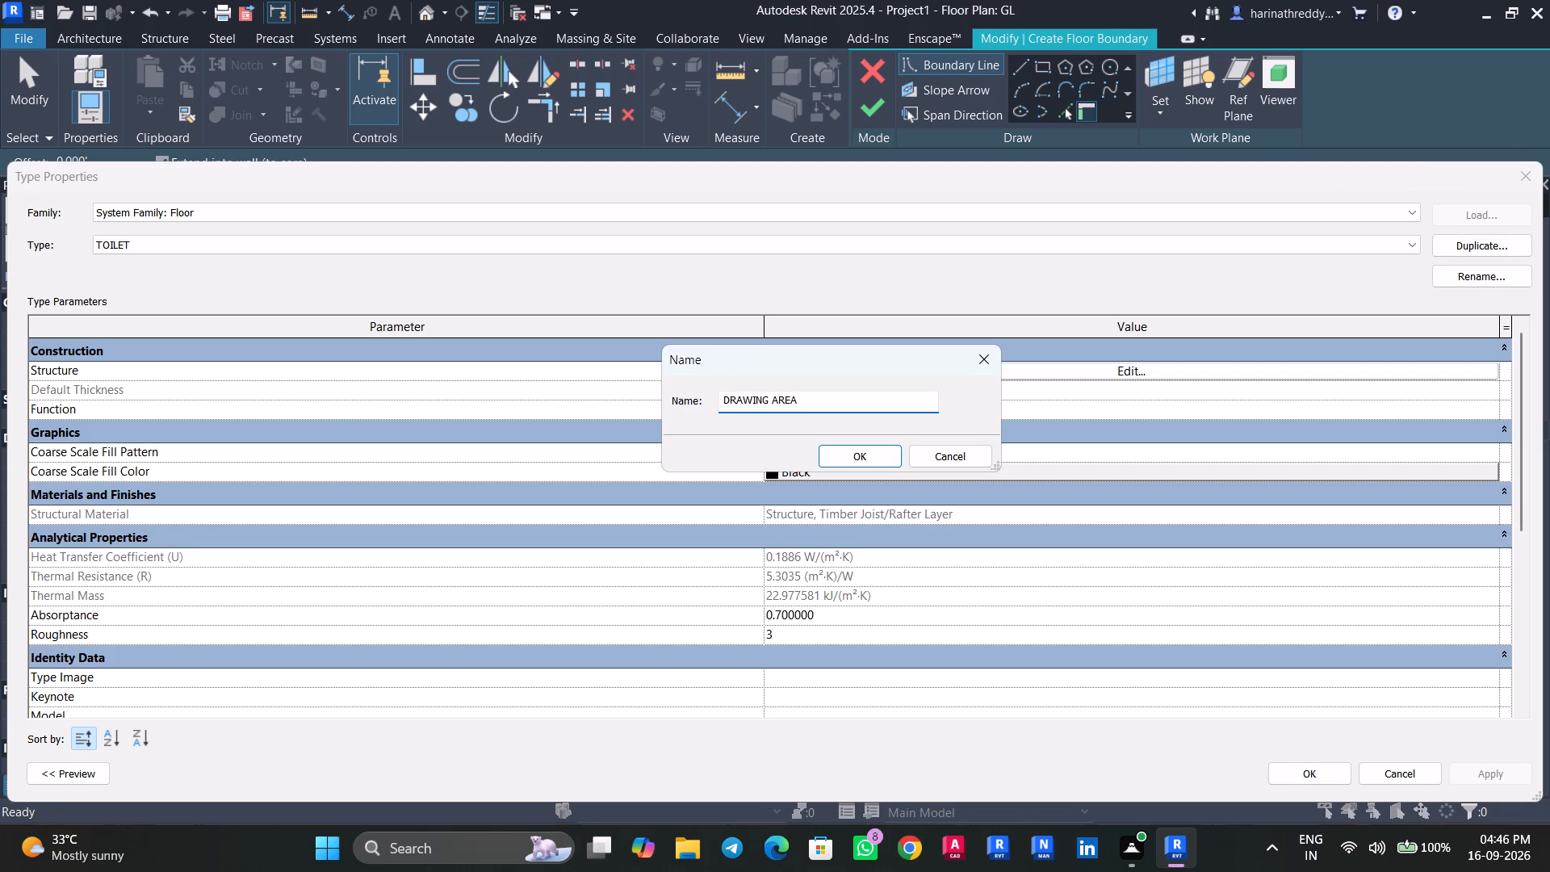
pyautogui.click(838, 447)
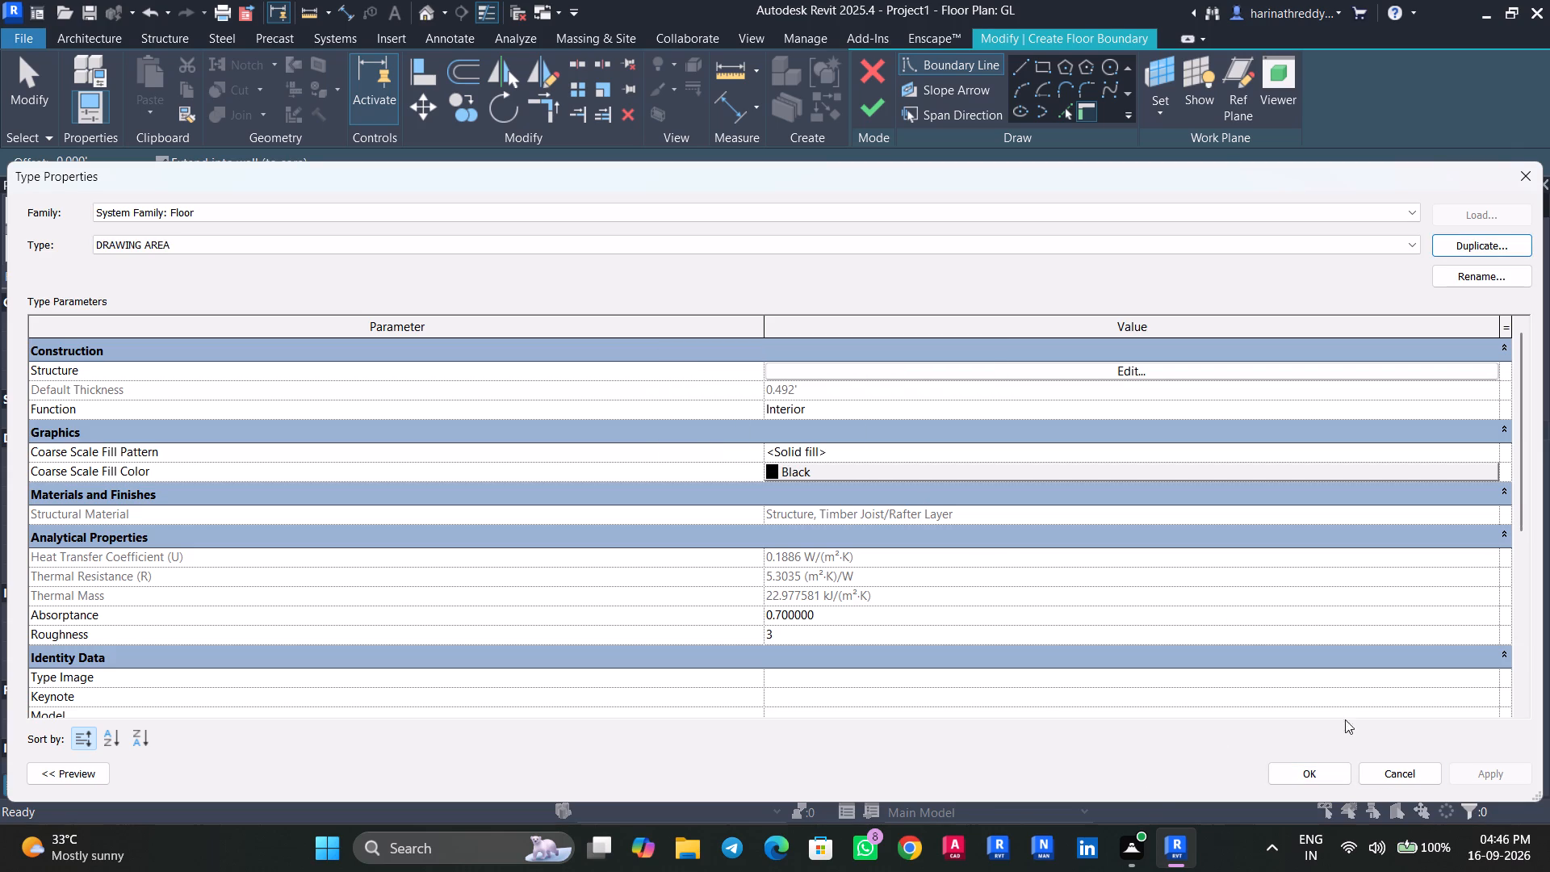
pyautogui.click(1286, 765)
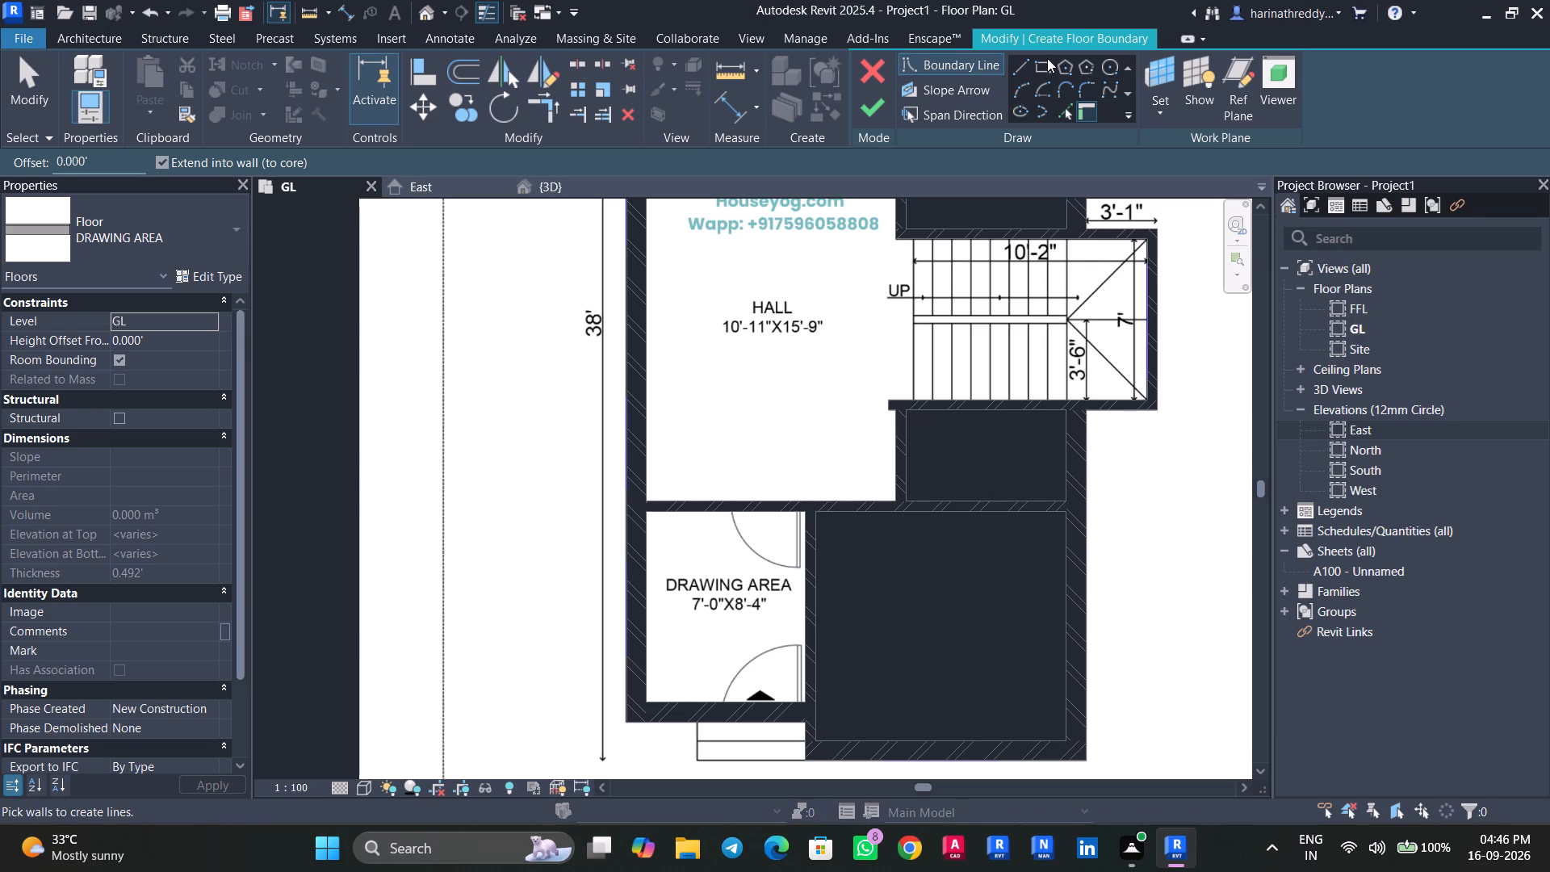
# Create the DRAWING AREA floor from a rectangle along the inner wall faces of the drawing area.
pyautogui.click(1047, 58)
pyautogui.click(648, 510)
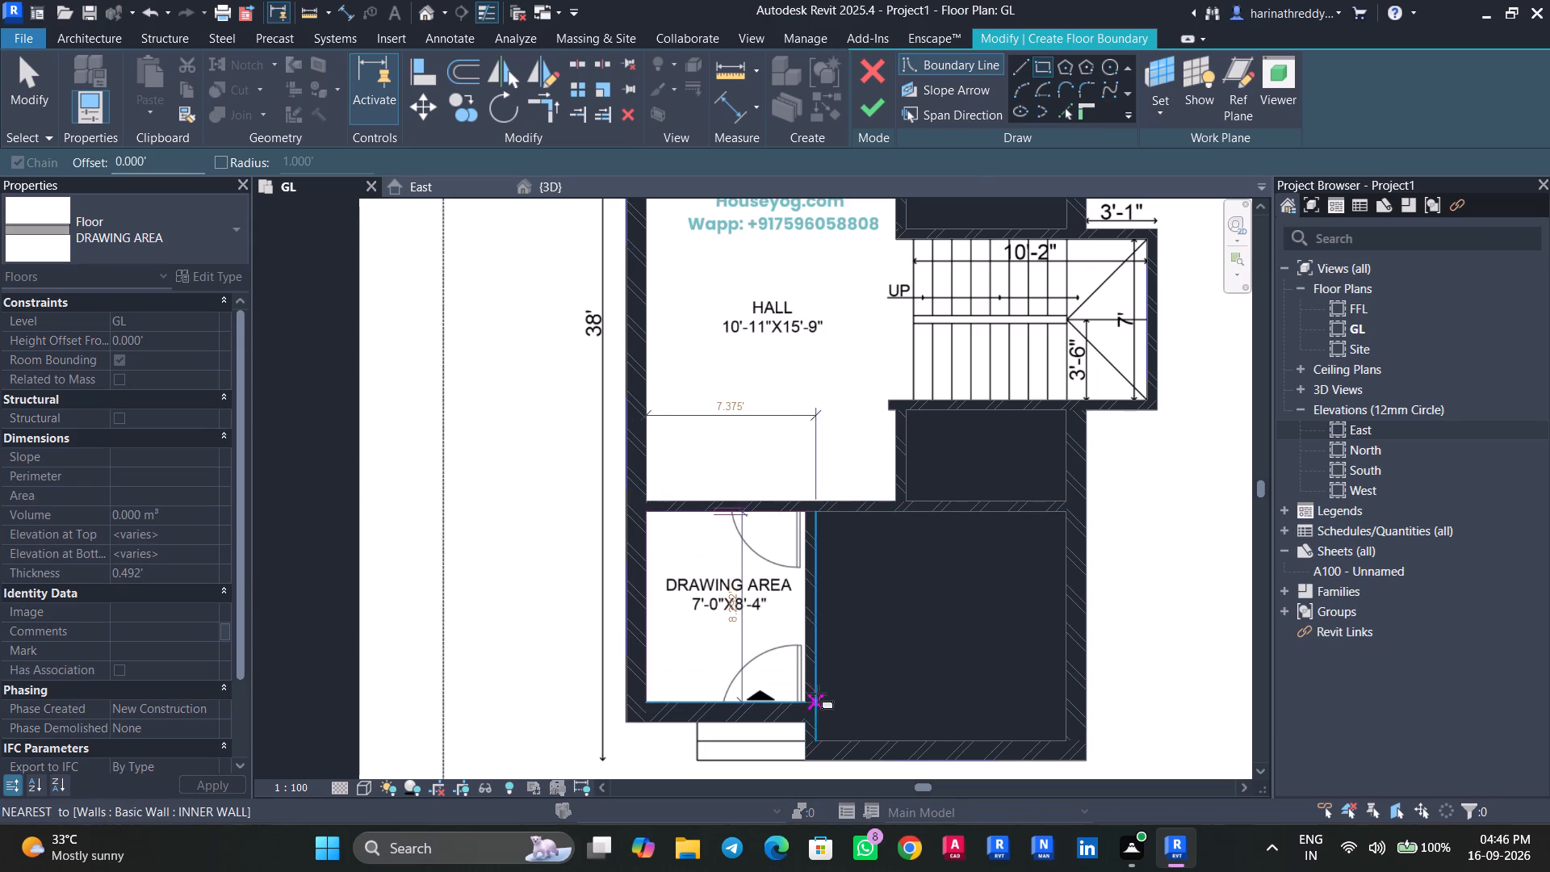
pyautogui.click(806, 699)
pyautogui.scroll(3, 759, 626)
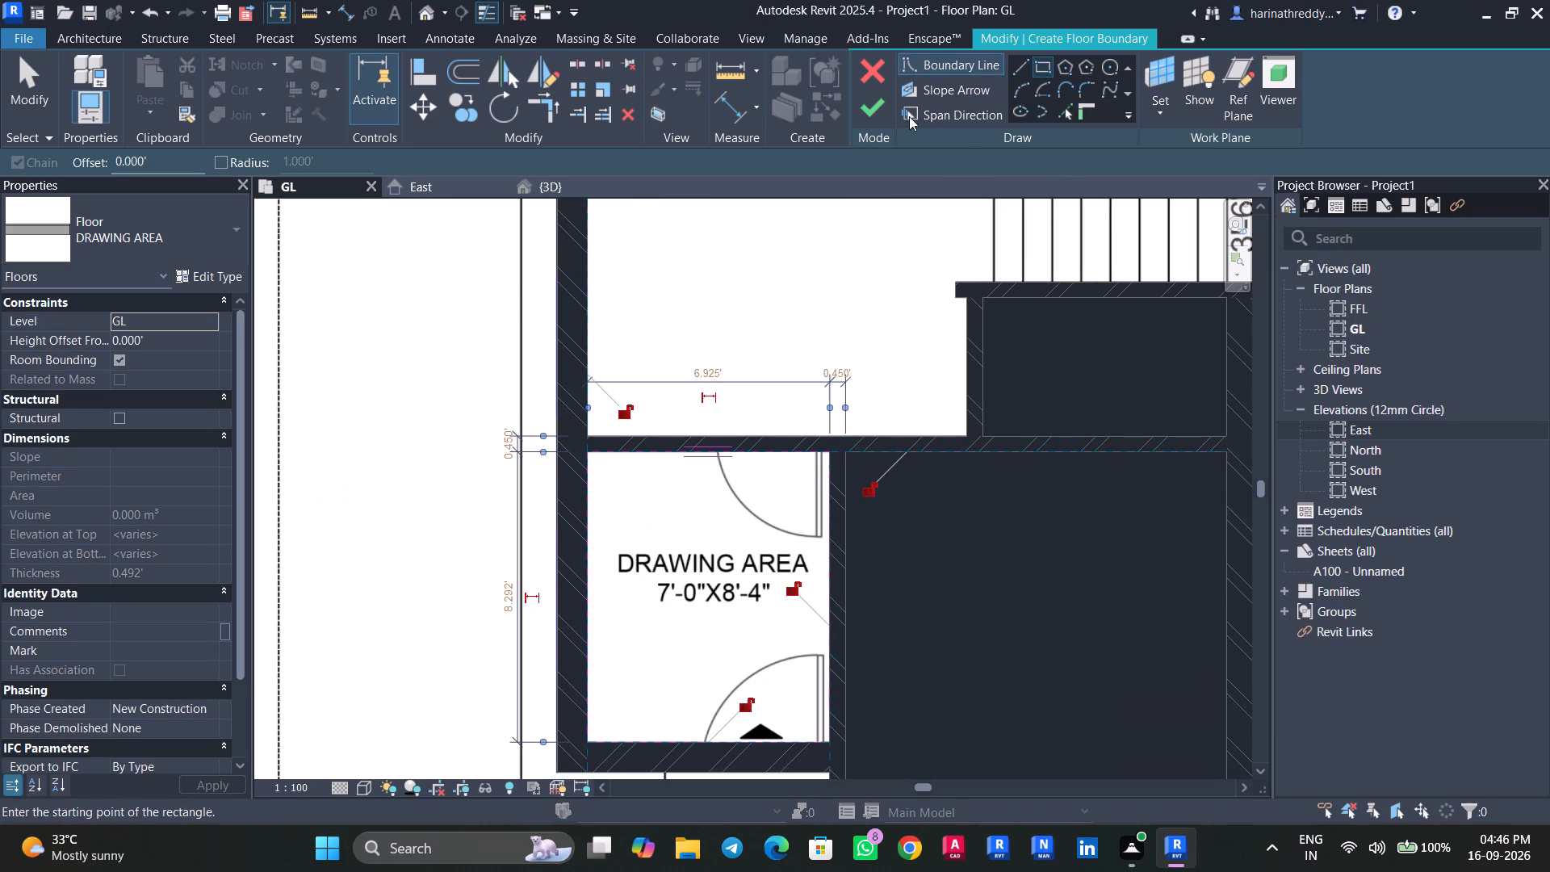
pyautogui.click(857, 112)
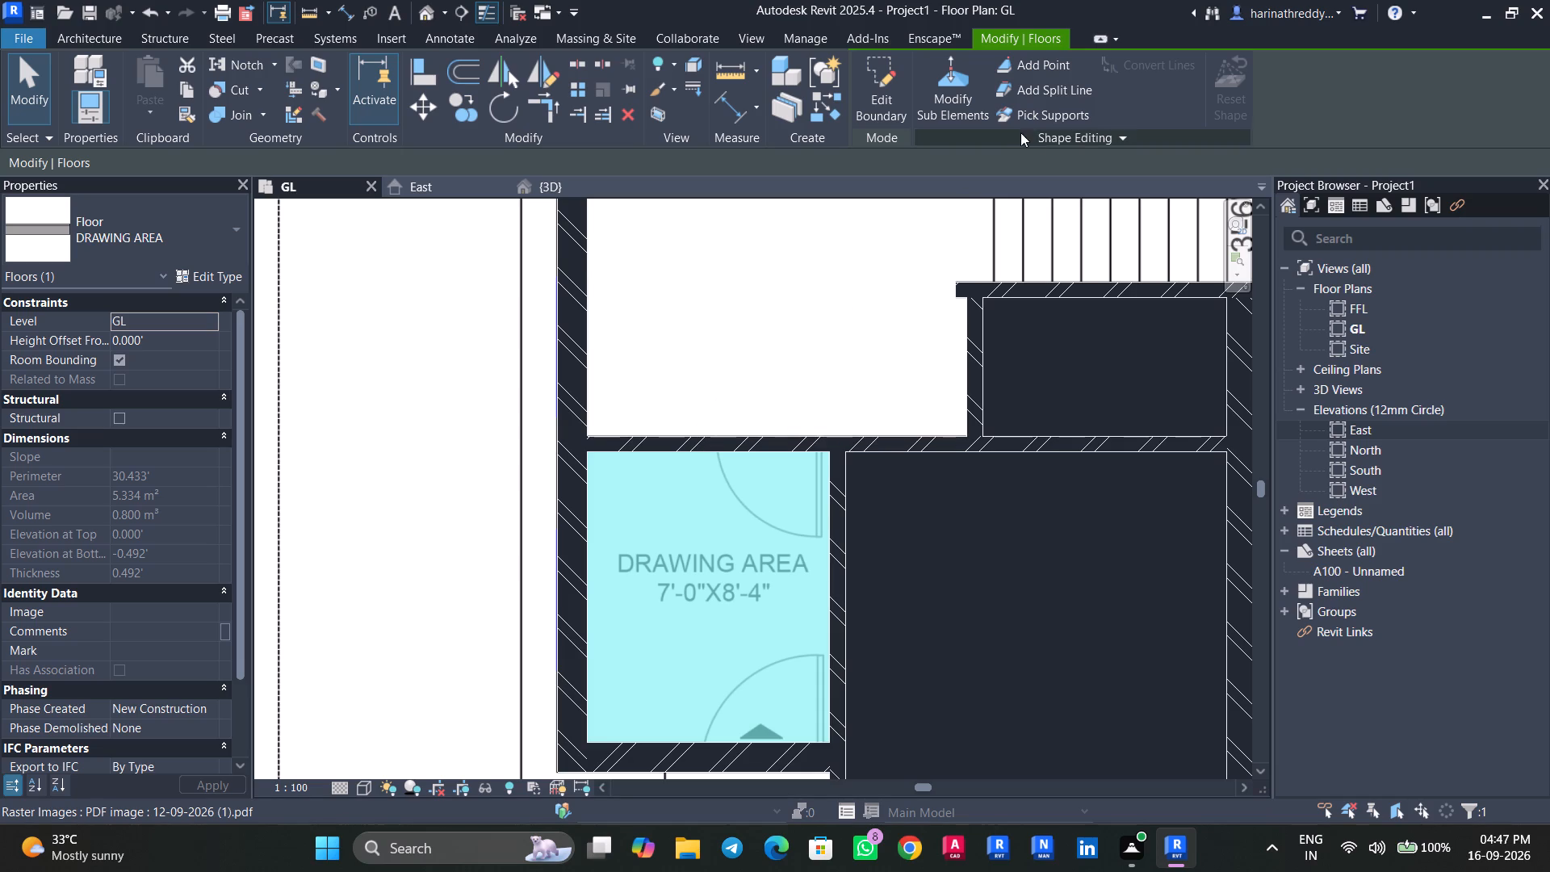
pyautogui.moveTo(945, 208); pyautogui.dragTo(911, 427, button='middle')
pyautogui.press('Escape')
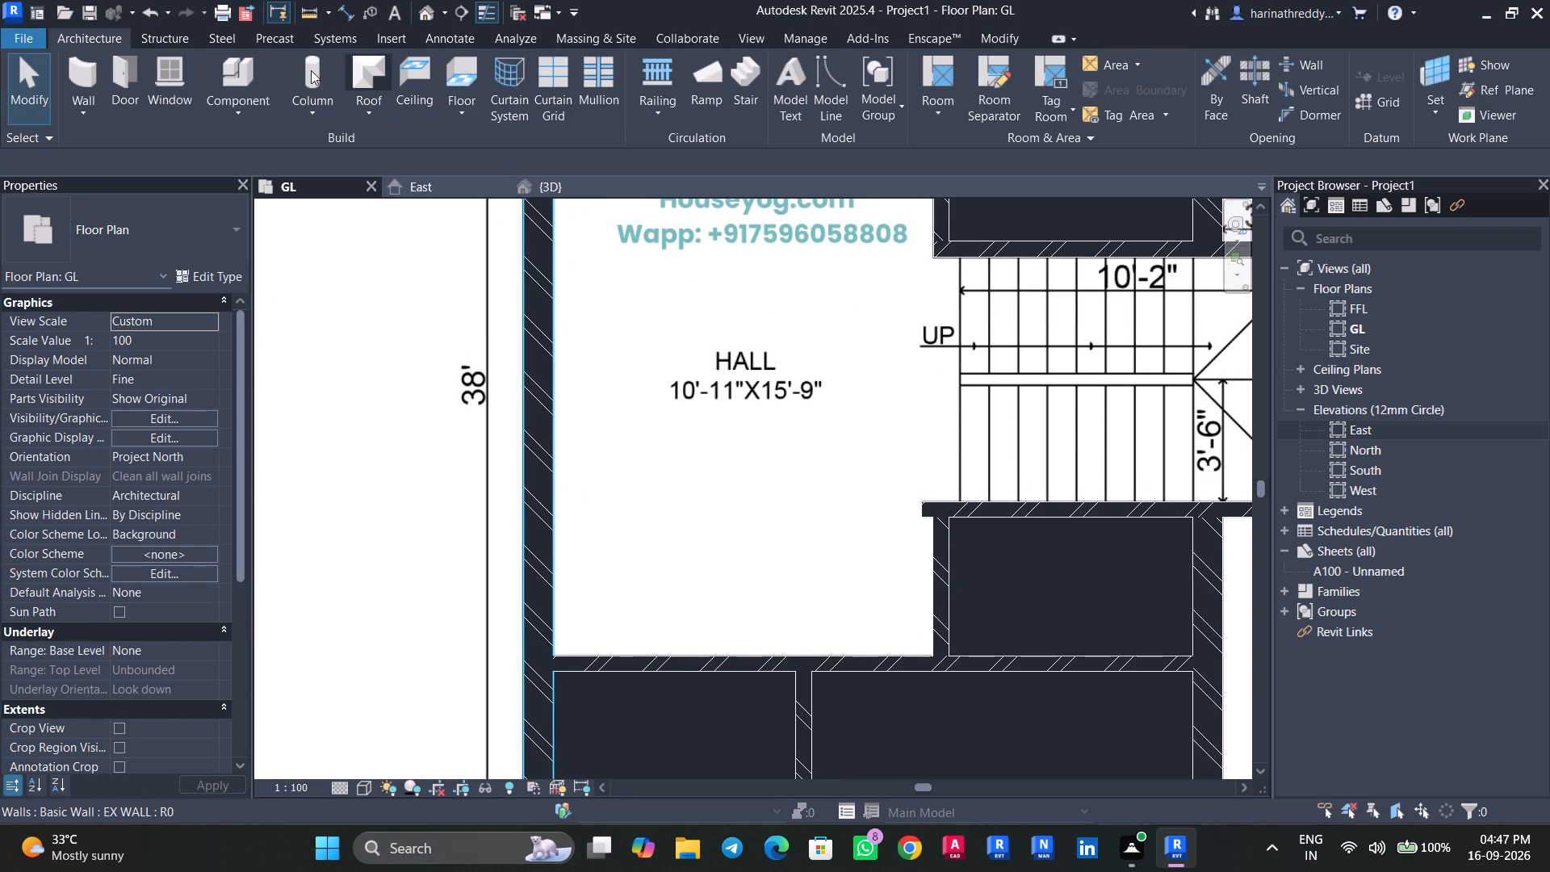
# Start another architectural floor and duplicate the DRAWING AREA type as HALL FLOOR.
pyautogui.click(440, 111)
pyautogui.click(463, 157)
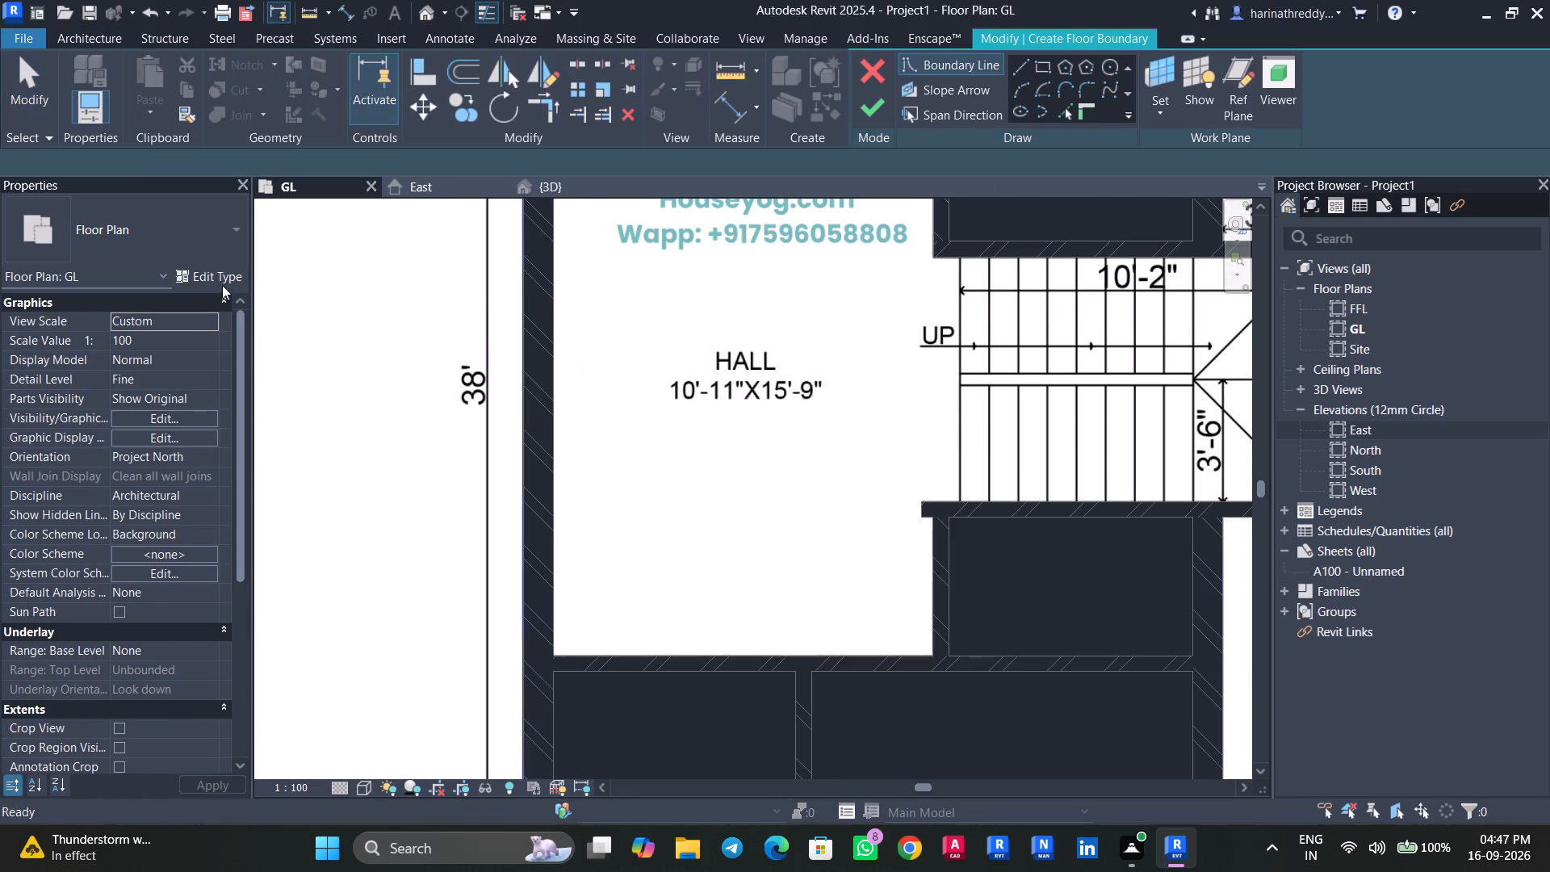
pyautogui.click(216, 275)
pyautogui.click(1500, 243)
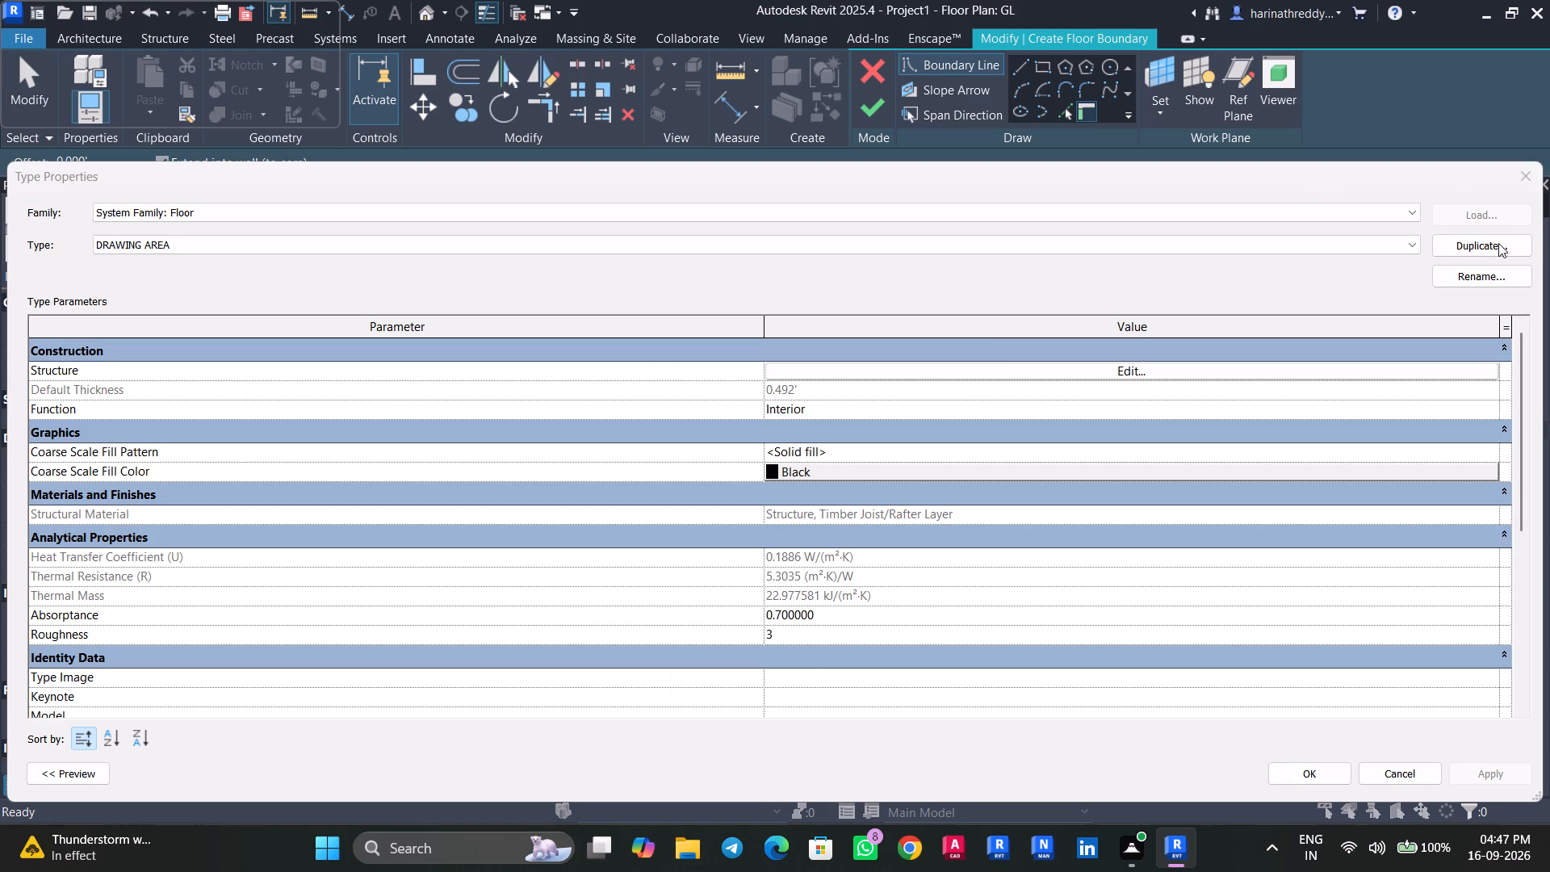
pyautogui.write('HALL FLOOR')
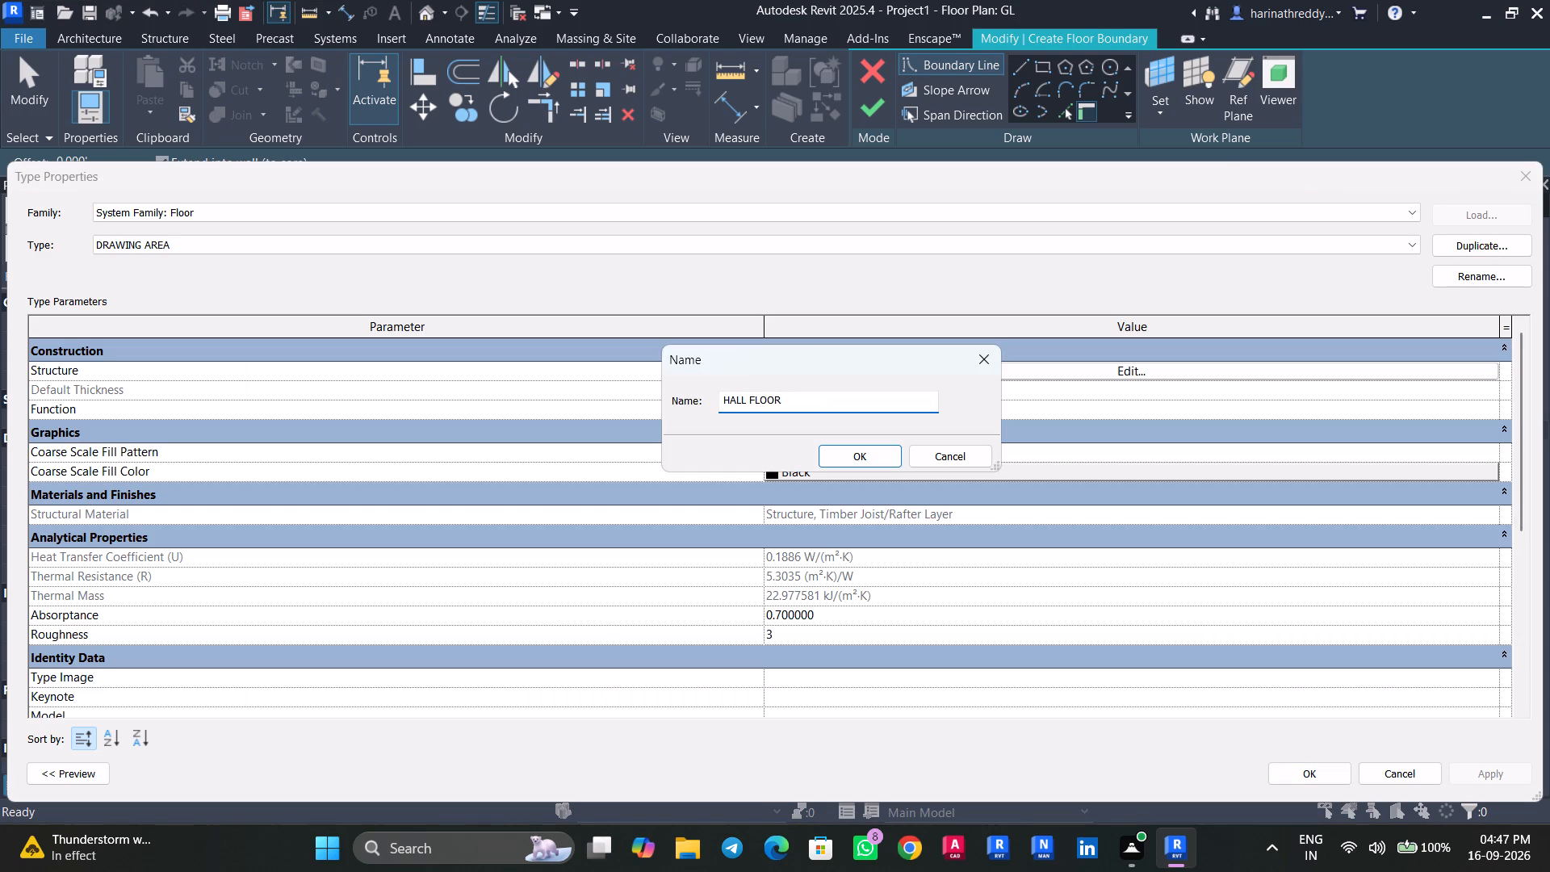
pyautogui.press('Return')
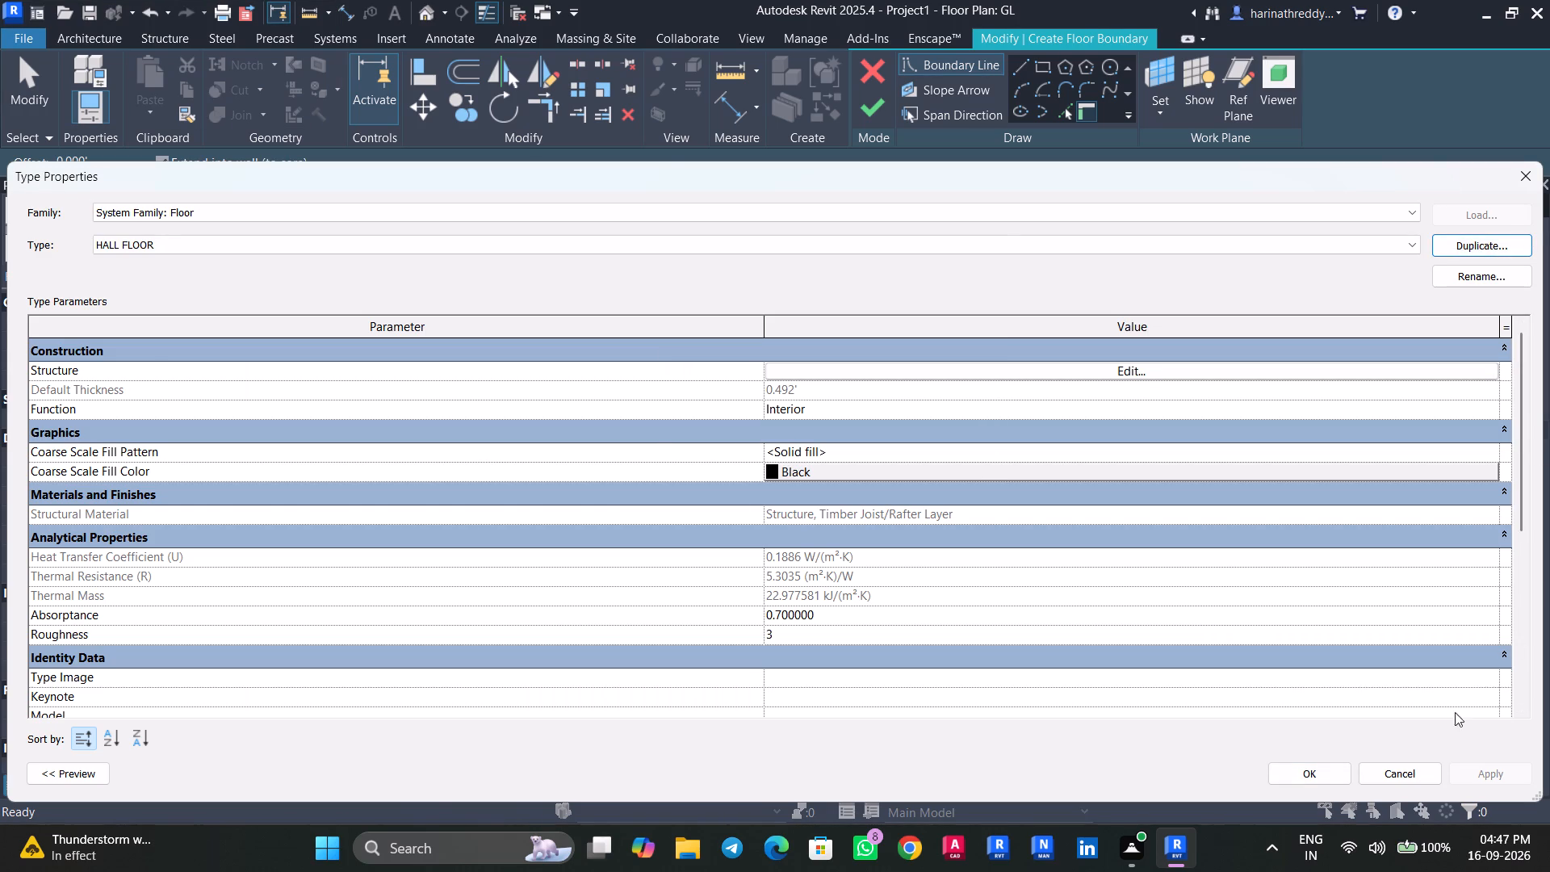
pyautogui.click(1337, 764)
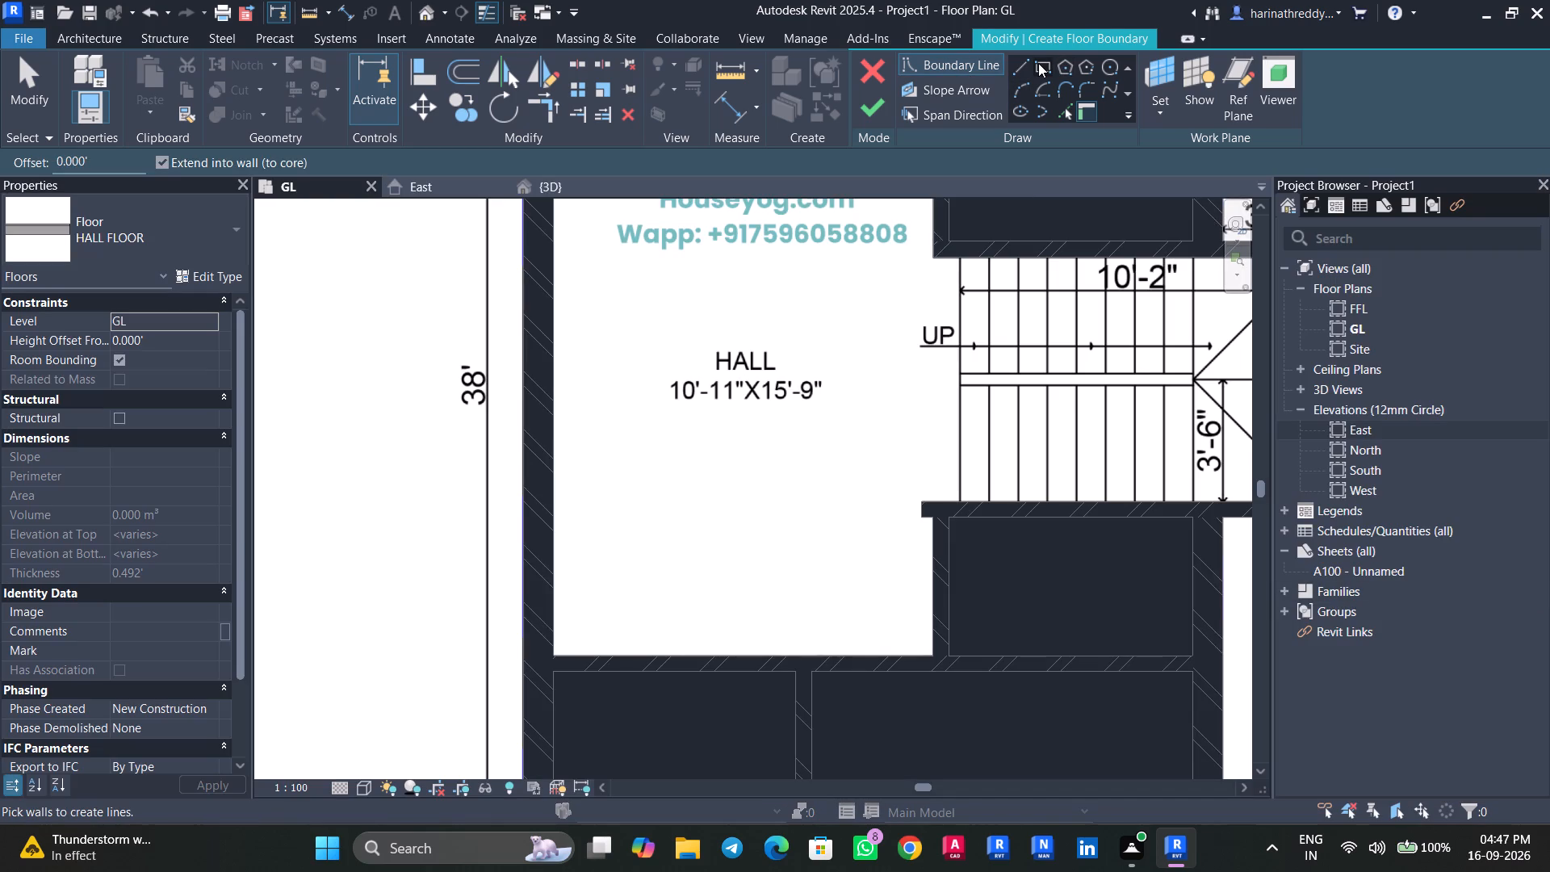
# Draw HALL FLOOR boundary lines along the hall's upper wall and down the upper toilet's wall to the staircase corner.
pyautogui.moveTo(1038, 63); pyautogui.dragTo(1003, 176, button='middle')
pyautogui.click(1016, 67)
pyautogui.moveTo(833, 354); pyautogui.dragTo(838, 570, button='middle')
pyautogui.scroll(6, 565, 324)
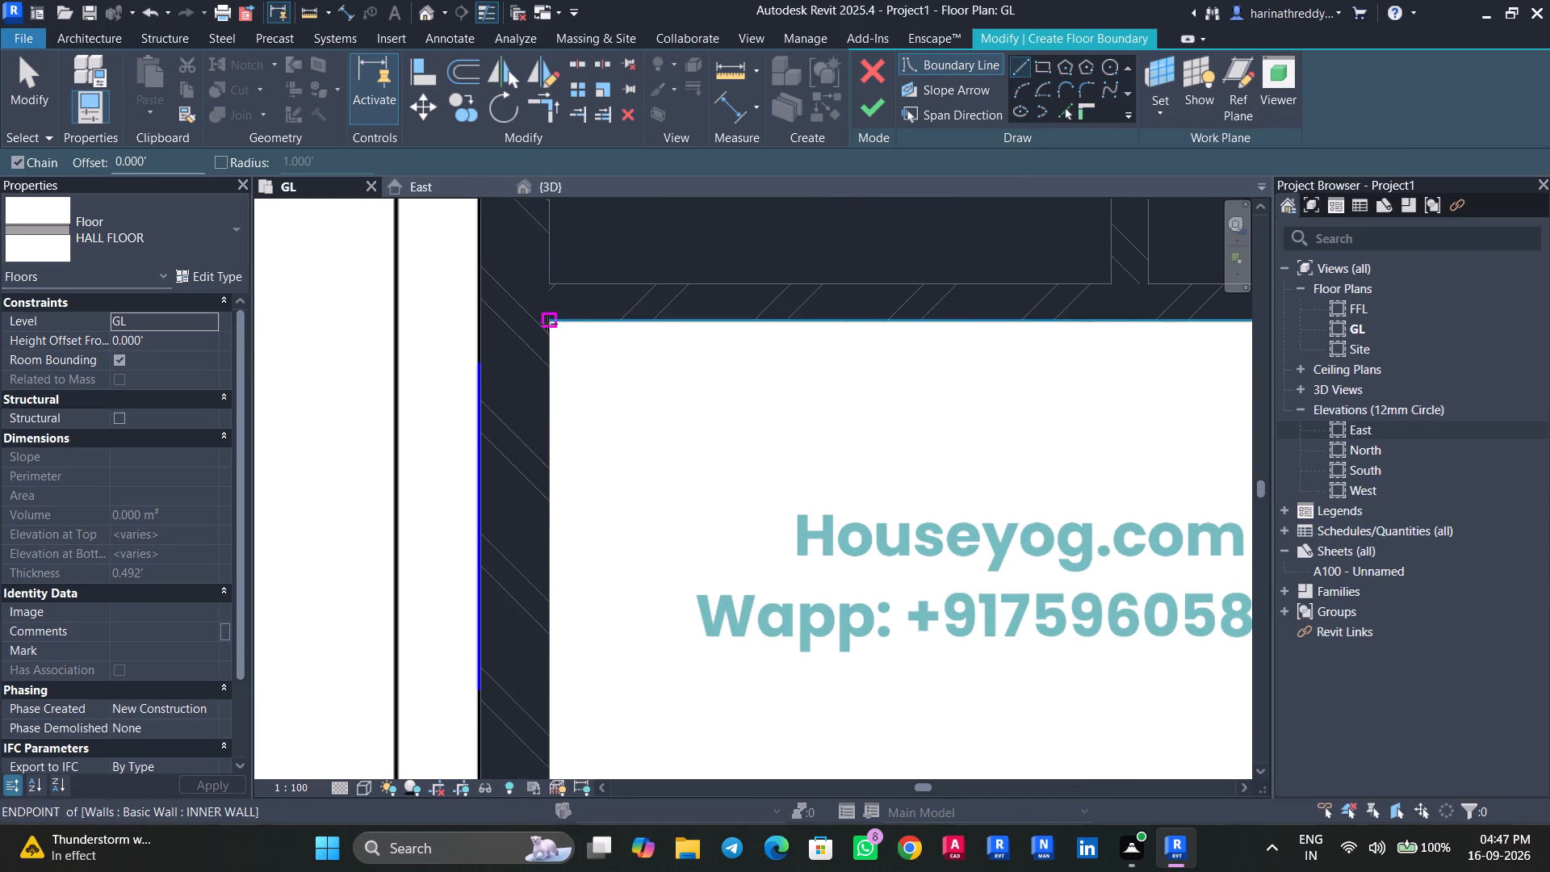
pyautogui.click(548, 324)
pyautogui.moveTo(890, 337); pyautogui.dragTo(206, 291, button='middle')
pyautogui.click(744, 275)
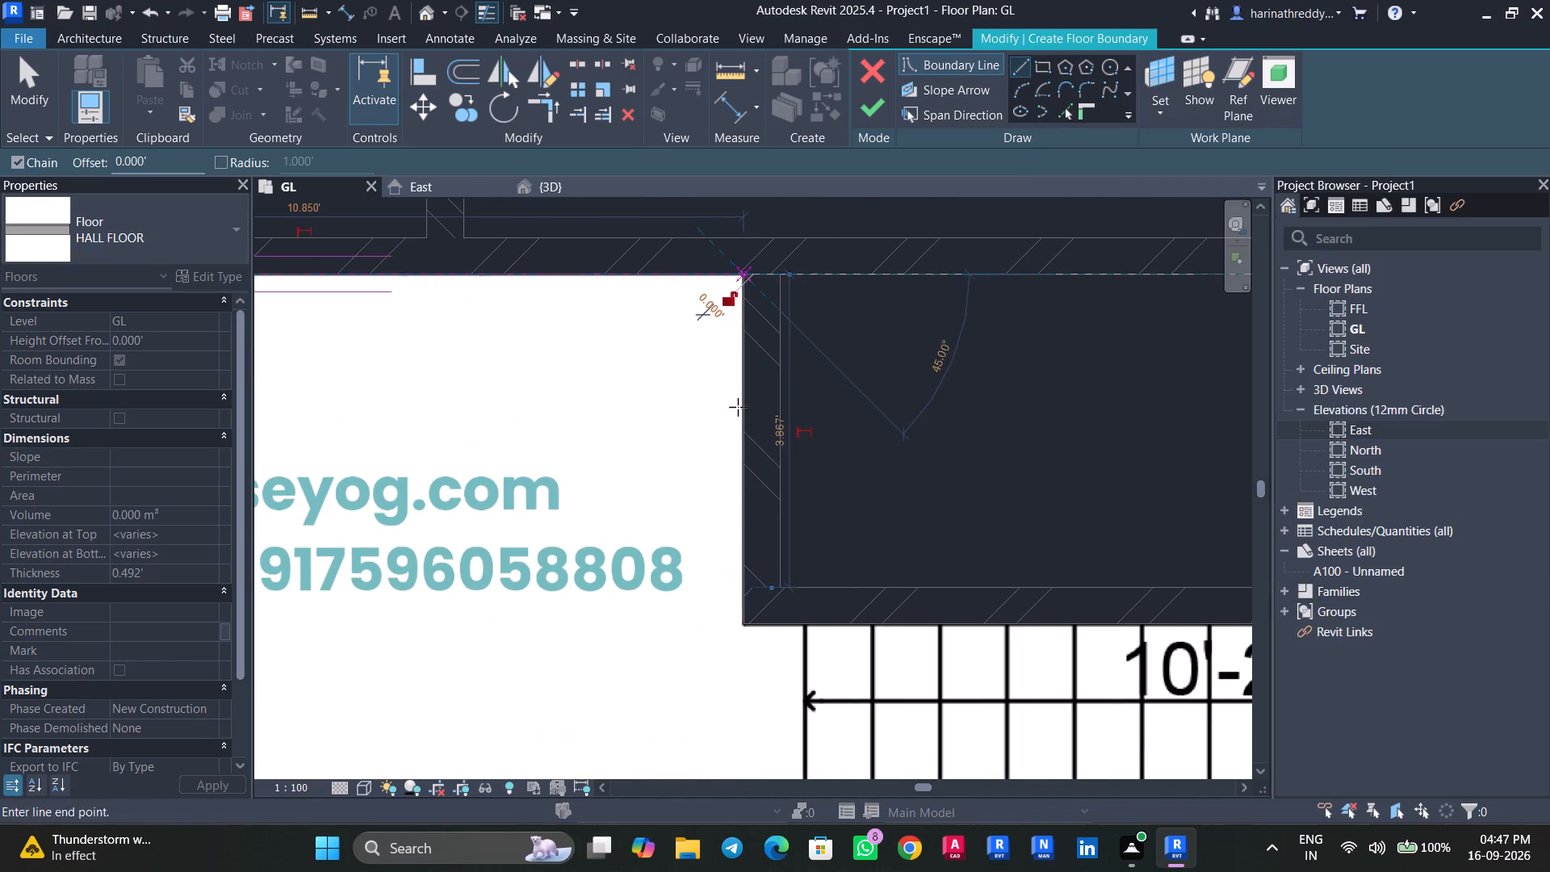
pyautogui.moveTo(731, 564); pyautogui.dragTo(705, 285, button='middle')
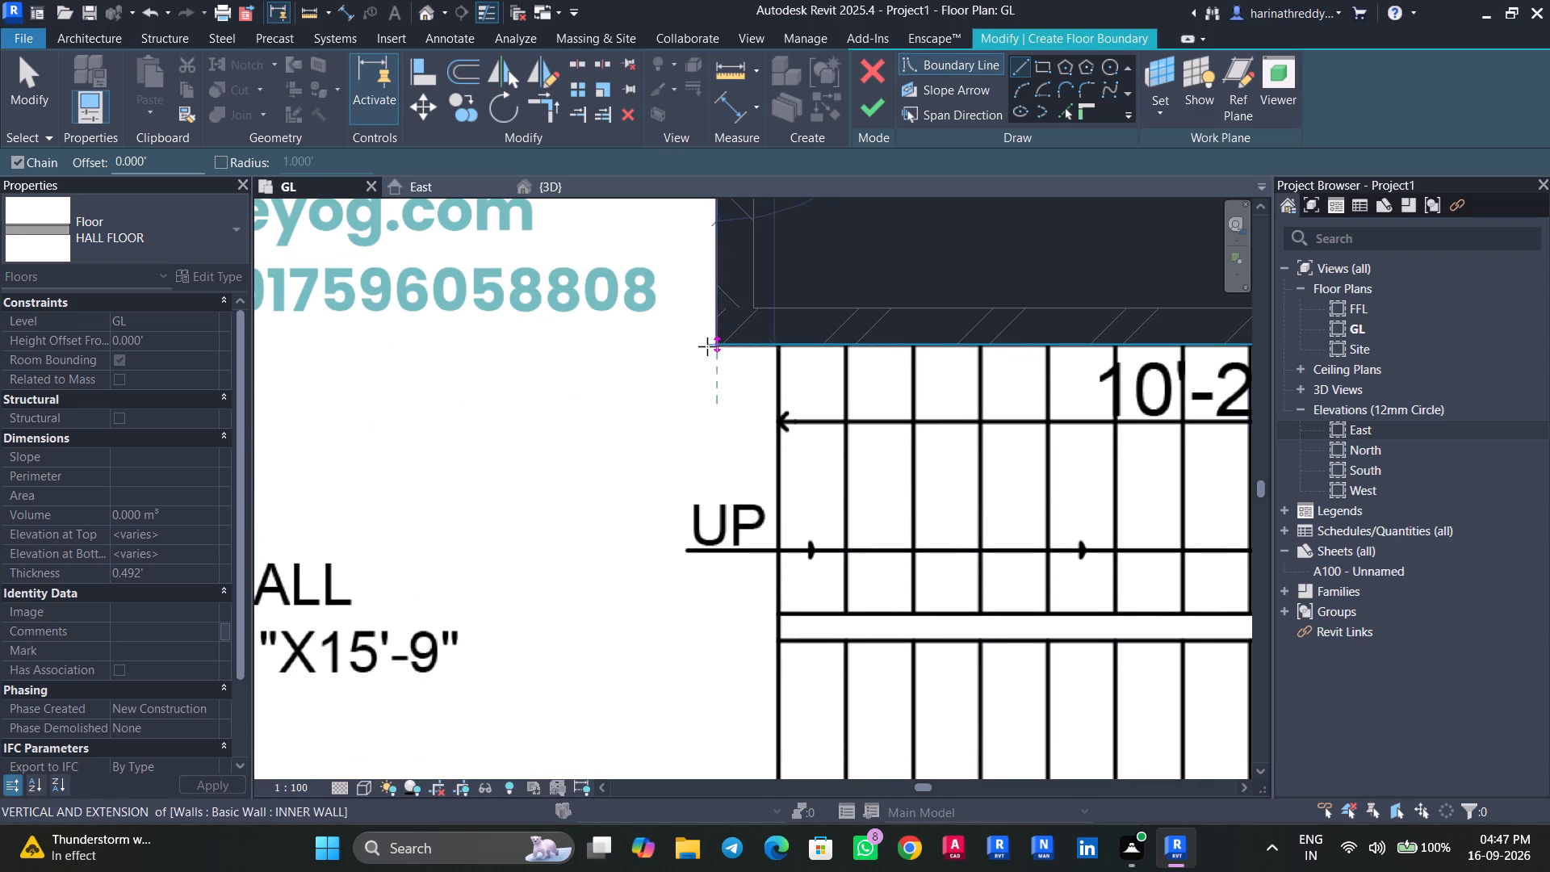
pyautogui.click(723, 346)
# Continue the HALL FLOOR boundary around the staircase bay's inner wall faces and back to the lower toilet's hall-side wall.
pyautogui.moveTo(940, 363); pyautogui.dragTo(563, 359, button='middle')
pyautogui.moveTo(1041, 353); pyautogui.dragTo(646, 317, button='middle')
pyautogui.scroll(1, 646, 317)
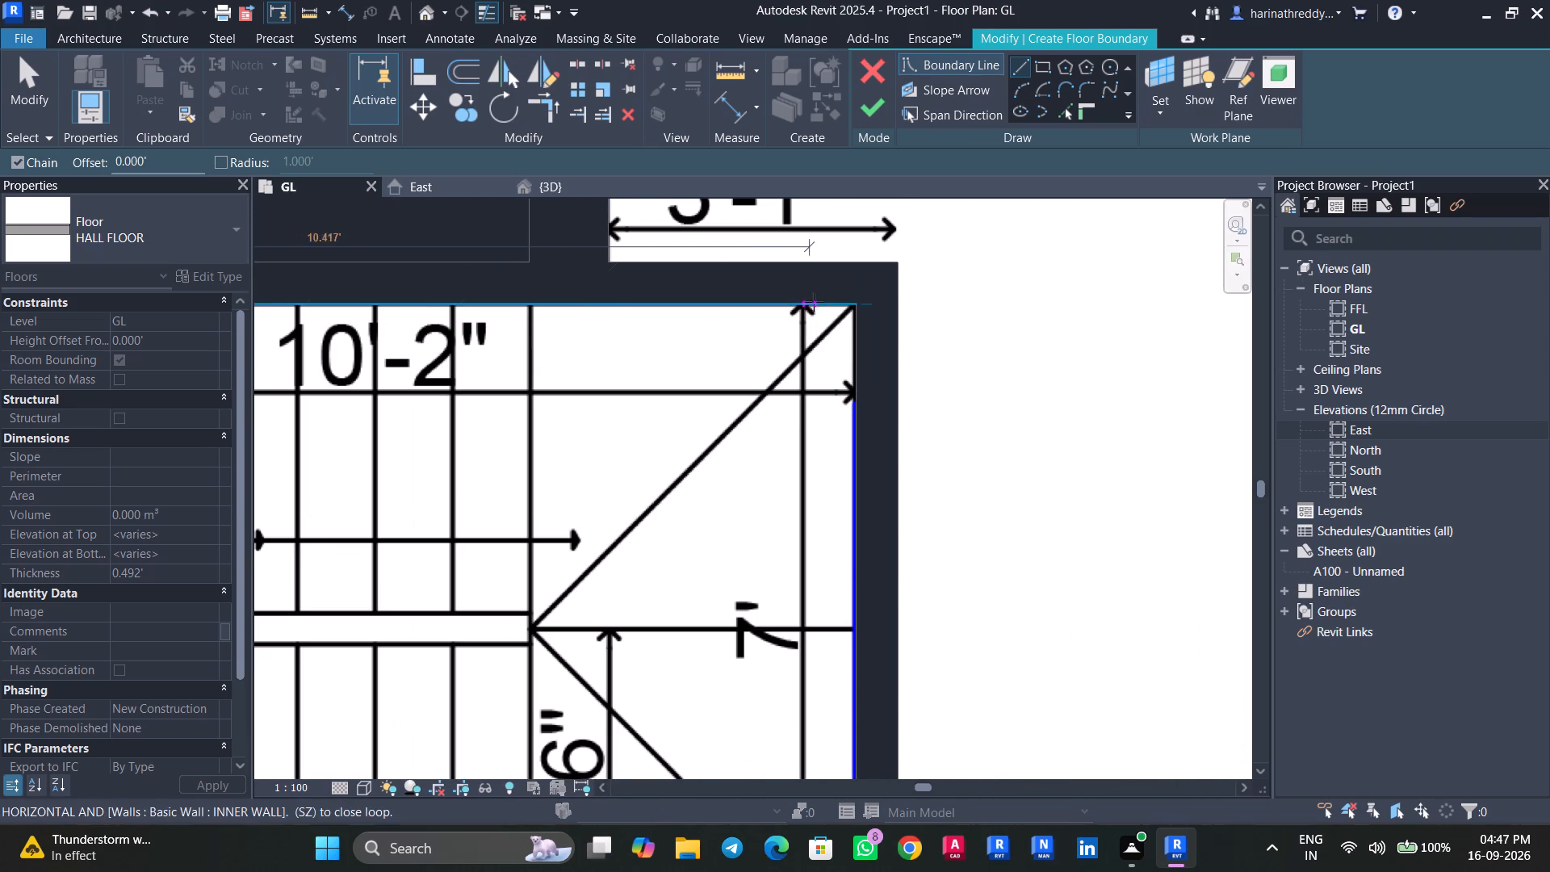
pyautogui.click(853, 308)
pyautogui.moveTo(849, 509); pyautogui.dragTo(905, 205, button='middle')
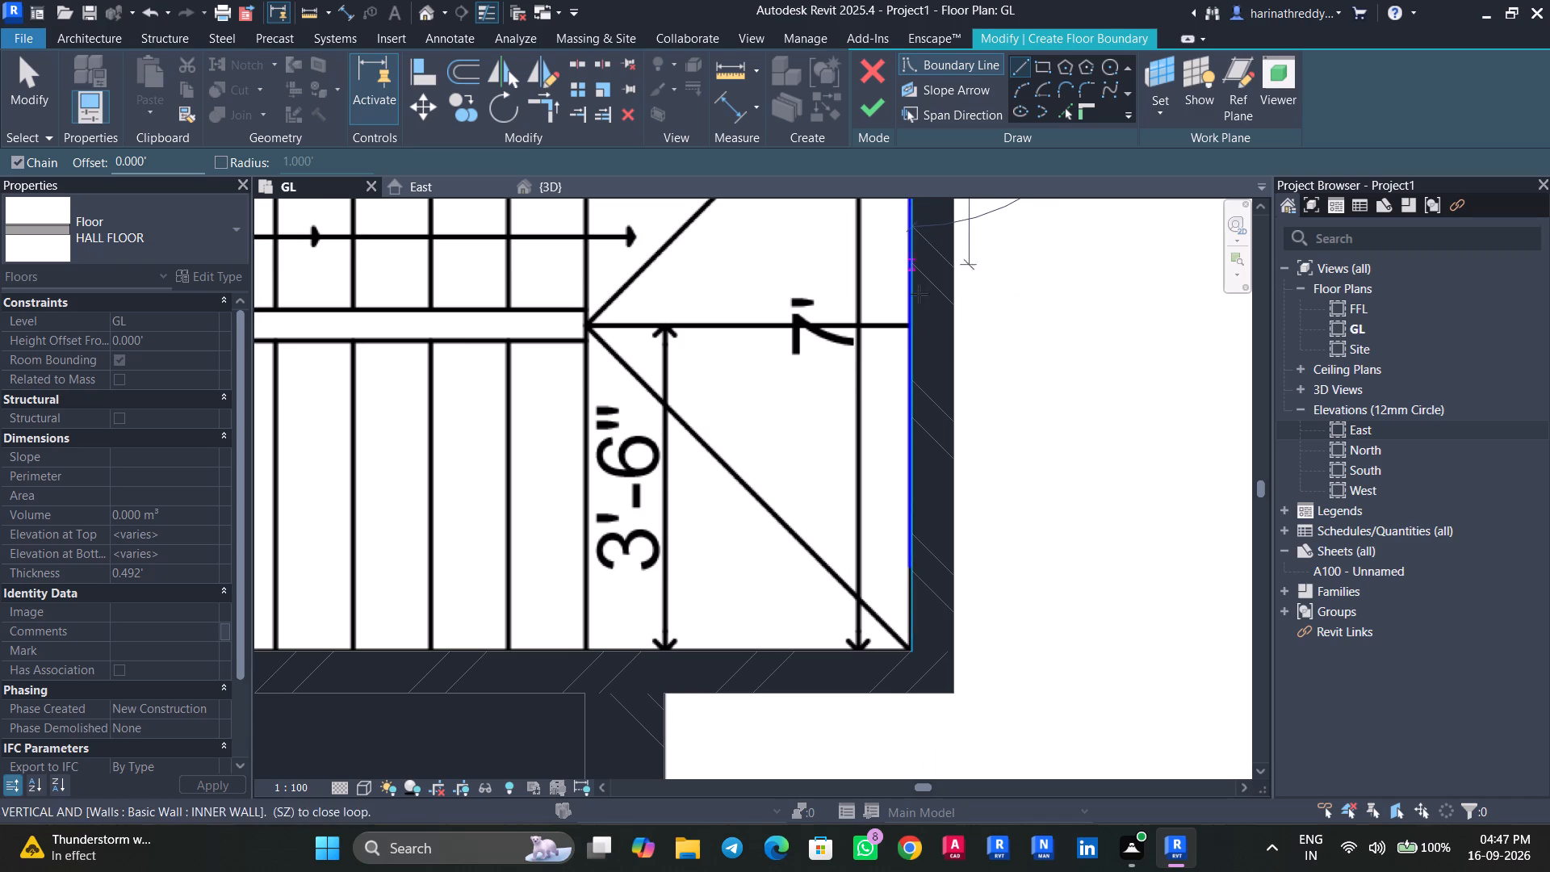
pyautogui.click(907, 652)
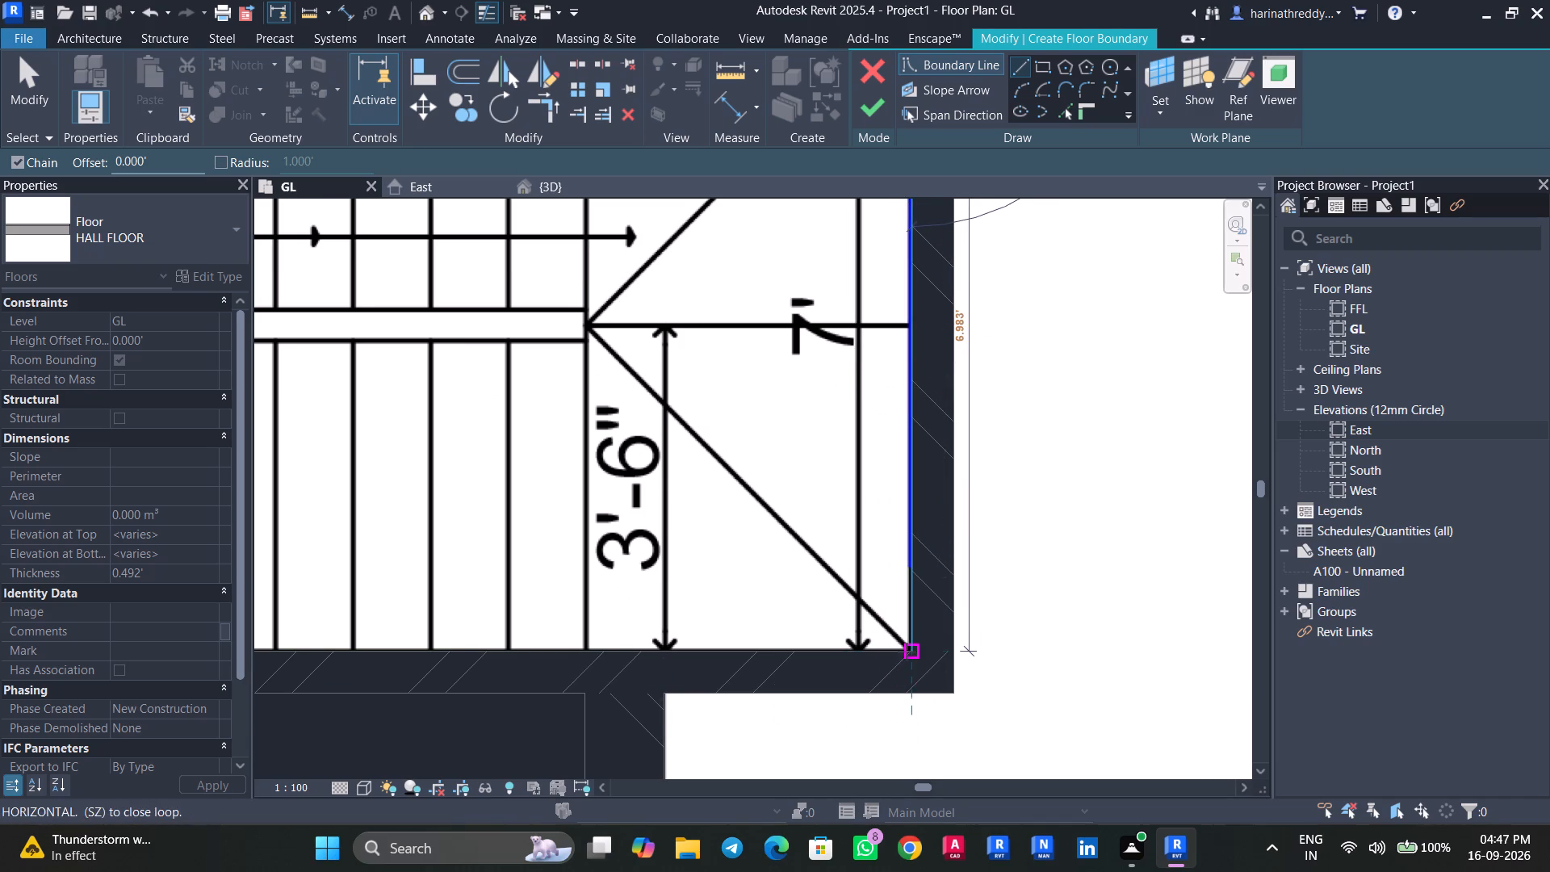
pyautogui.moveTo(711, 622); pyautogui.dragTo(1285, 589, button='middle')
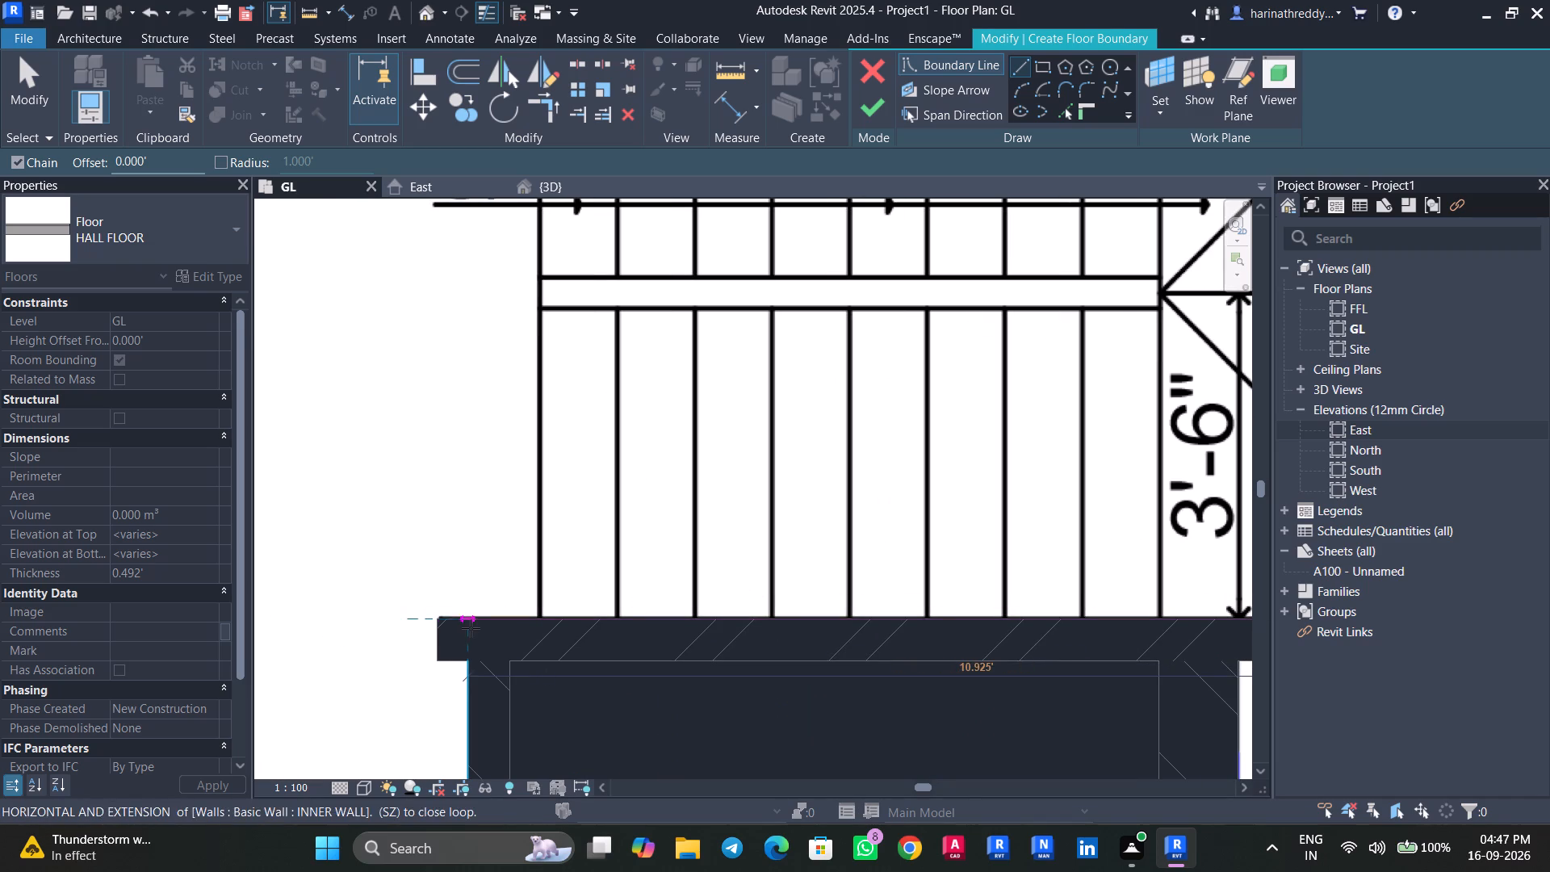
pyautogui.click(471, 622)
# Close the HALL FLOOR boundary along the lower toilet wall, the hall's lower wall and the exterior wall, and finish the floor.
pyautogui.moveTo(472, 736); pyautogui.dragTo(613, 288, button='middle')
pyautogui.click(609, 583)
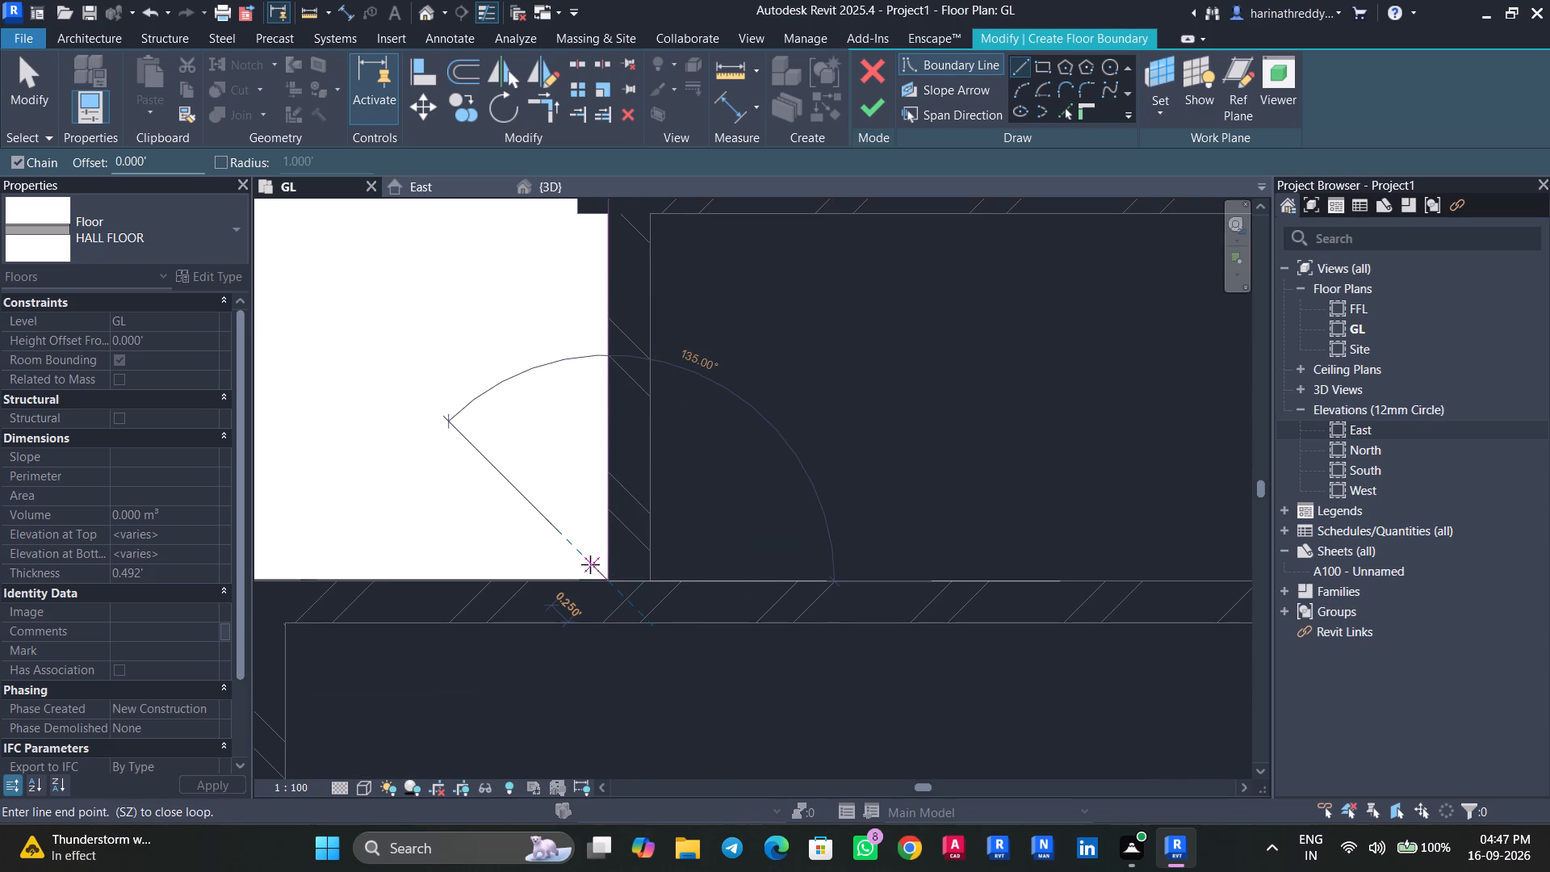
pyautogui.moveTo(461, 556); pyautogui.dragTo(940, 572, button='middle')
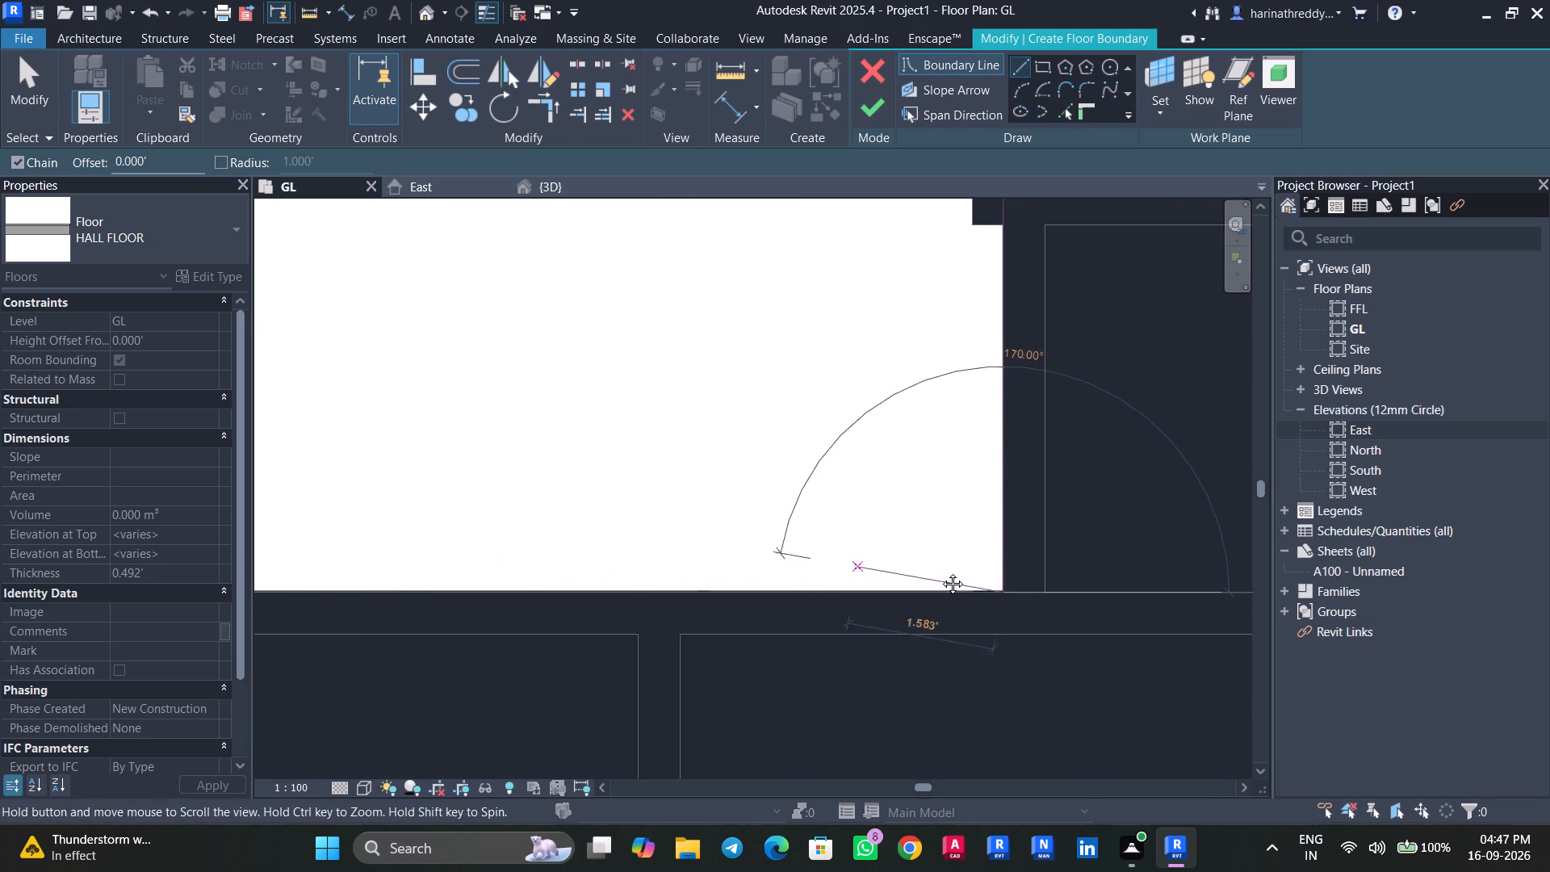
pyautogui.moveTo(940, 572); pyautogui.dragTo(970, 572, button='middle')
pyautogui.moveTo(526, 581); pyautogui.dragTo(878, 587, button='middle')
pyautogui.click(459, 600)
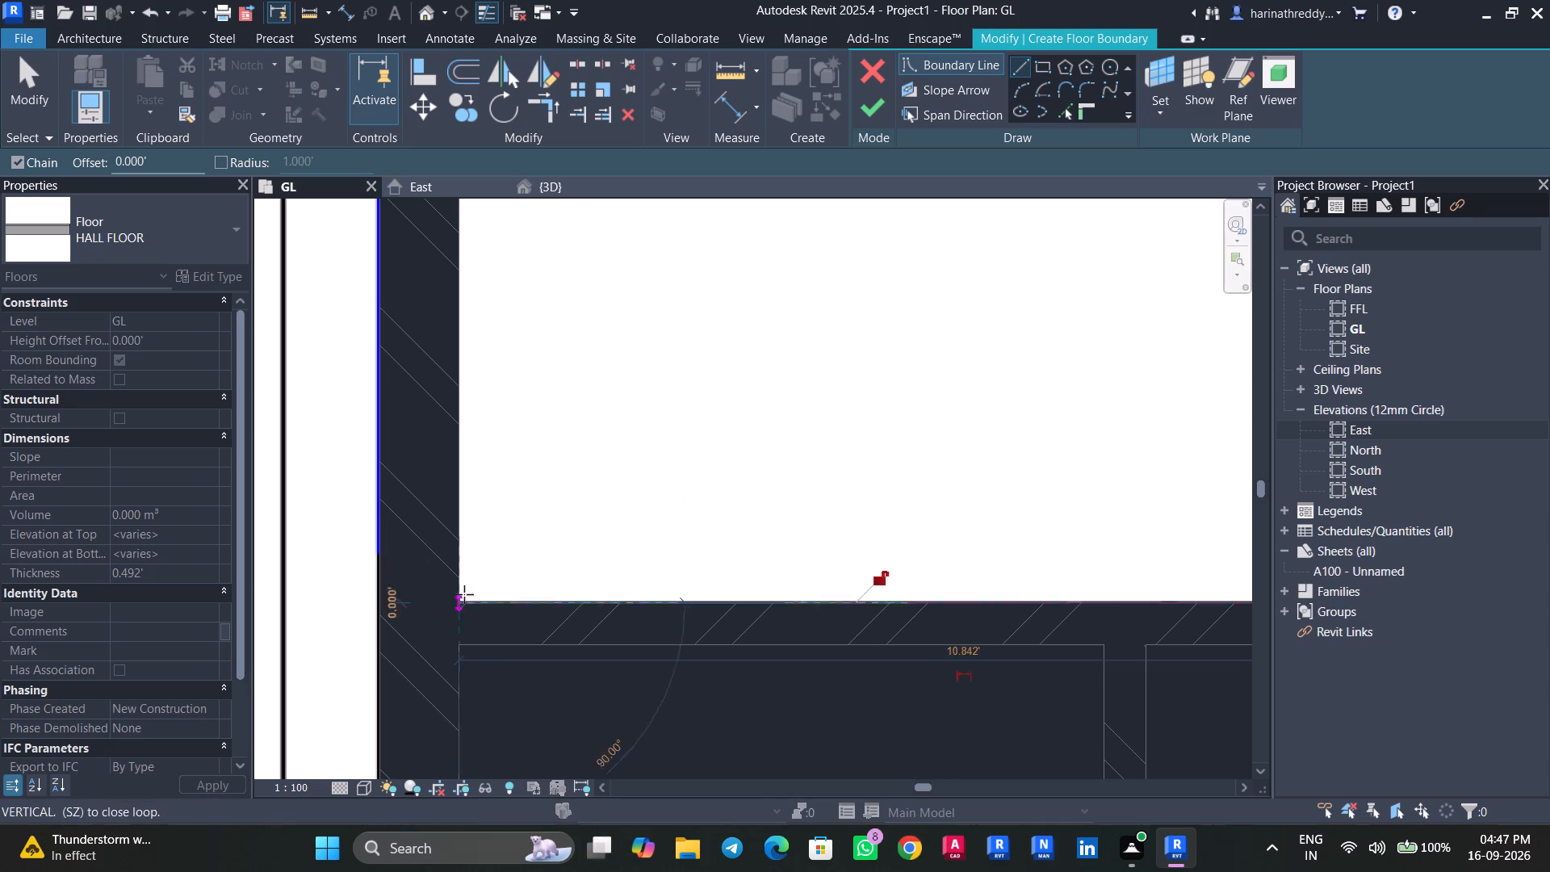
pyautogui.scroll(-7, 491, 417)
pyautogui.moveTo(495, 369); pyautogui.dragTo(528, 663, button='middle')
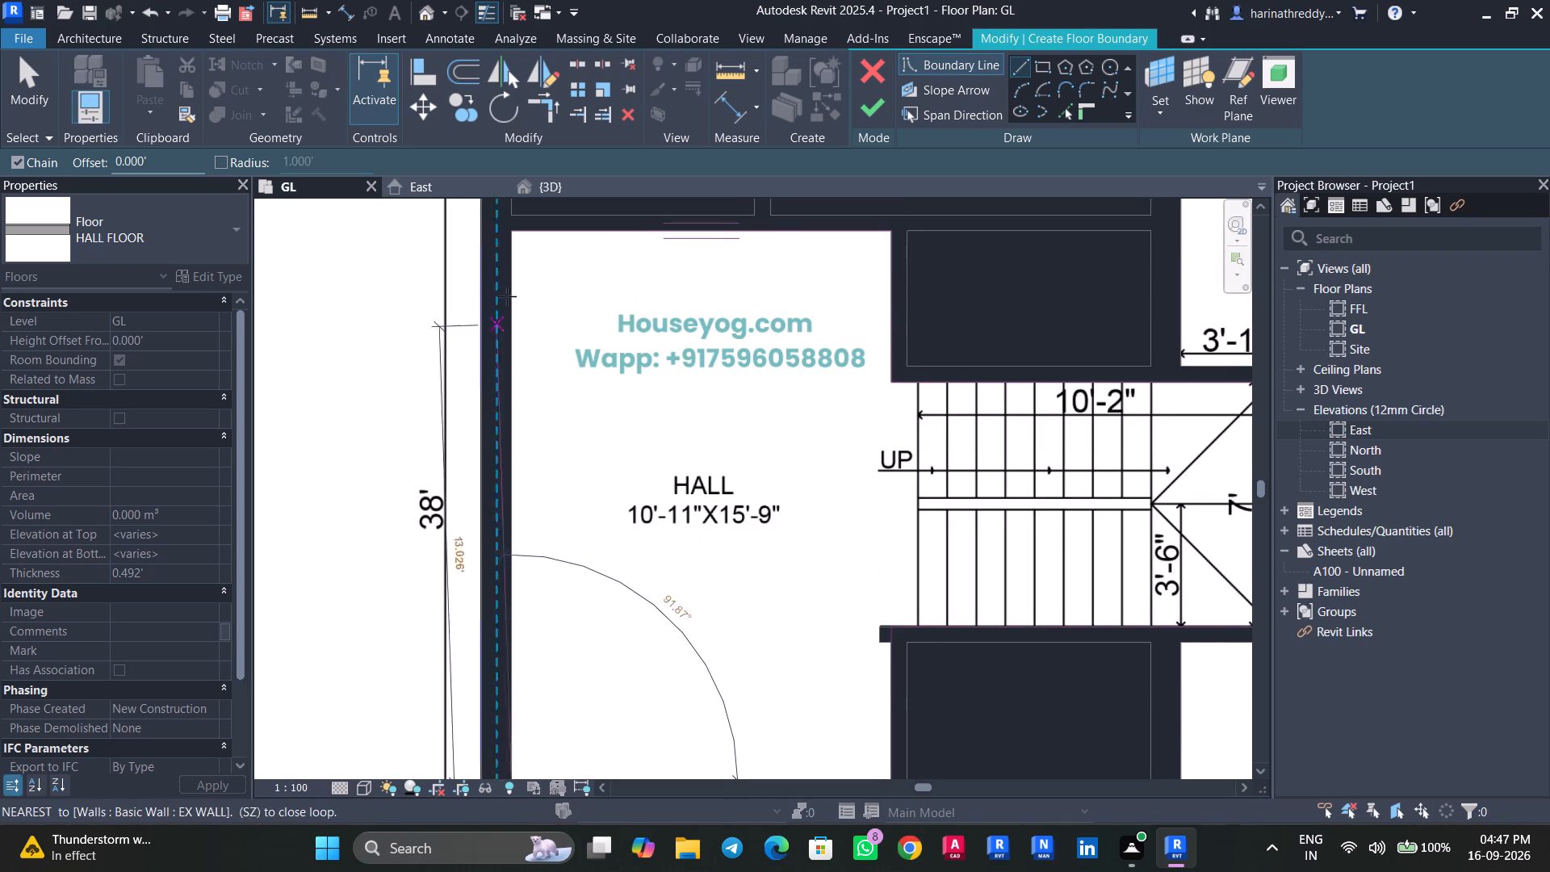
pyautogui.click(507, 231)
pyautogui.scroll(5, 551, 262)
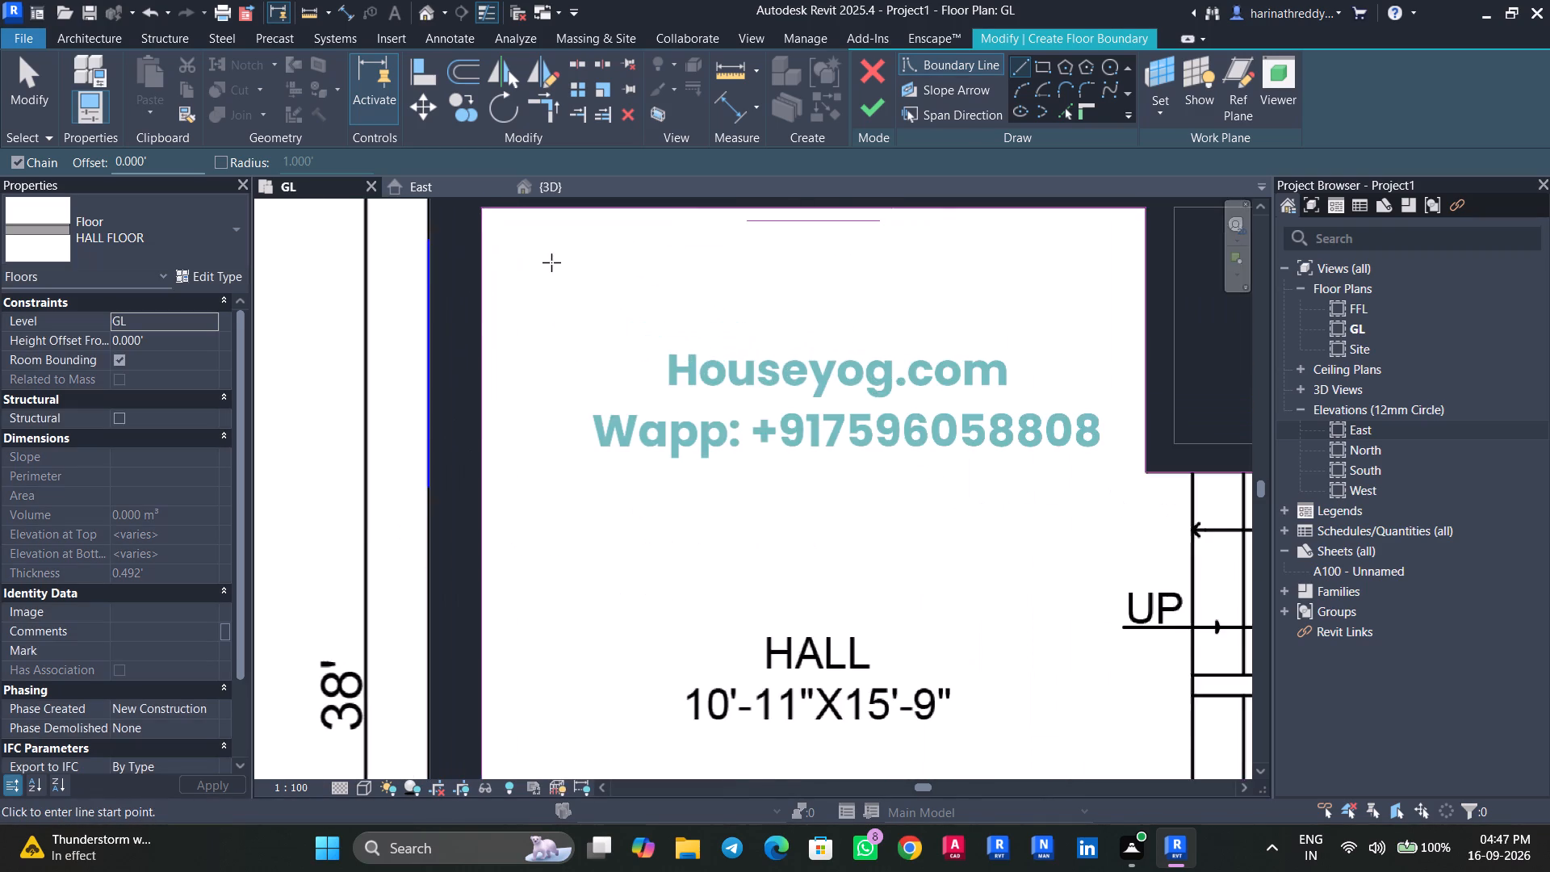
pyautogui.click(864, 117)
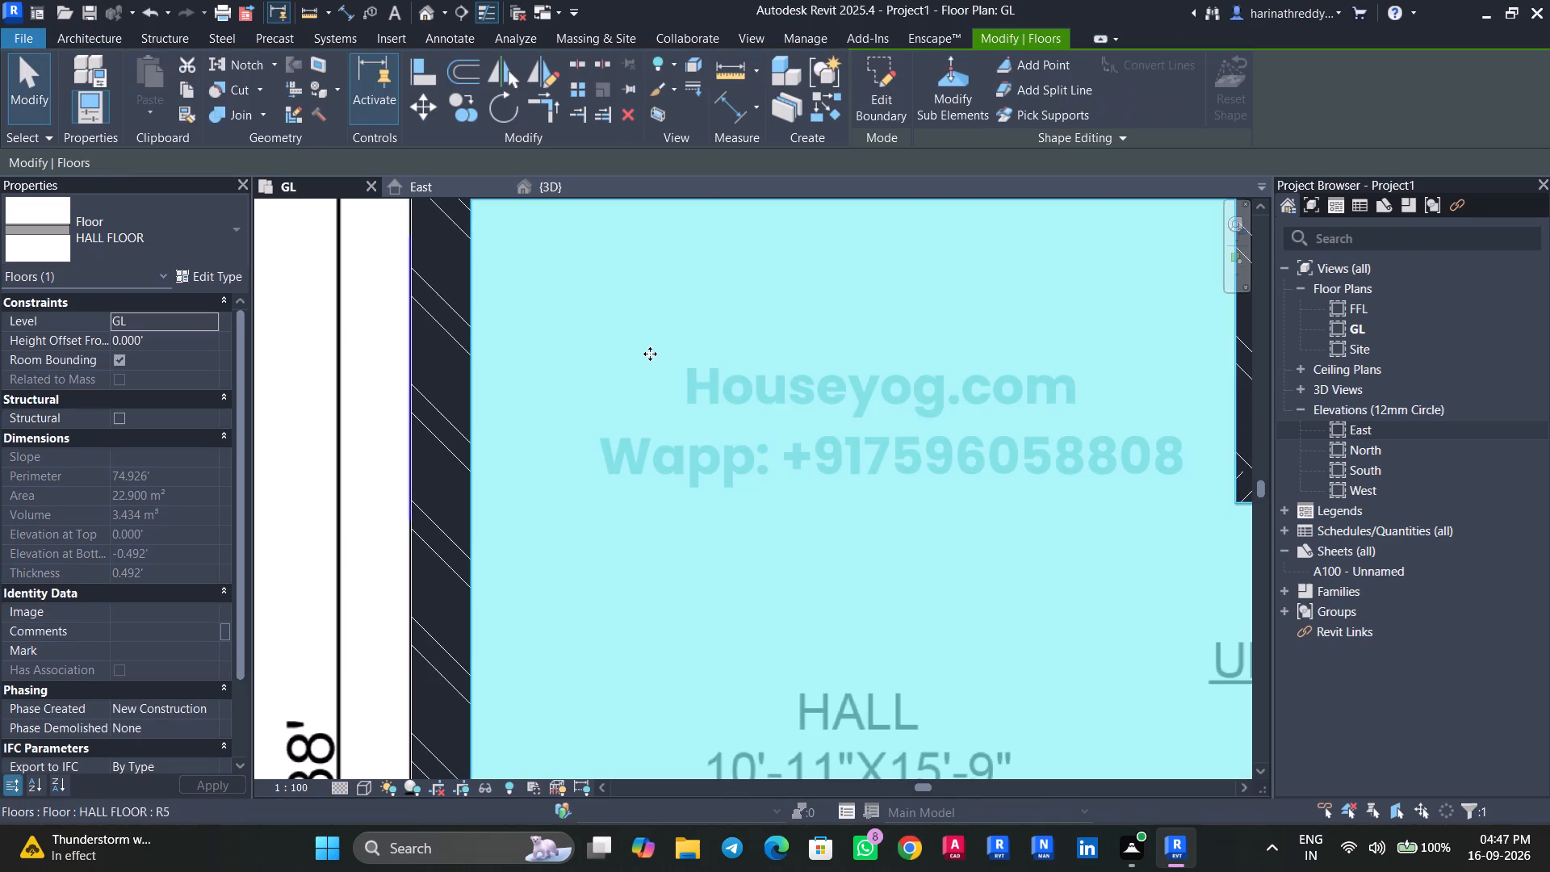
# In the 3D view, set the HALL FLOOR's height offset from level to 150 mm.
pyautogui.click(564, 183)
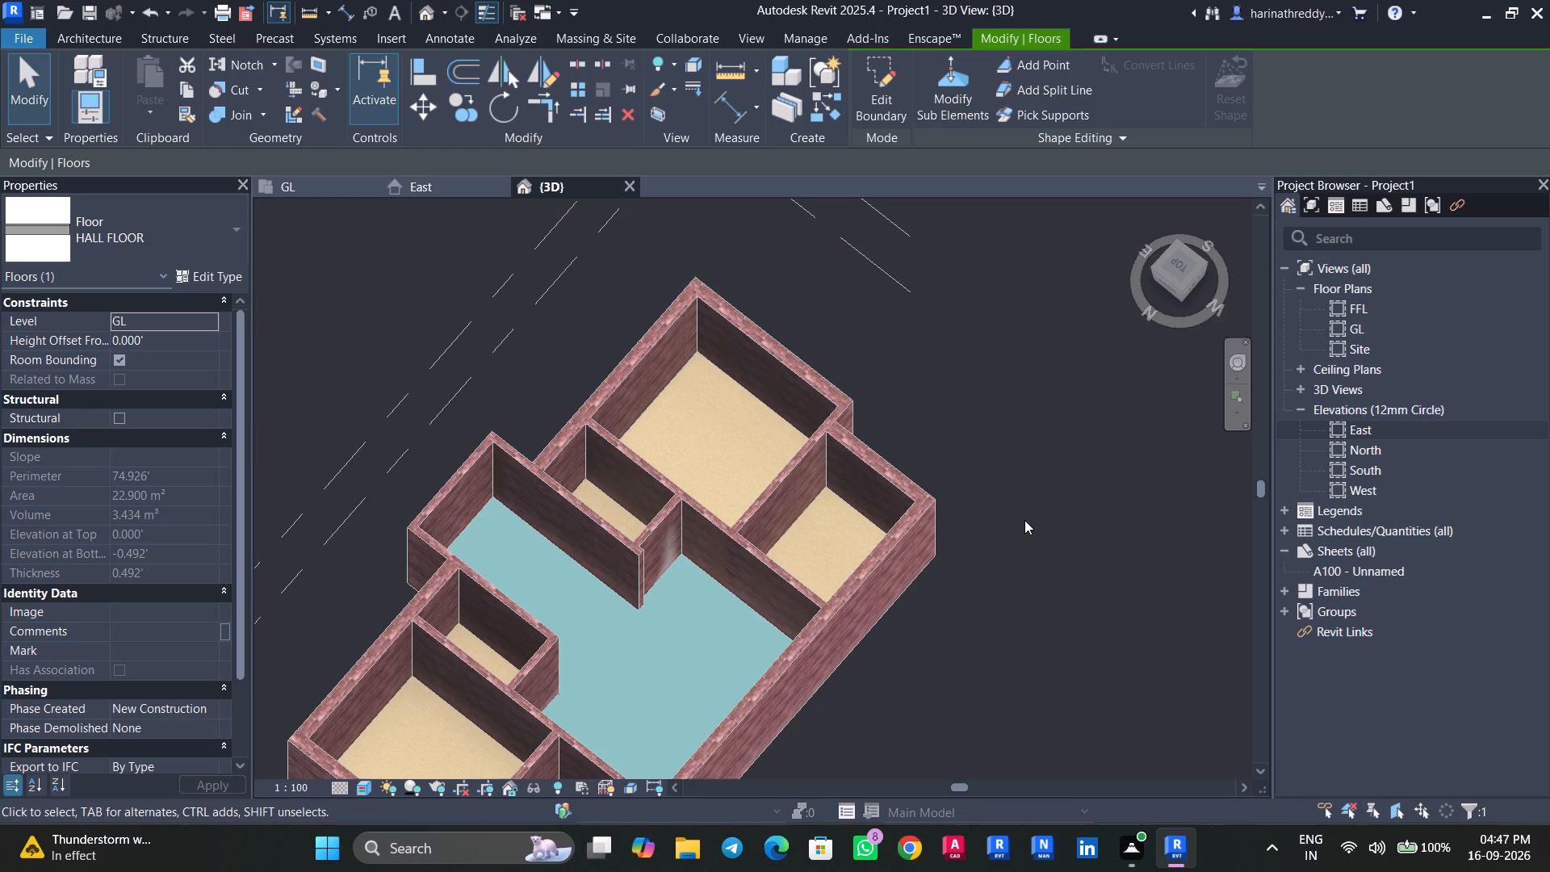
pyautogui.click(164, 332)
pyautogui.write('150MM')
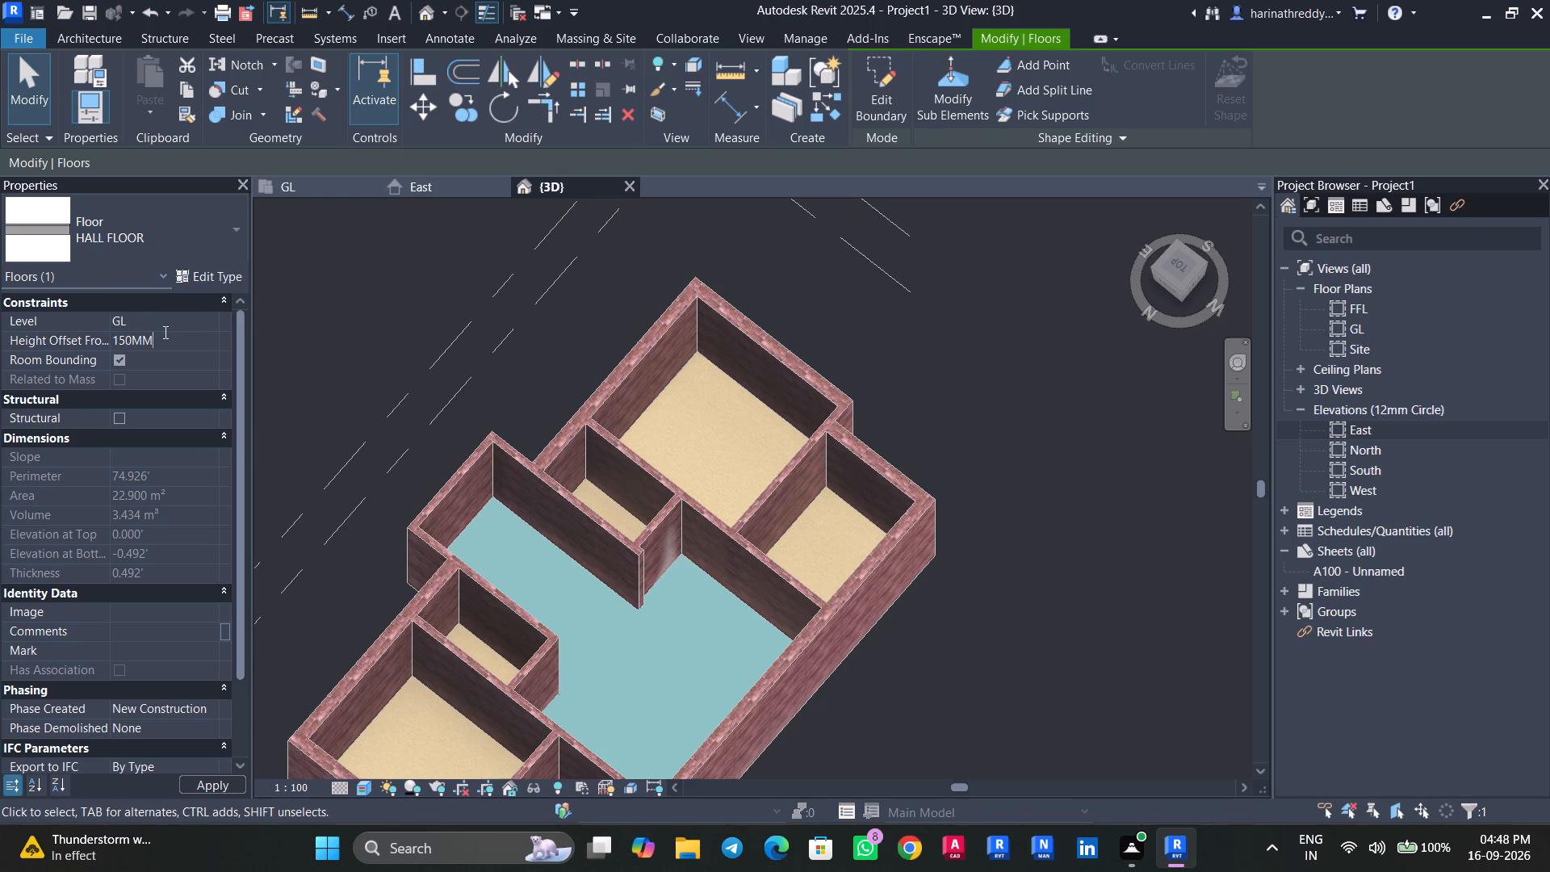
pyautogui.press('Return')
pyautogui.press('Escape')
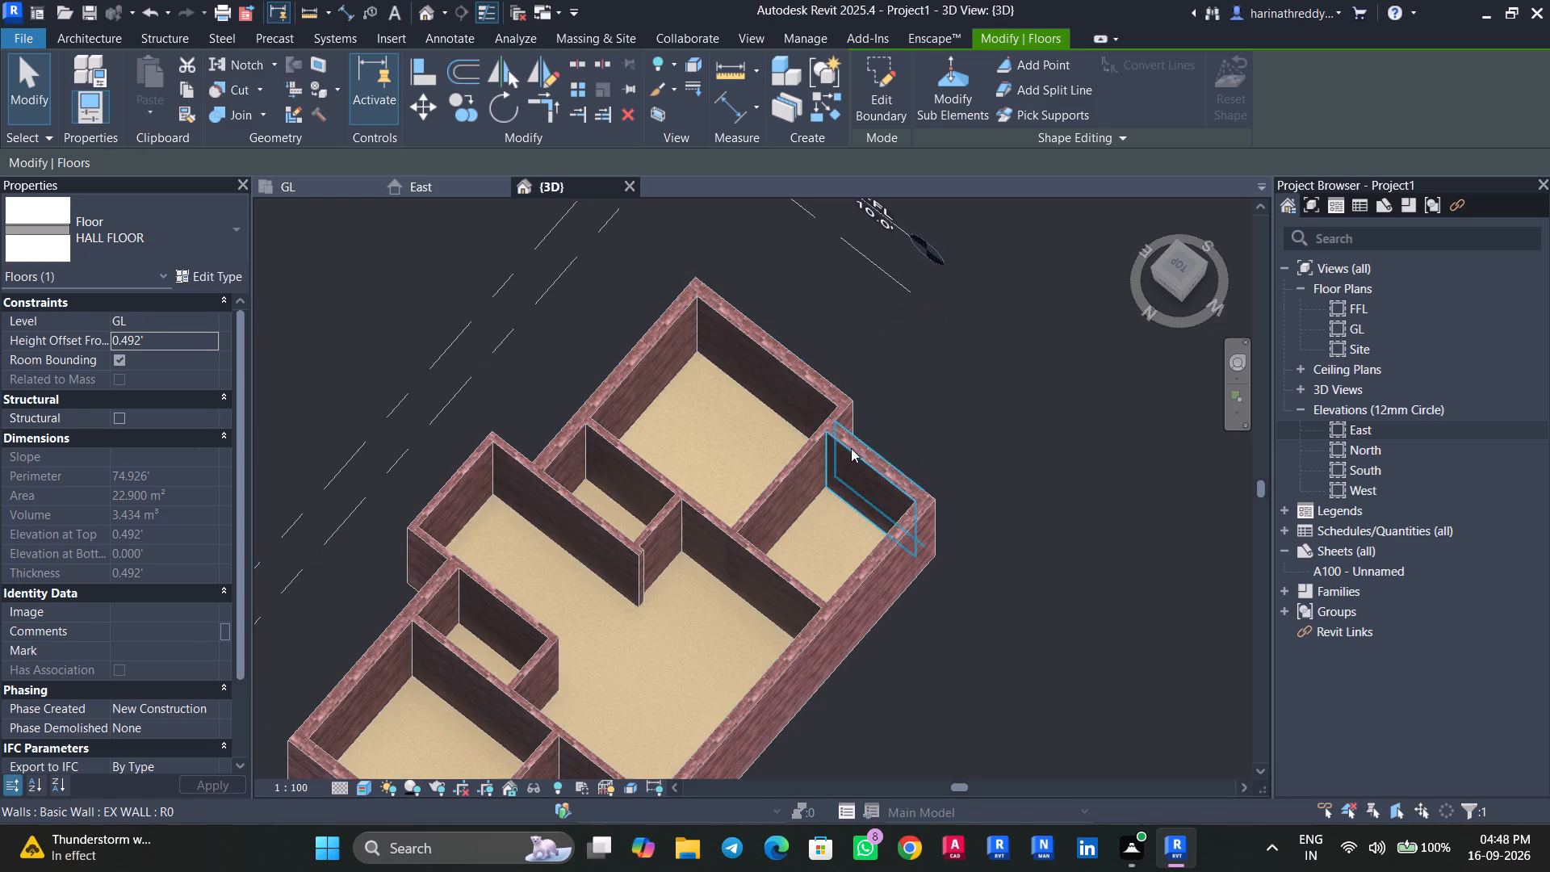
# Set the height offset from level of the BEDROOM FLOOR to 150 mm.
pyautogui.scroll(-4, 1003, 551)
pyautogui.keyDown('shift'); pyautogui.moveTo(1002, 616); pyautogui.dragTo(922, 36, button='middle'); pyautogui.keyUp('shift')
pyautogui.scroll(4, 554, 594)
pyautogui.click(689, 439)
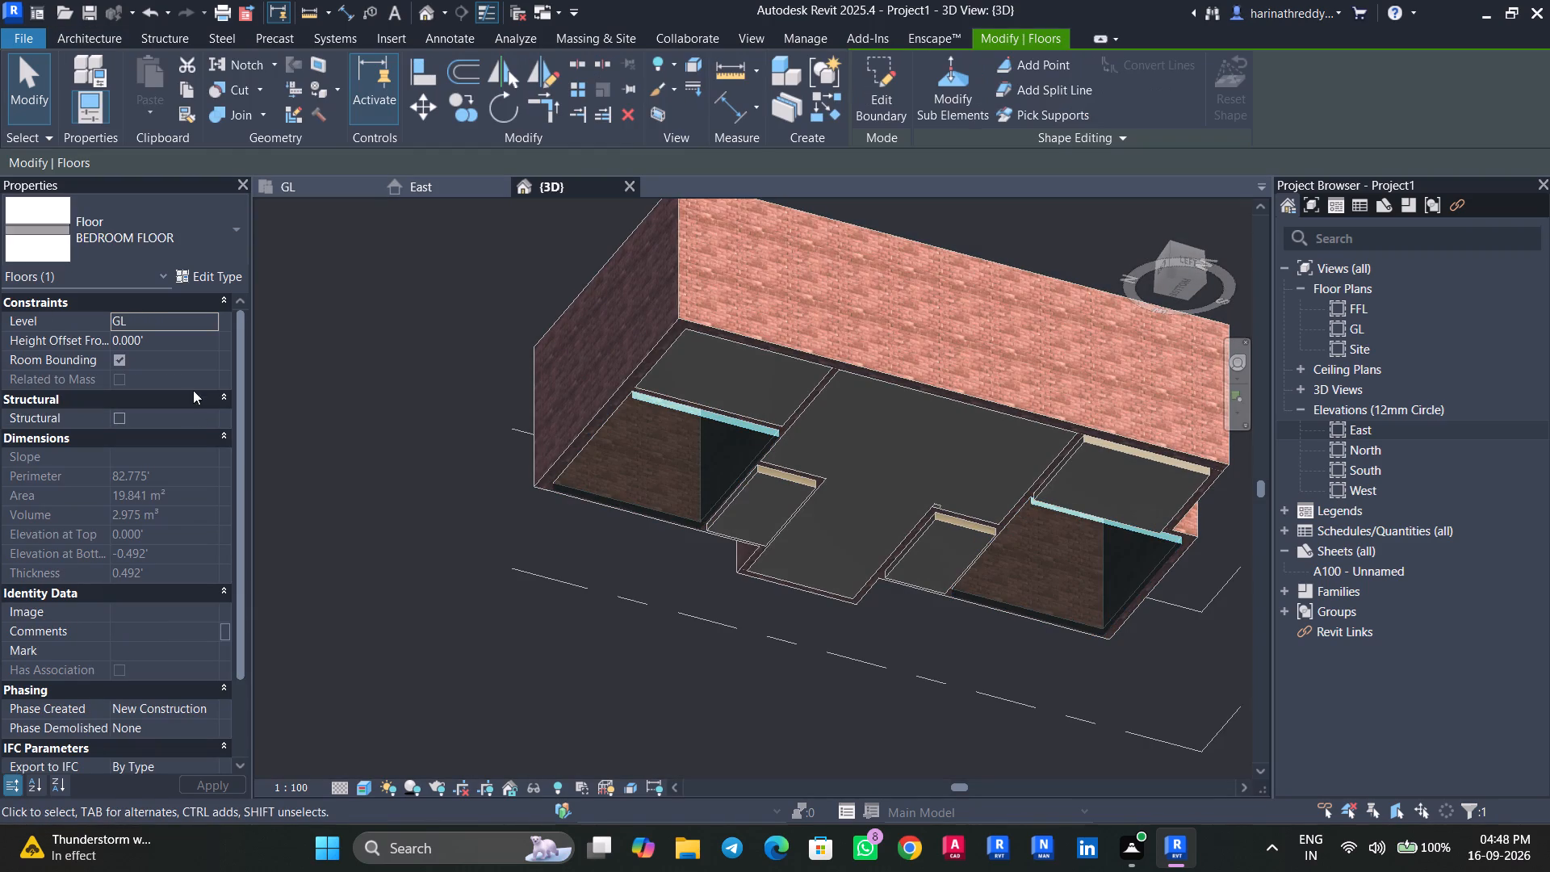
pyautogui.click(177, 338)
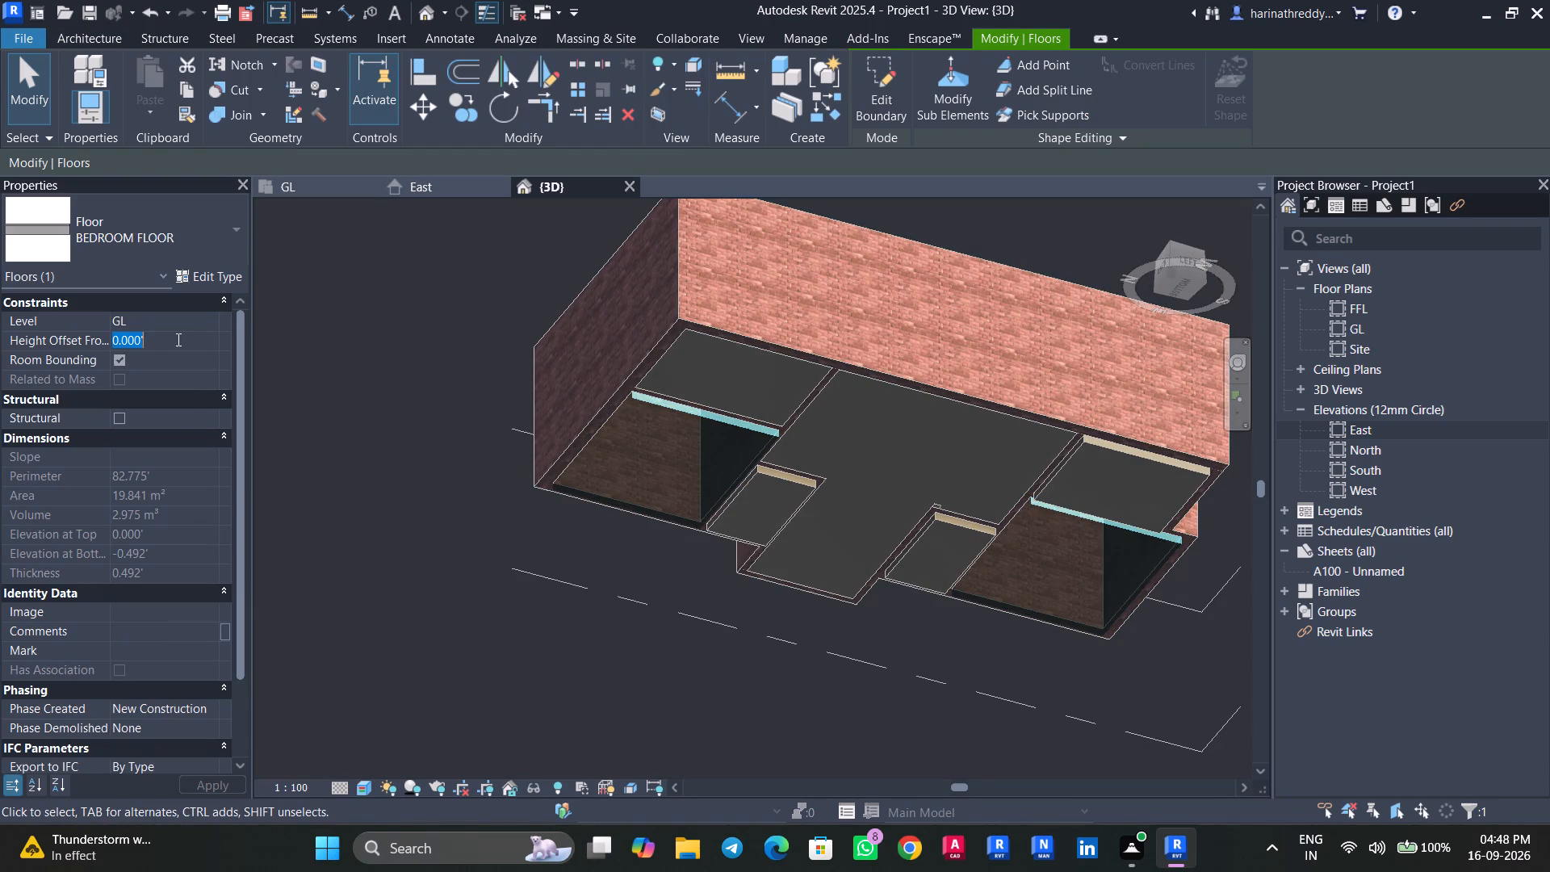
pyautogui.write('150MM')
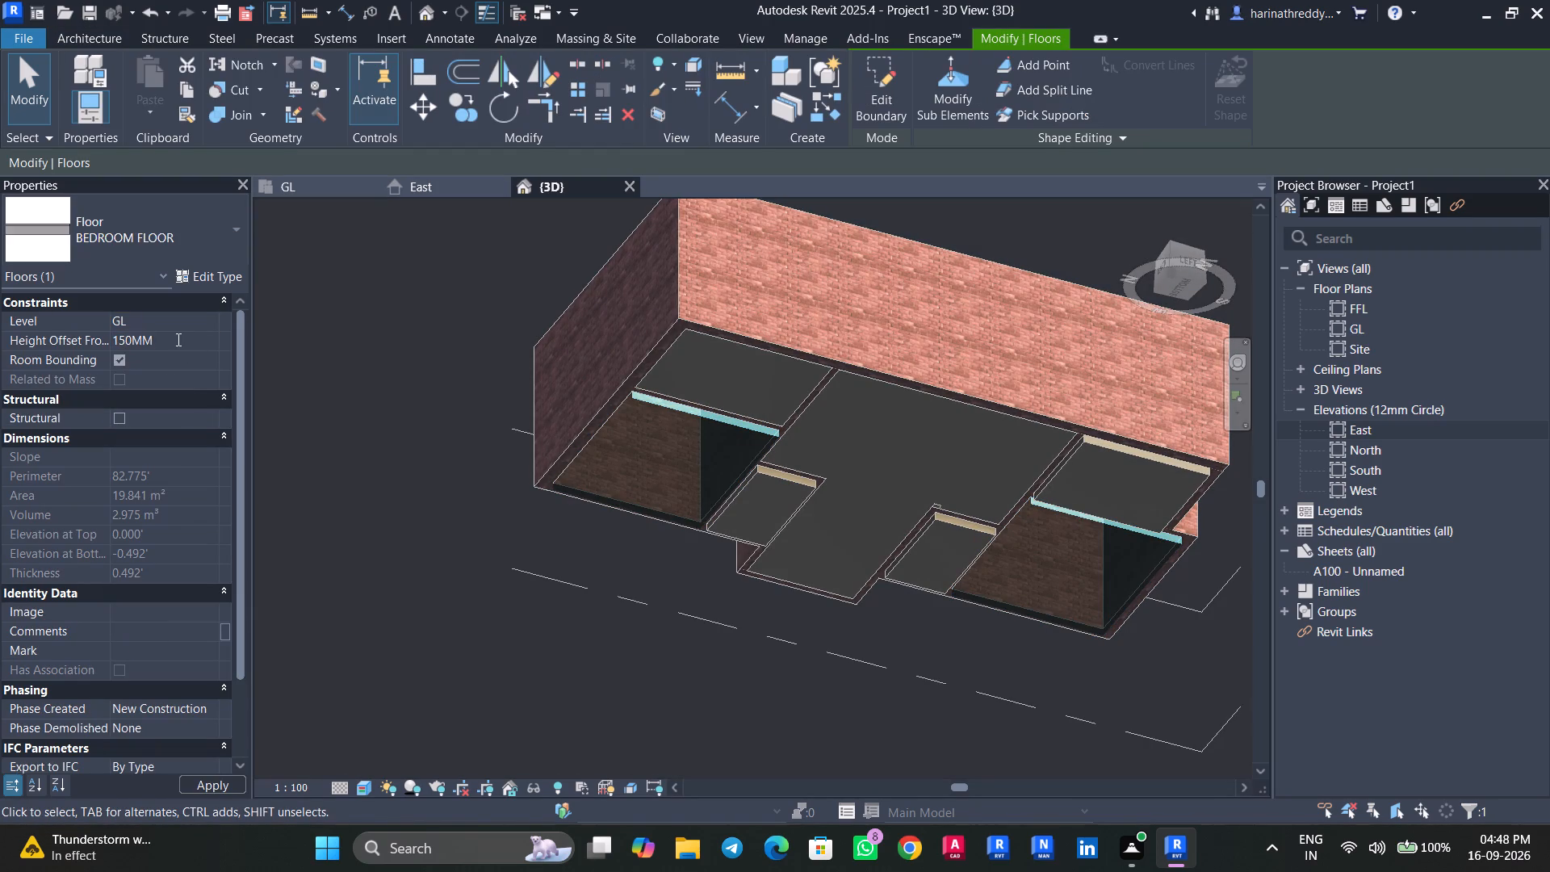
pyautogui.press('Return')
# Set the height offset from level of the TOILET floor to 150 mm.
pyautogui.click(780, 500)
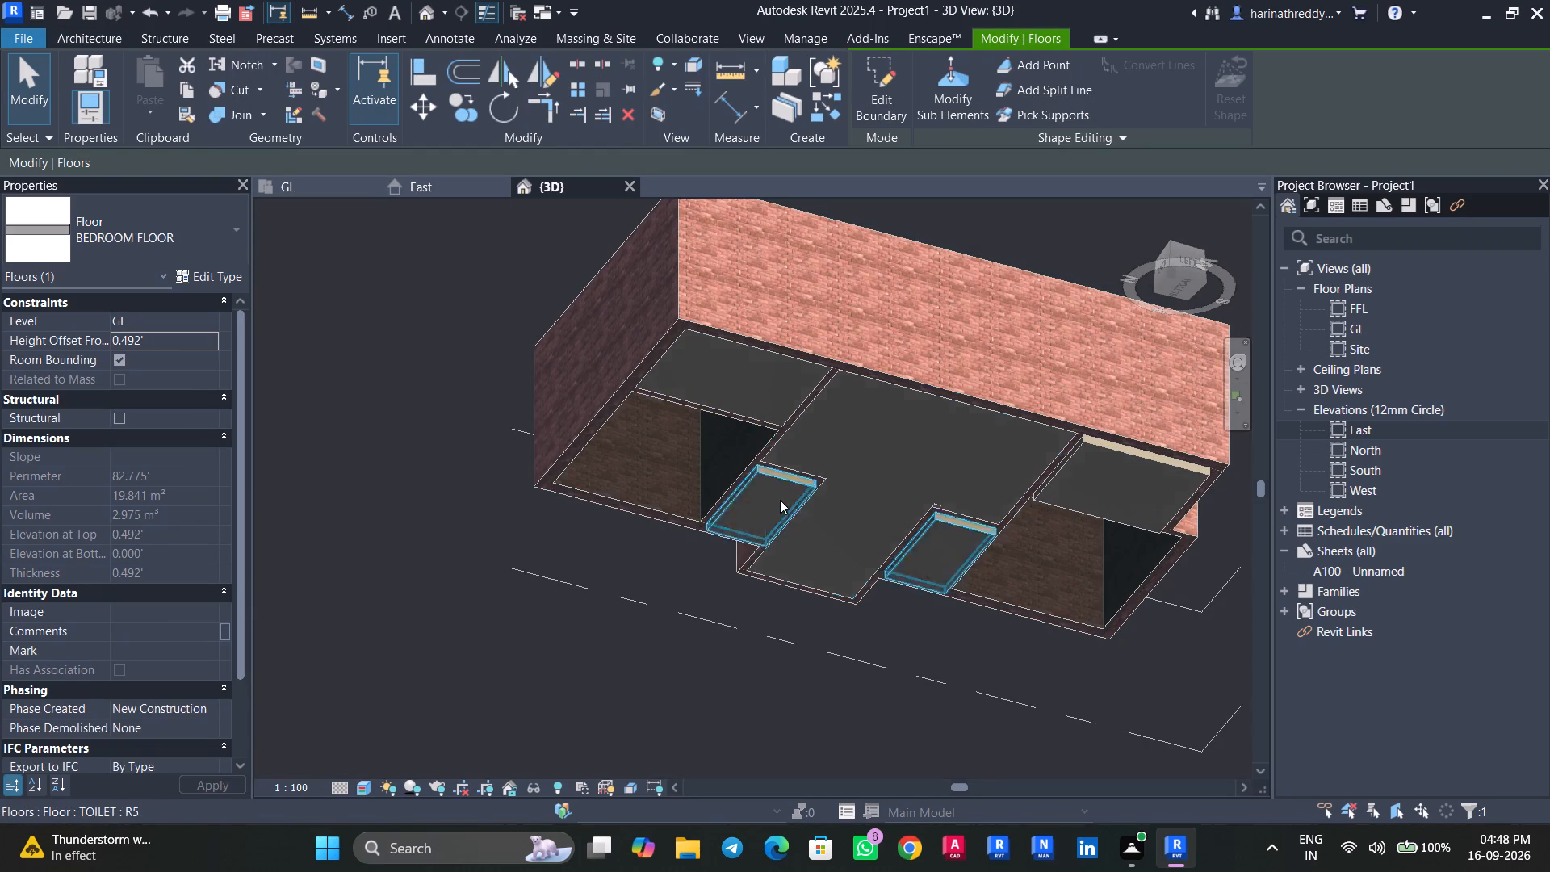
pyautogui.click(149, 341)
pyautogui.doubleClick(149, 341)
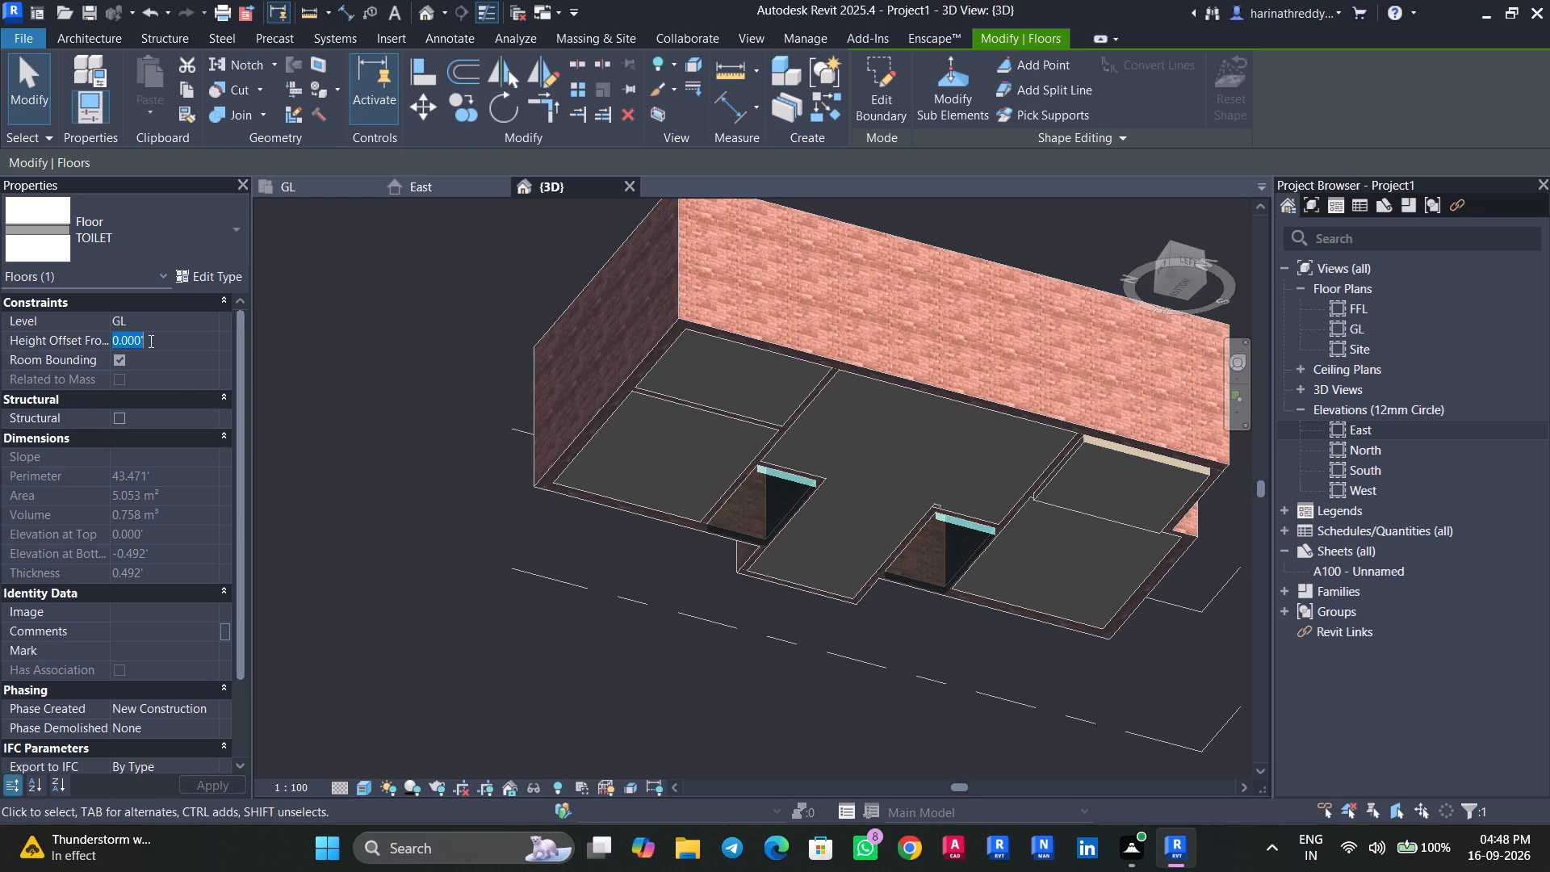
pyautogui.write('150MM')
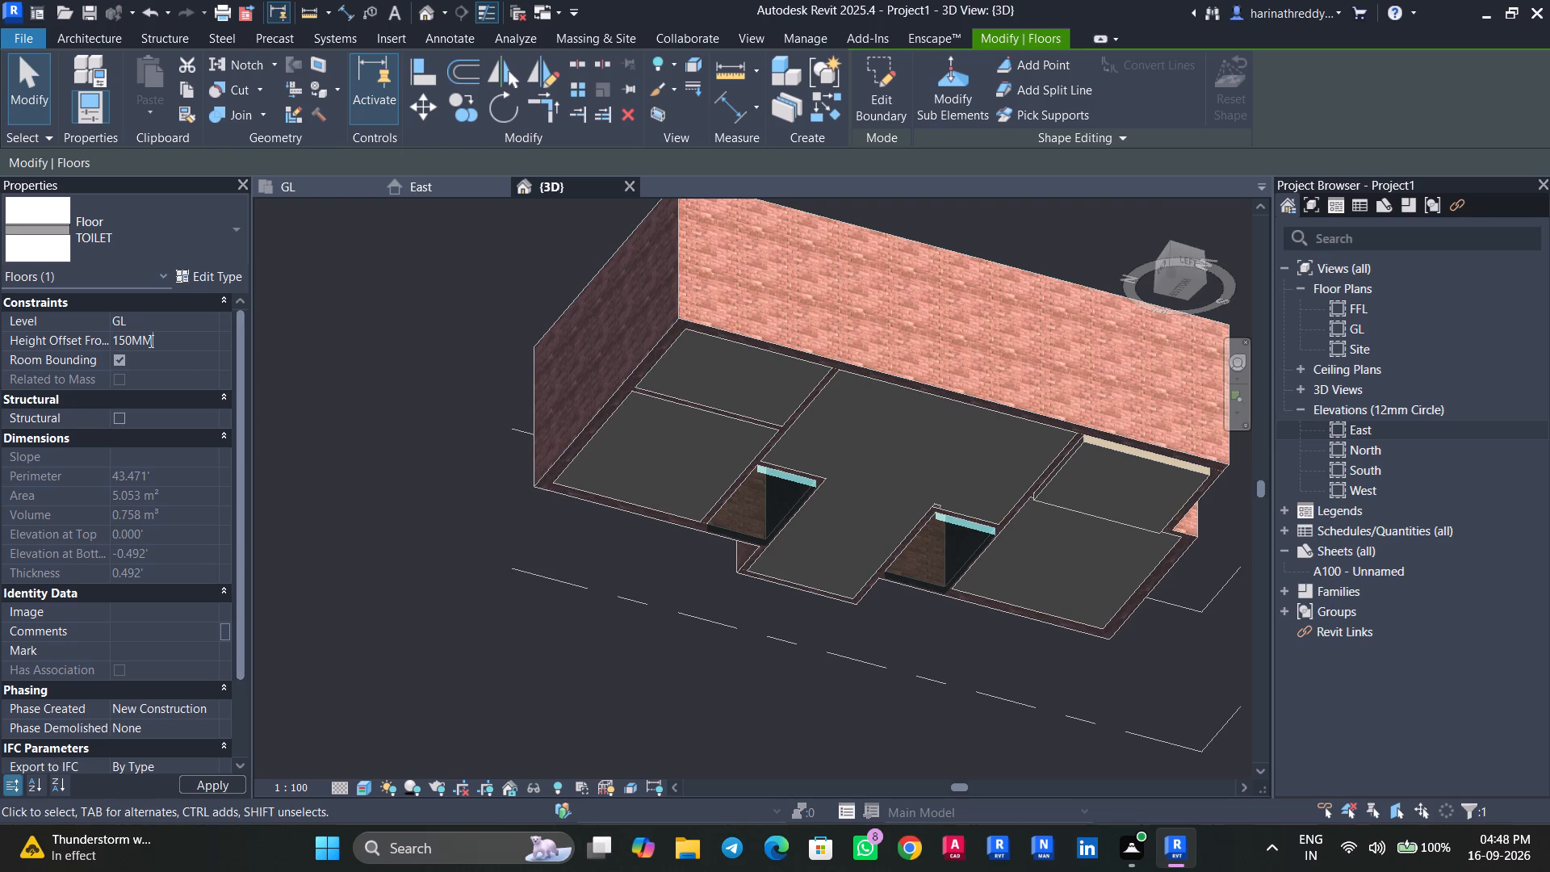
pyautogui.press('Return')
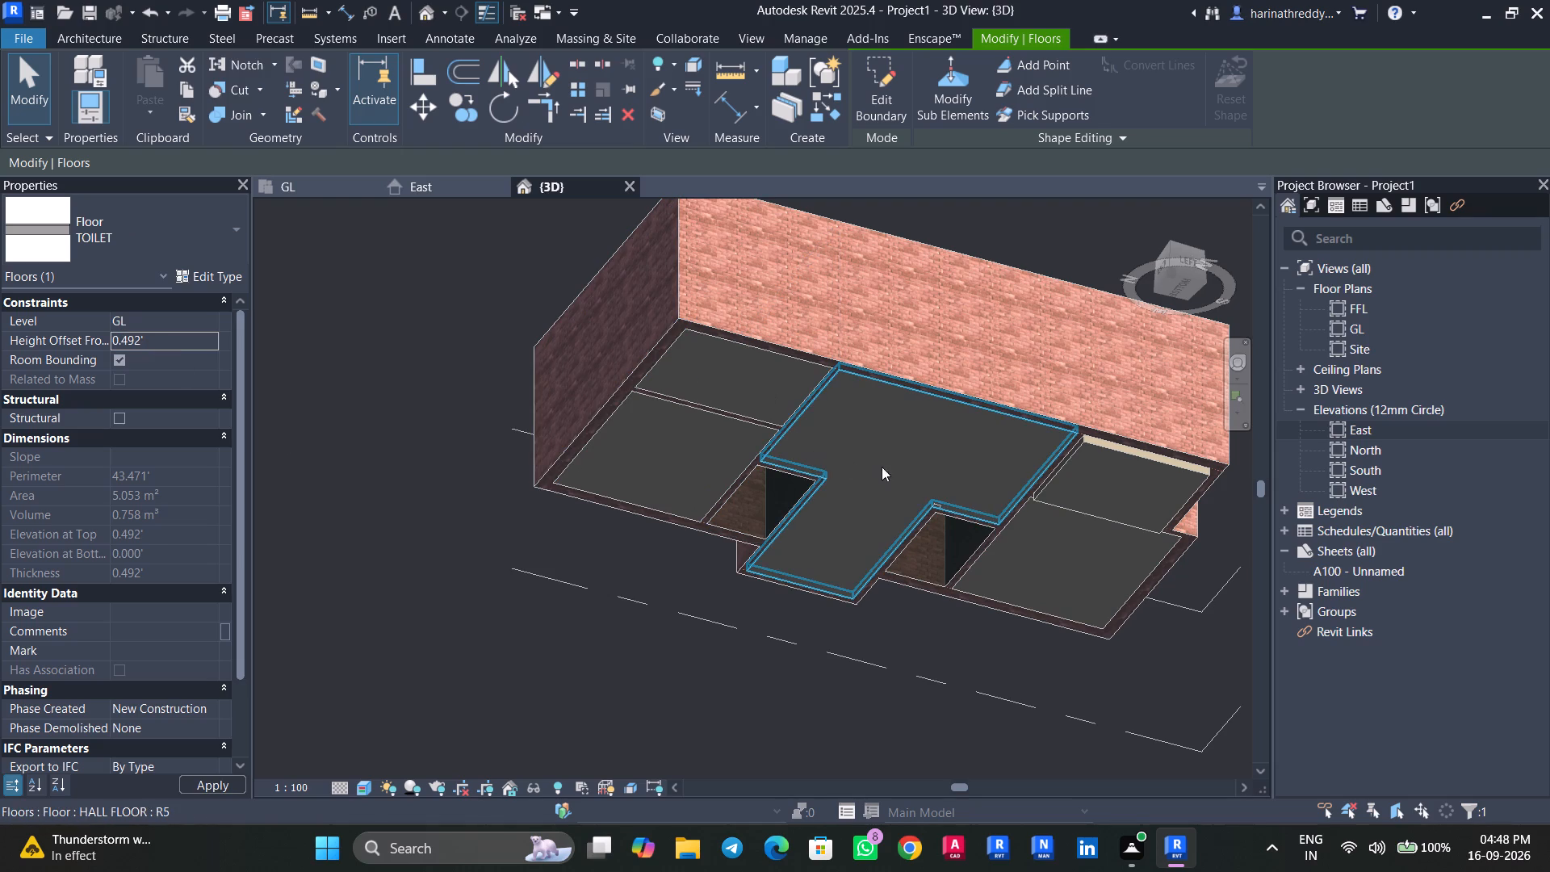
# Set the height offset from level of the DRAWING AREA floor to 150 mm.
pyautogui.click(1085, 470)
pyautogui.click(169, 331)
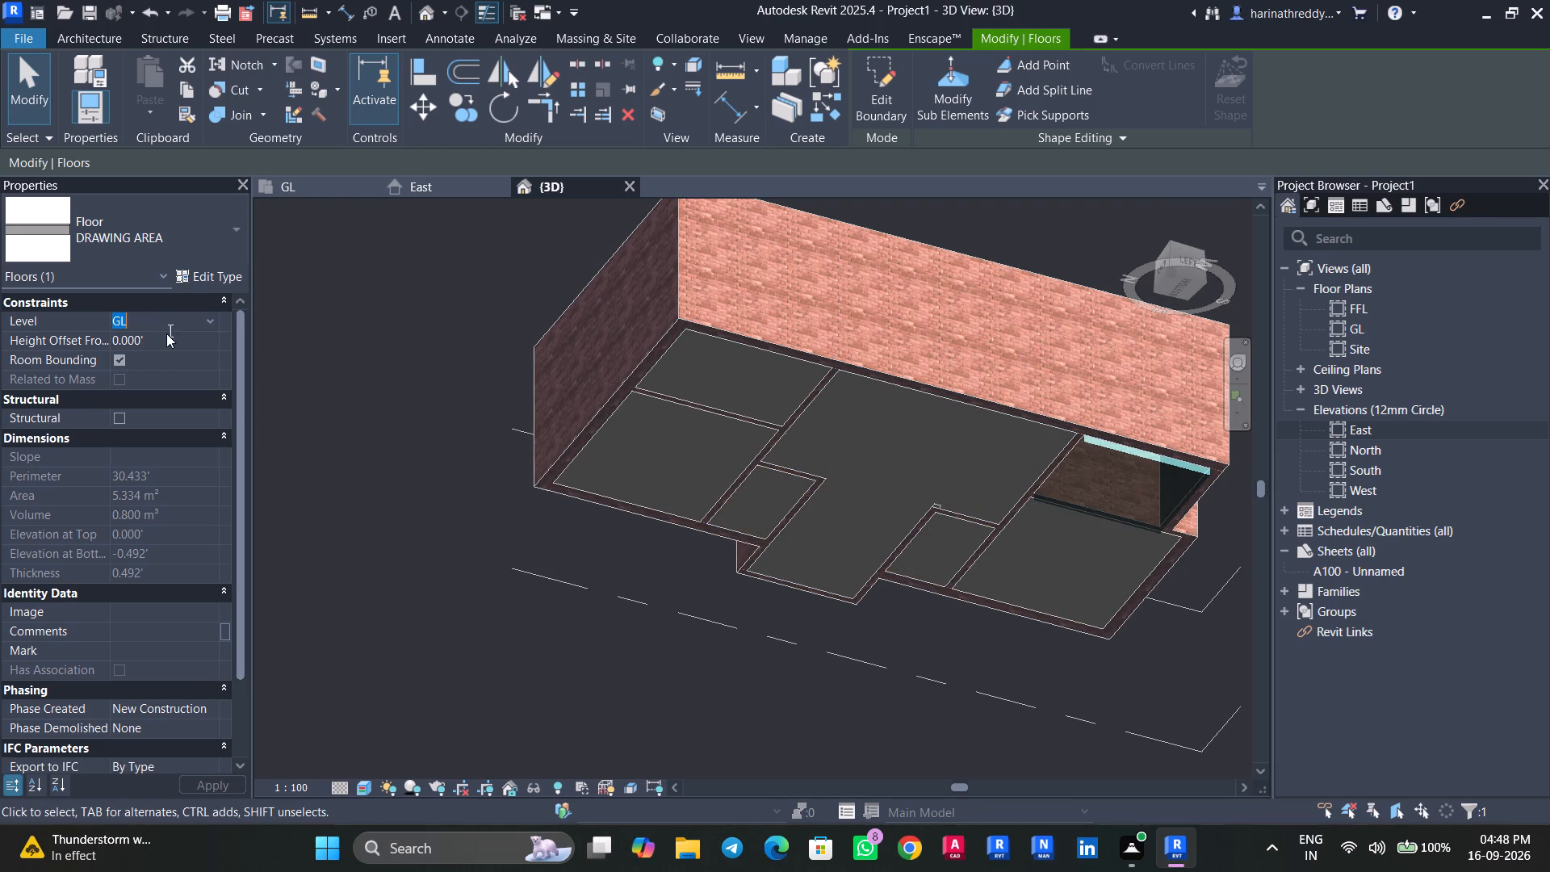
pyautogui.click(166, 333)
pyautogui.write('150MM')
pyautogui.press('Return')
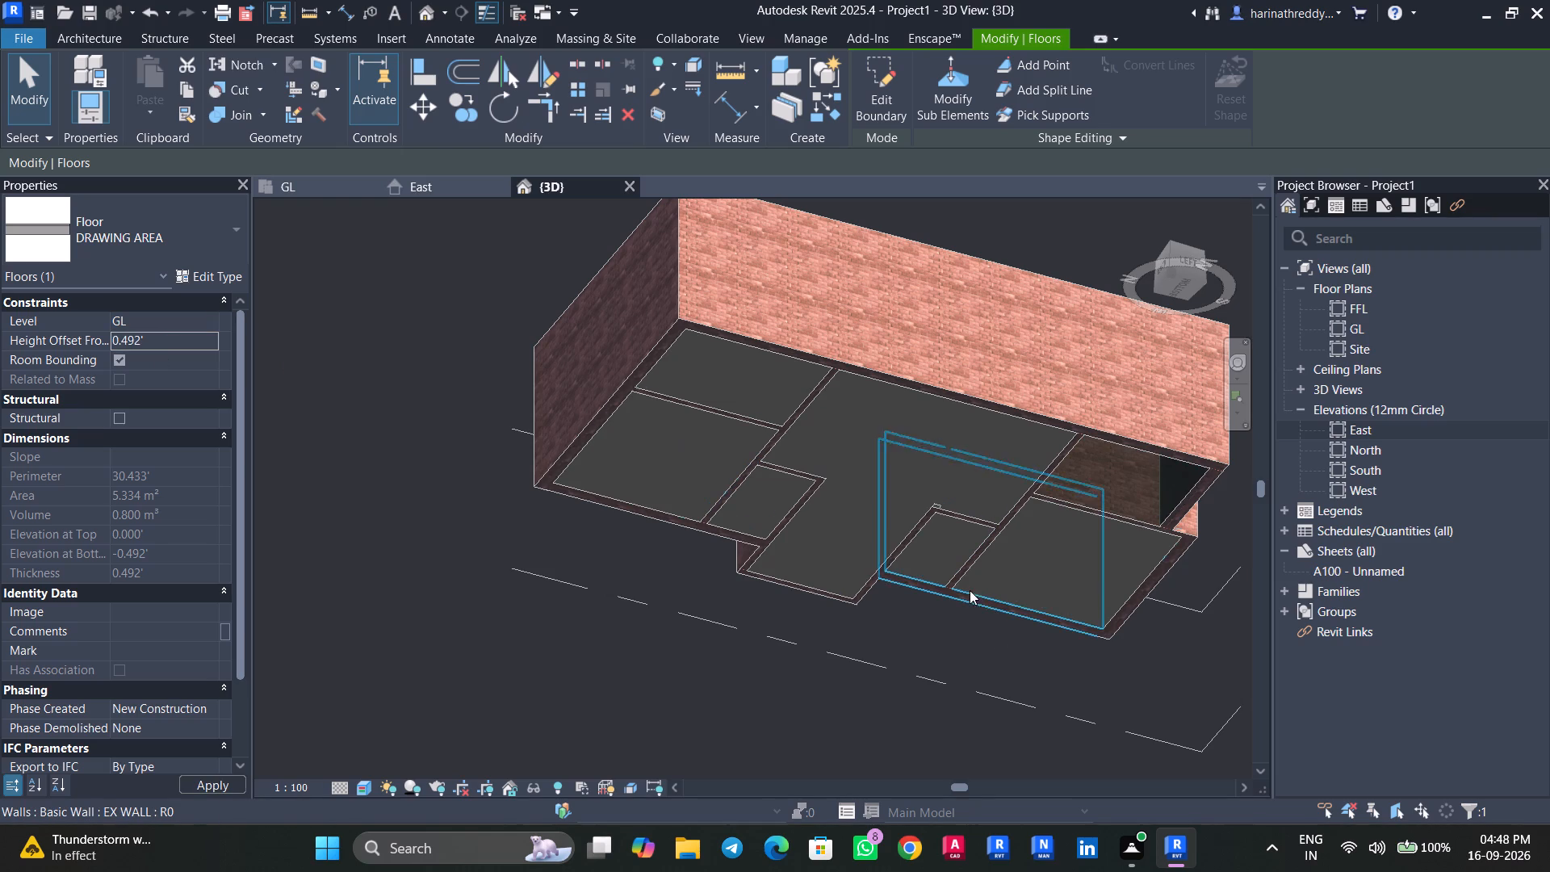
pyautogui.press('Escape')
# Inspect the raised room floors from below and above in the 3D view.
pyautogui.keyDown('shift'); pyautogui.moveTo(1179, 658); pyautogui.dragTo(1079, 488, button='middle'); pyautogui.keyUp('shift')
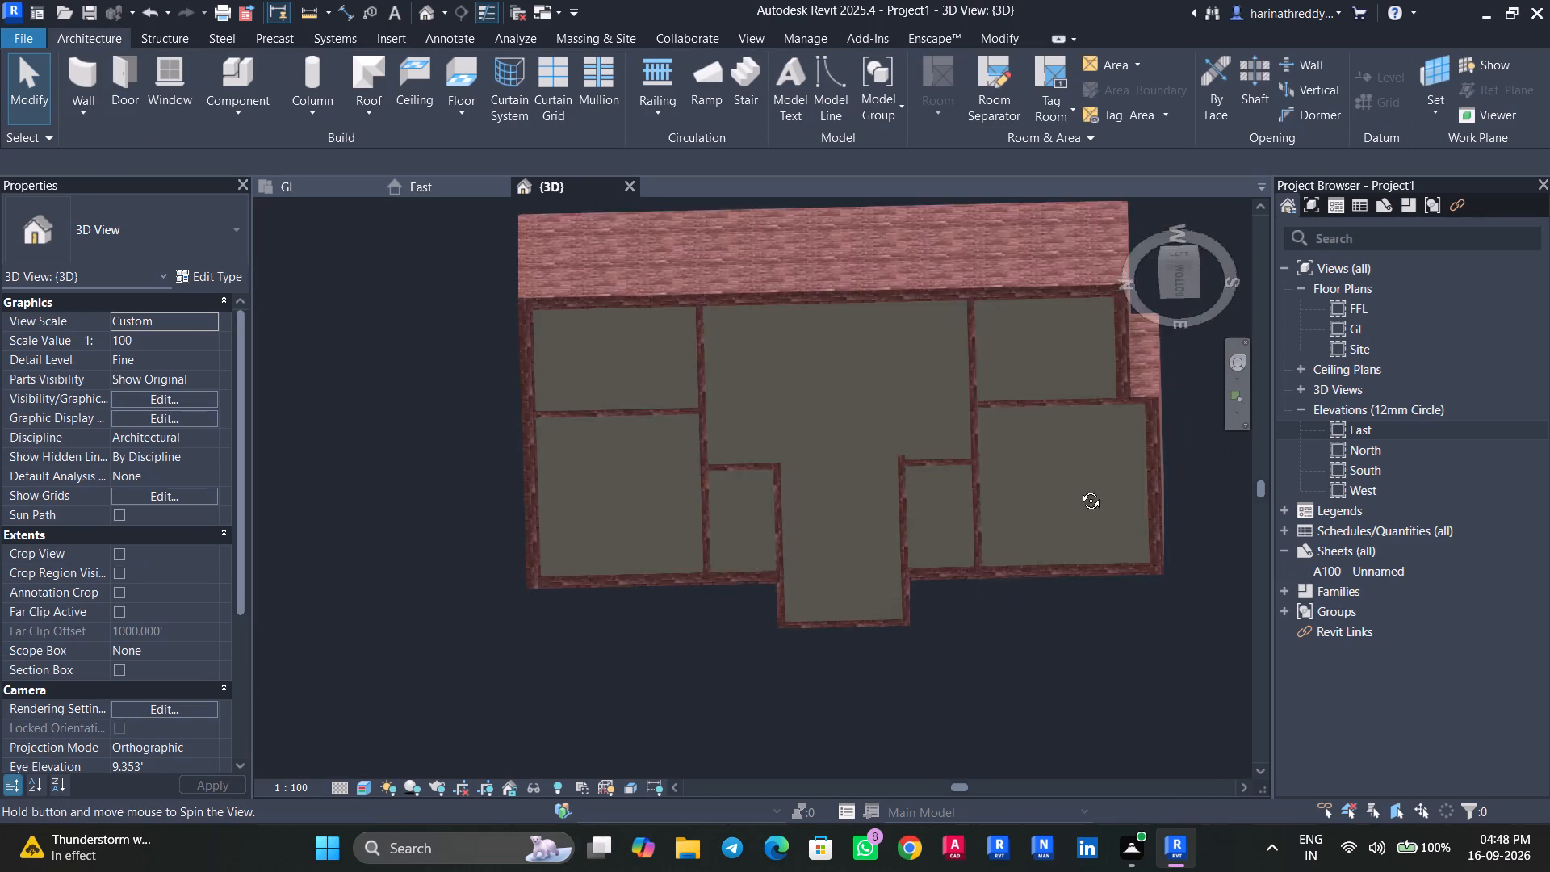
pyautogui.keyDown('shift'); pyautogui.moveTo(1079, 488); pyautogui.dragTo(936, 642, button='middle'); pyautogui.keyUp('shift')
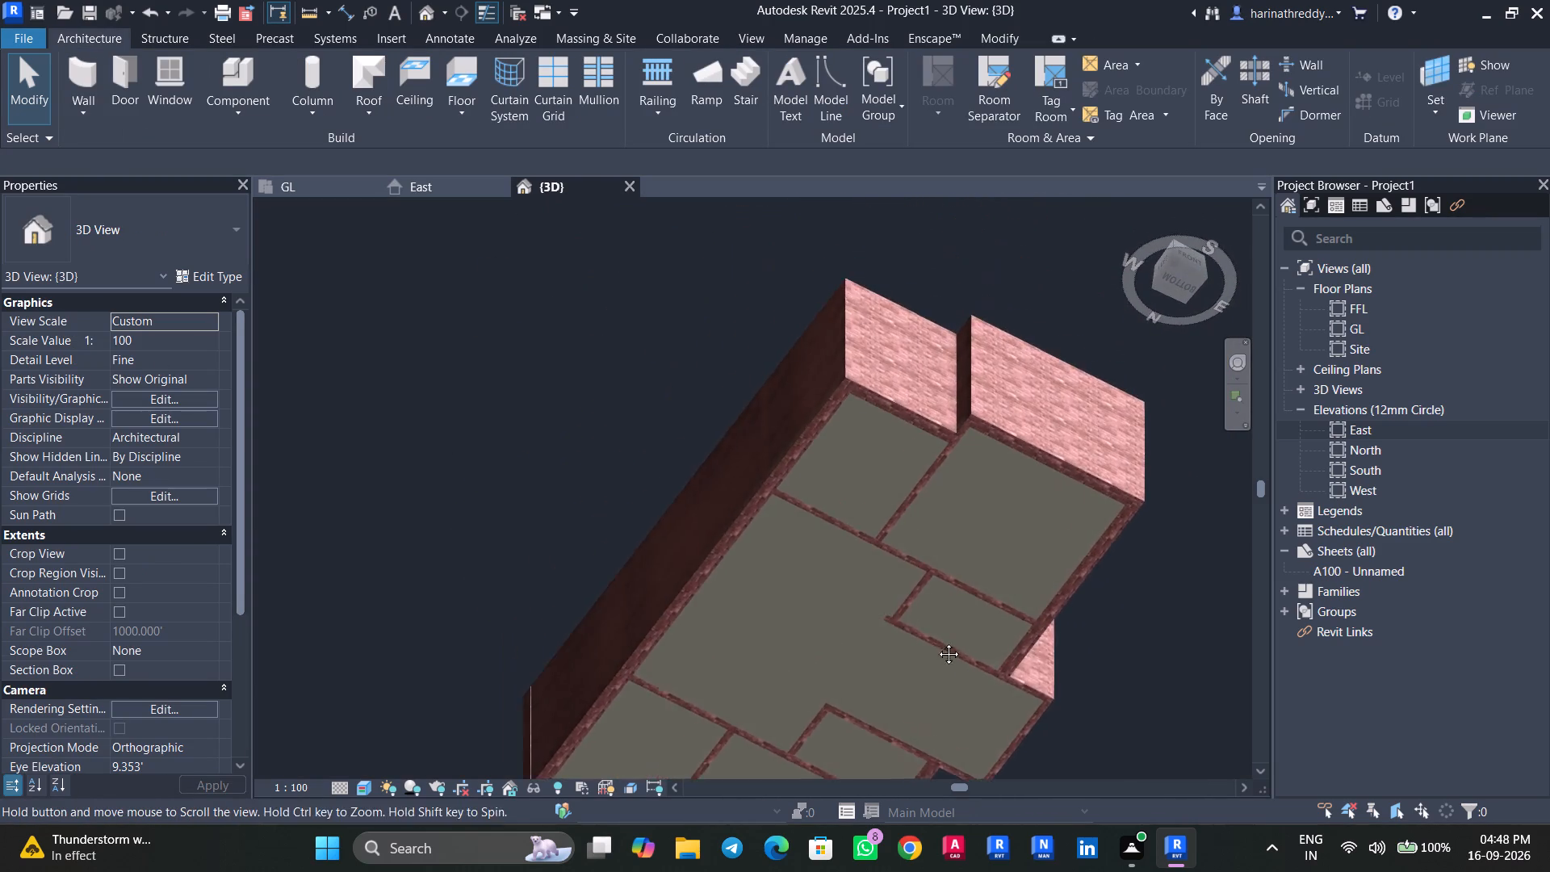
pyautogui.keyDown('shift'); pyautogui.moveTo(936, 642); pyautogui.dragTo(1181, 870, button='middle'); pyautogui.keyUp('shift')
pyautogui.keyDown('shift'); pyautogui.scroll(1, 1180, 870); pyautogui.keyUp('shift')
pyautogui.keyDown('shift'); pyautogui.moveTo(911, 321); pyautogui.dragTo(926, 727, button='middle'); pyautogui.keyUp('shift')
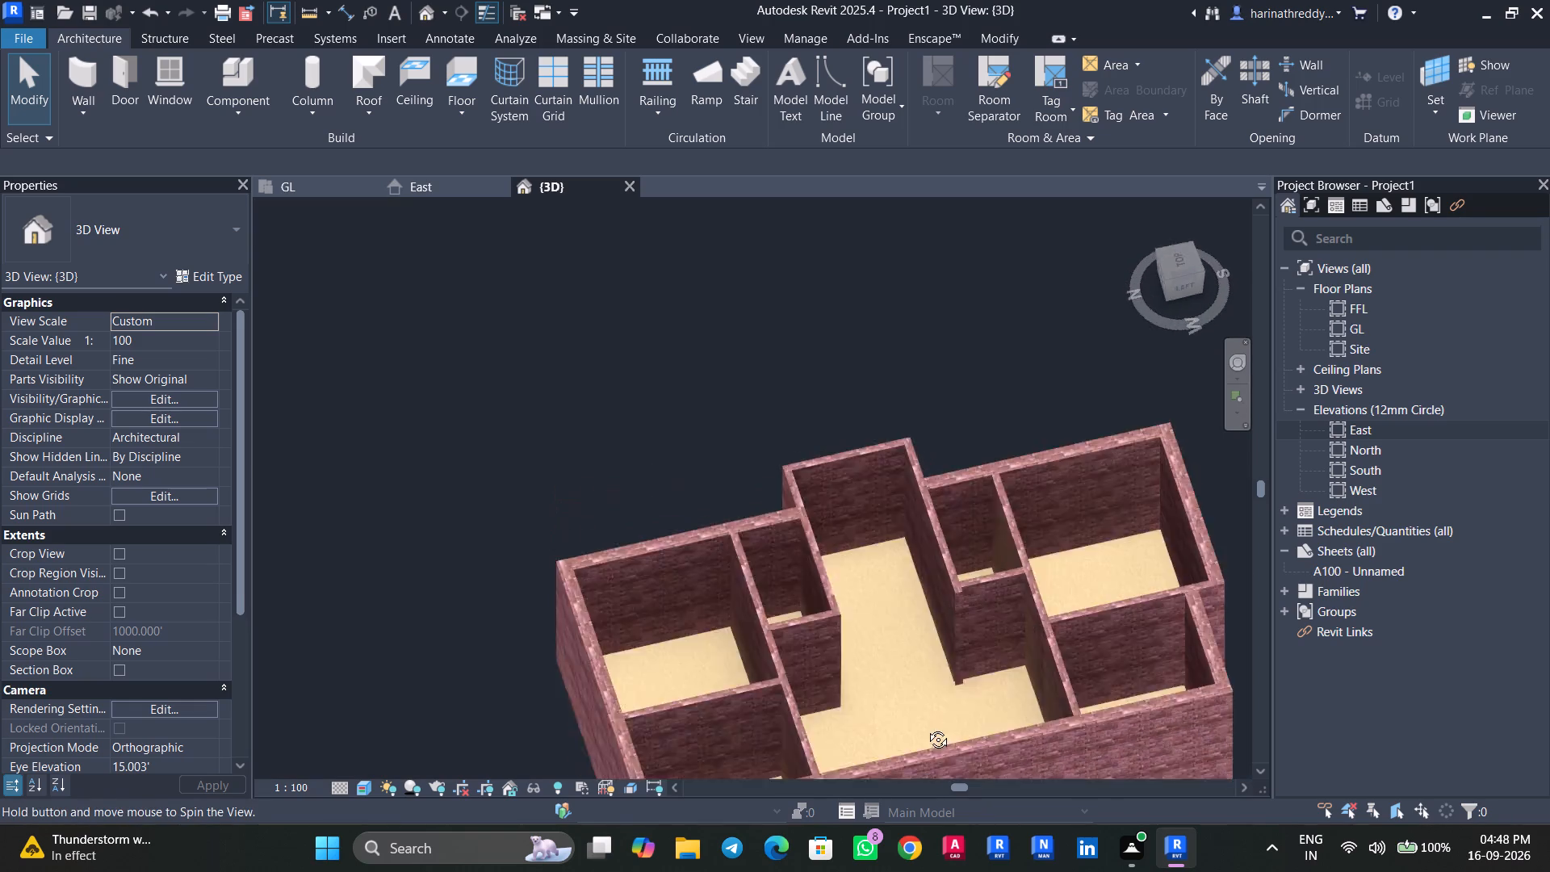
pyautogui.keyDown('shift'); pyautogui.moveTo(926, 727); pyautogui.dragTo(994, 747, button='middle'); pyautogui.keyUp('shift')
pyautogui.scroll(4, 532, 505)
pyautogui.moveTo(560, 507); pyautogui.dragTo(113, 240, button='middle')
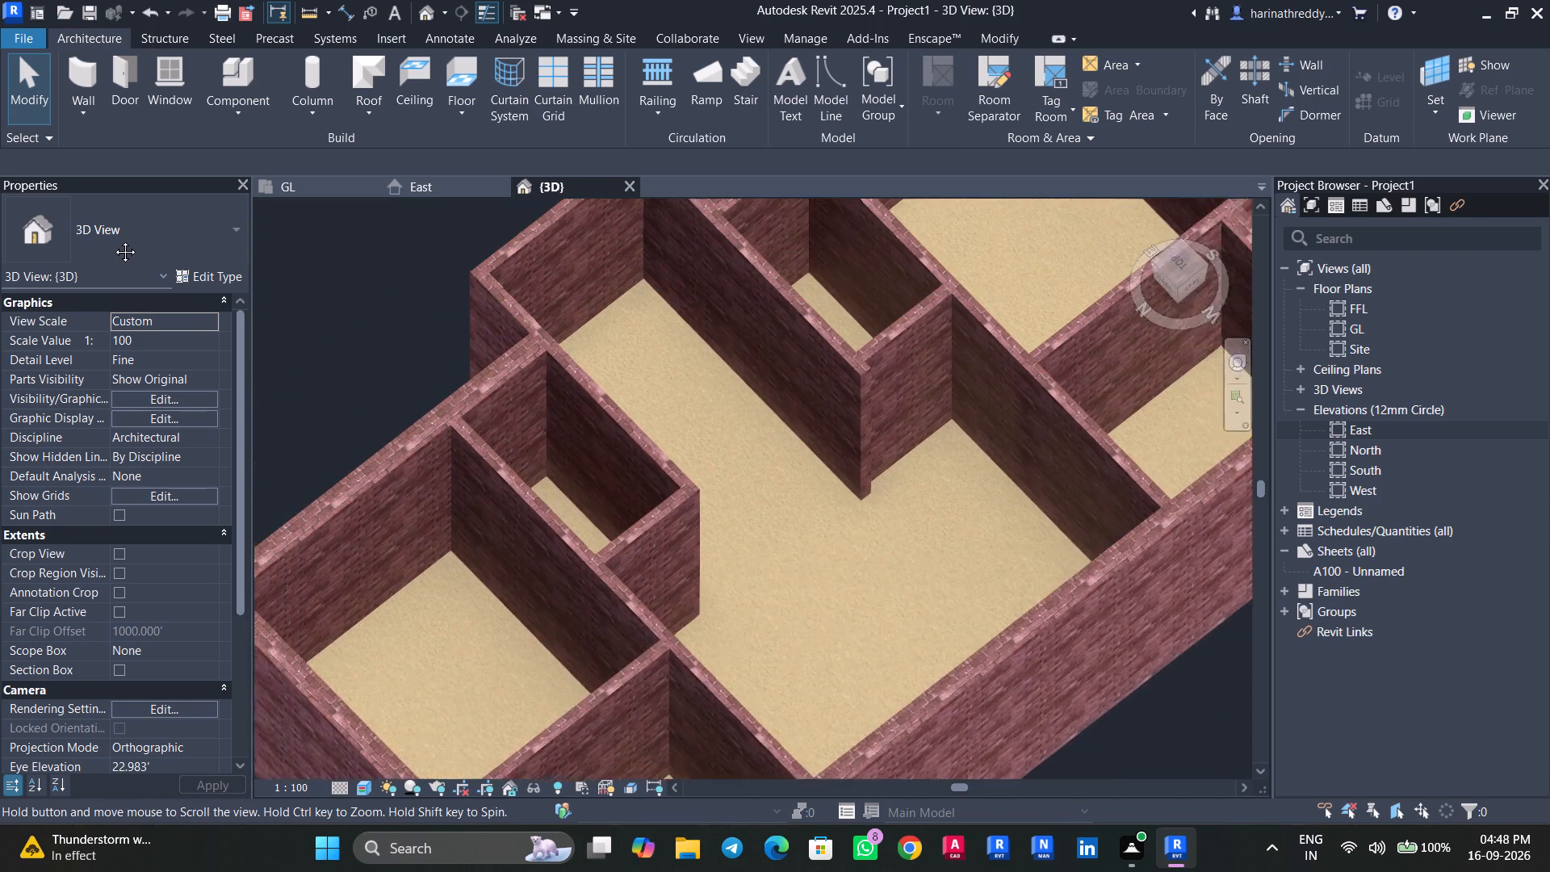
pyautogui.moveTo(113, 240); pyautogui.dragTo(126, 231, button='middle')
# In the GL floor plan, set the PDF underlay's draw layer to Foreground.
pyautogui.click(311, 190)
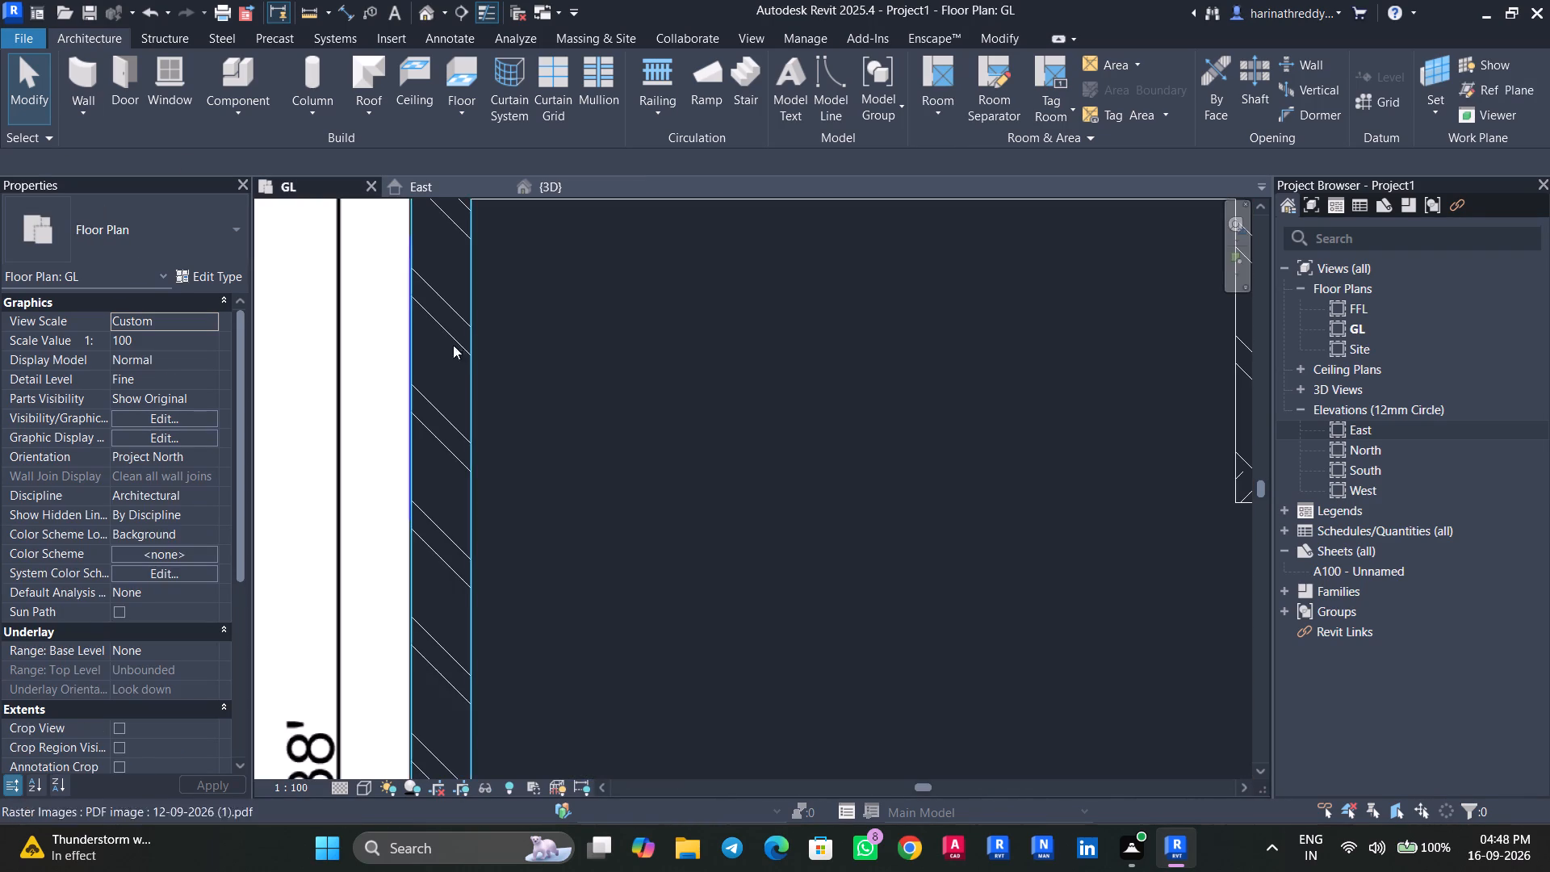
pyautogui.scroll(-11, 714, 467)
pyautogui.scroll(1, 713, 462)
pyautogui.moveTo(703, 461); pyautogui.dragTo(611, 365, button='middle')
pyautogui.click(450, 469)
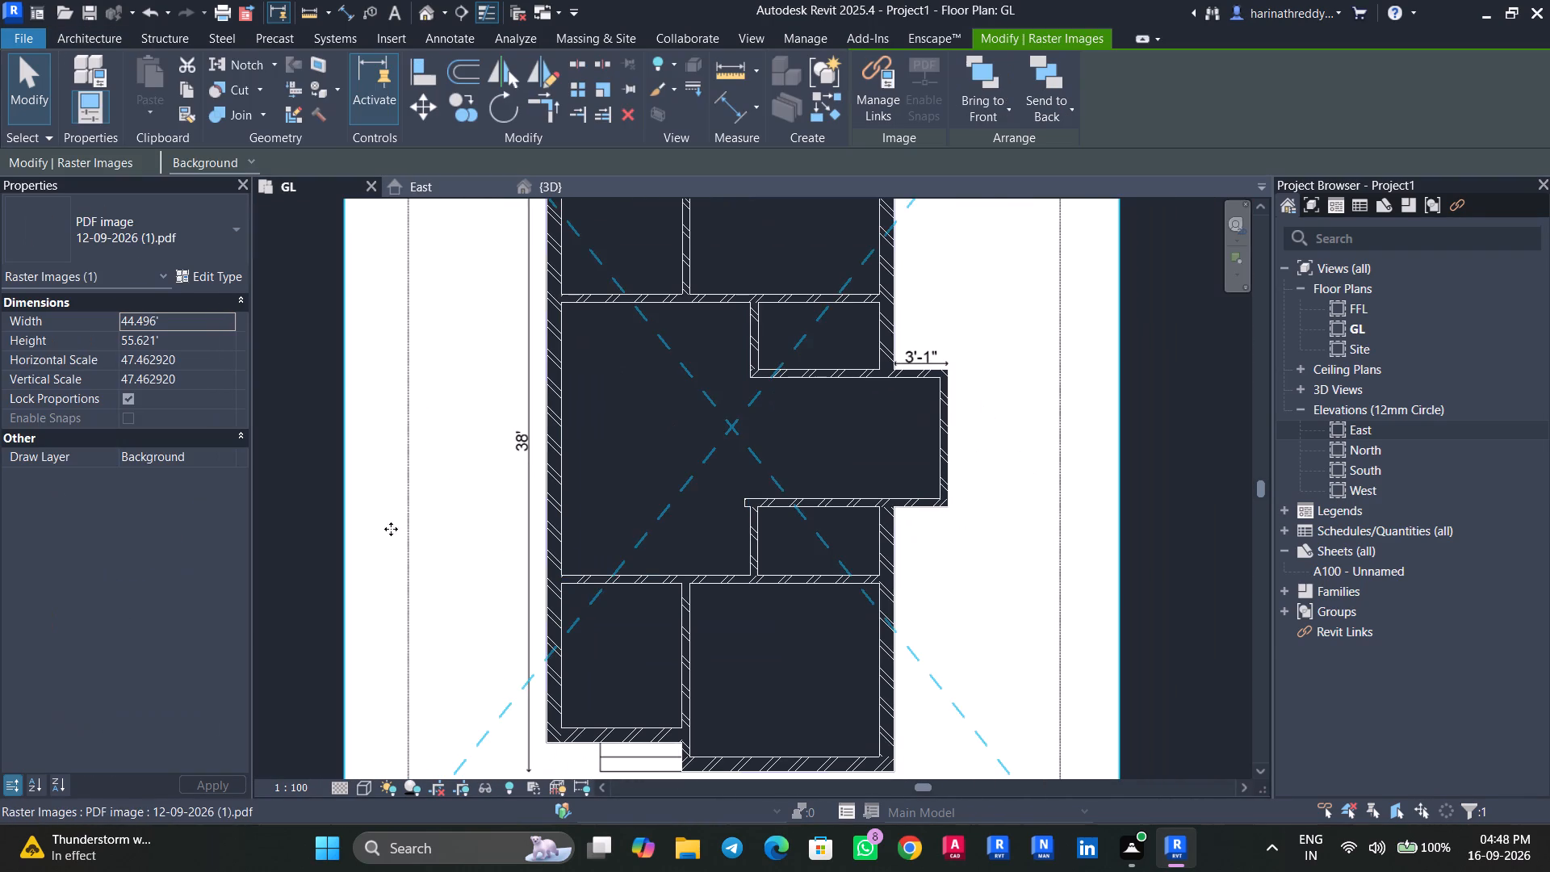
pyautogui.click(232, 452)
pyautogui.click(188, 493)
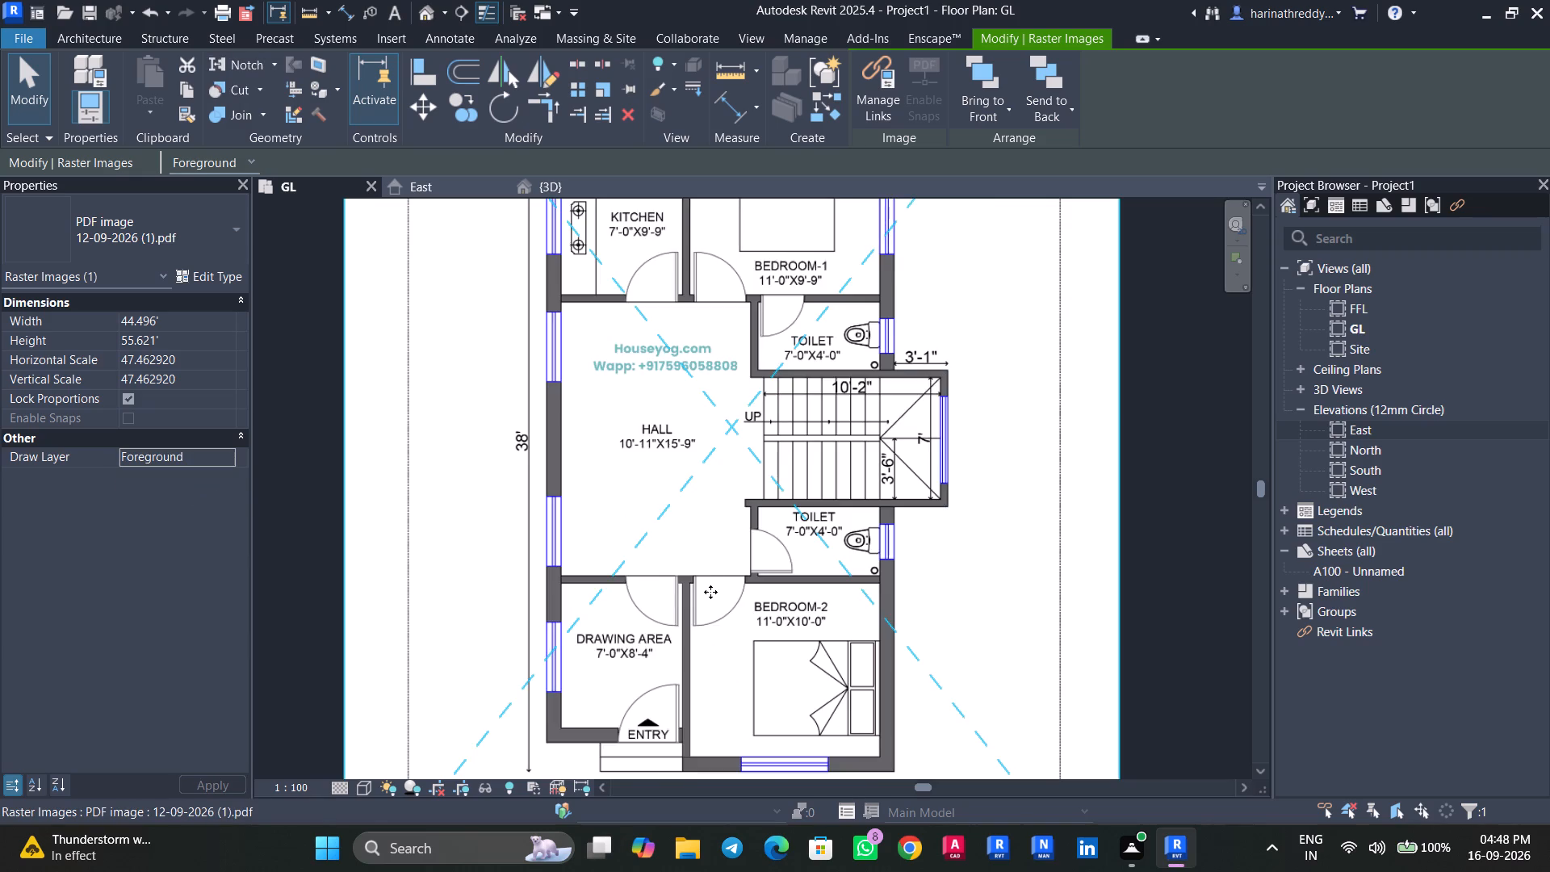
pyautogui.scroll(3, 711, 597)
pyautogui.moveTo(741, 685); pyautogui.dragTo(697, 522, button='middle')
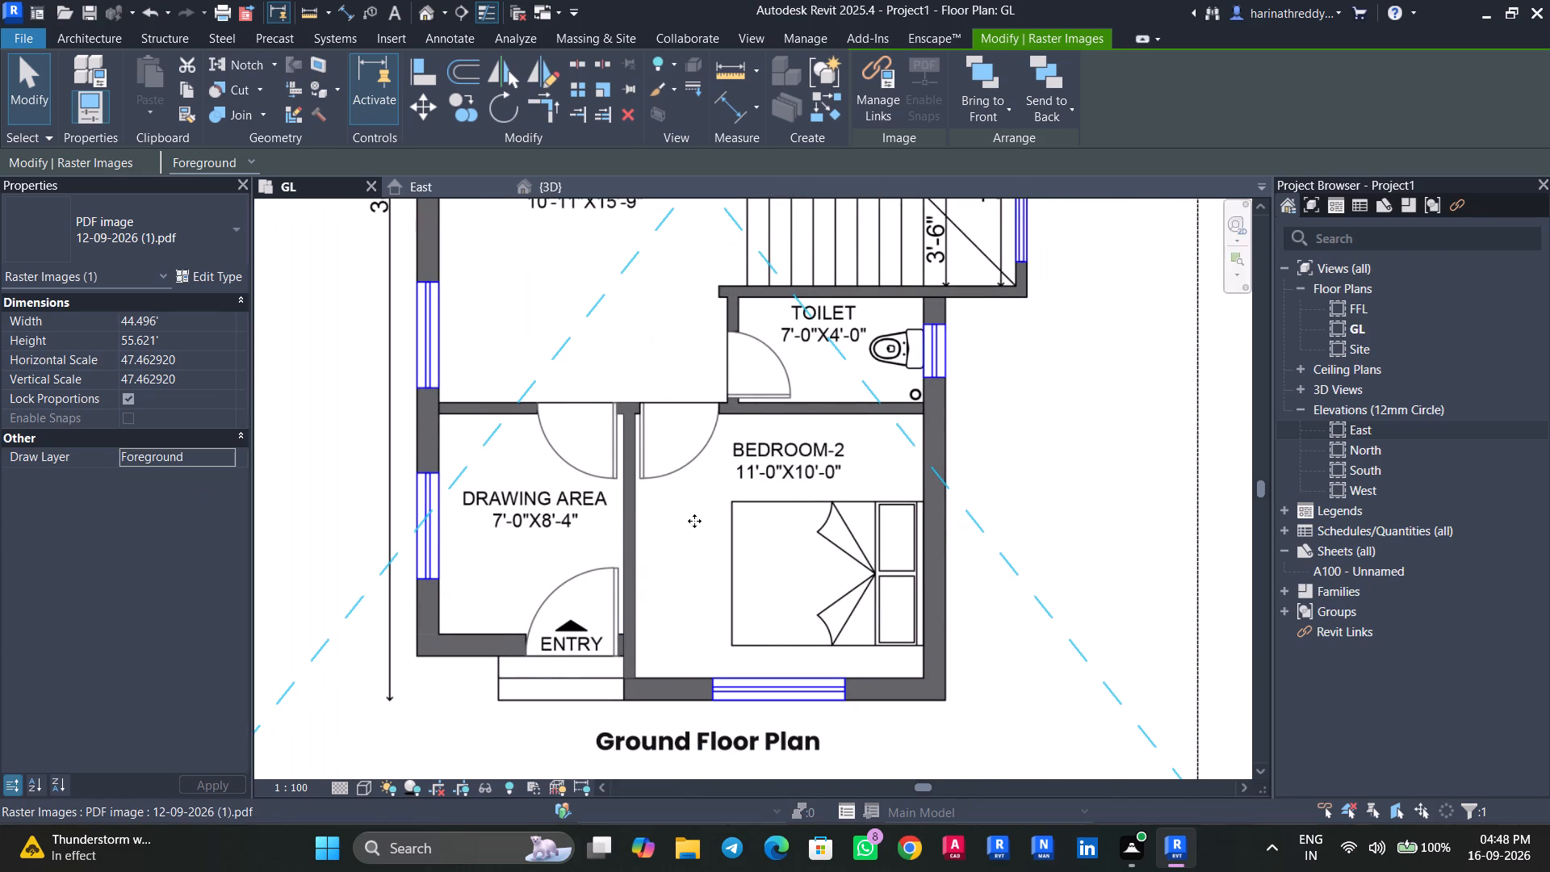
pyautogui.press('Escape')
# Measure the drawing area's exterior-wall window on the PDF with the Scale tool, without rescaling the image.
pyautogui.click(586, 320)
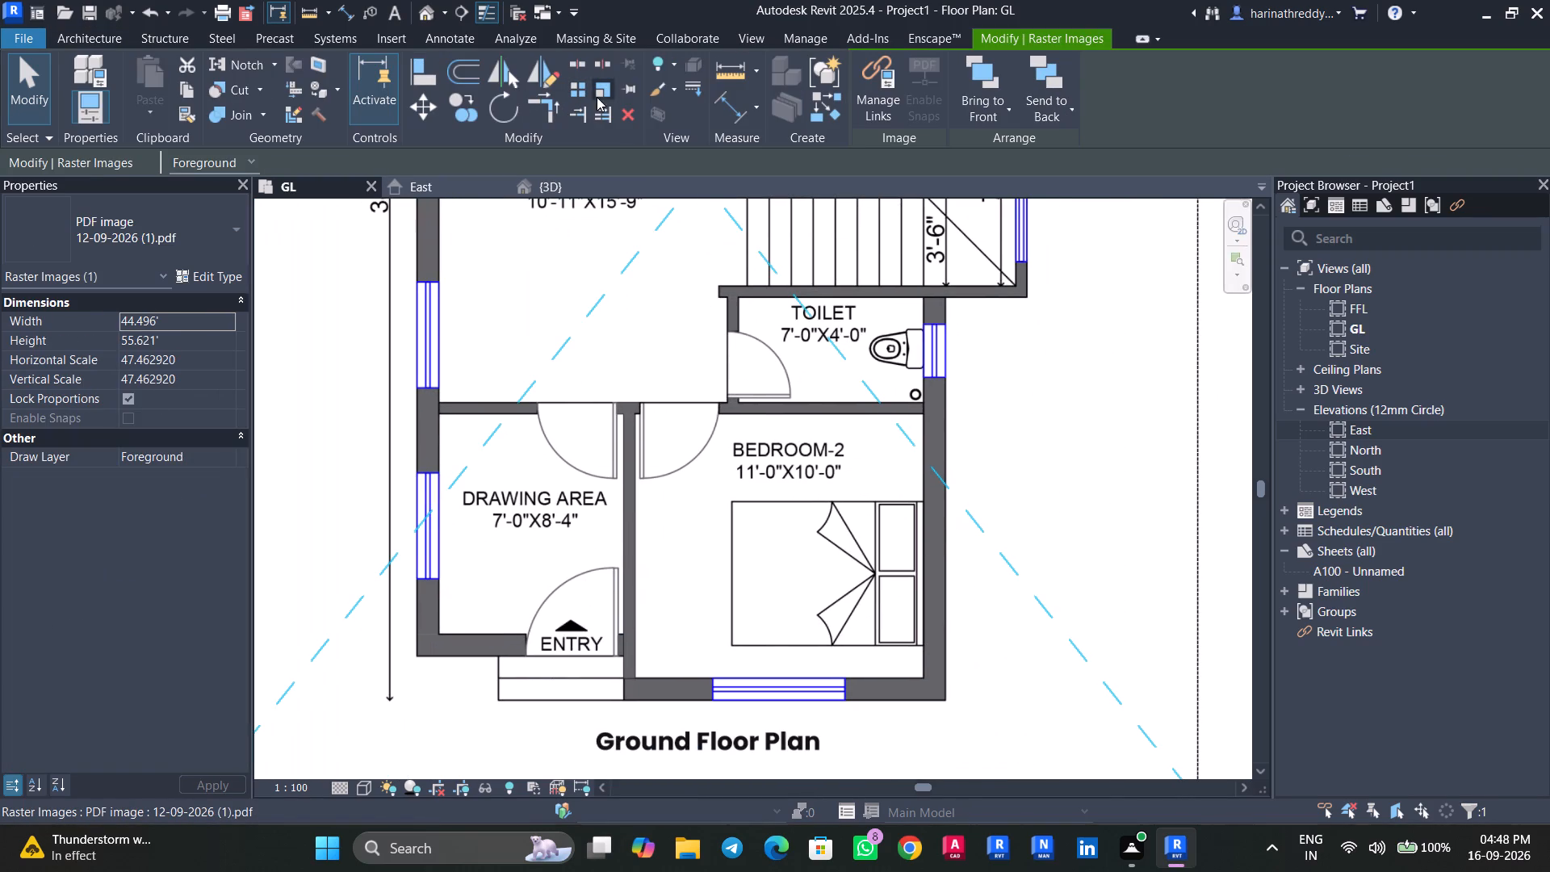
pyautogui.click(599, 94)
pyautogui.scroll(8, 419, 557)
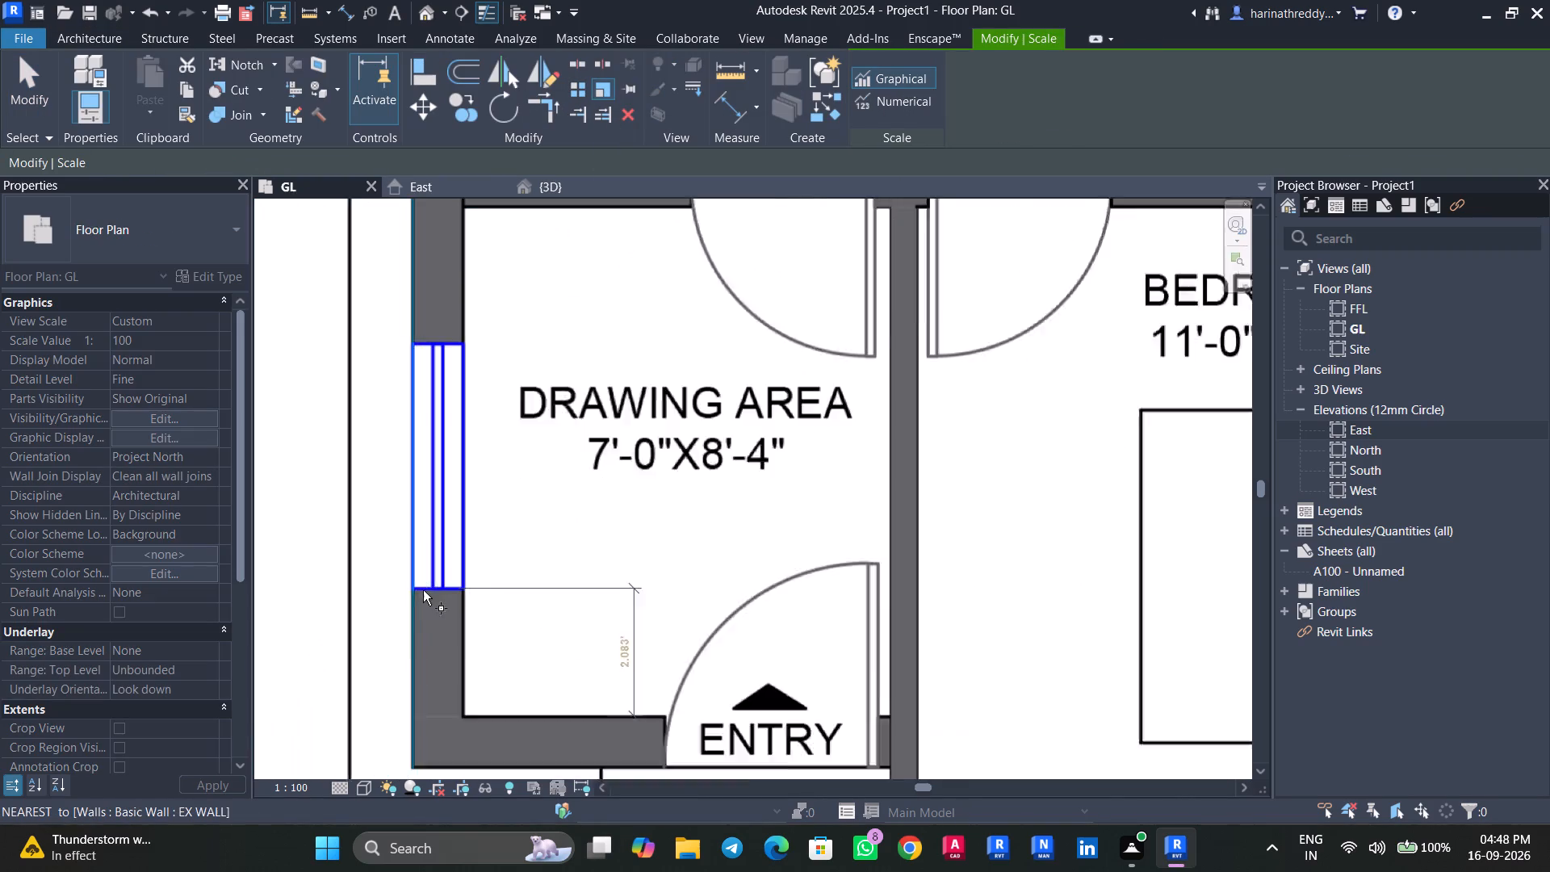
pyautogui.click(408, 588)
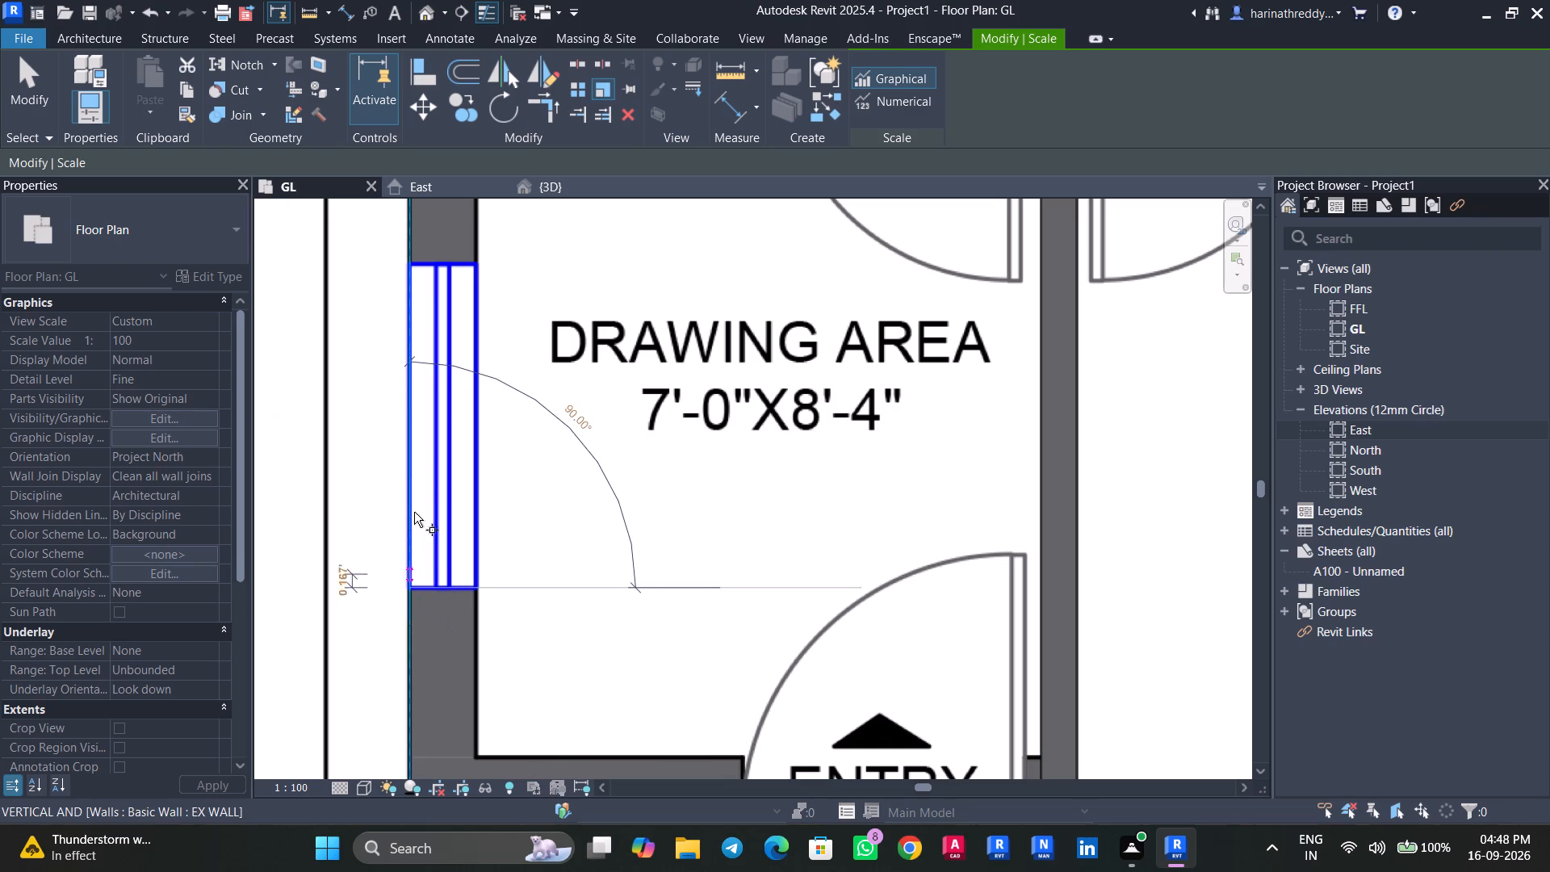
pyautogui.scroll(3, 406, 264)
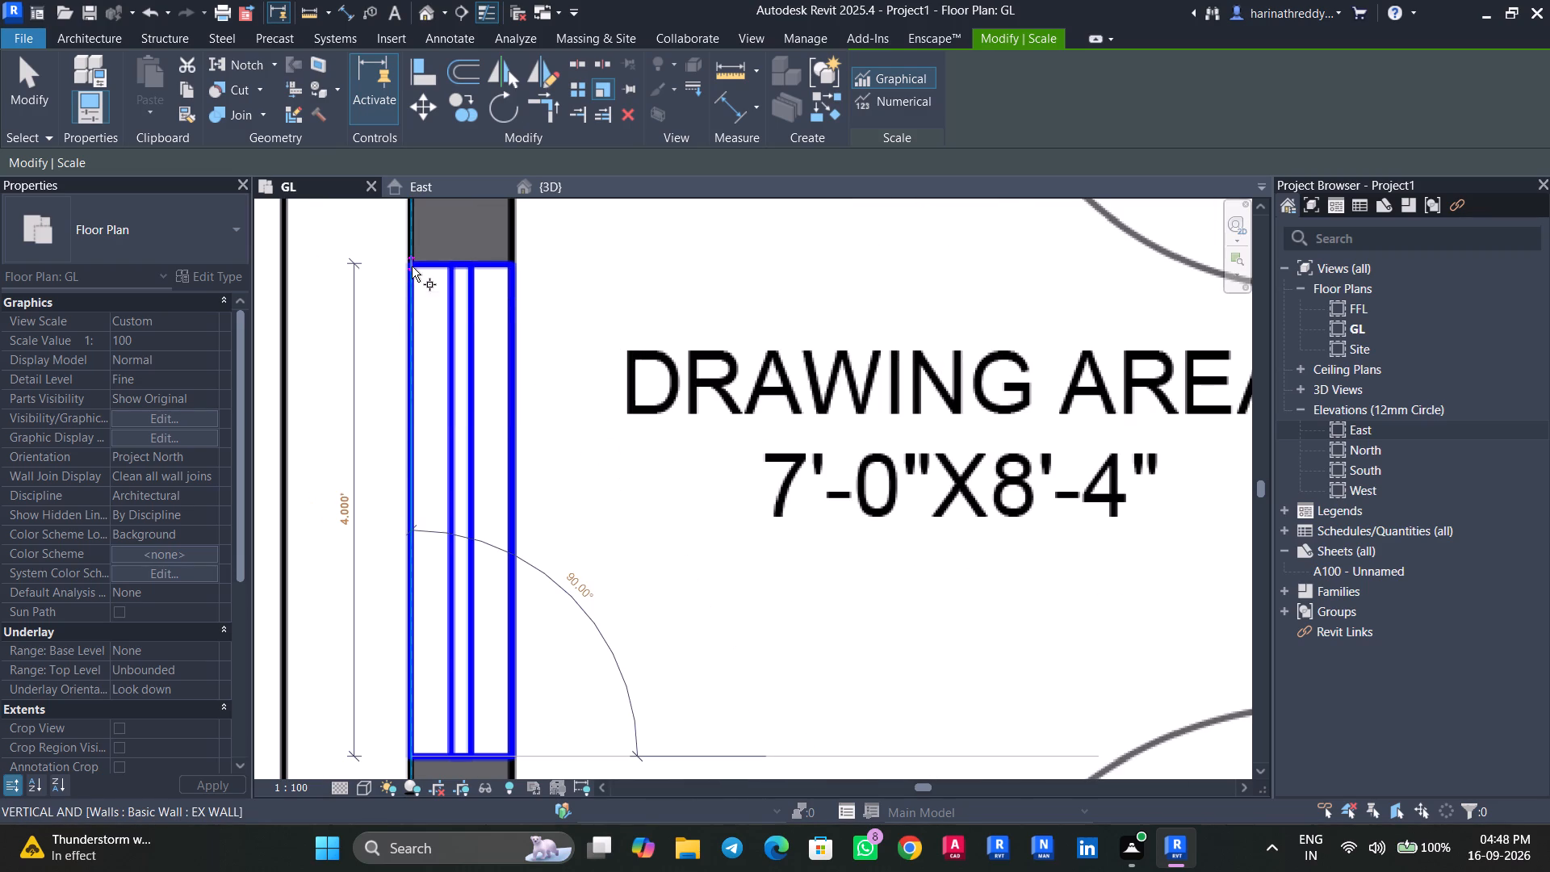
pyautogui.scroll(-10, 408, 266)
pyautogui.moveTo(408, 266); pyautogui.dragTo(467, 512, button='middle')
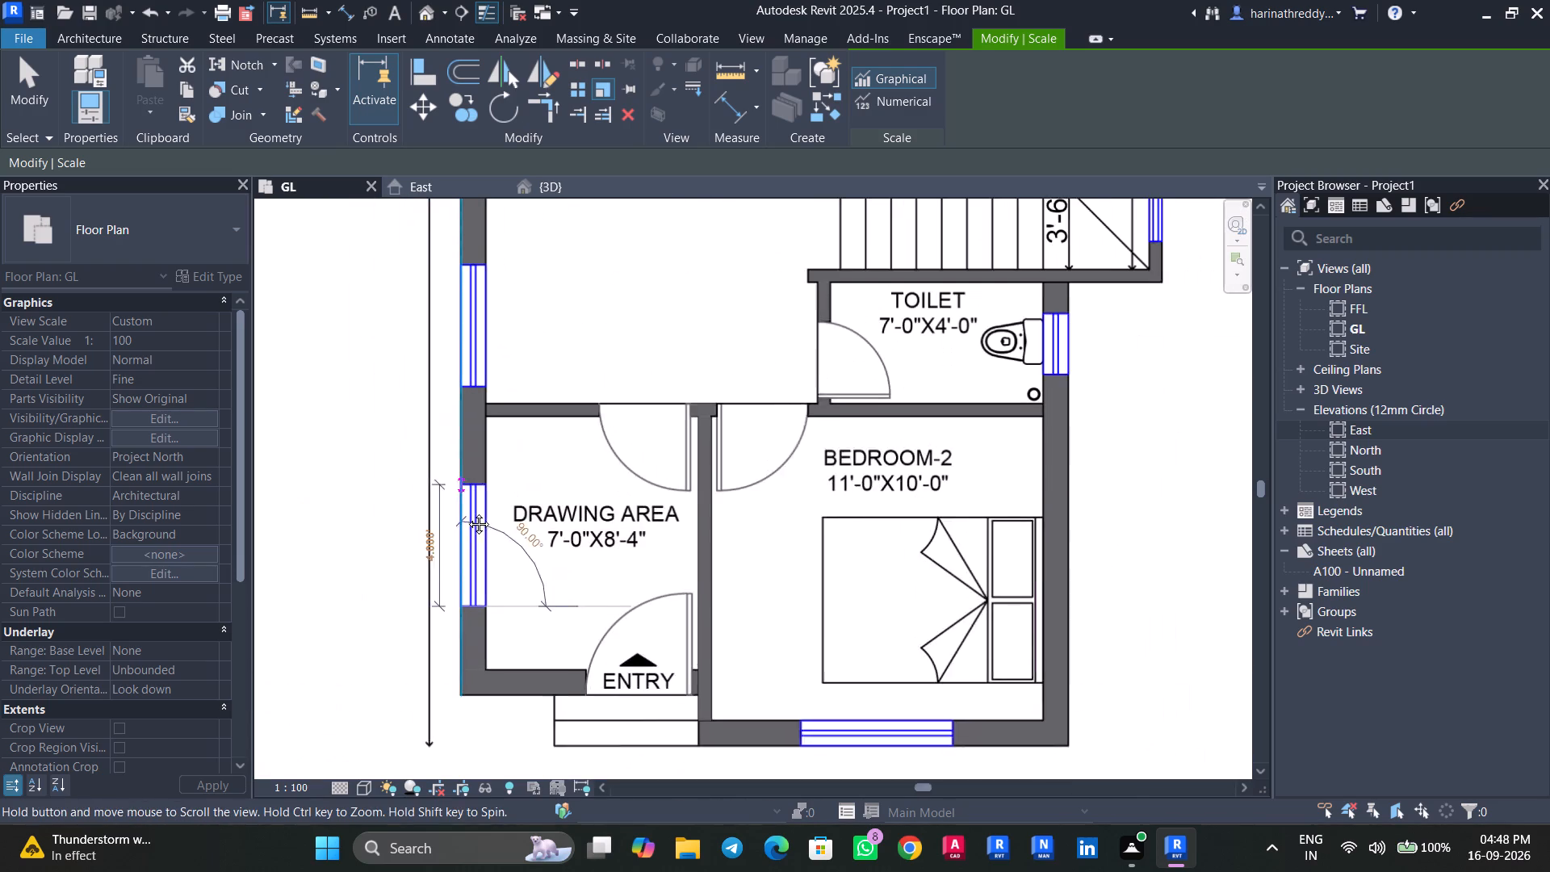
pyautogui.moveTo(467, 512); pyautogui.dragTo(467, 516, button='middle')
pyautogui.scroll(1, 467, 516)
pyautogui.press('Escape')
pyautogui.press('Escape')
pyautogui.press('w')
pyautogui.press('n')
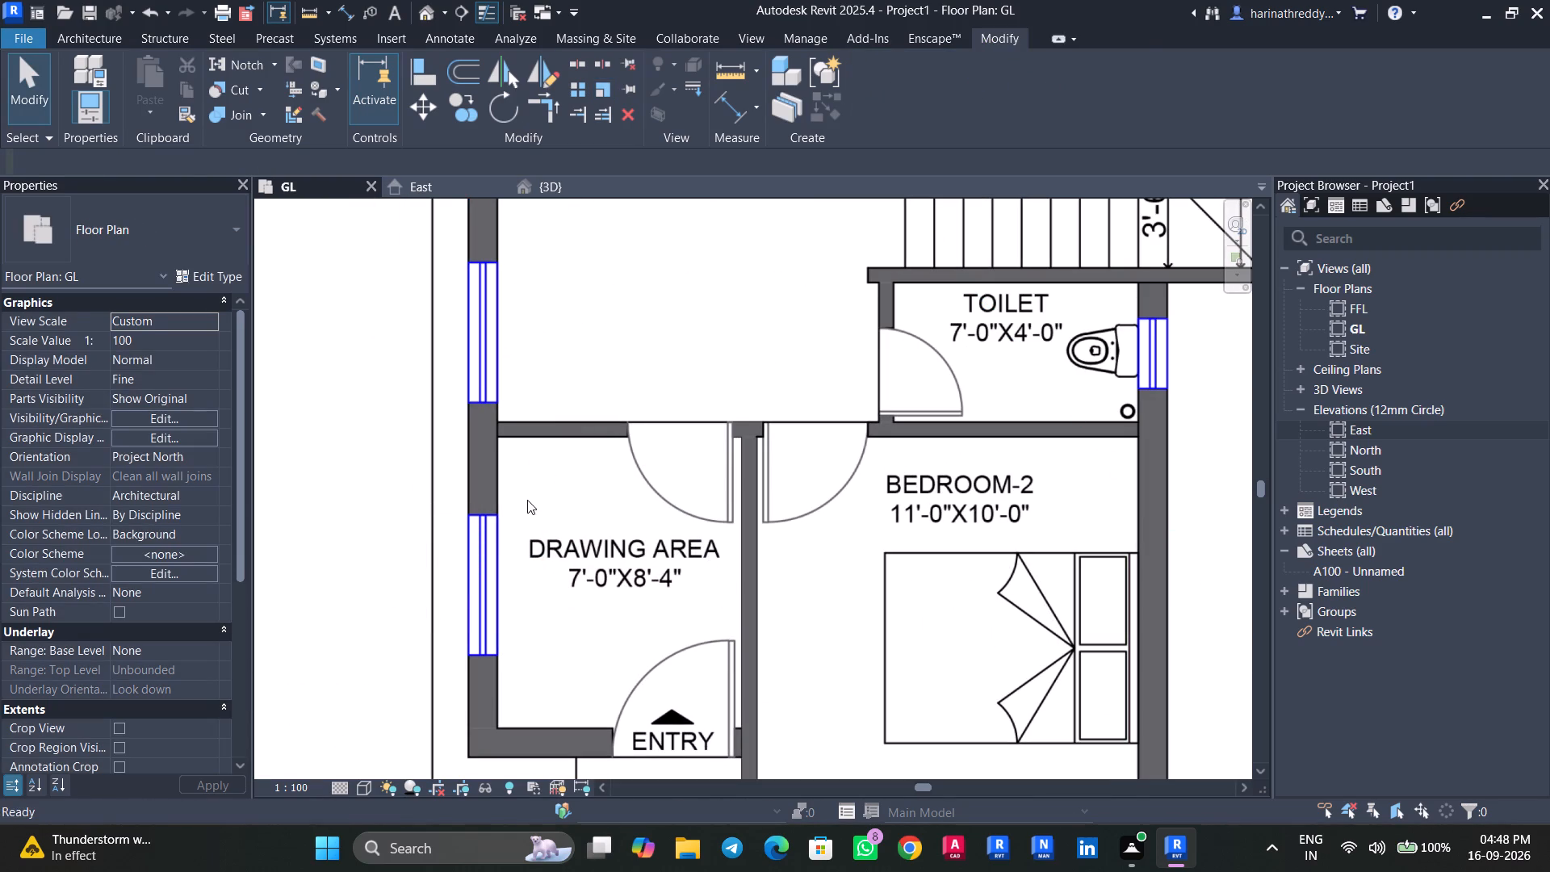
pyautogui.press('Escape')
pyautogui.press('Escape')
# Load the Windows_Concept_Plain_Dbl family from the Windows category of the Autodesk family library.
pyautogui.click(399, 31)
pyautogui.click(868, 104)
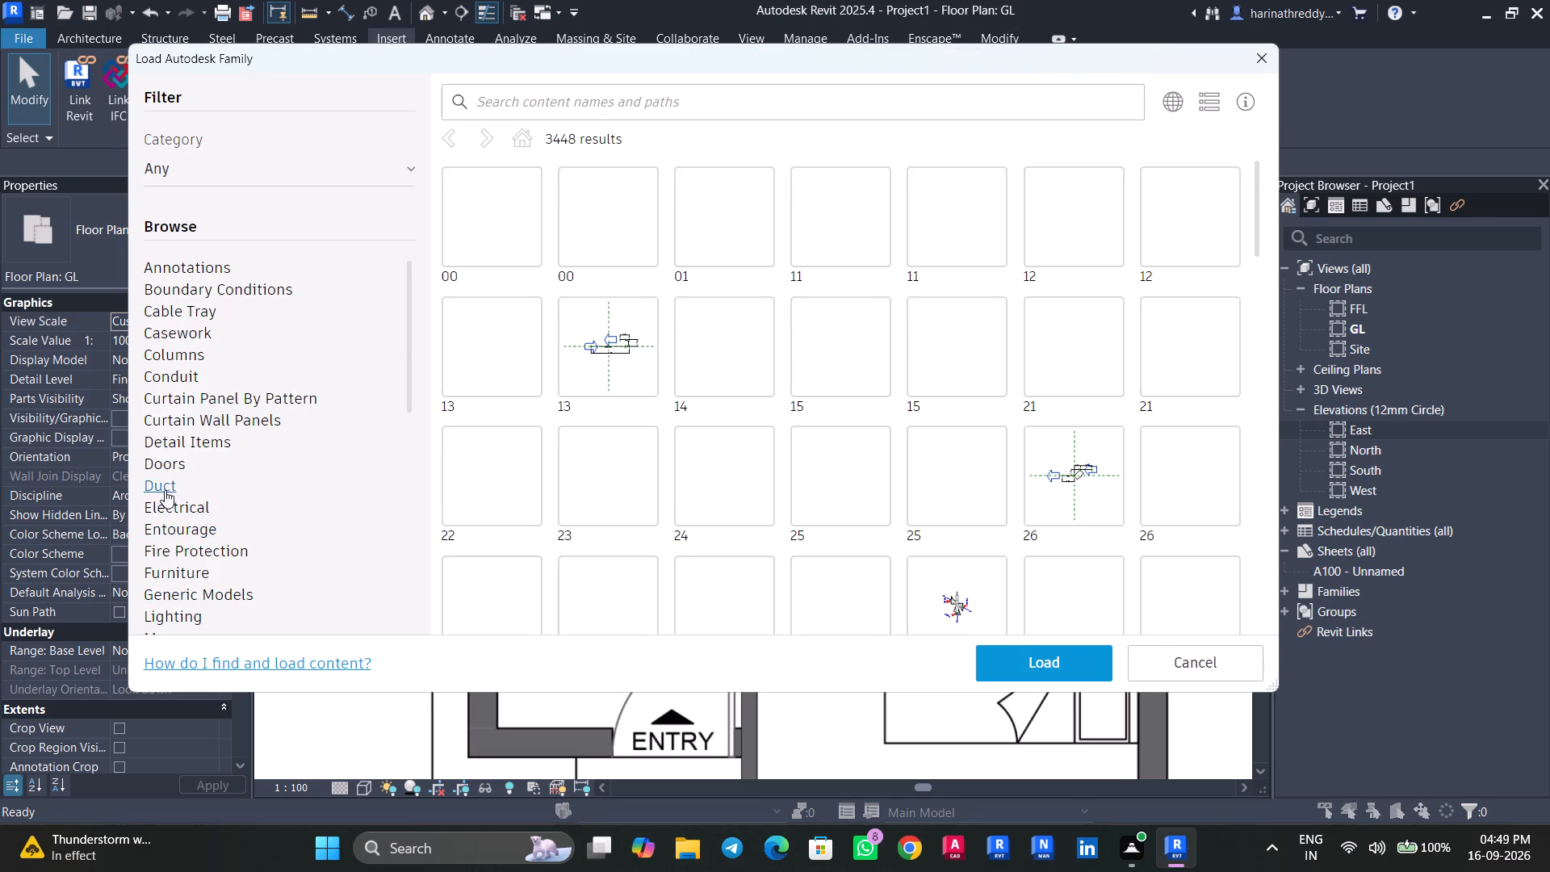
pyautogui.scroll(-10, 166, 490)
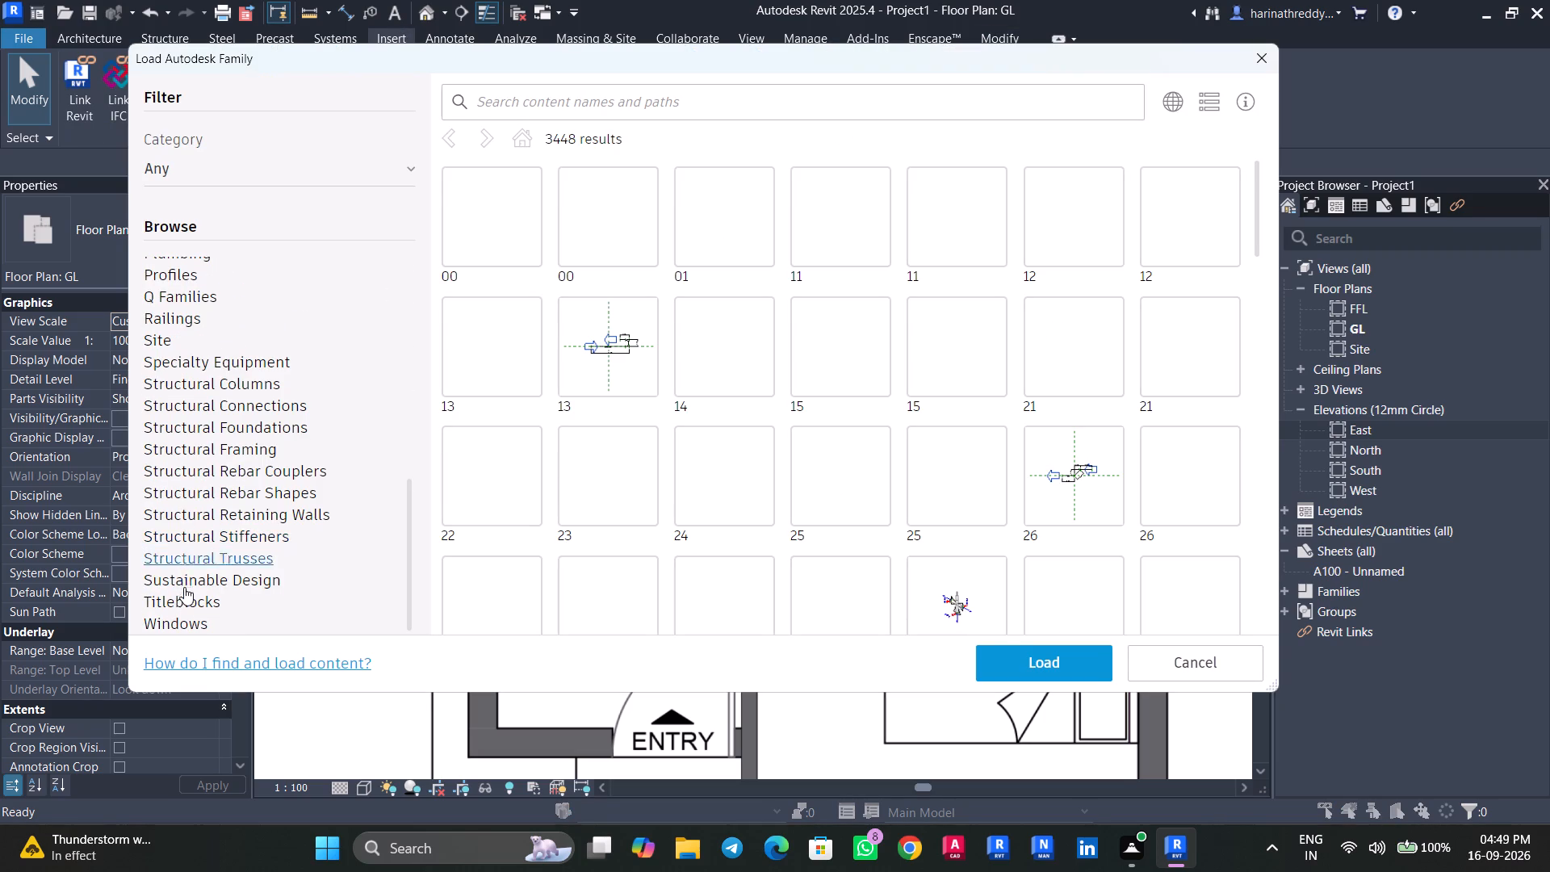
pyautogui.click(182, 621)
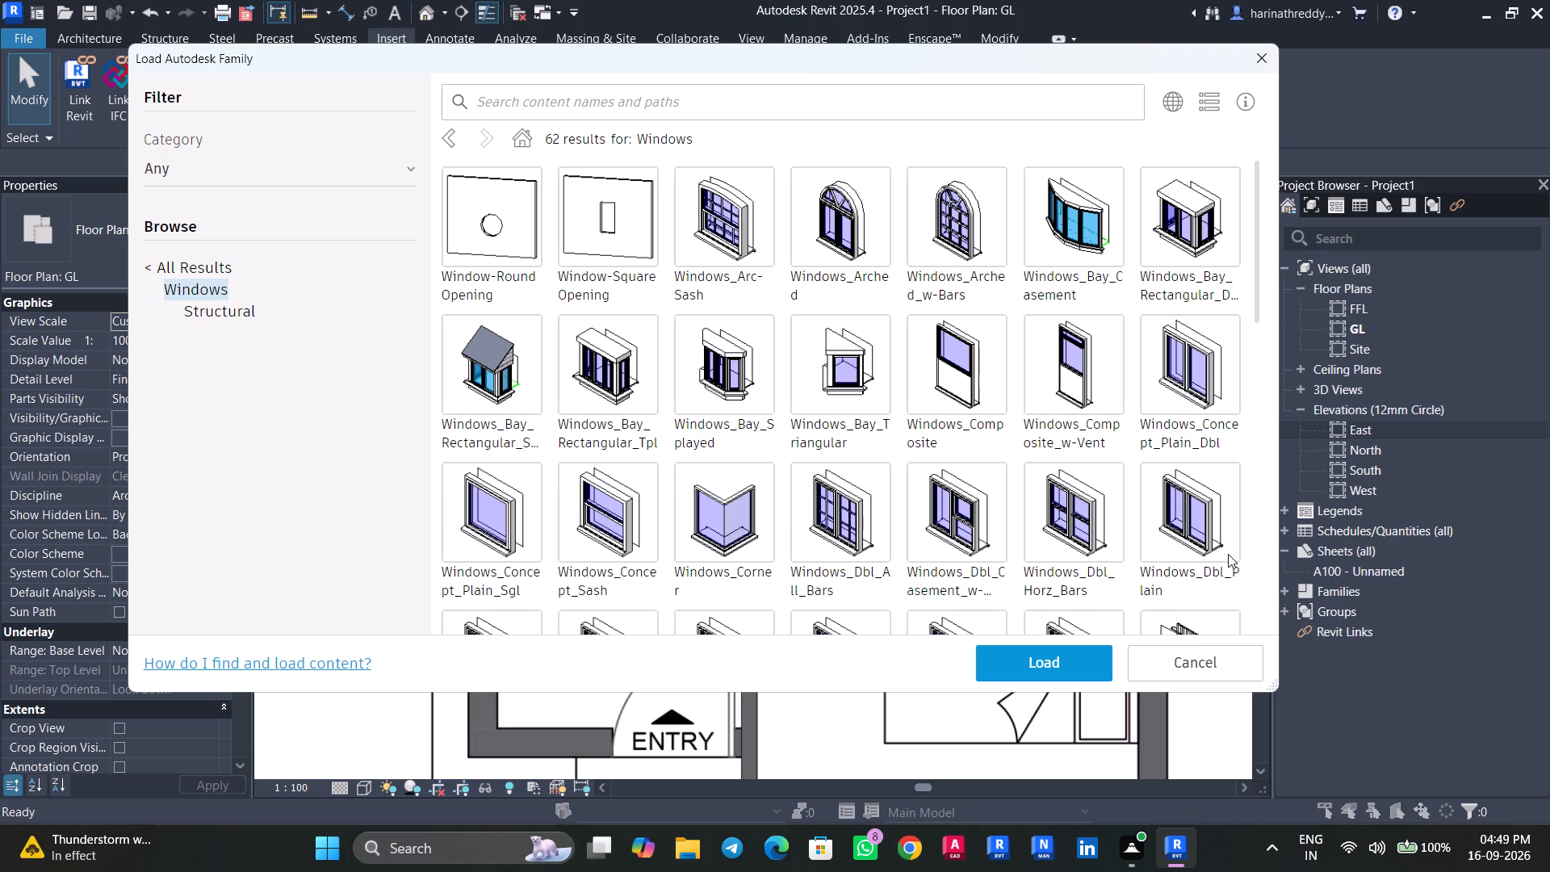
pyautogui.press('Left')
pyautogui.press('Return')
pyautogui.click(1149, 334)
pyautogui.click(1054, 660)
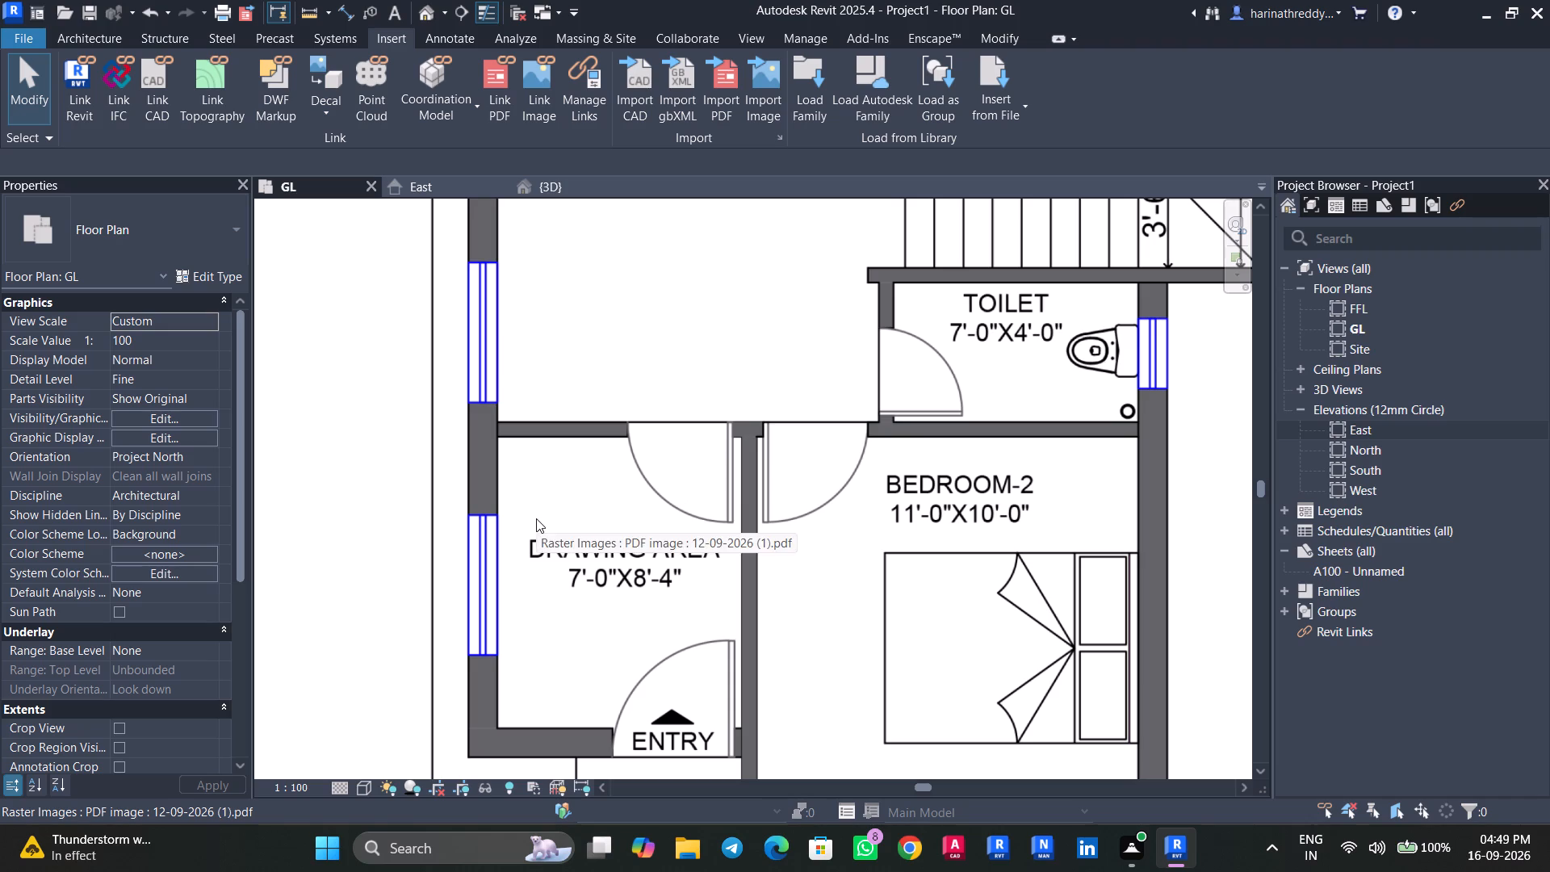
# Duplicate the 910x910mm type of the Windows_Concept_Plain_Dbl family as W1.
pyautogui.write('CM')
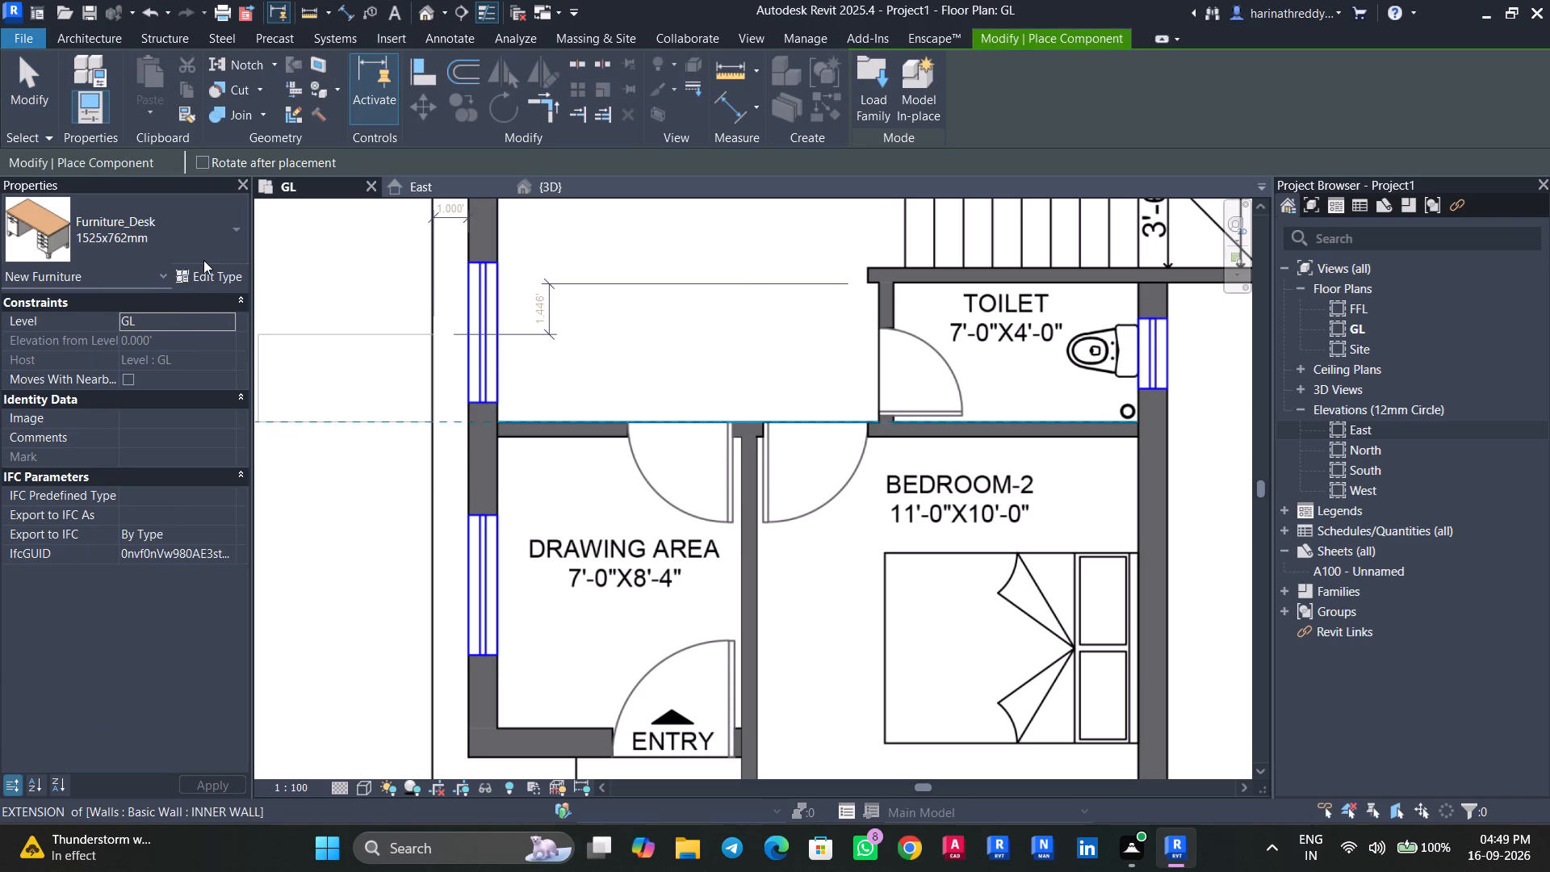
pyautogui.press('Escape')
pyautogui.write('WN')
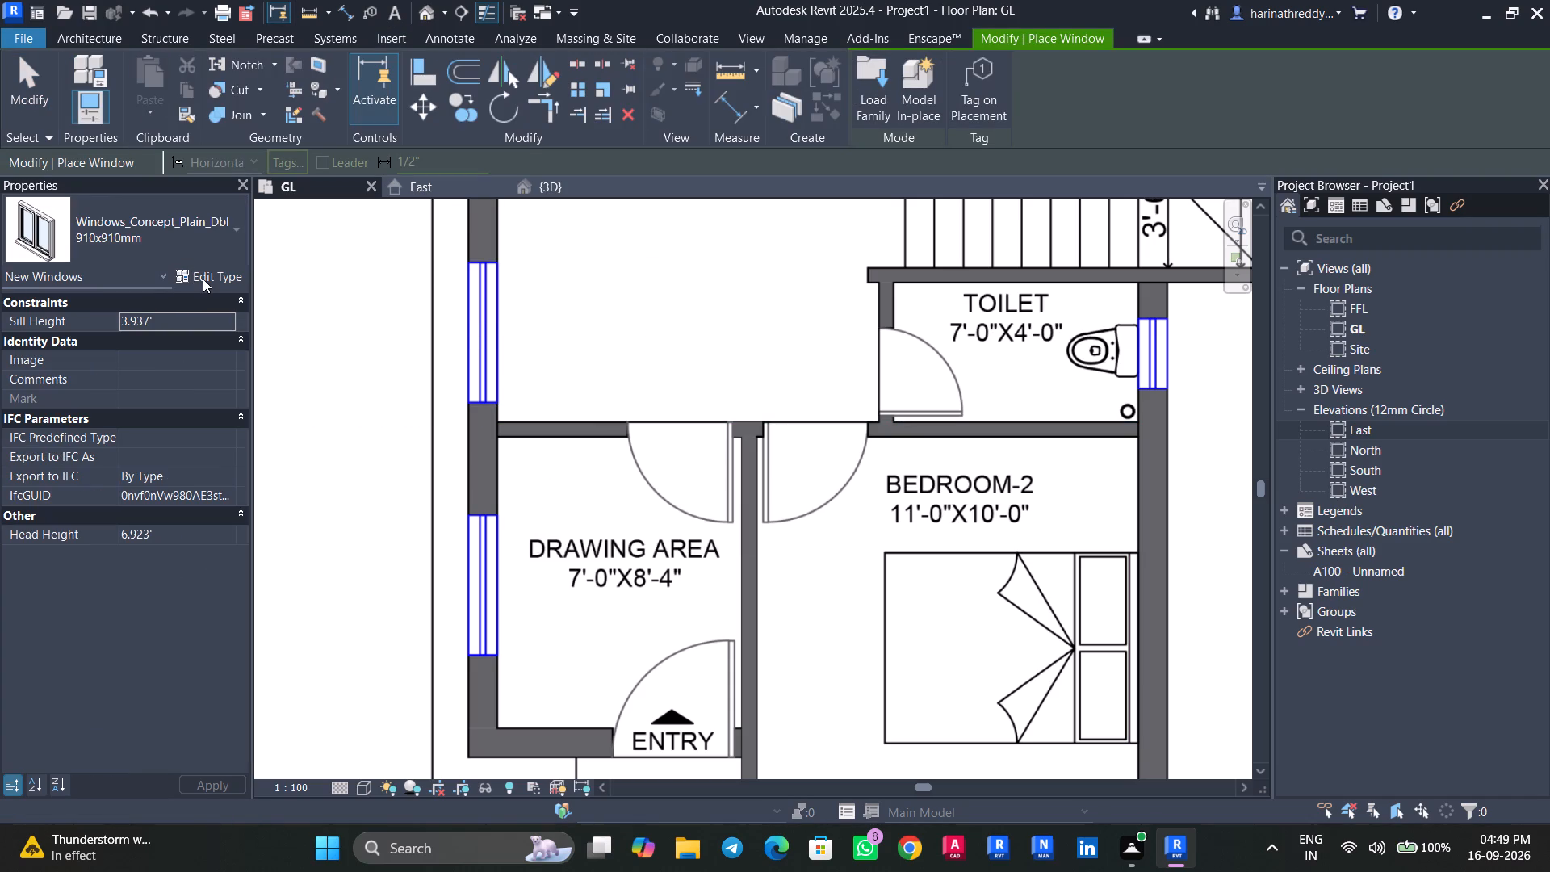
pyautogui.click(203, 279)
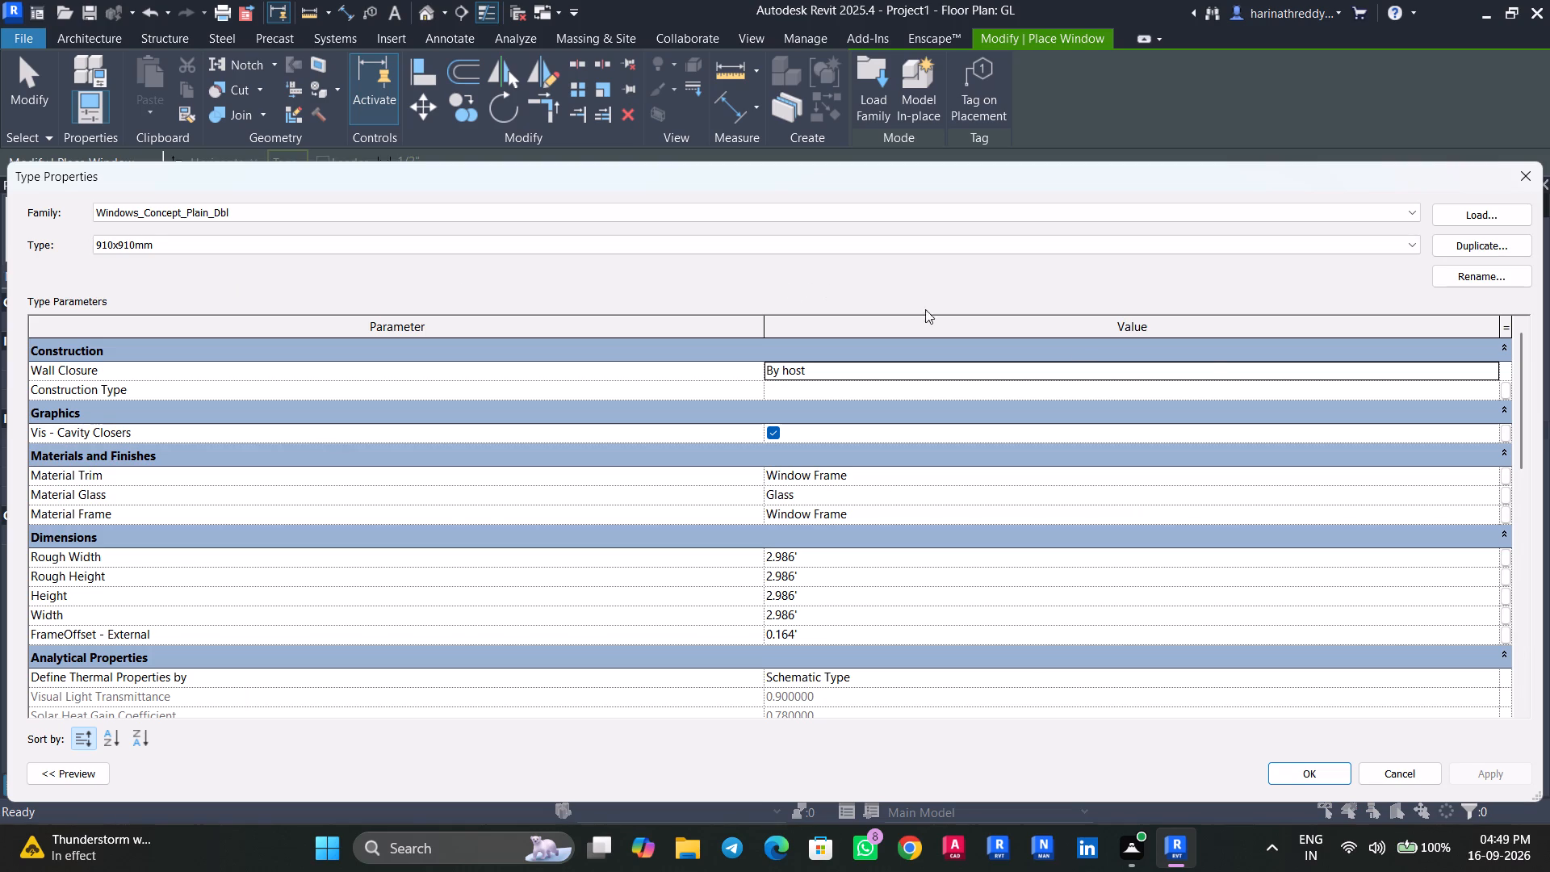
pyautogui.click(1459, 249)
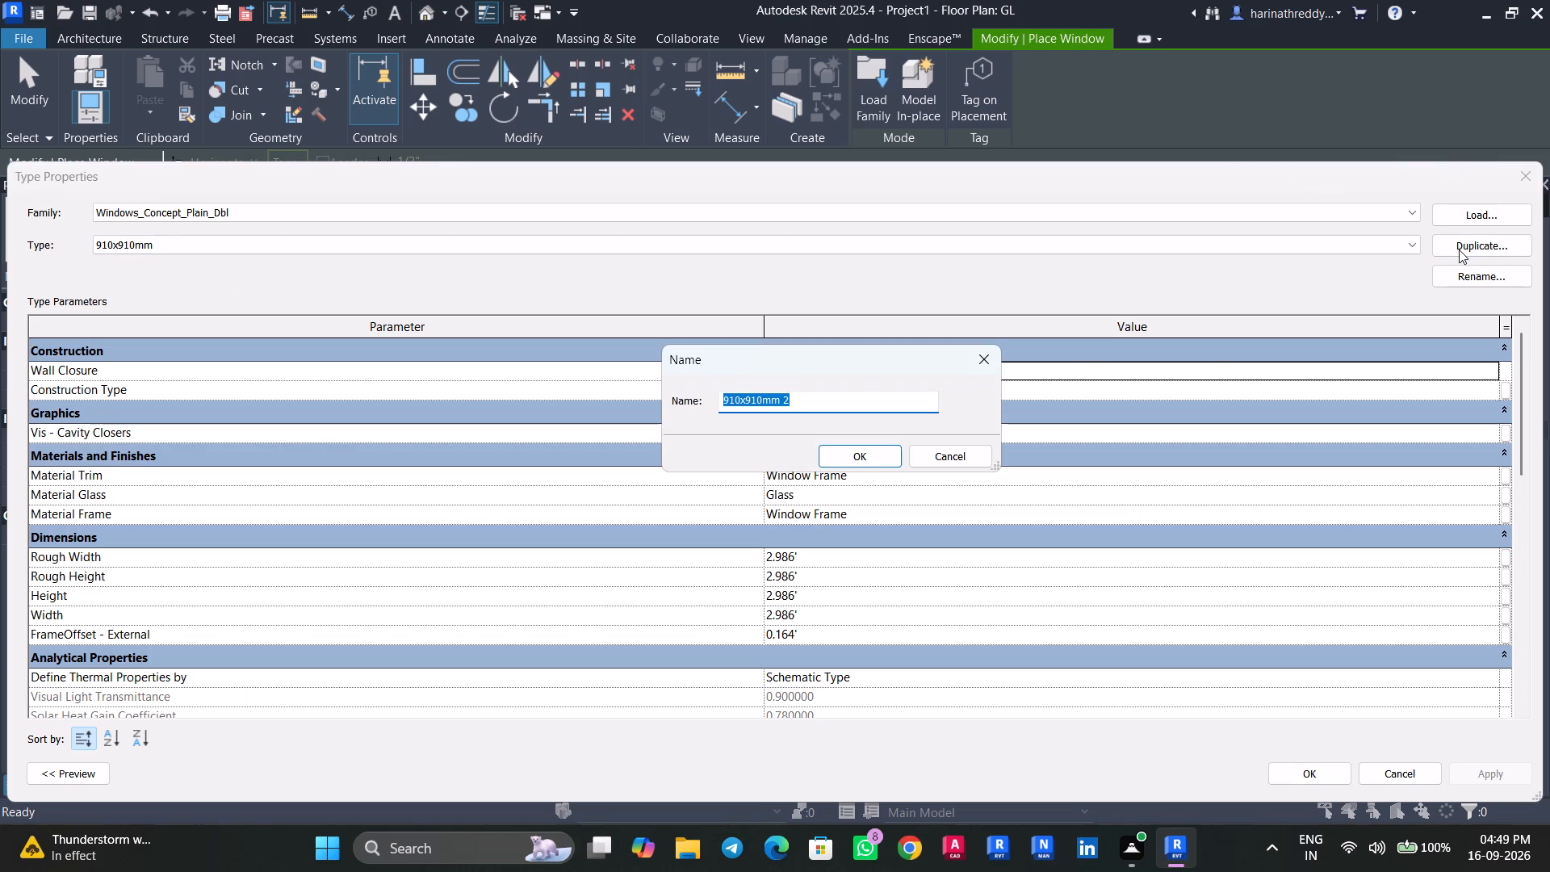
pyautogui.write('W1')
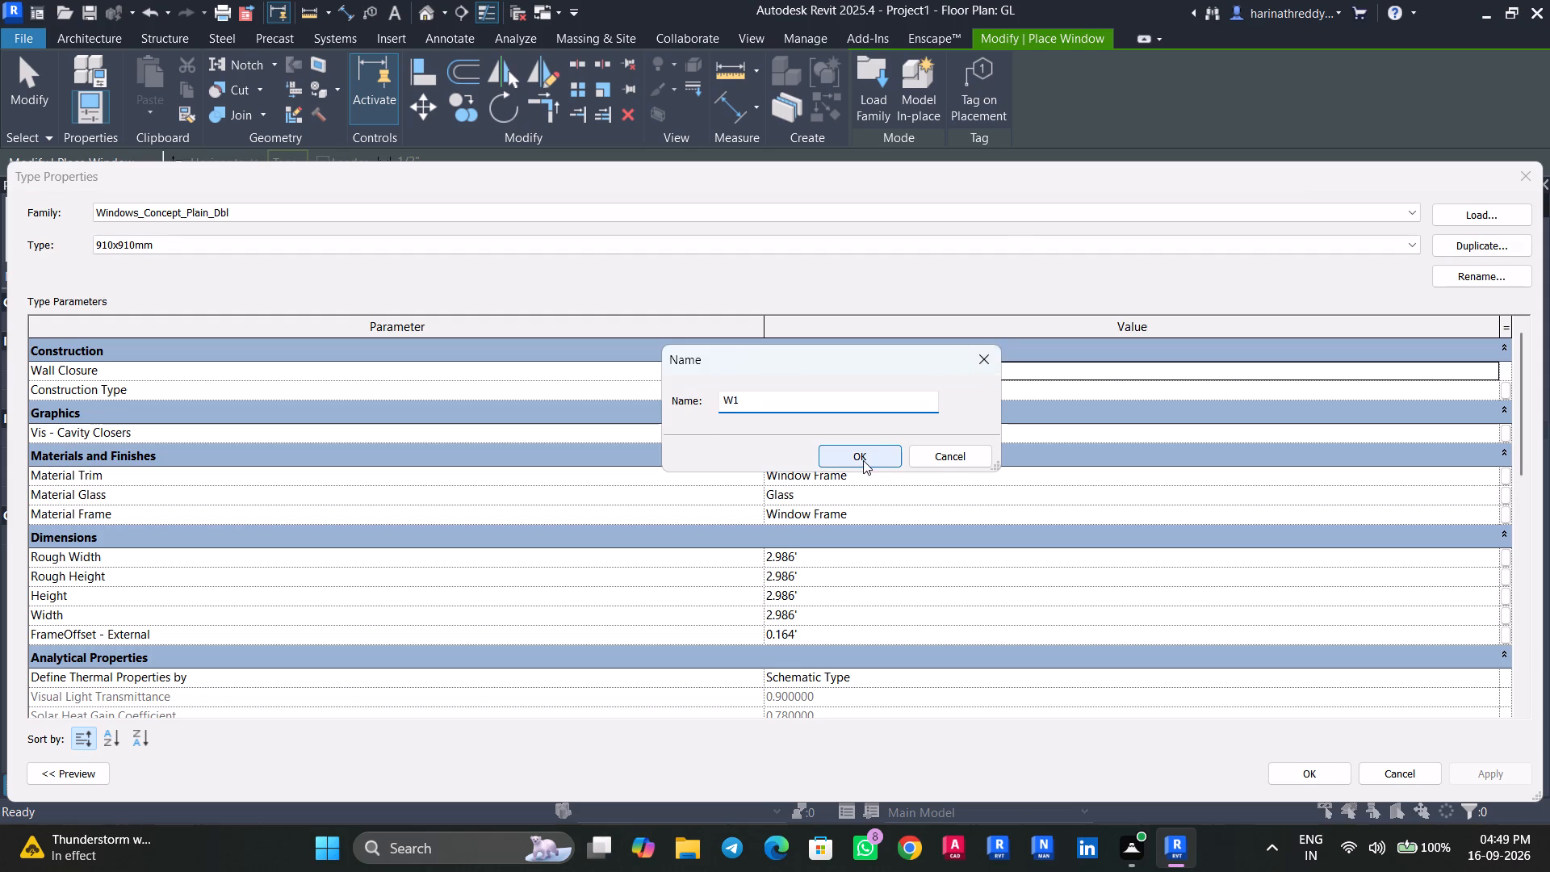
pyautogui.click(863, 460)
# Set the Rough Width of window type W1 to 4' and apply it.
pyautogui.scroll(-3, 870, 567)
pyautogui.scroll(2, 870, 567)
pyautogui.scroll(-1, 870, 567)
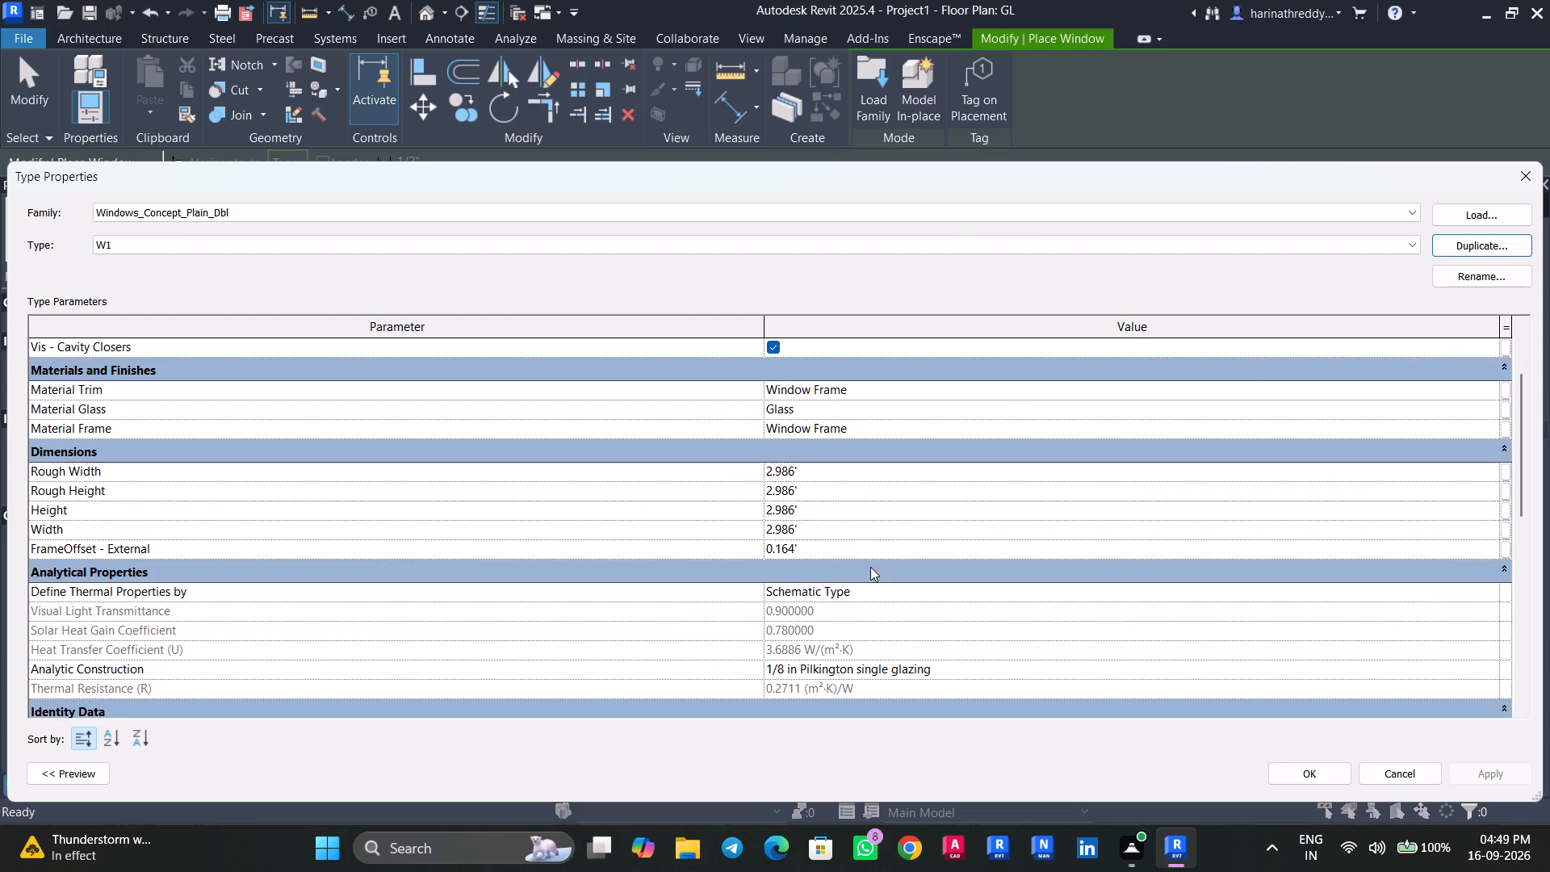
pyautogui.scroll(7, 820, 485)
pyautogui.scroll(-4, 820, 487)
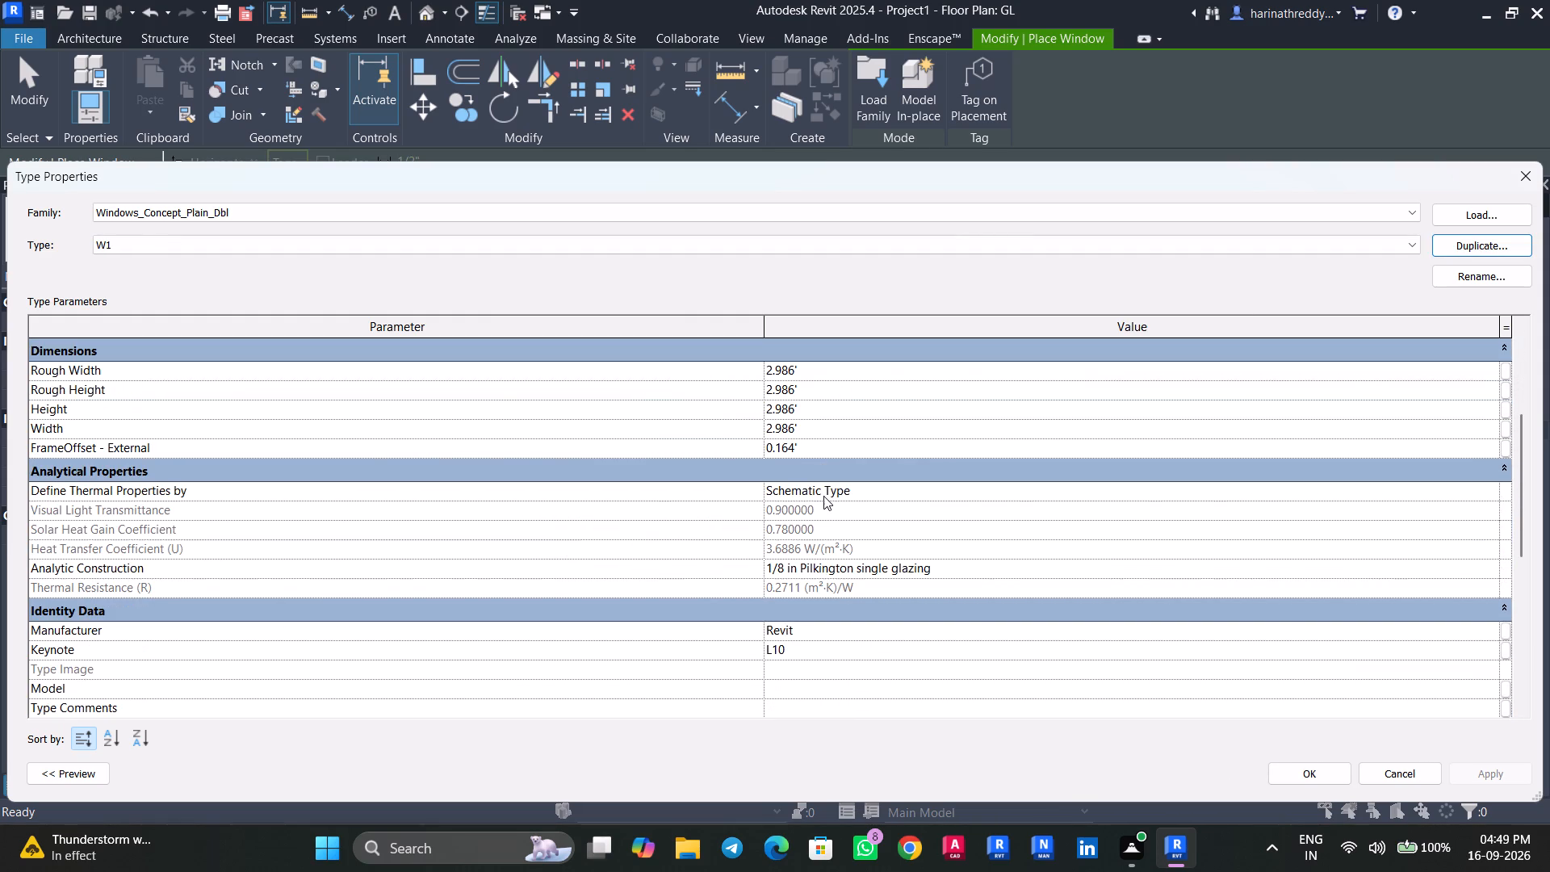
pyautogui.click(824, 367)
pyautogui.write("4'")
pyautogui.press('Return')
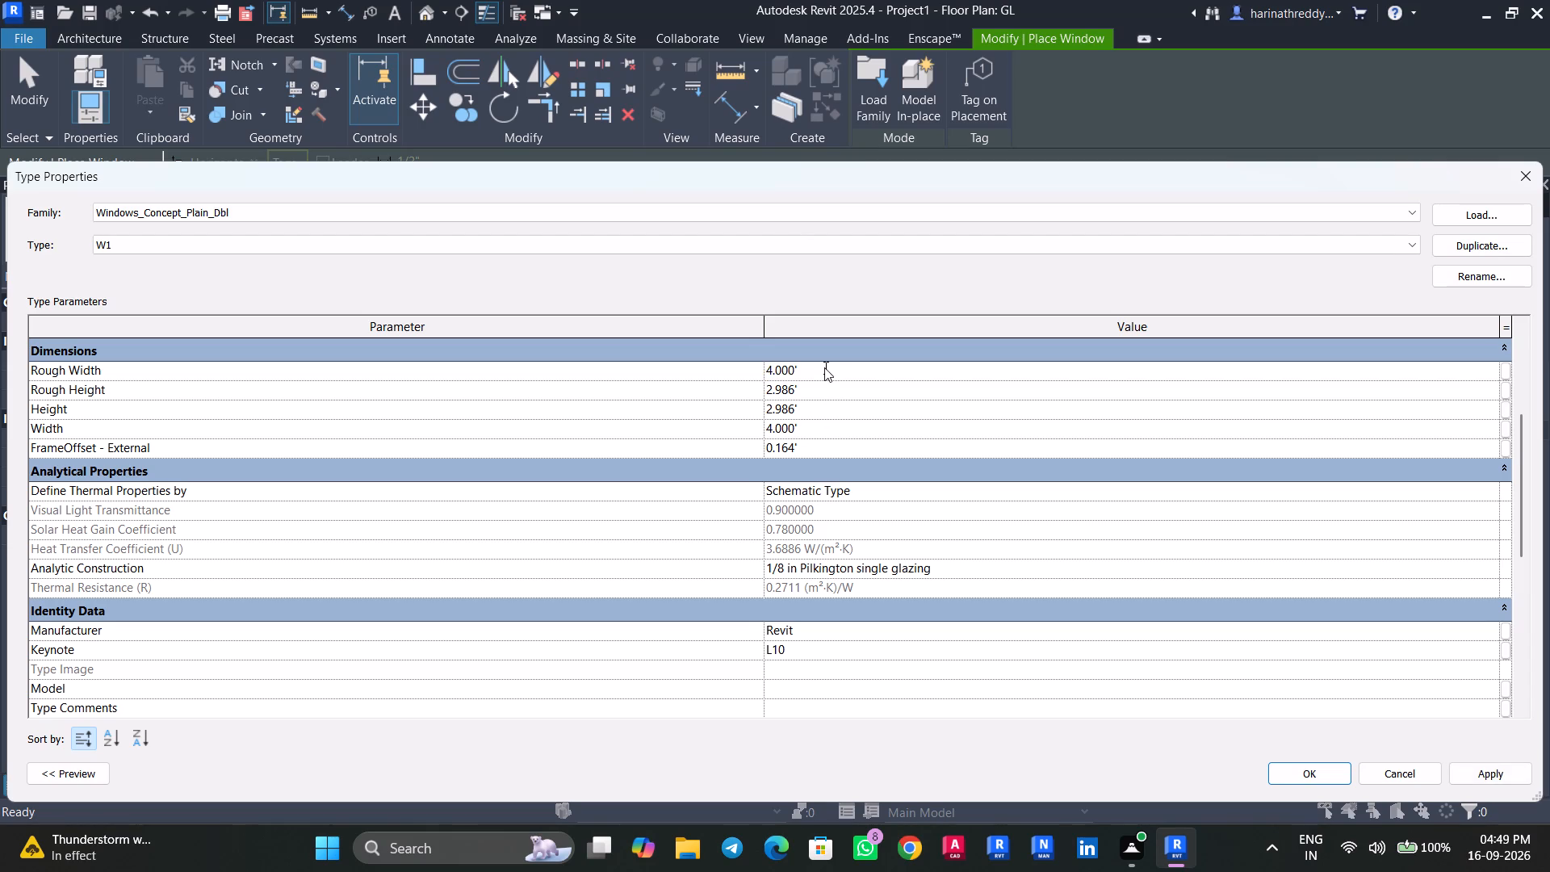
pyautogui.click(1530, 782)
pyautogui.click(1292, 774)
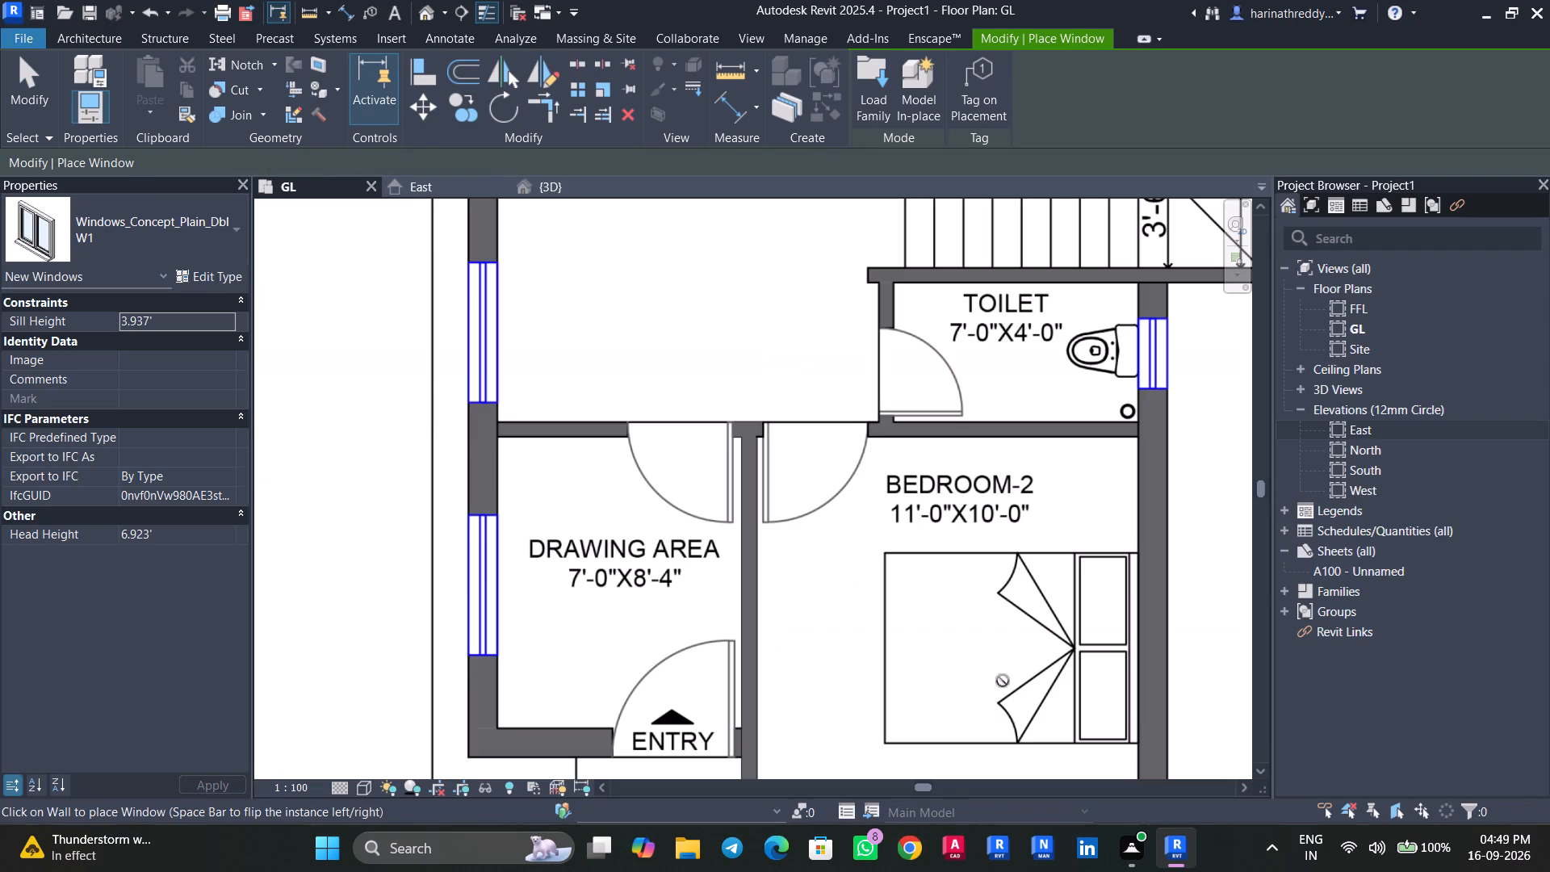
# Place W1 windows over the PDF's drawing-area window and the hall's two exterior-wall windows.
pyautogui.scroll(2, 458, 594)
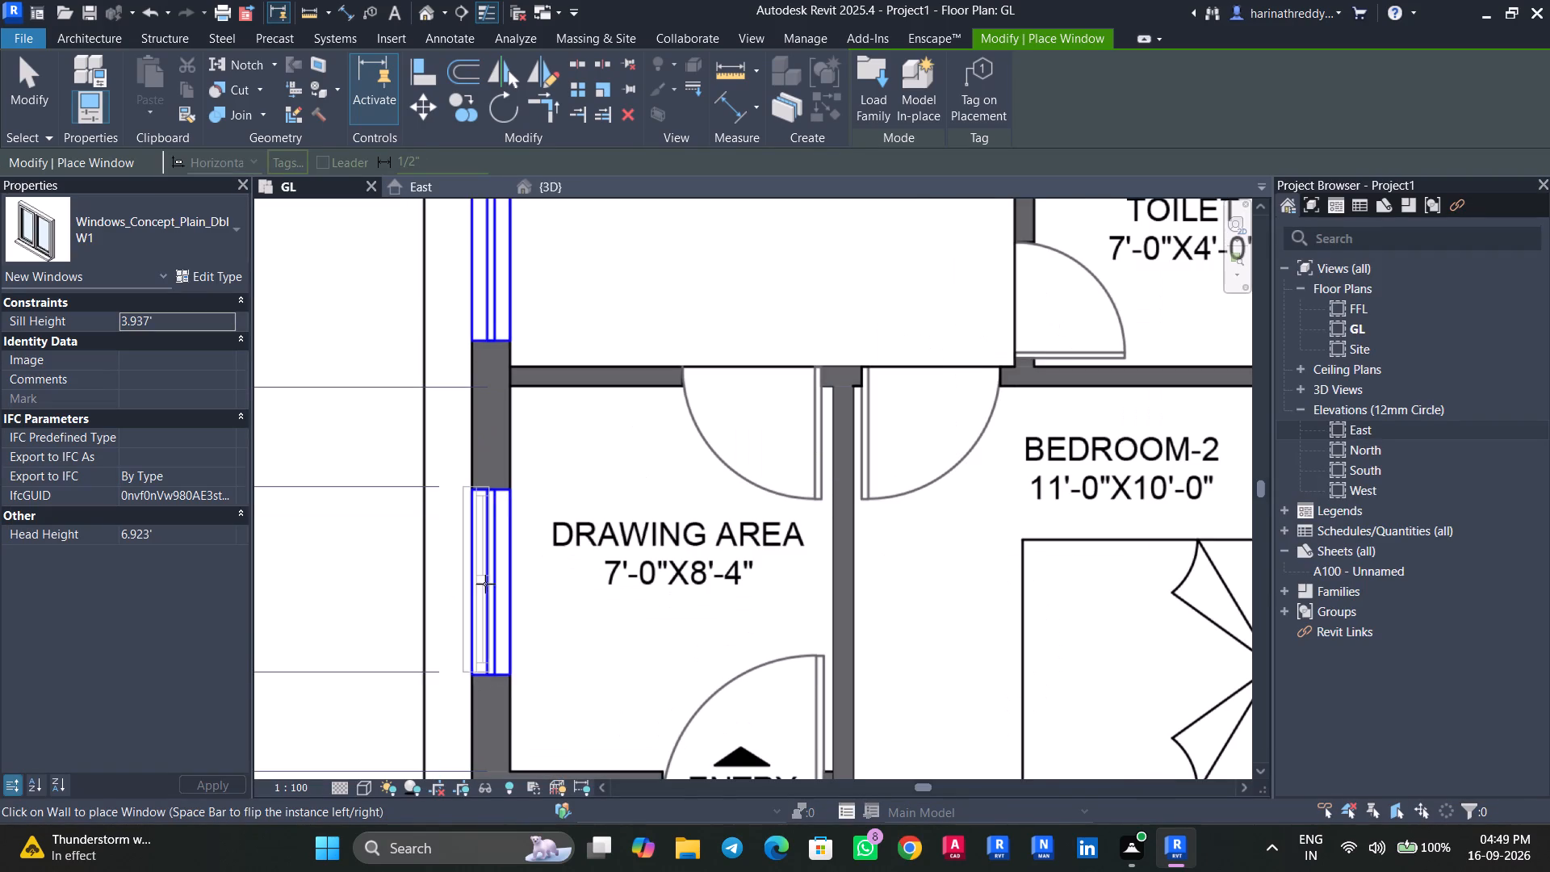
pyautogui.scroll(4, 484, 583)
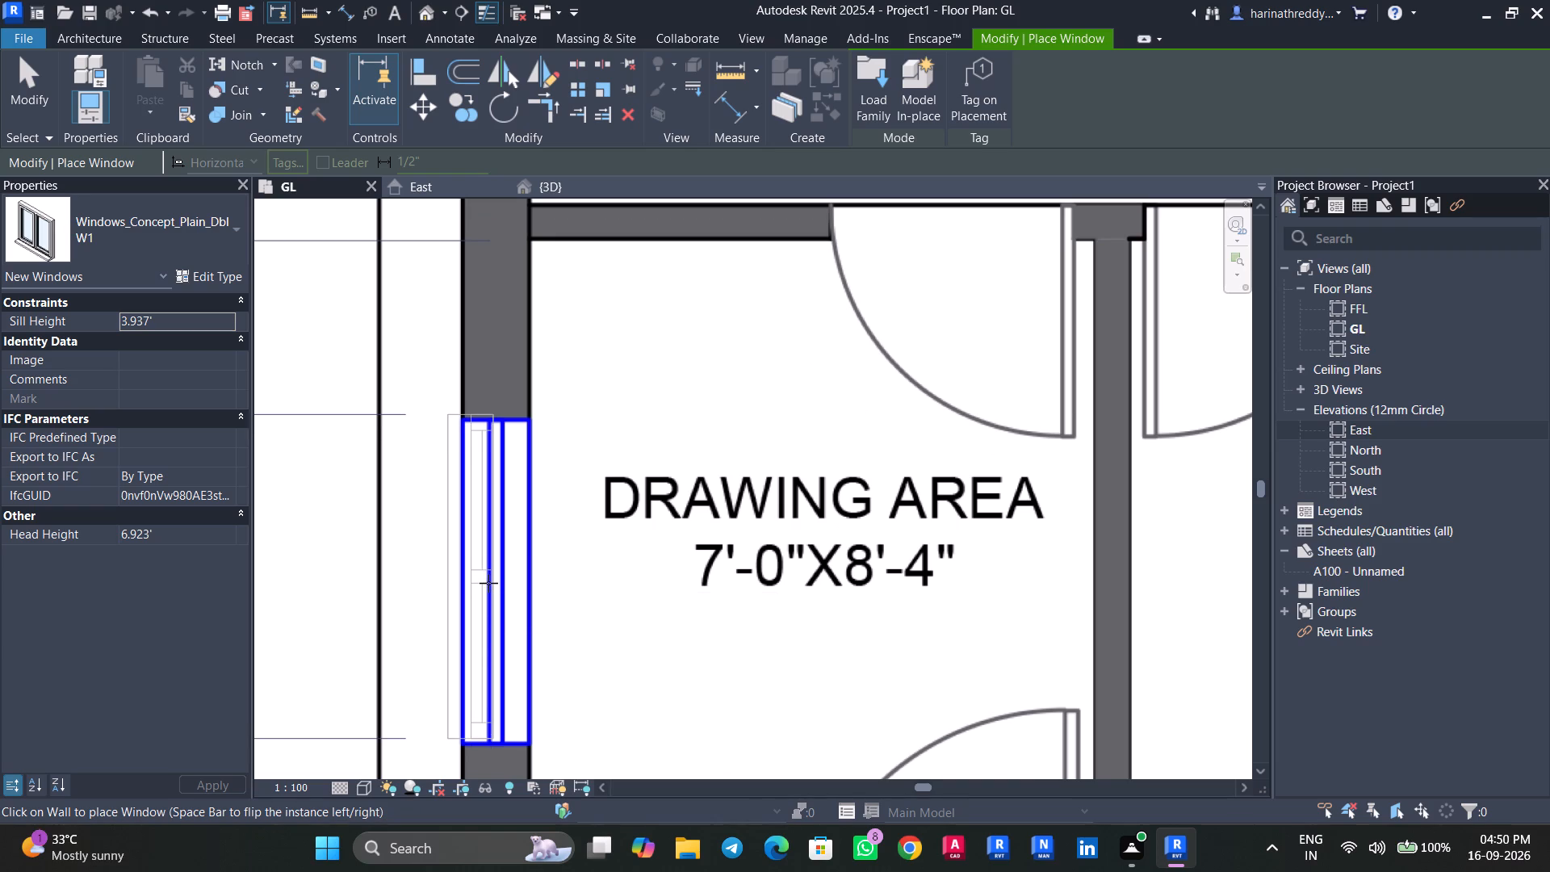
pyautogui.click(488, 583)
pyautogui.scroll(-3, 572, 598)
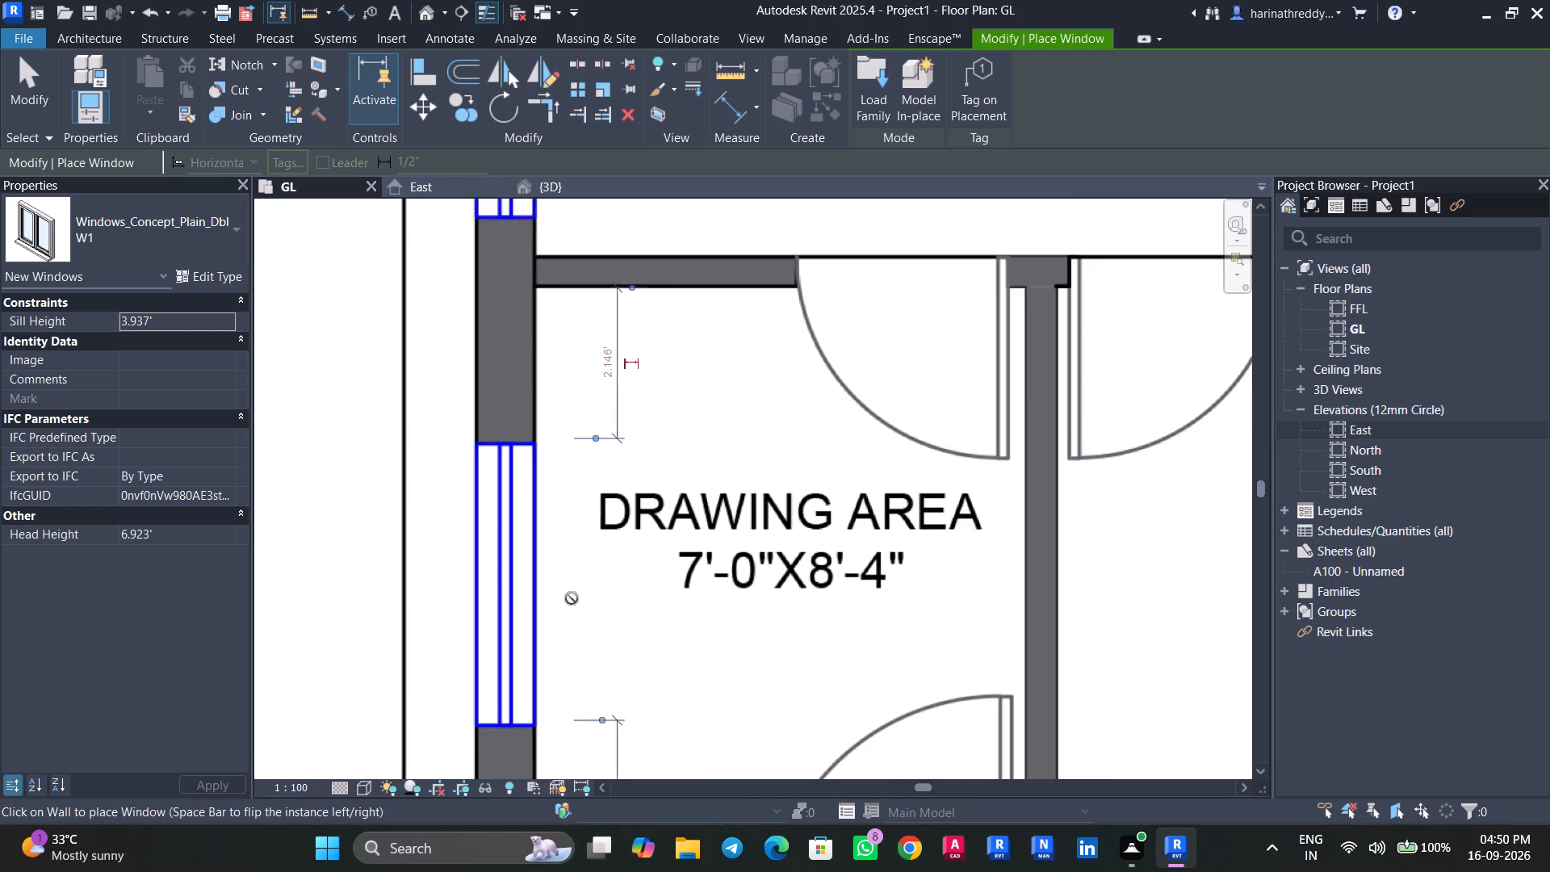
pyautogui.scroll(-7, 572, 598)
pyautogui.scroll(7, 559, 457)
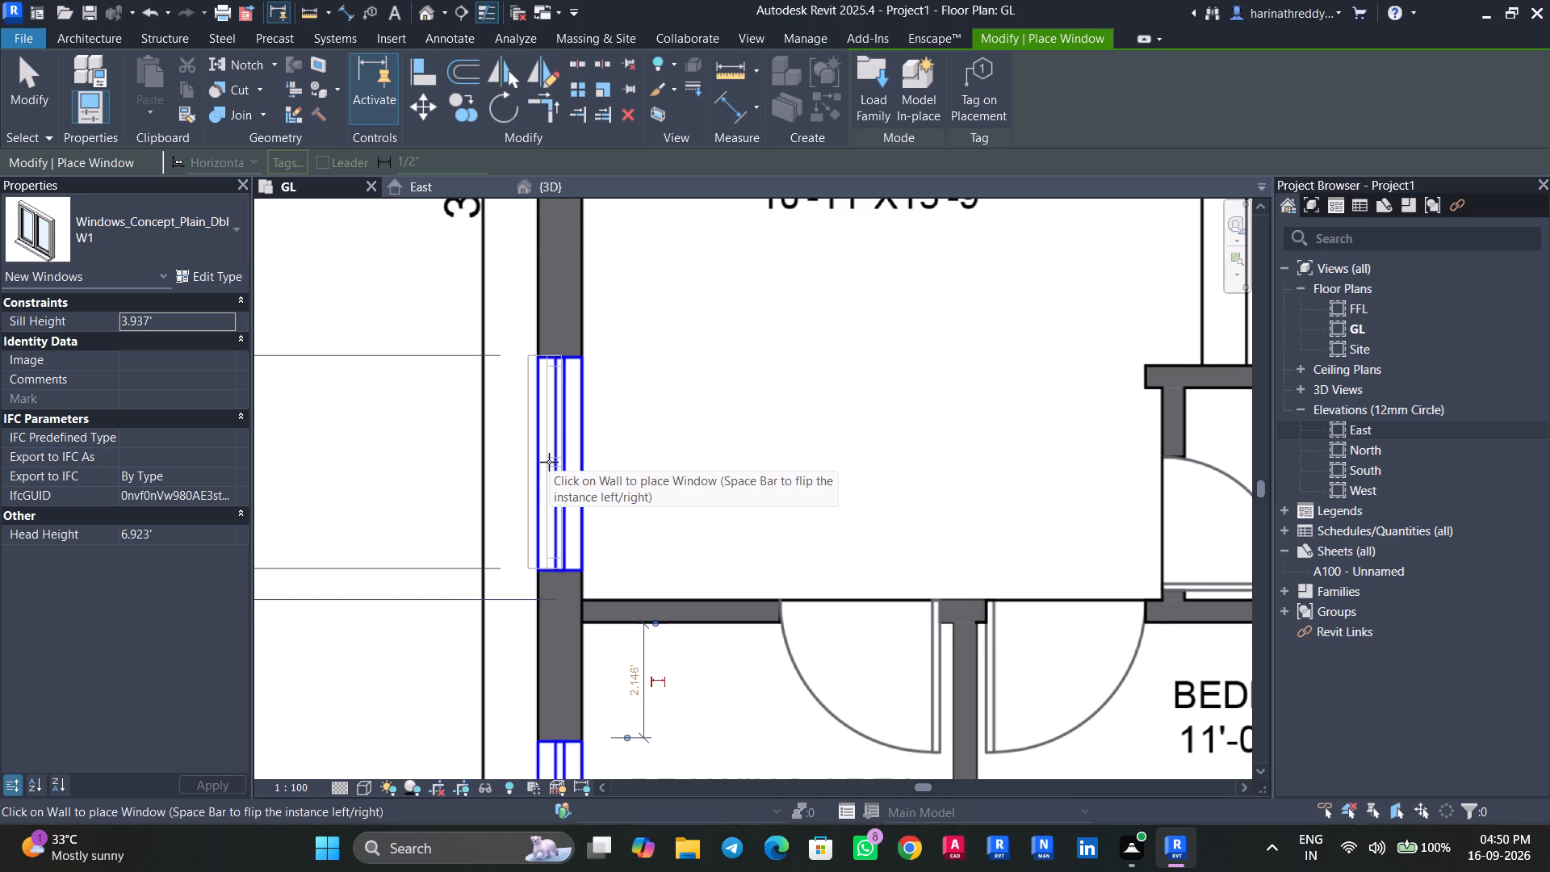
pyautogui.click(549, 462)
pyautogui.moveTo(672, 306); pyautogui.dragTo(756, 684, button='middle')
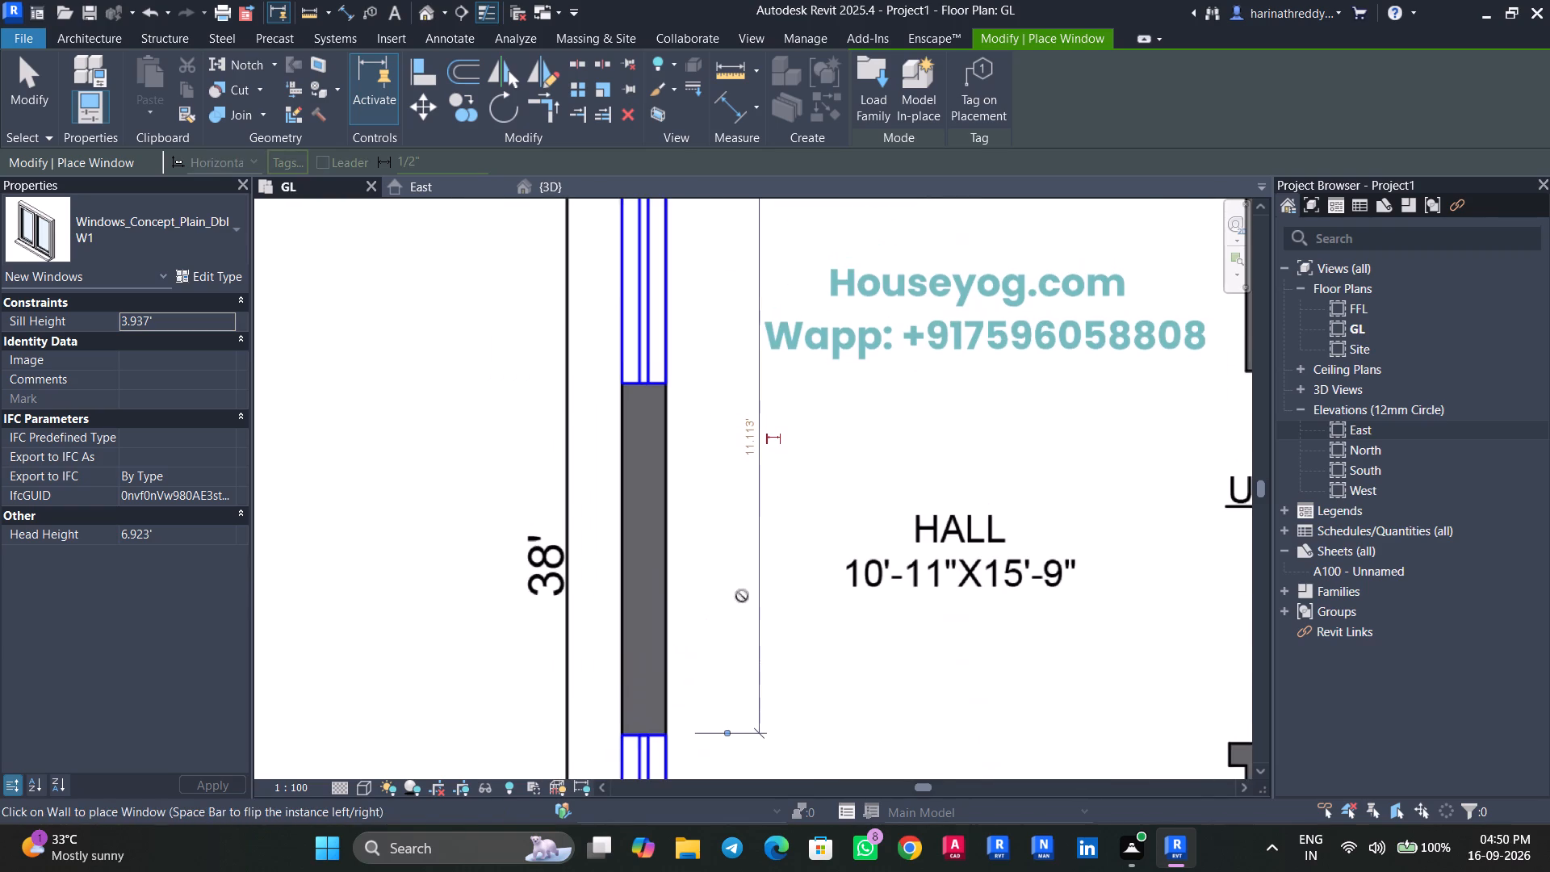
pyautogui.moveTo(677, 345); pyautogui.dragTo(710, 638, button='middle')
pyautogui.scroll(4, 664, 568)
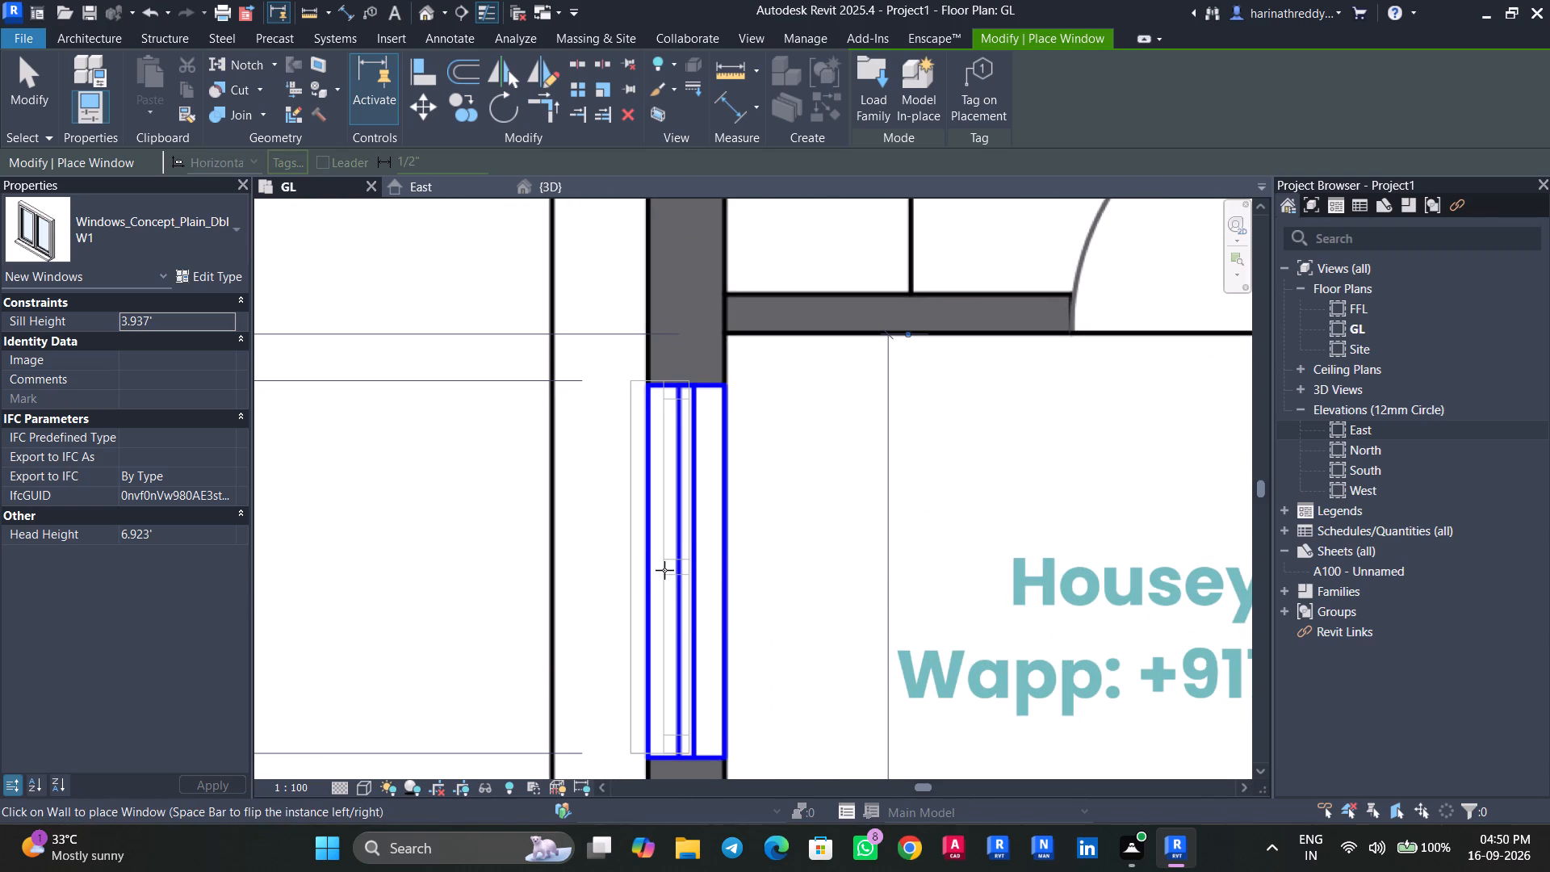
pyautogui.click(664, 570)
# Measure Bedroom-2's bottom-wall window on the PDF with the Scale tool, without rescaling the image.
pyautogui.moveTo(823, 418); pyautogui.dragTo(884, 761, button='middle')
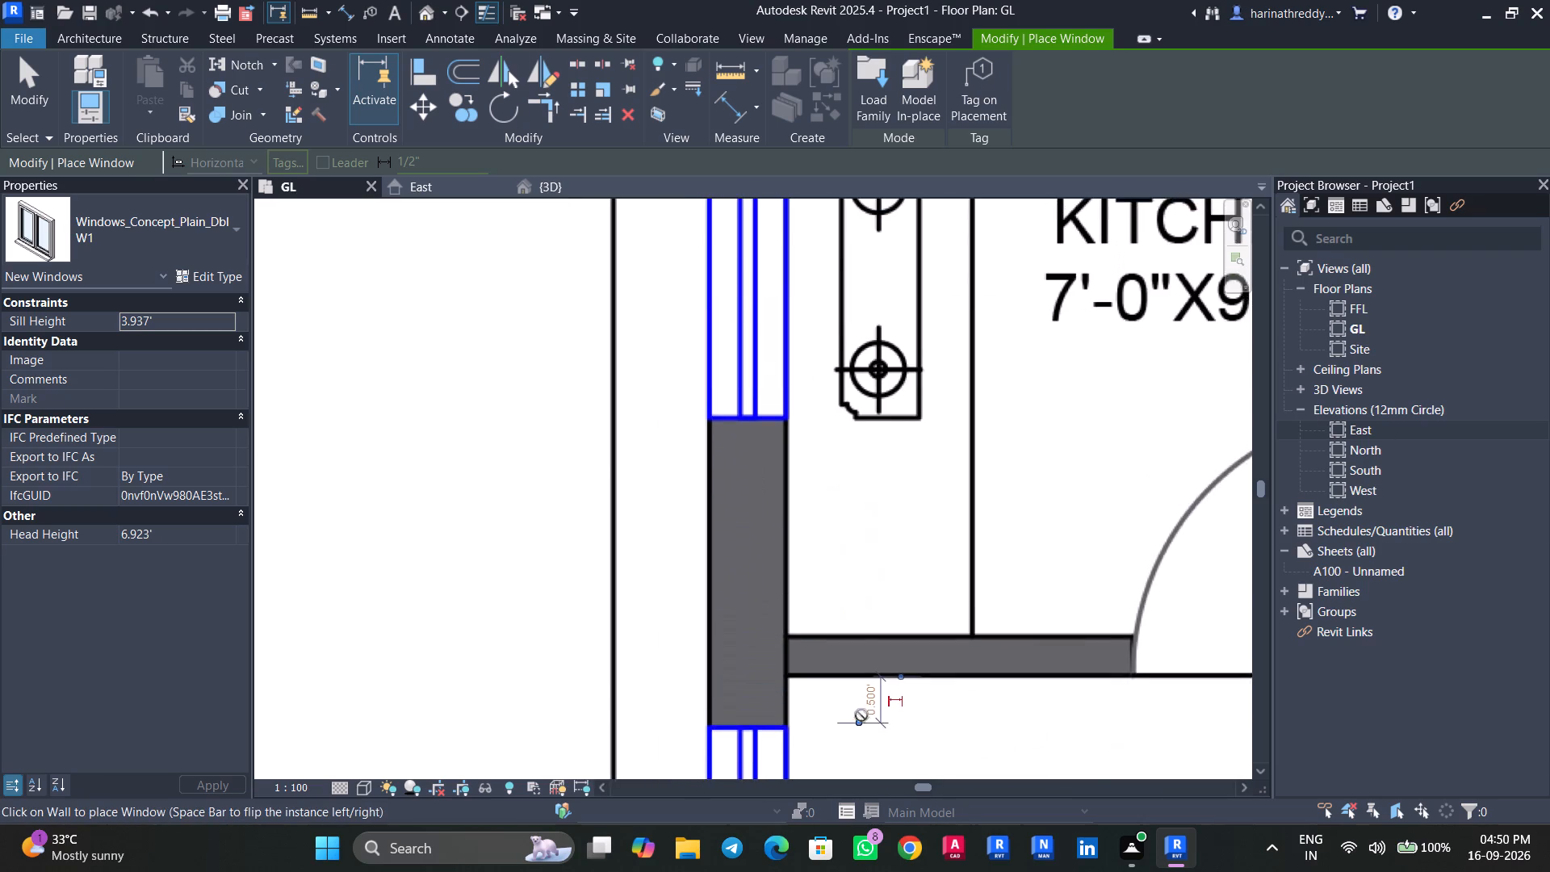
pyautogui.scroll(-8, 861, 714)
pyautogui.scroll(4, 819, 568)
pyautogui.scroll(-5, 906, 551)
pyautogui.moveTo(984, 541); pyautogui.dragTo(809, 430, button='middle')
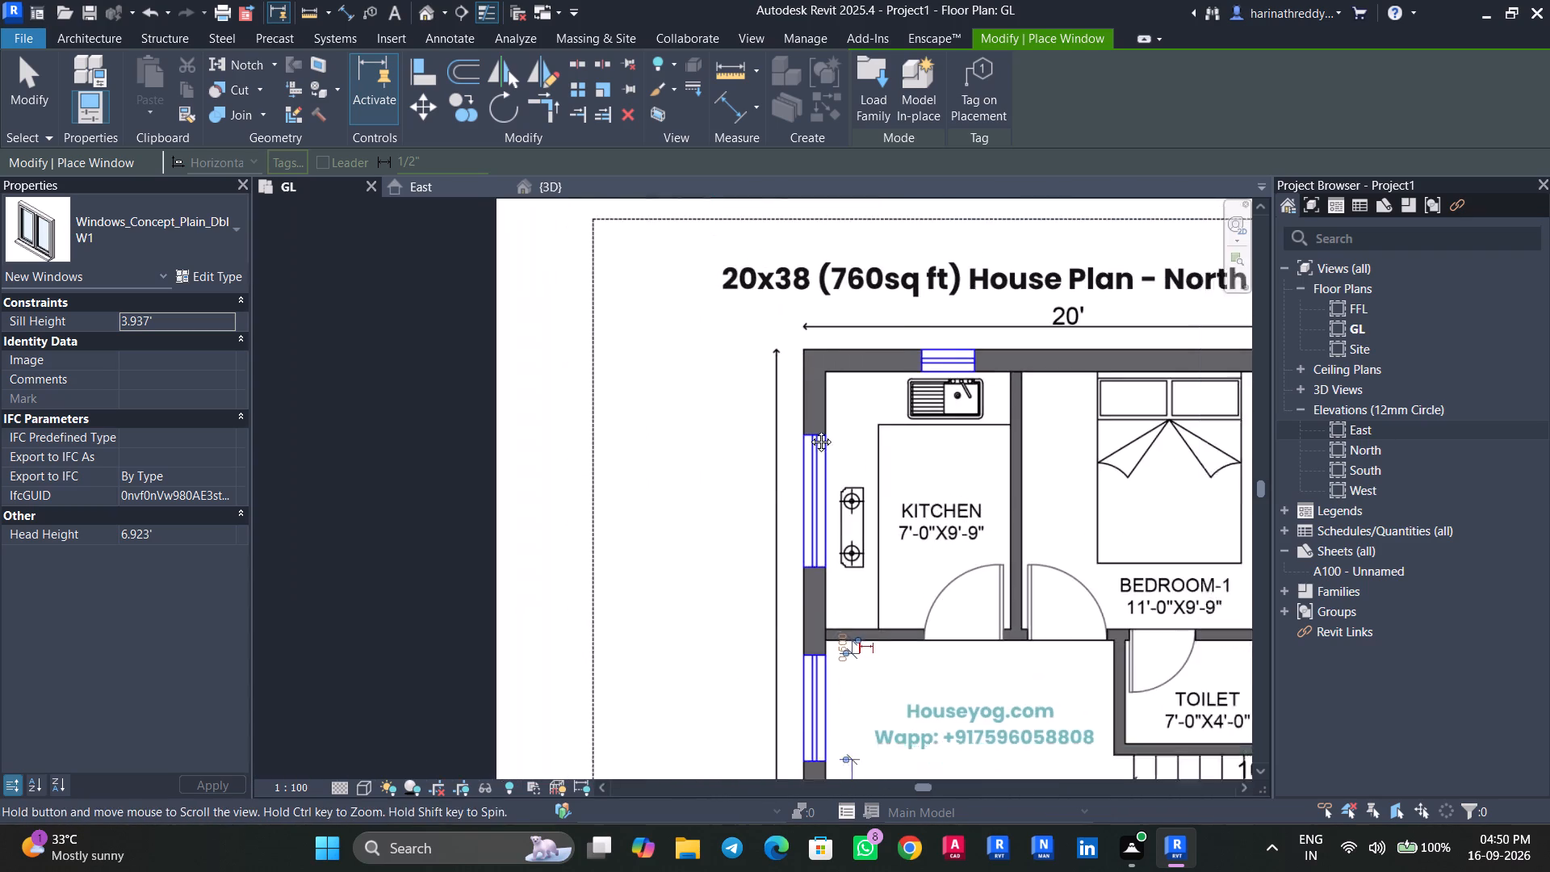
pyautogui.moveTo(809, 430); pyautogui.dragTo(383, 293, button='middle')
pyautogui.moveTo(840, 508); pyautogui.dragTo(981, 162, button='middle')
pyautogui.moveTo(936, 501); pyautogui.dragTo(999, 207, button='middle')
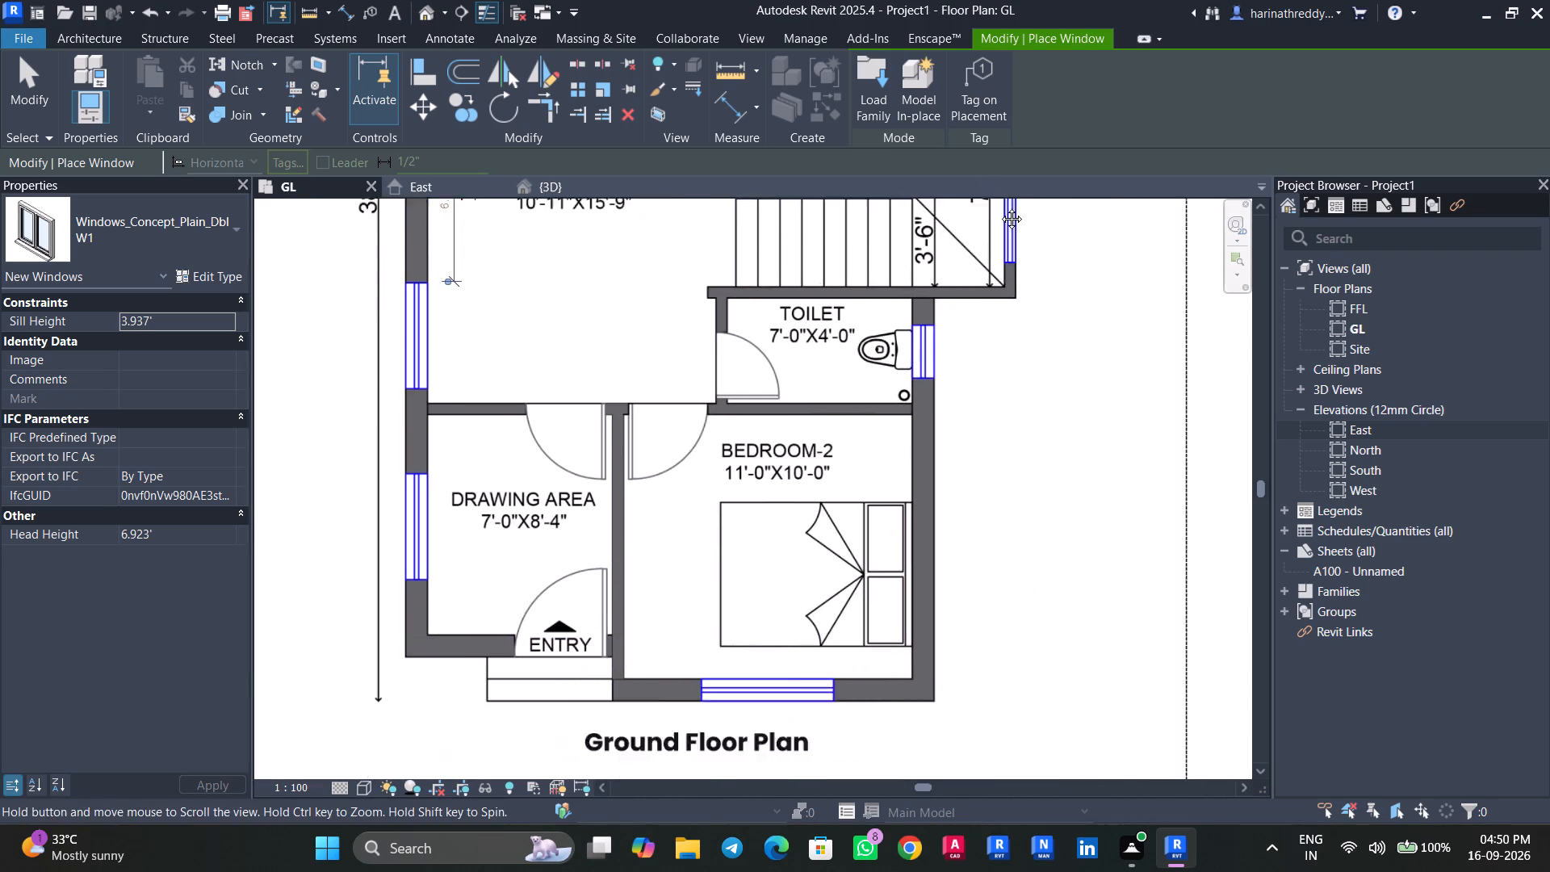
pyautogui.moveTo(999, 207); pyautogui.dragTo(1031, 97, button='middle')
pyautogui.scroll(2, 848, 389)
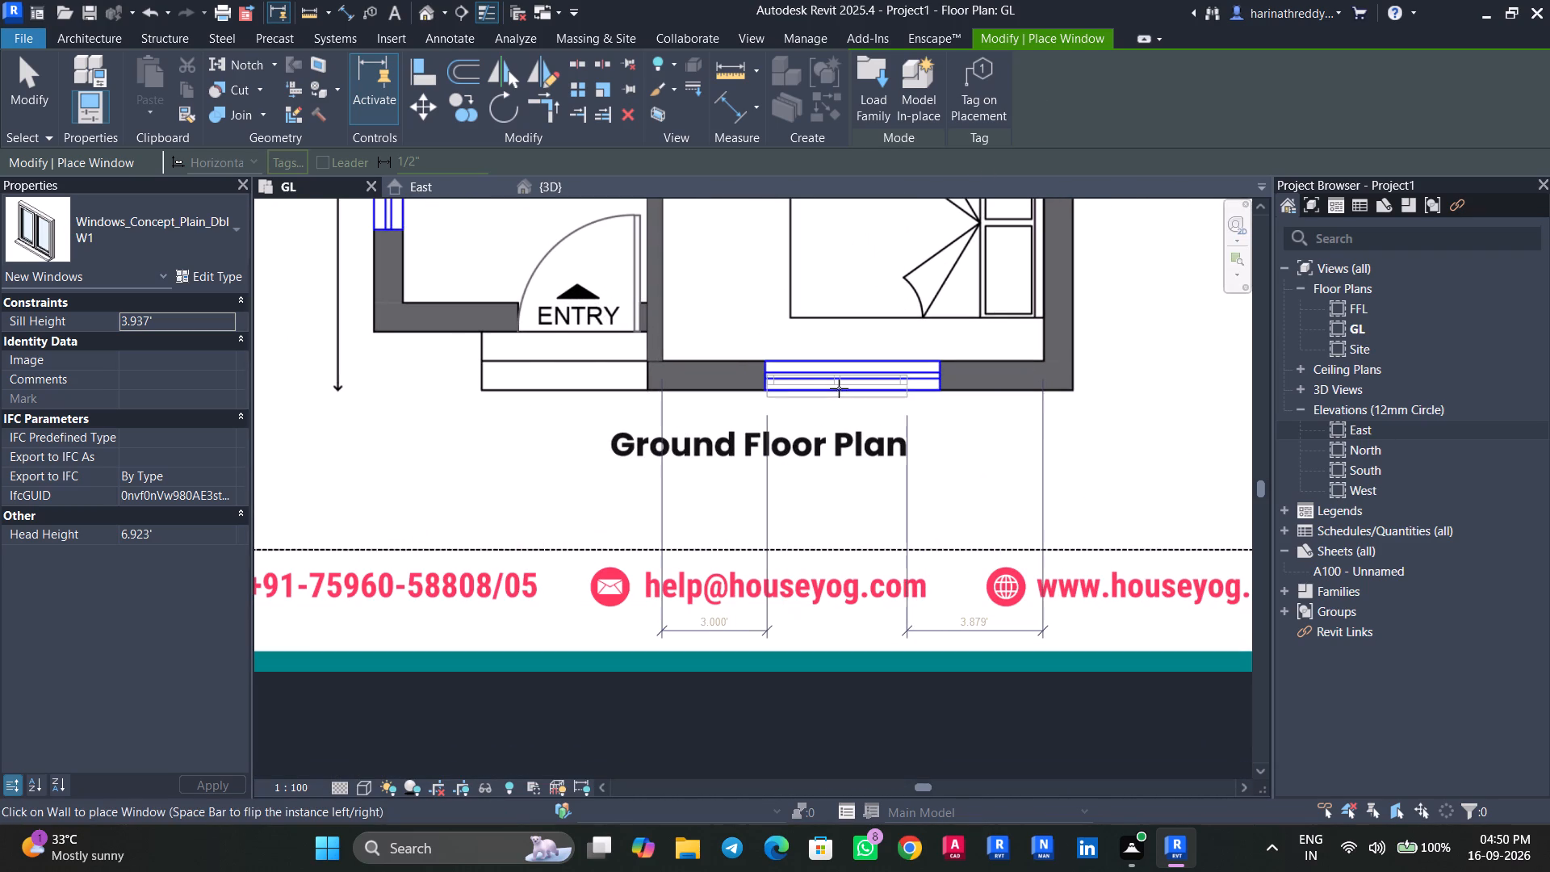
pyautogui.press('Escape')
pyautogui.press('Escape')
pyautogui.click(879, 410)
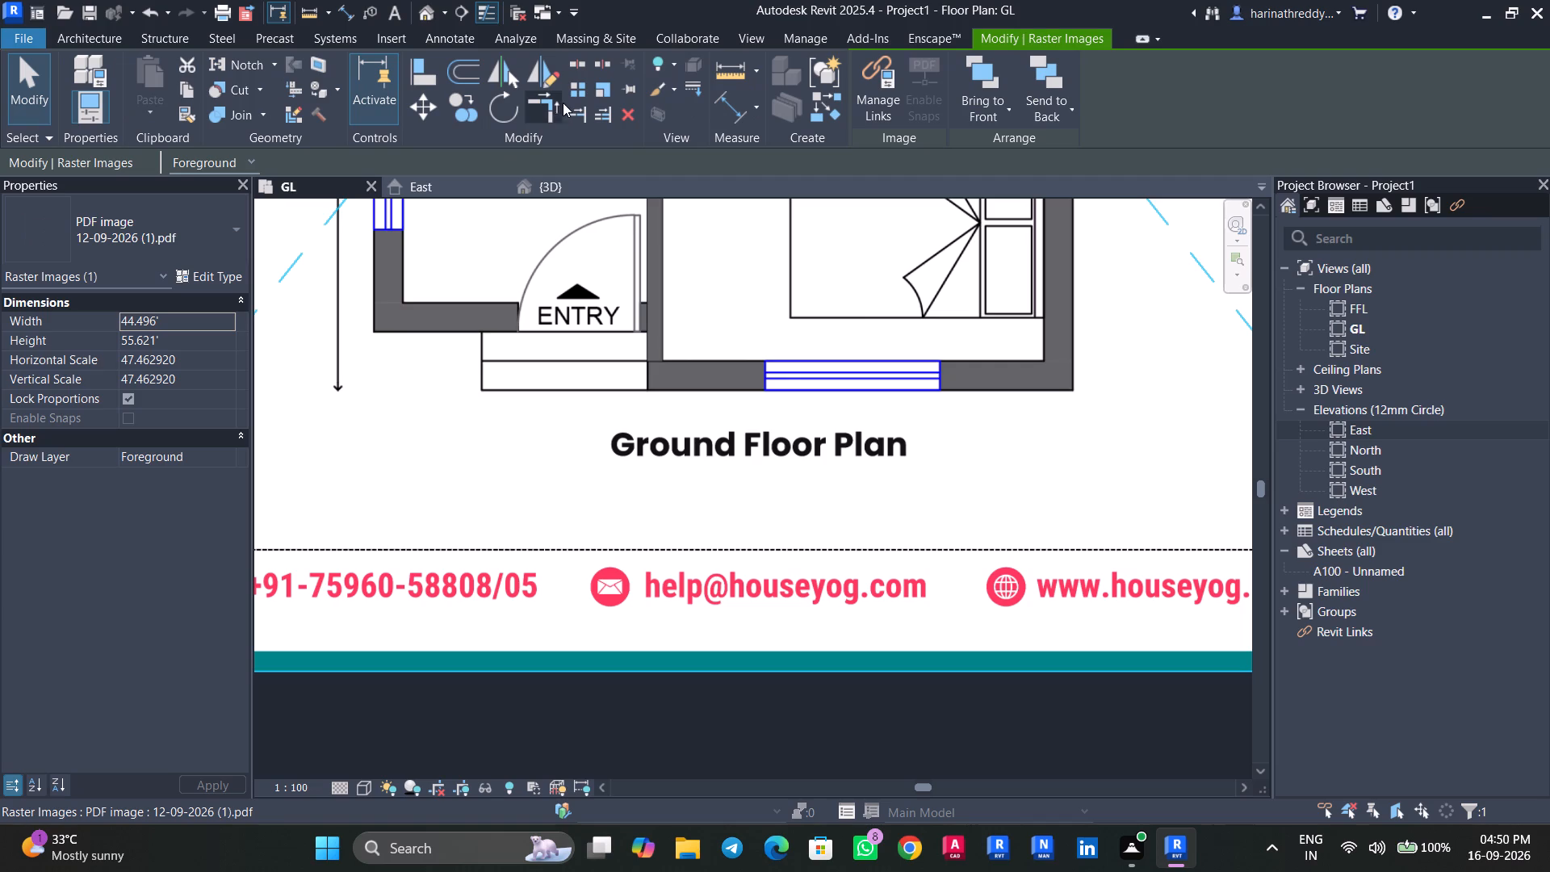
pyautogui.click(599, 88)
pyautogui.scroll(3, 789, 333)
pyautogui.scroll(-1, 794, 328)
pyautogui.scroll(7, 795, 327)
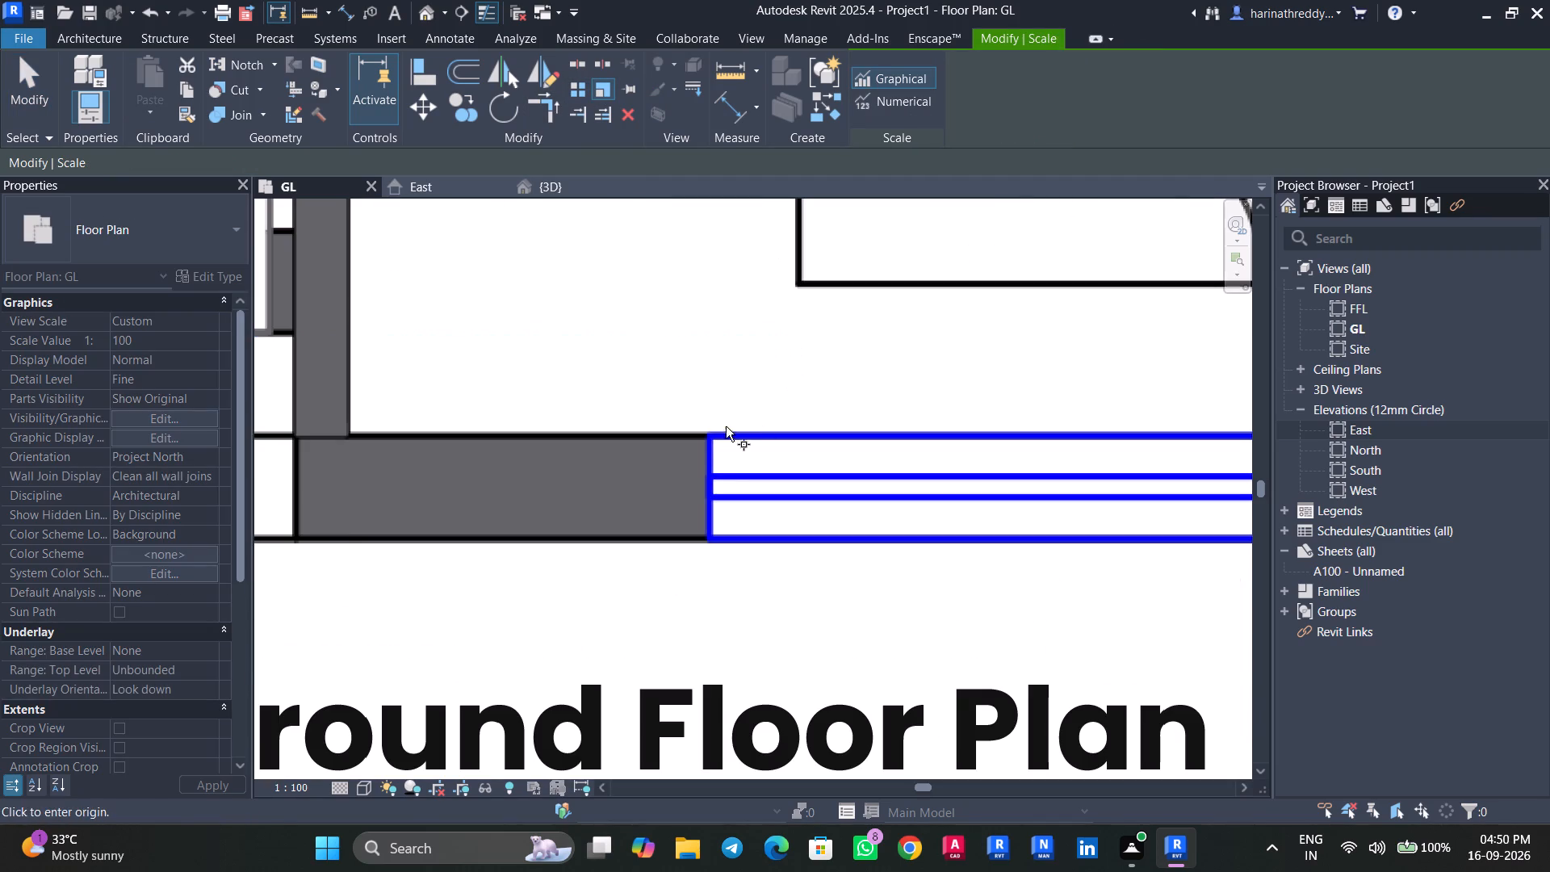
pyautogui.click(708, 451)
pyautogui.moveTo(912, 434); pyautogui.dragTo(552, 392, button='middle')
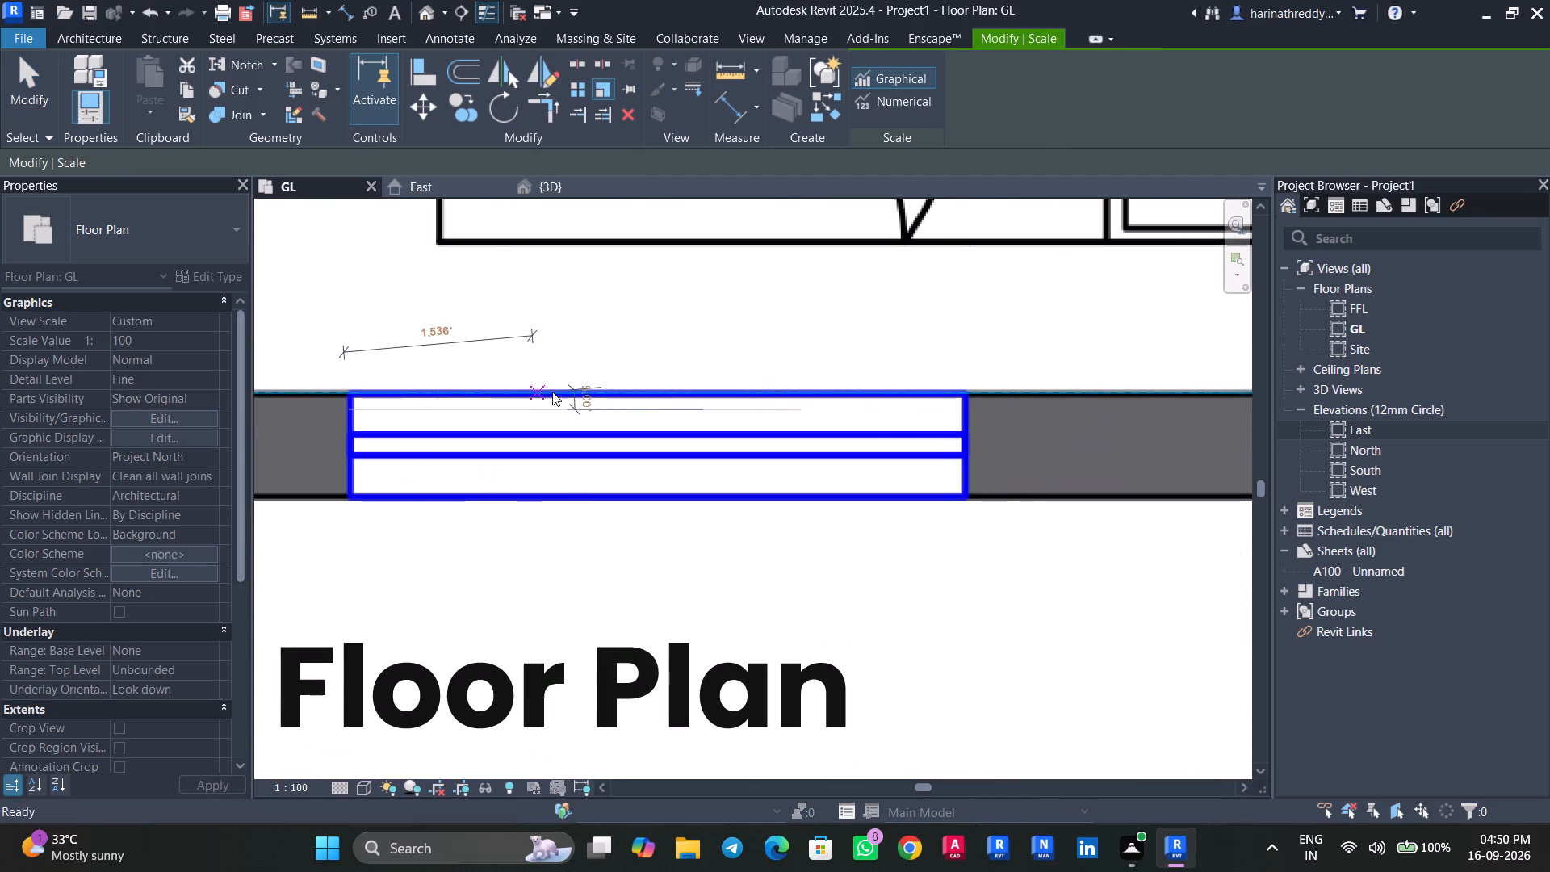
pyautogui.moveTo(552, 392); pyautogui.dragTo(553, 392, button='middle')
pyautogui.press('Escape')
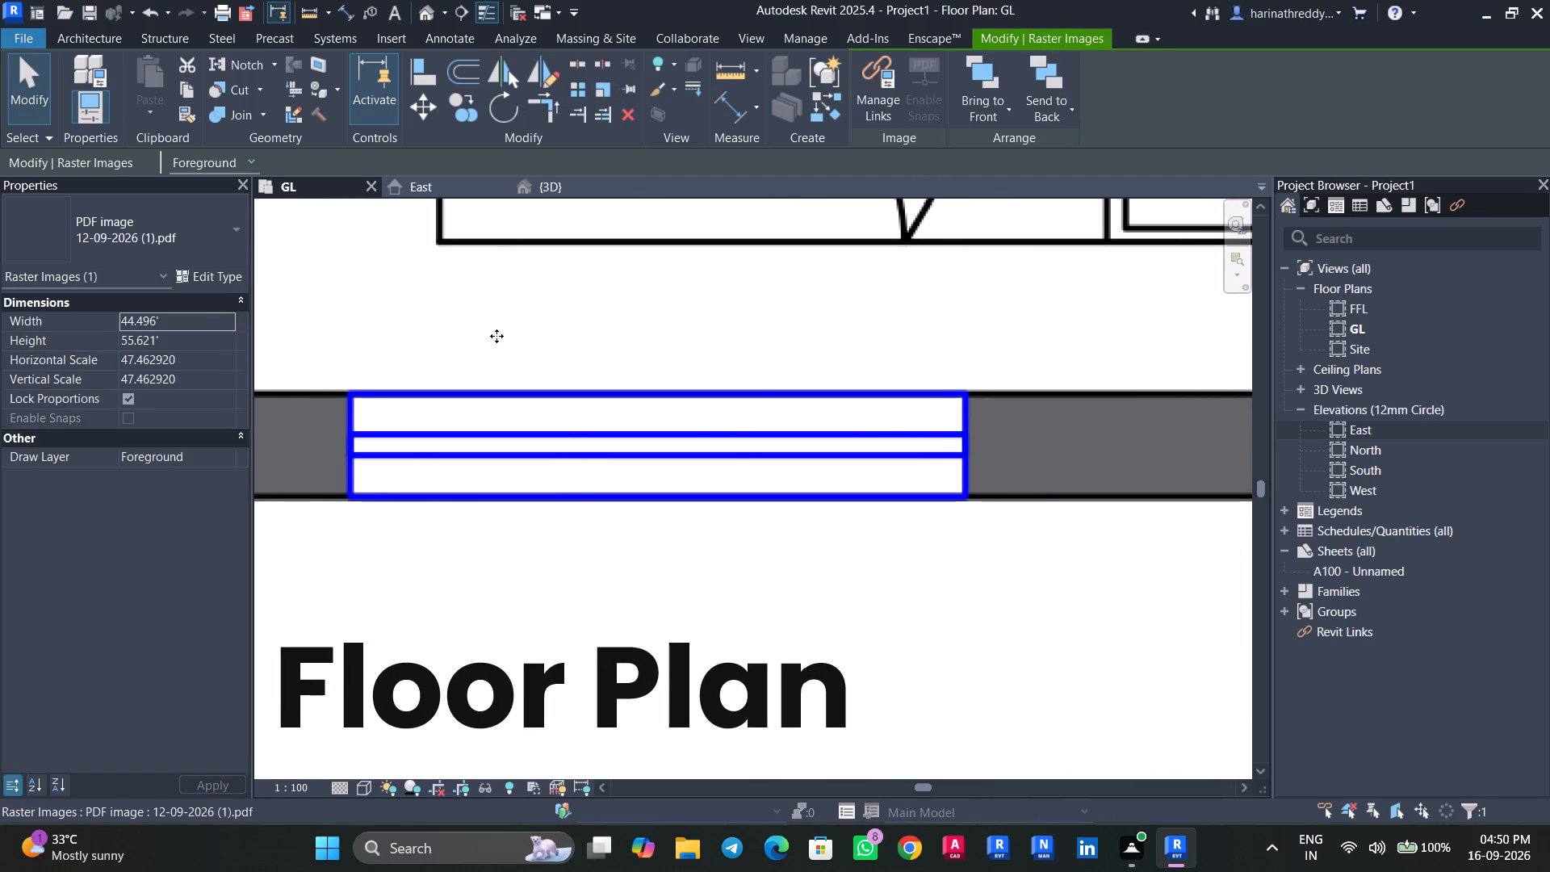
pyautogui.press('Escape')
# Duplicate window type W1 as W2 and set its Rough Width to 5'.
pyautogui.press('w')
pyautogui.press('n')
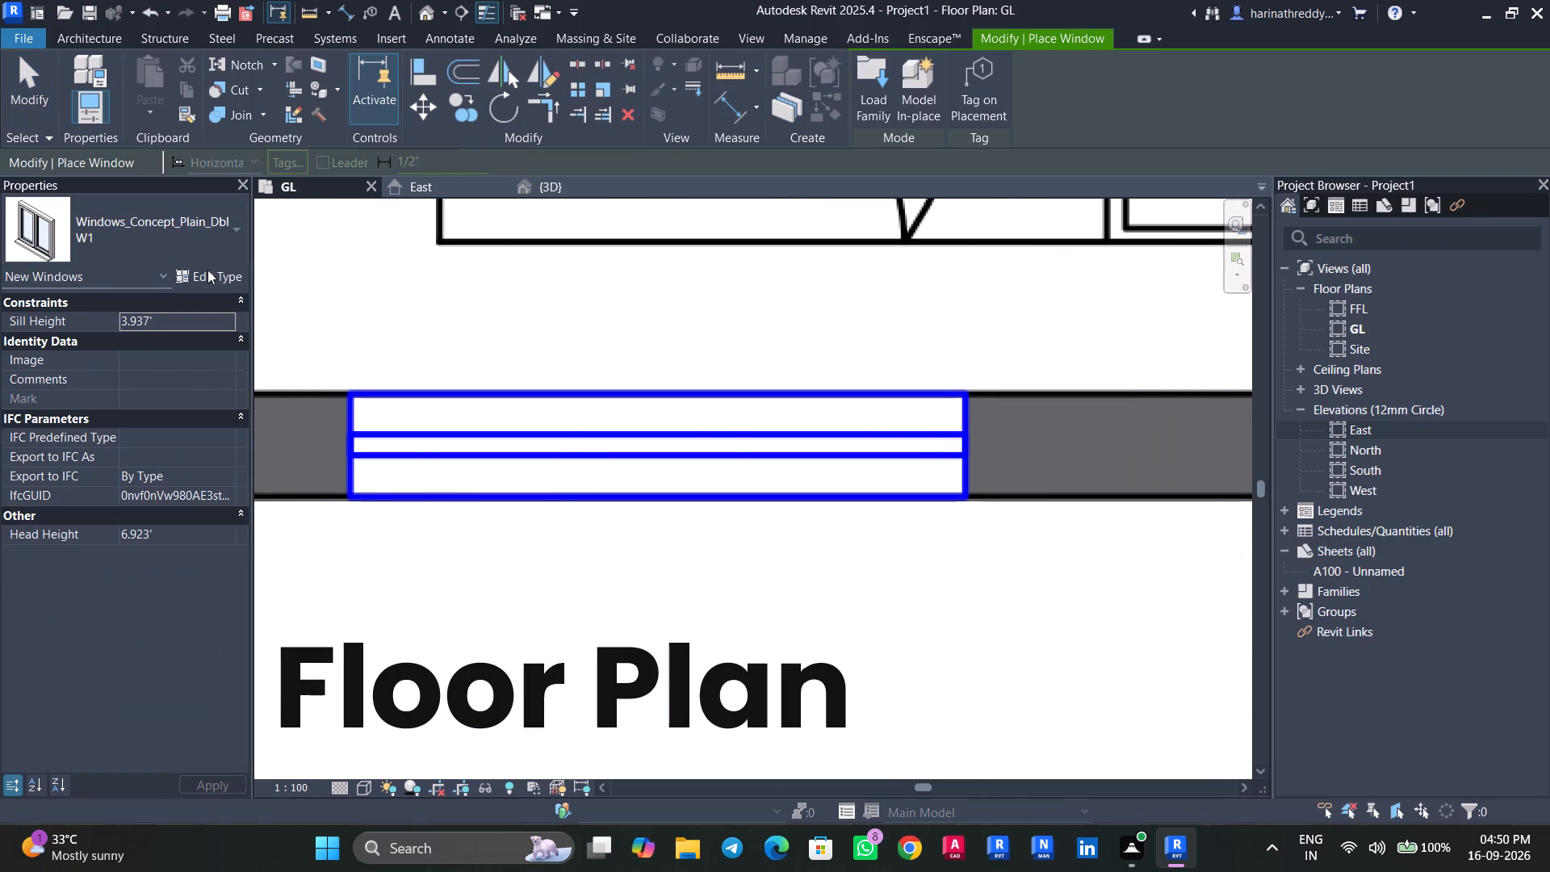
pyautogui.click(208, 270)
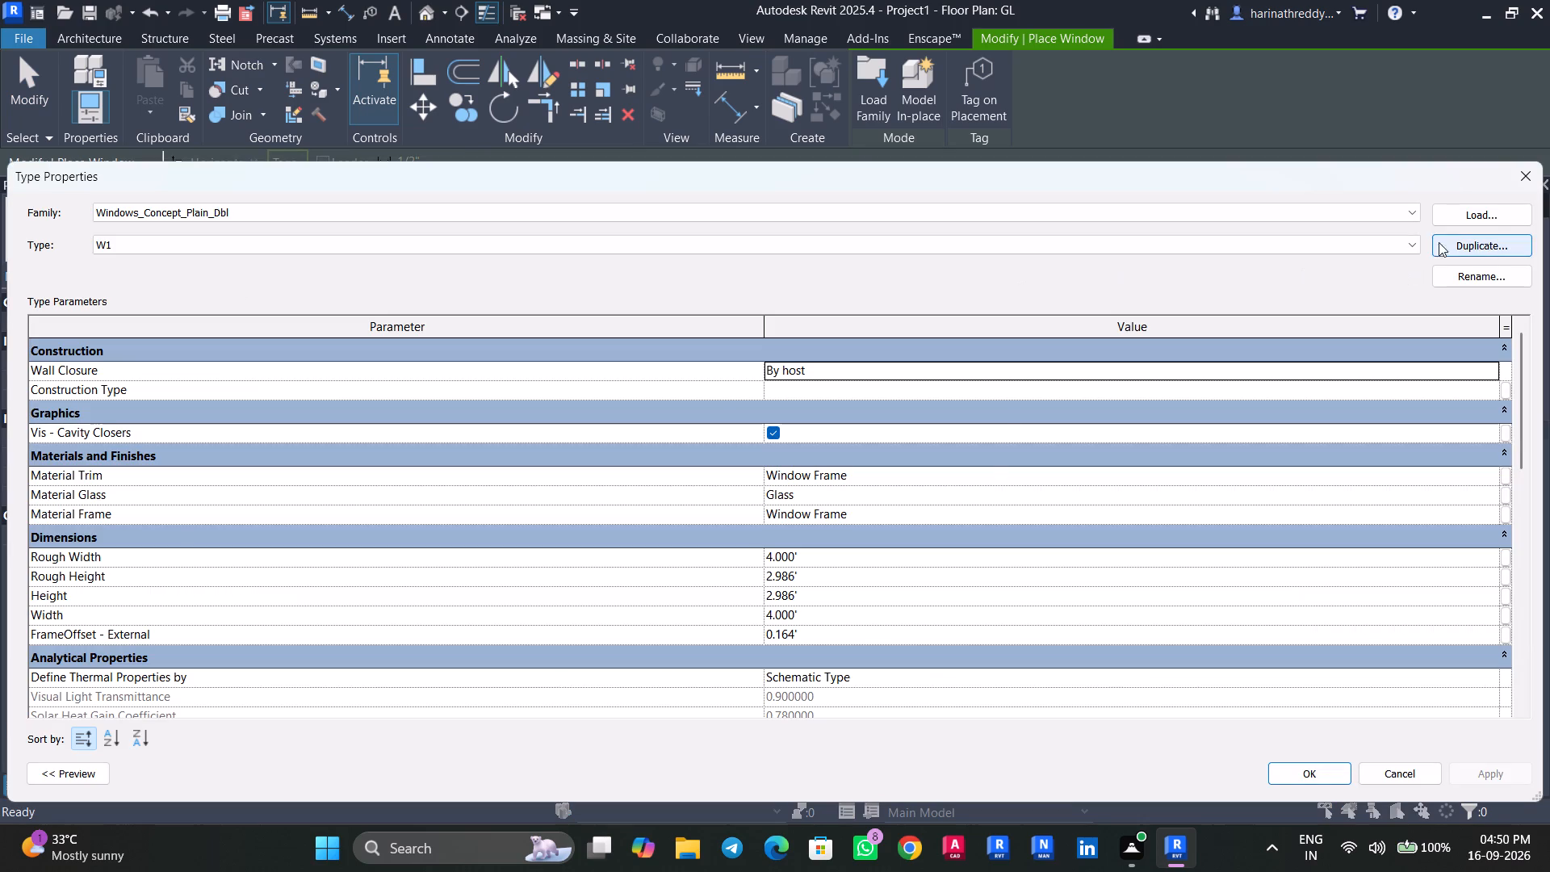
pyautogui.click(1444, 235)
pyautogui.press('w')
pyautogui.press('2')
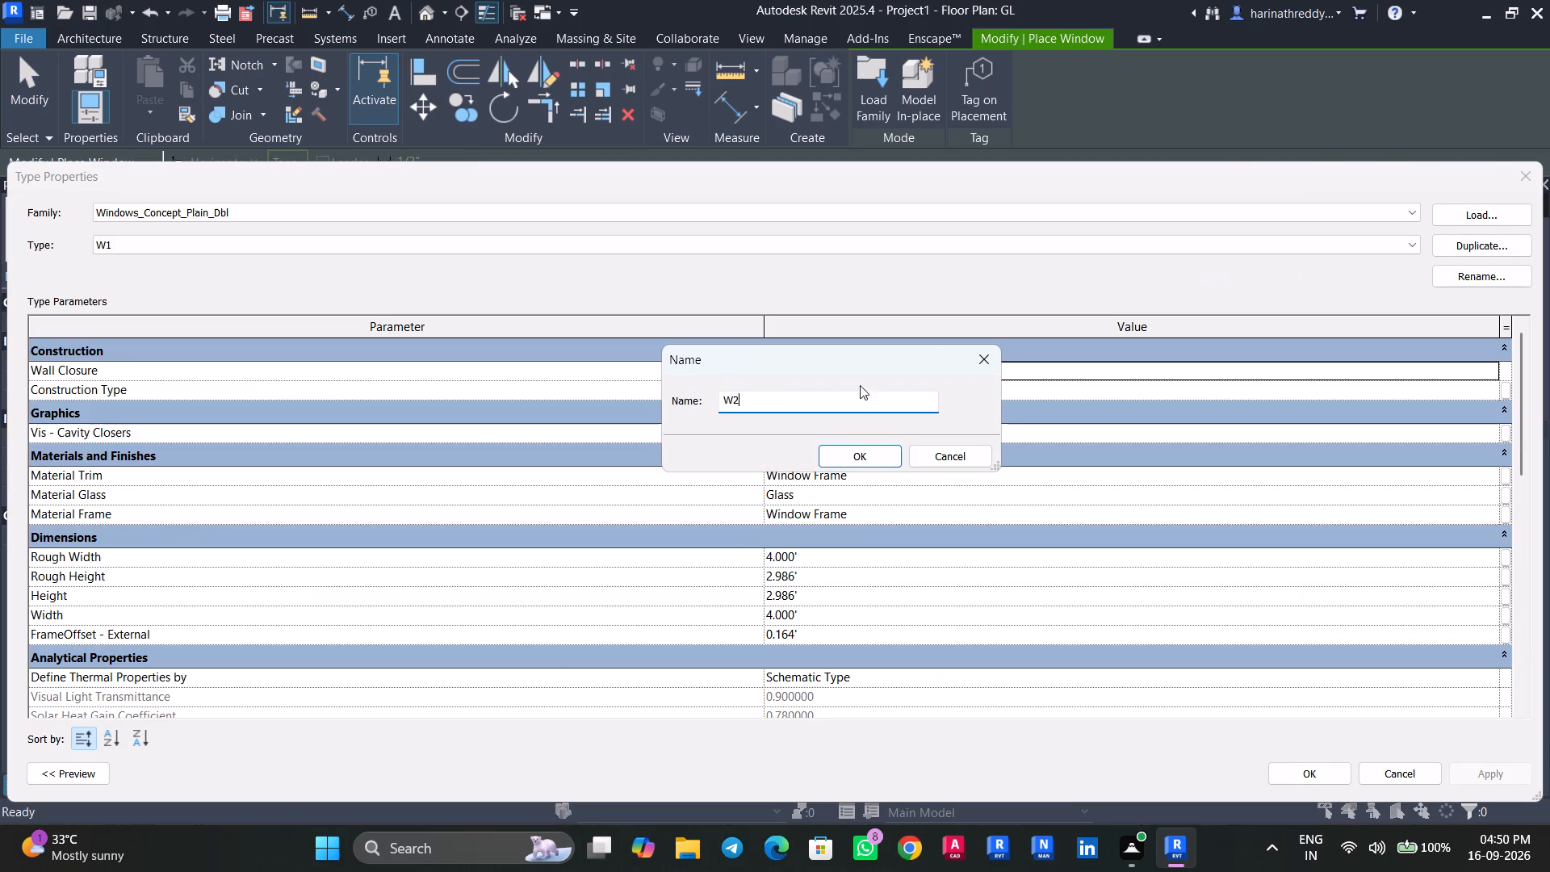
pyautogui.click(851, 446)
pyautogui.click(832, 556)
pyautogui.write("5'")
pyautogui.press('Return')
pyautogui.click(1514, 777)
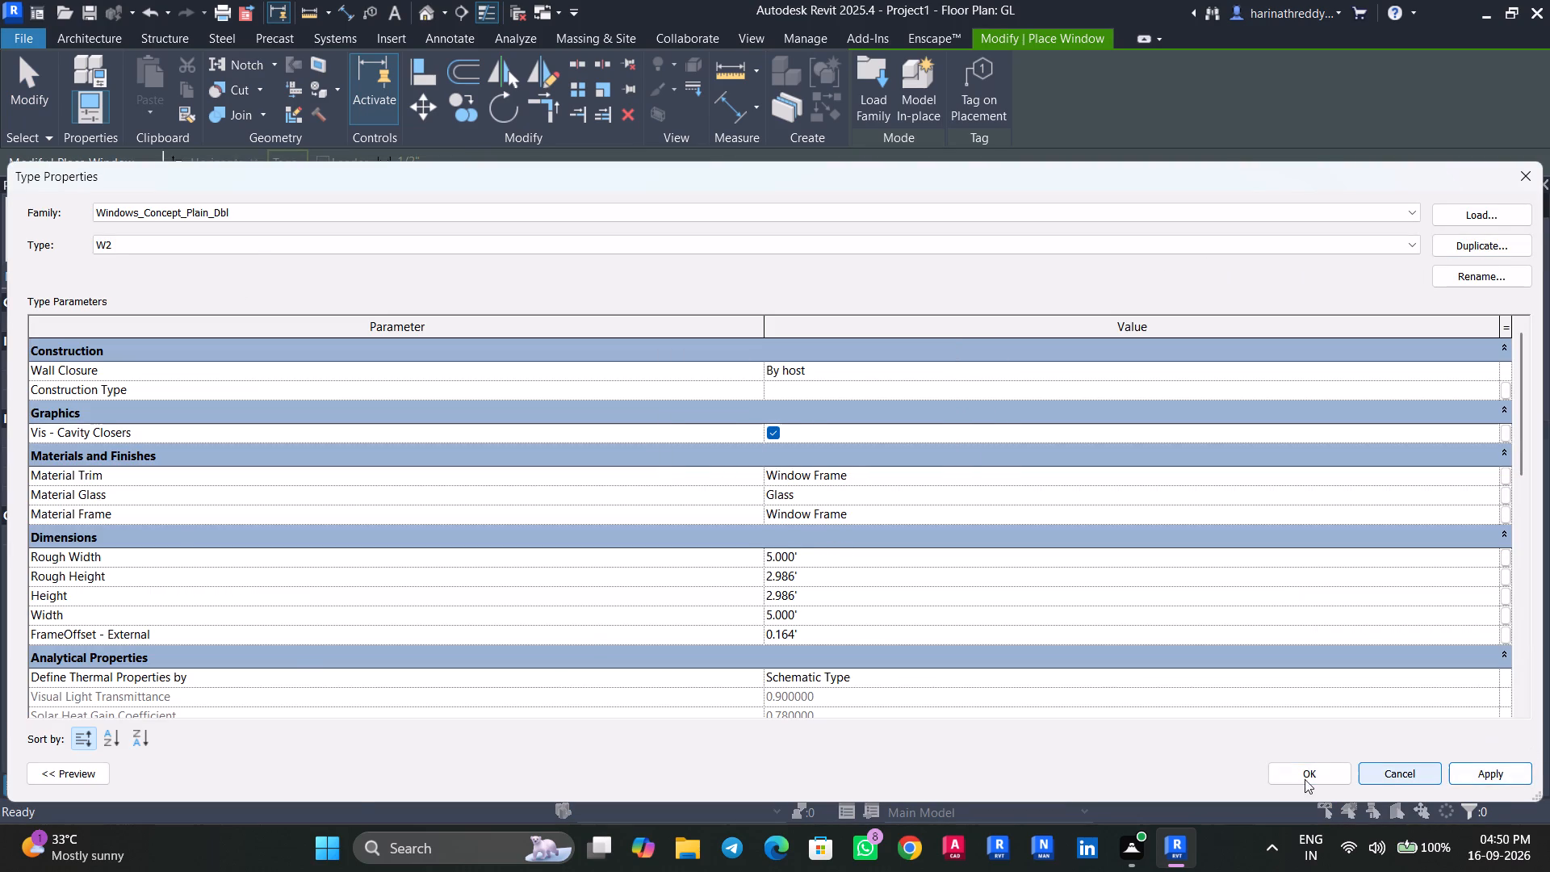
pyautogui.click(1292, 774)
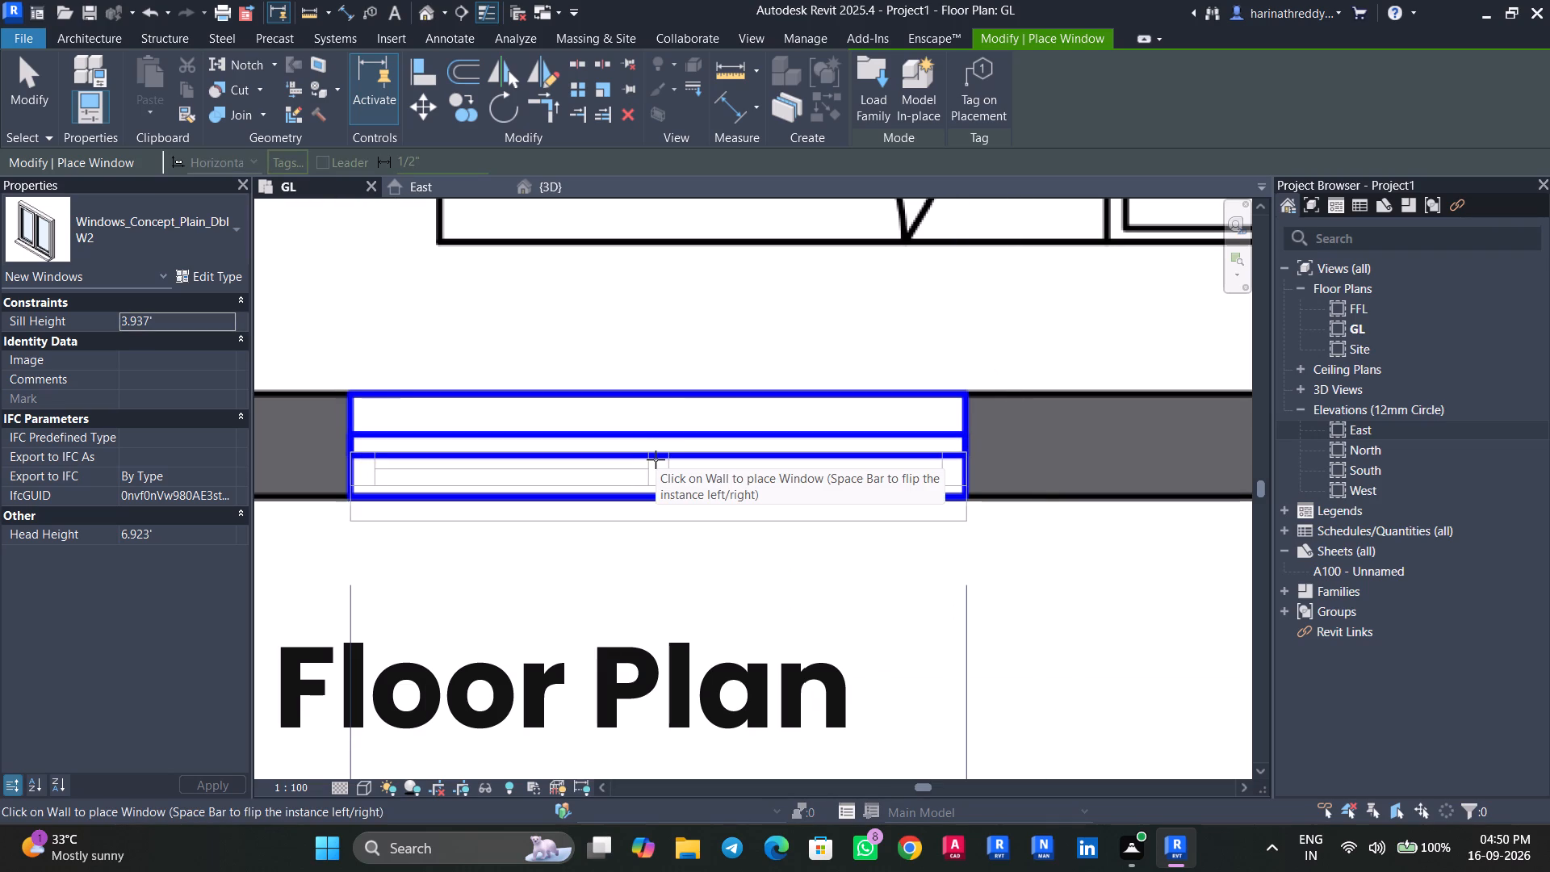
# Place W2 windows over the PDF windows in Bedroom-2's bottom wall and Bedroom-1's exterior side wall.
pyautogui.click(655, 460)
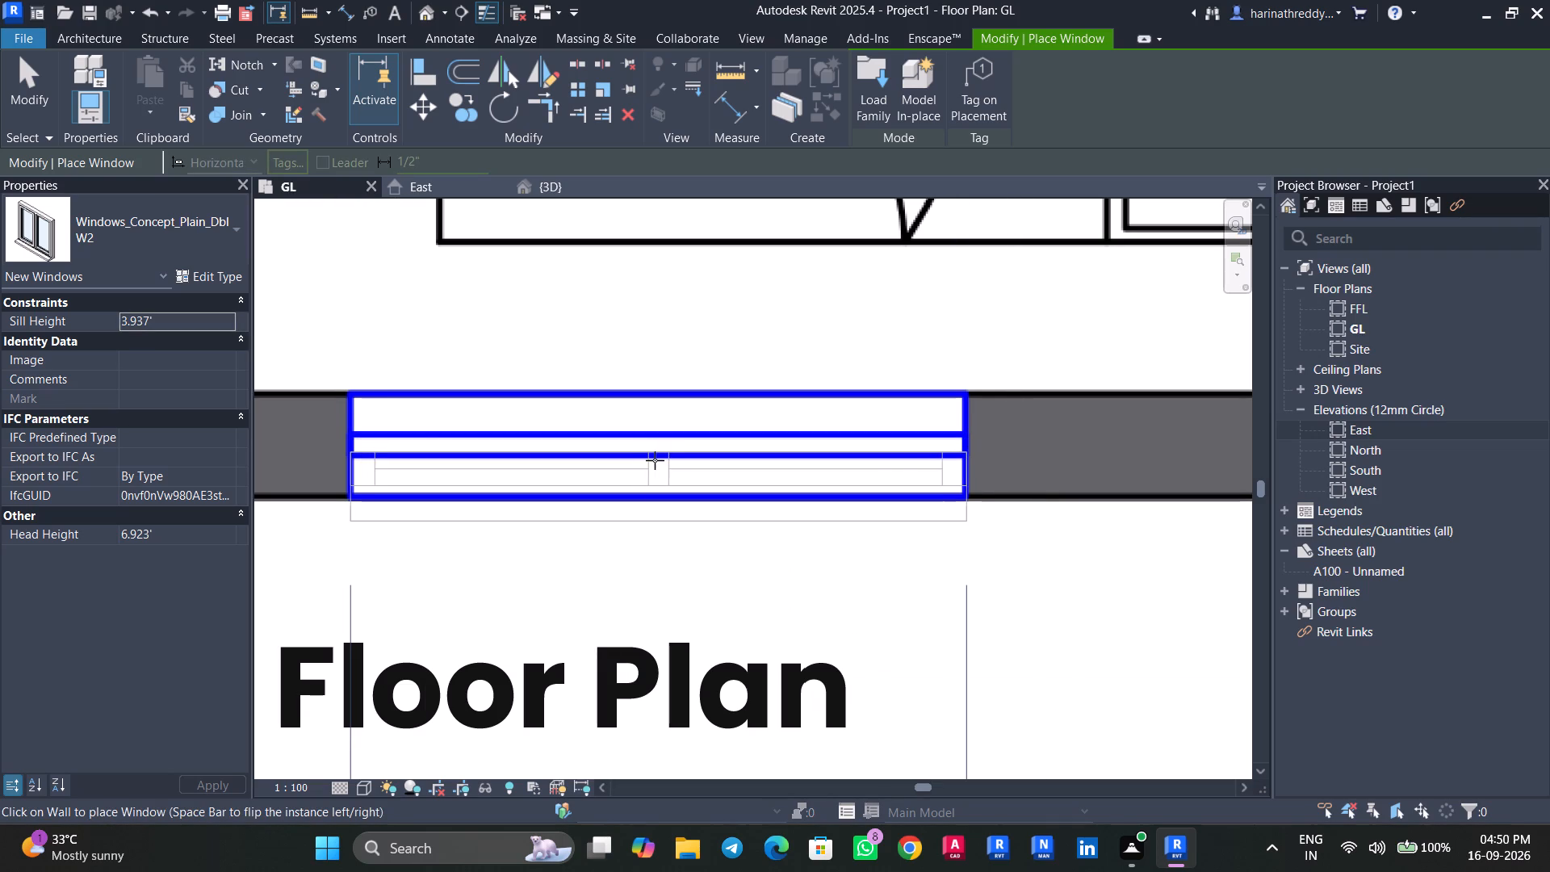
pyautogui.scroll(-10, 714, 535)
pyautogui.moveTo(999, 366); pyautogui.dragTo(1025, 612, button='middle')
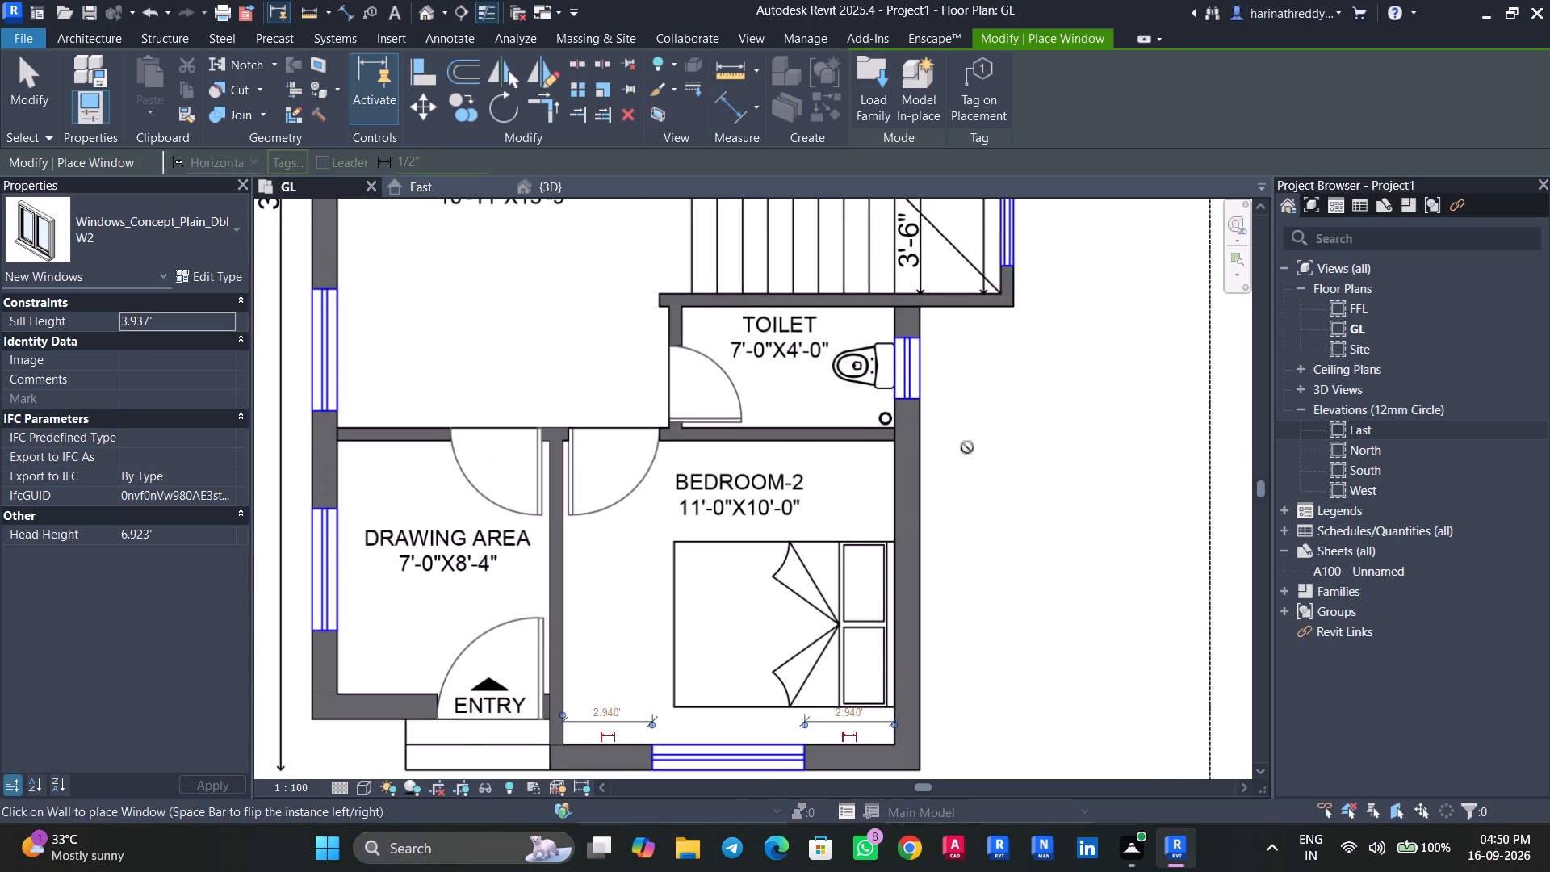
pyautogui.moveTo(984, 426); pyautogui.dragTo(936, 669, button='middle')
pyautogui.moveTo(1059, 513); pyautogui.dragTo(1073, 719, button='middle')
pyautogui.scroll(1, 1073, 719)
pyautogui.moveTo(1051, 587); pyautogui.dragTo(1107, 802, button='middle')
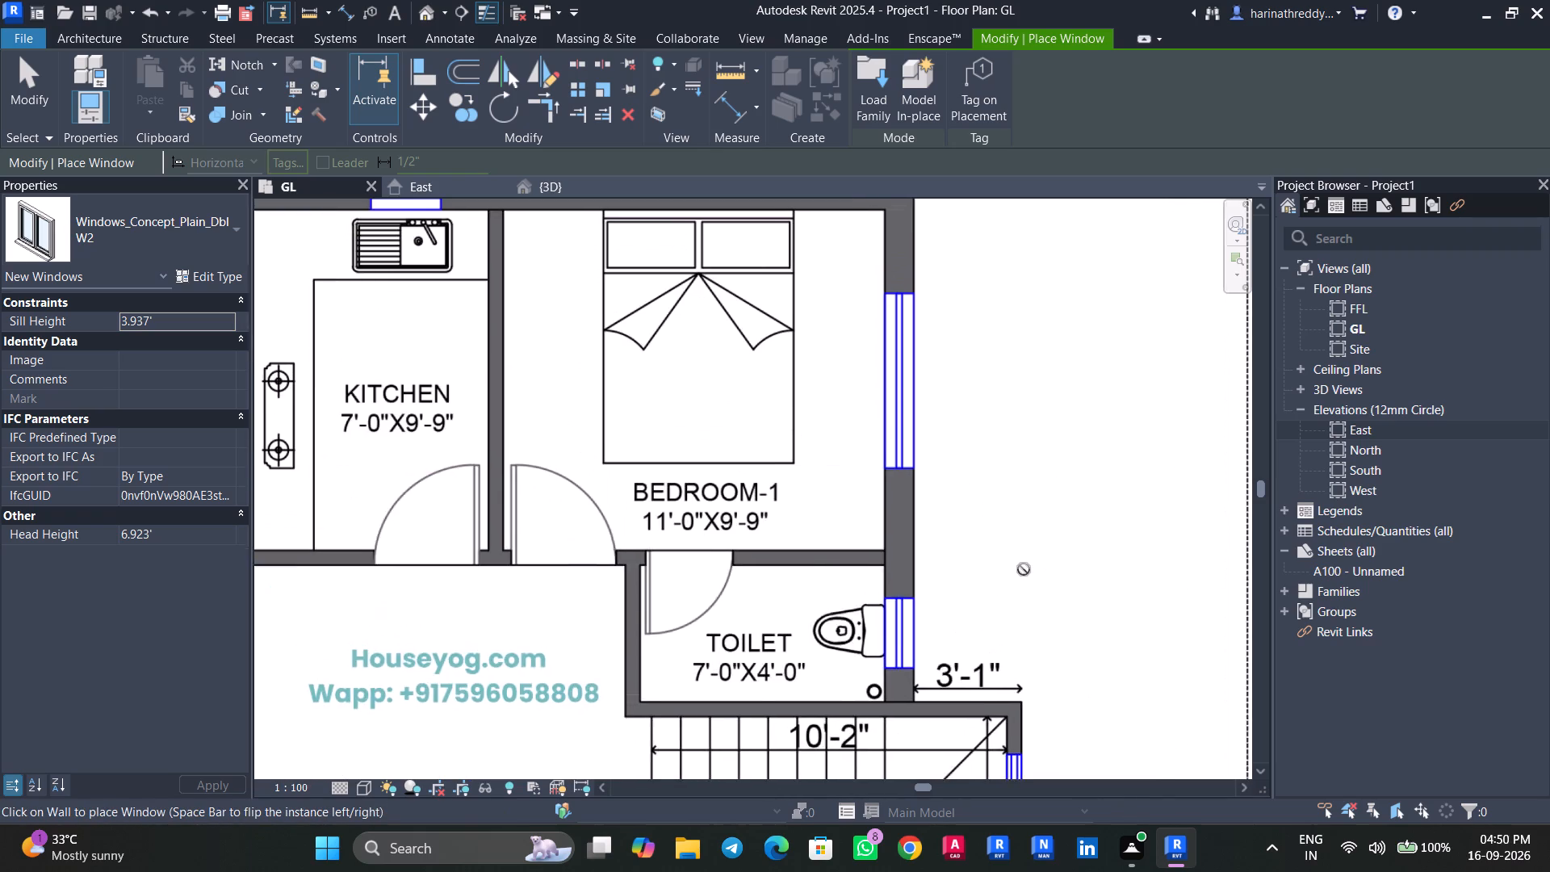
pyautogui.scroll(-5, 1021, 545)
pyautogui.press('Escape')
pyautogui.scroll(7, 961, 463)
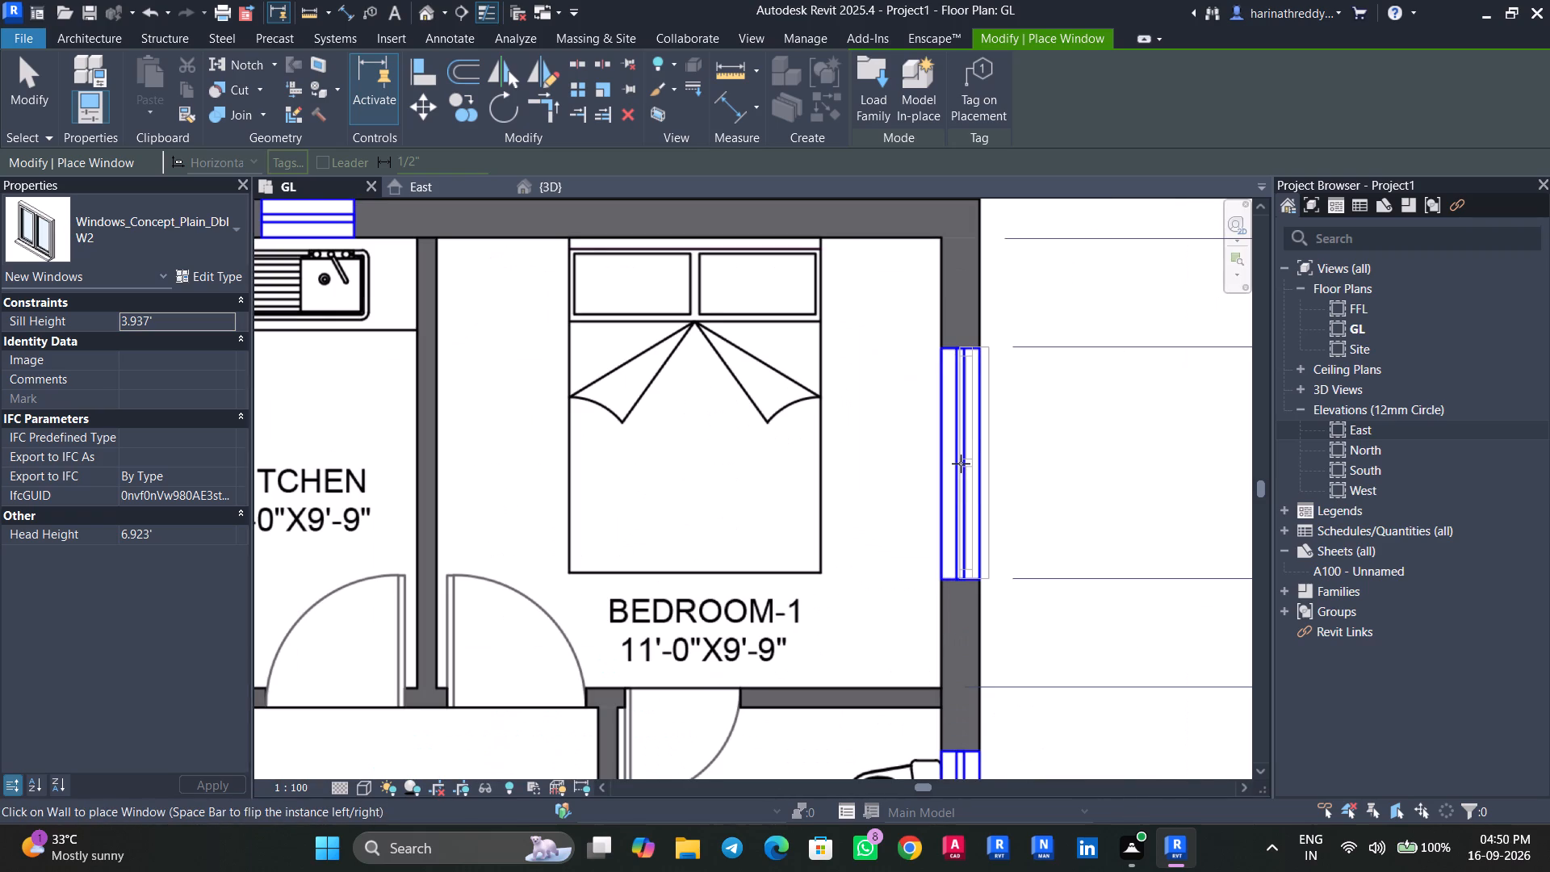
pyautogui.click(961, 464)
pyautogui.moveTo(1086, 496); pyautogui.dragTo(1189, 696, button='middle')
pyautogui.press('Escape')
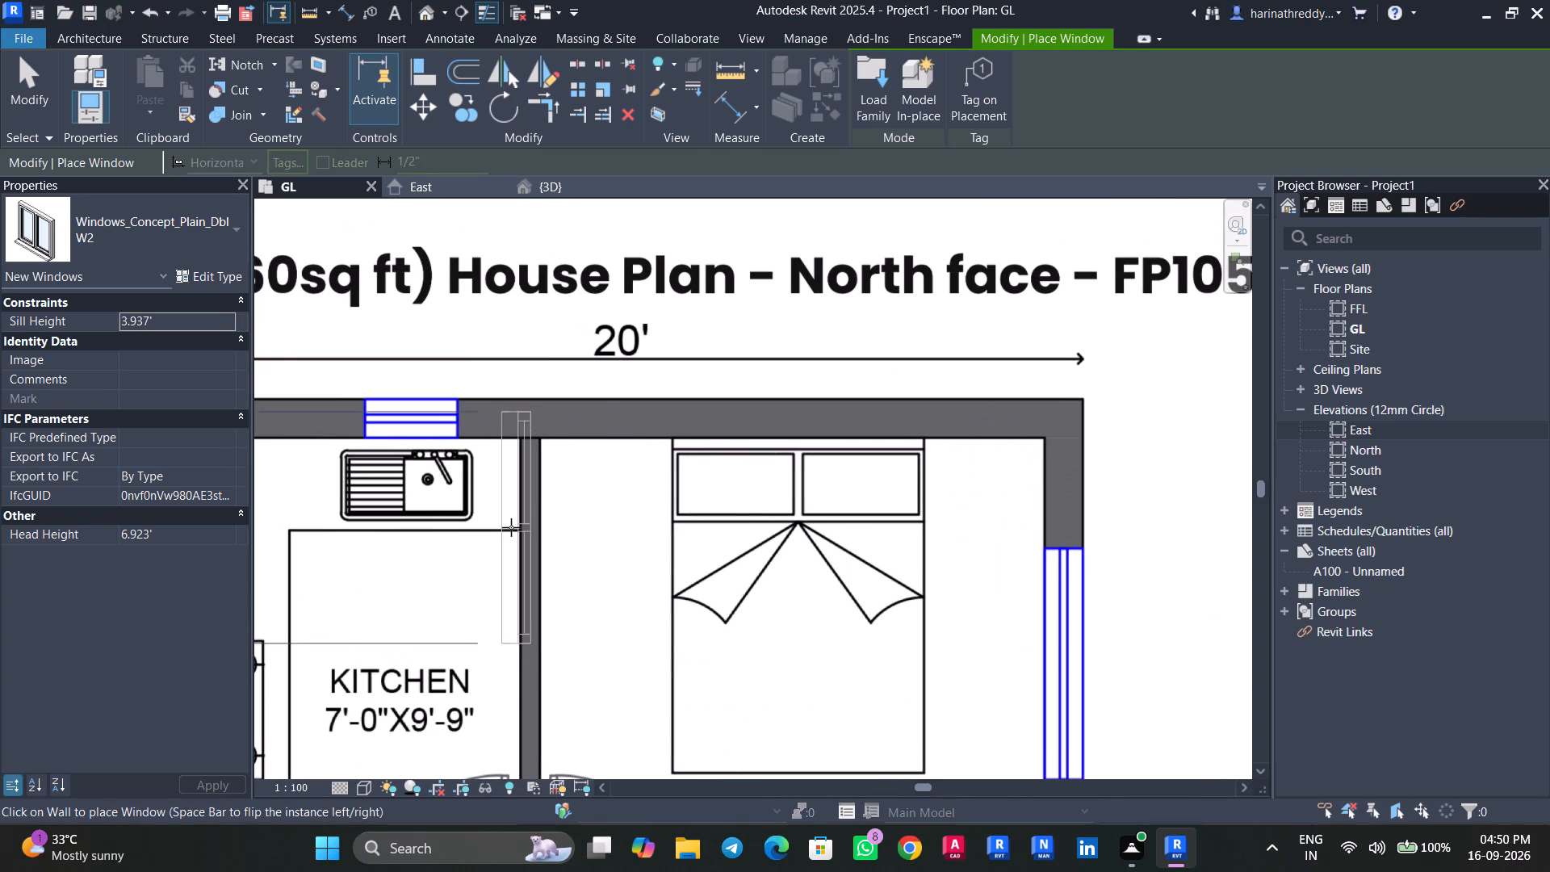
pyautogui.press('Escape')
pyautogui.press('Escape')
# Try to measure the kitchen's window above the sink on the PDF with the Scale tool, without rescaling the image.
pyautogui.click(374, 542)
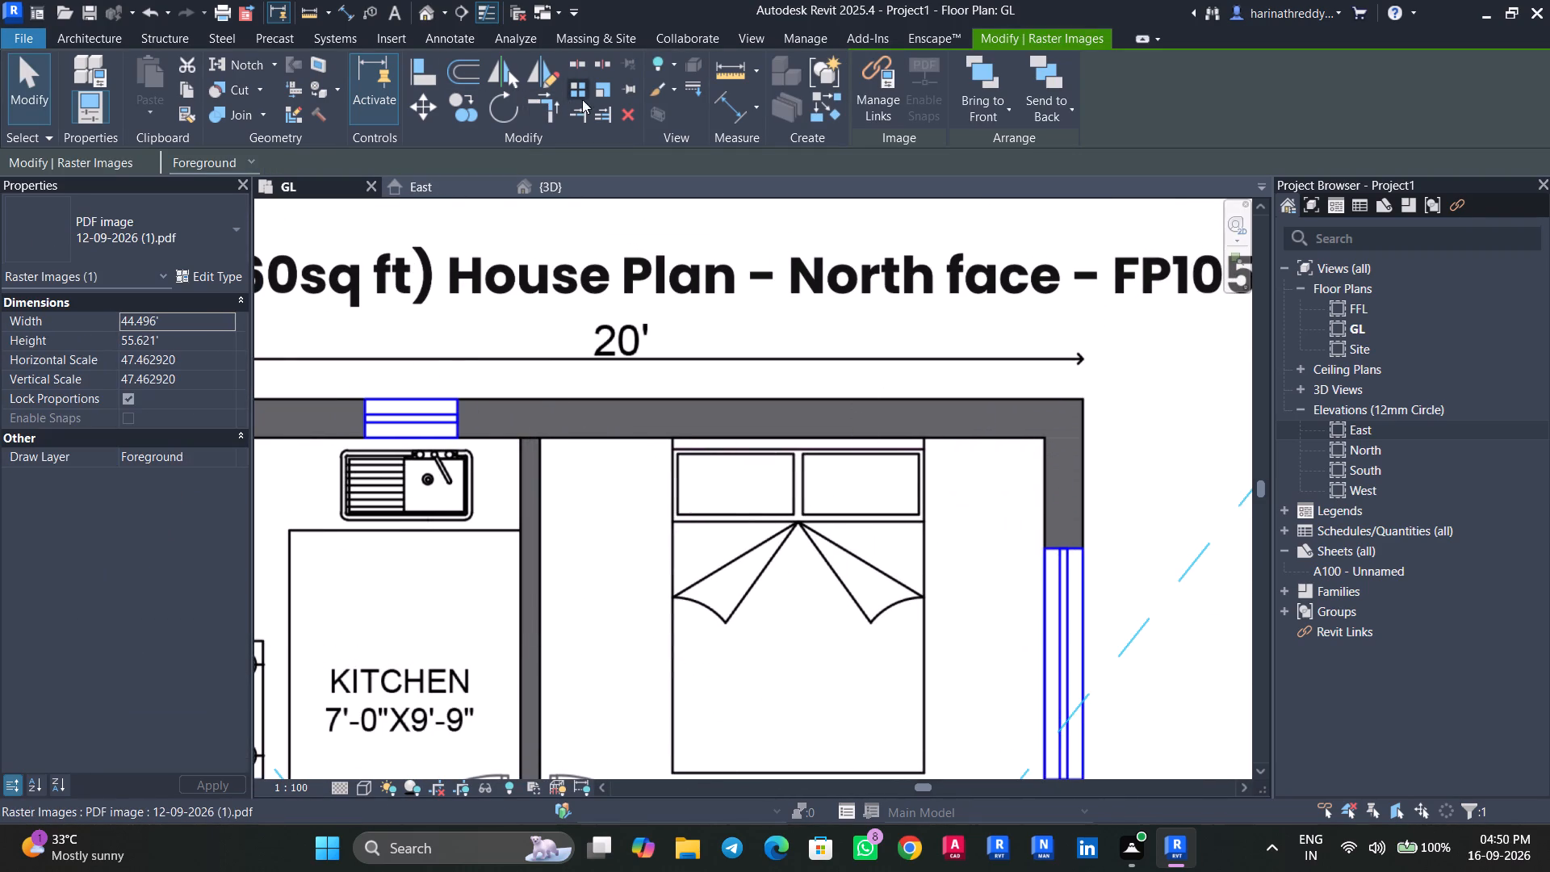
pyautogui.click(601, 98)
pyautogui.scroll(9, 396, 417)
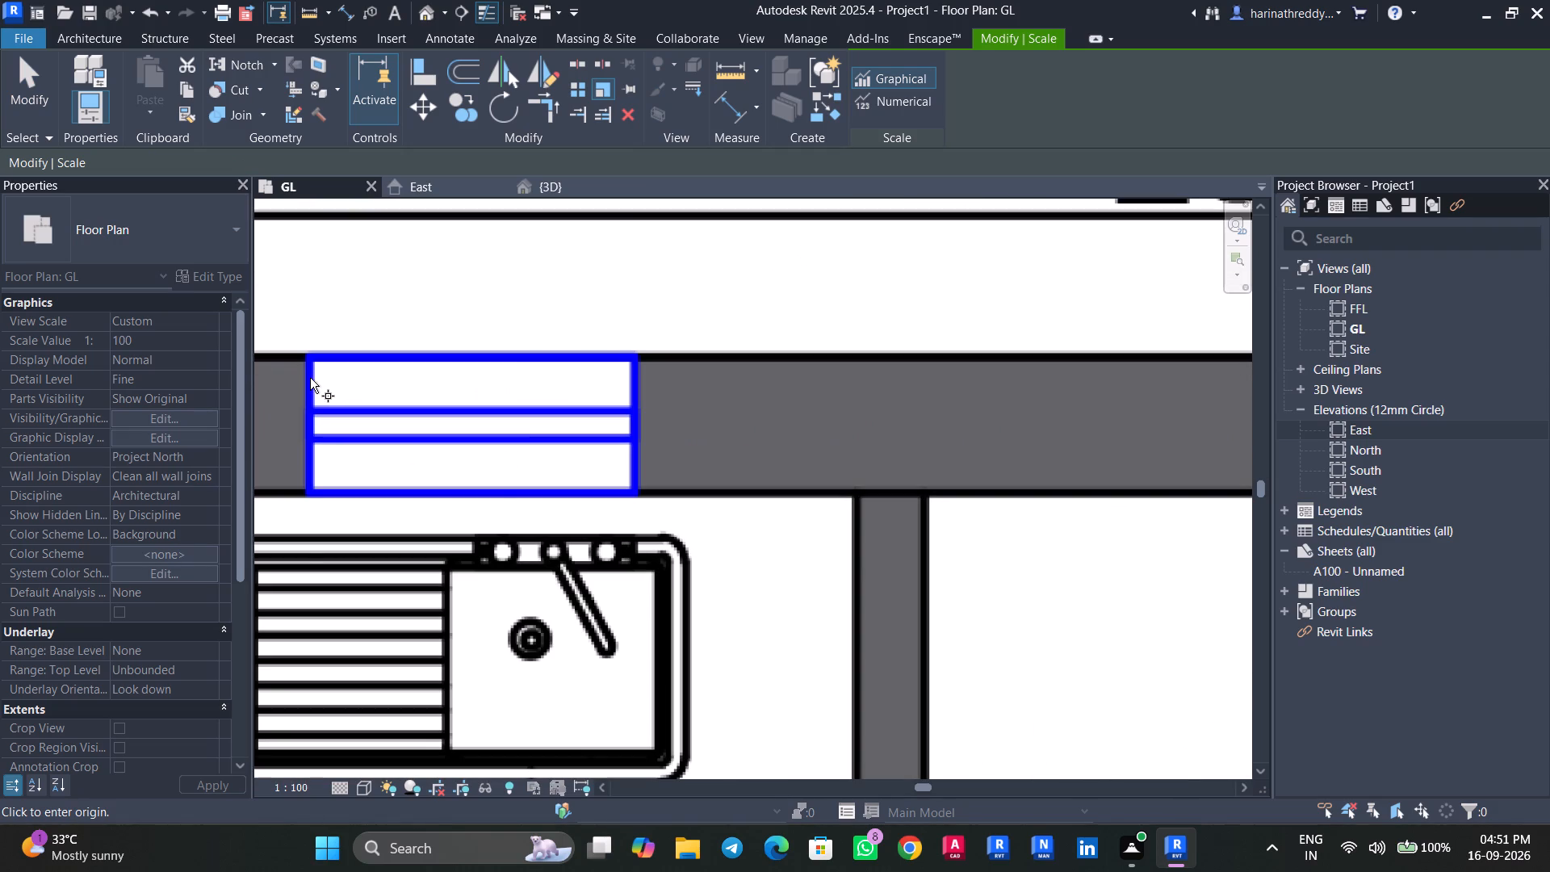
pyautogui.click(310, 378)
pyautogui.press('Escape')
pyautogui.press('Escape')
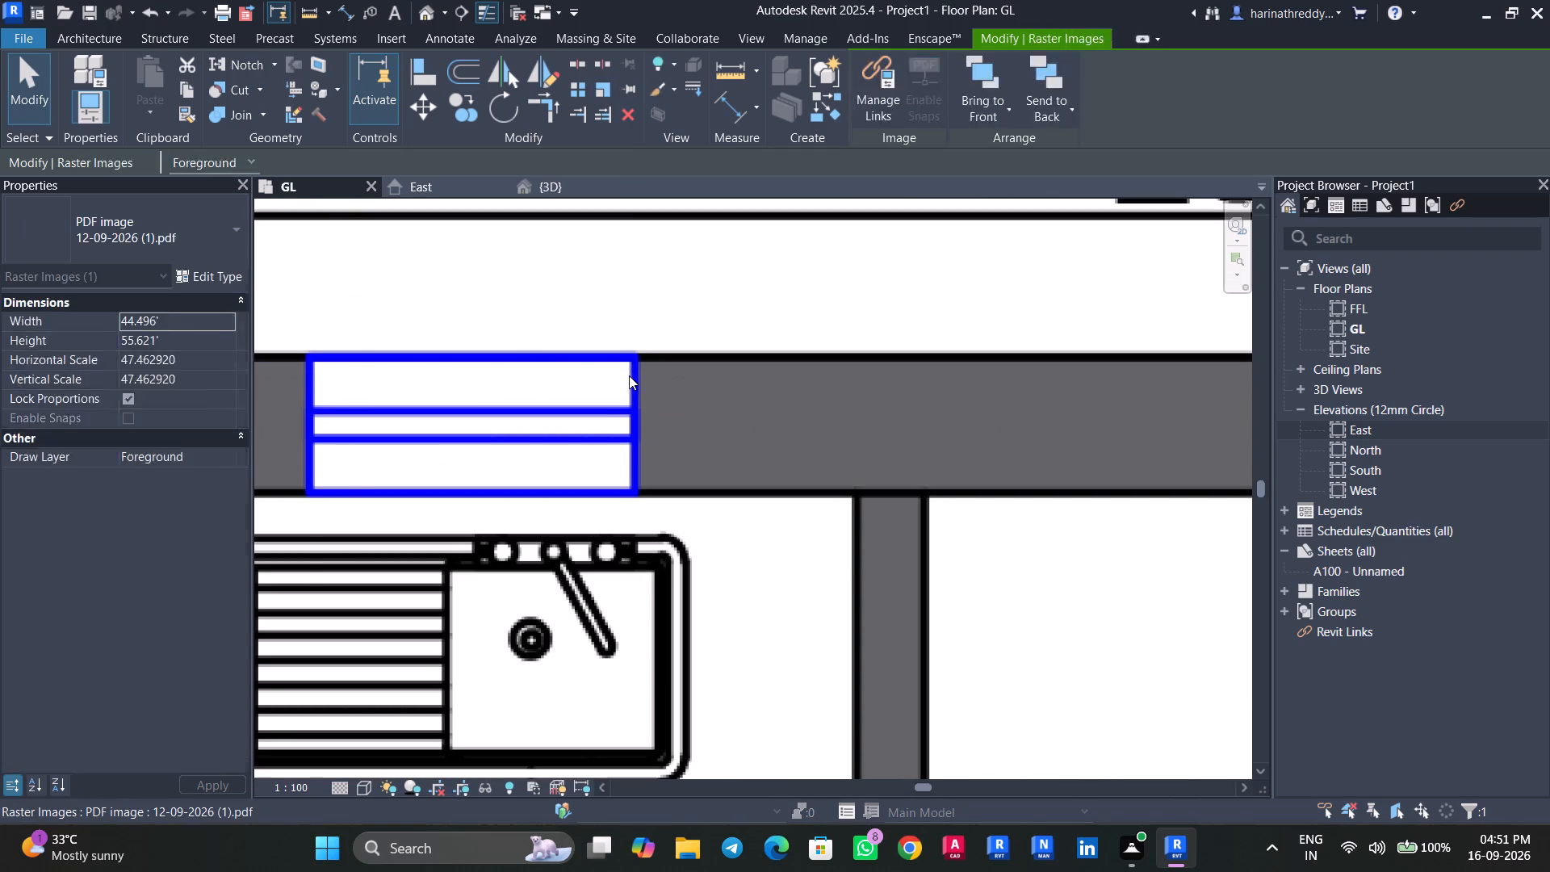
# Duplicate the Windows_Sgl_Plain 910x910mm window type as W3 and set its Rough Width to 2'.
pyautogui.press('w')
pyautogui.press('n')
pyautogui.click(218, 234)
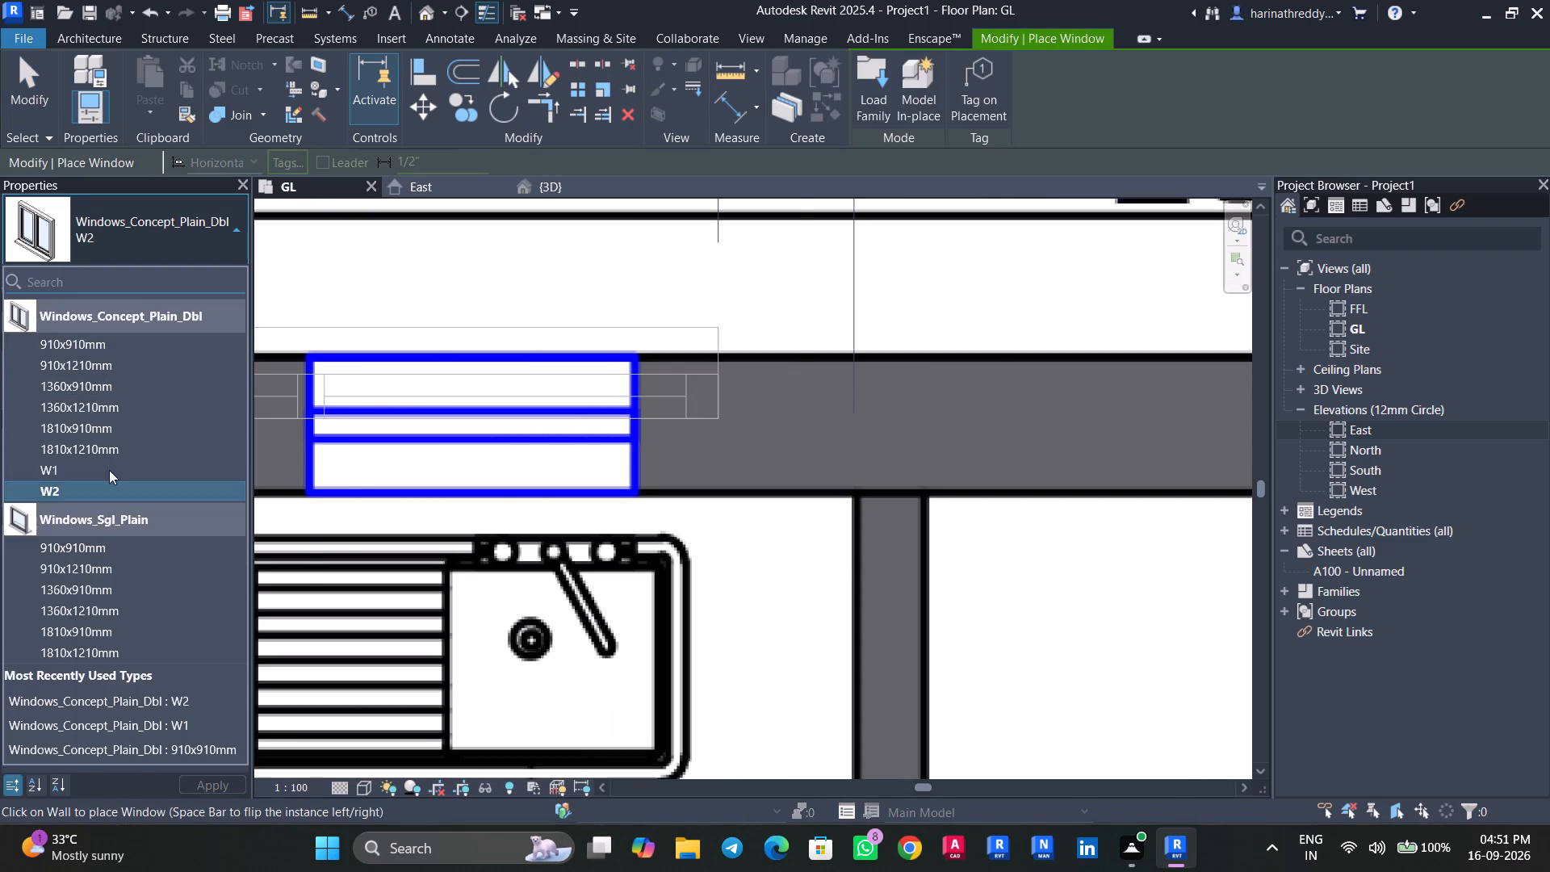
pyautogui.click(86, 544)
pyautogui.click(230, 272)
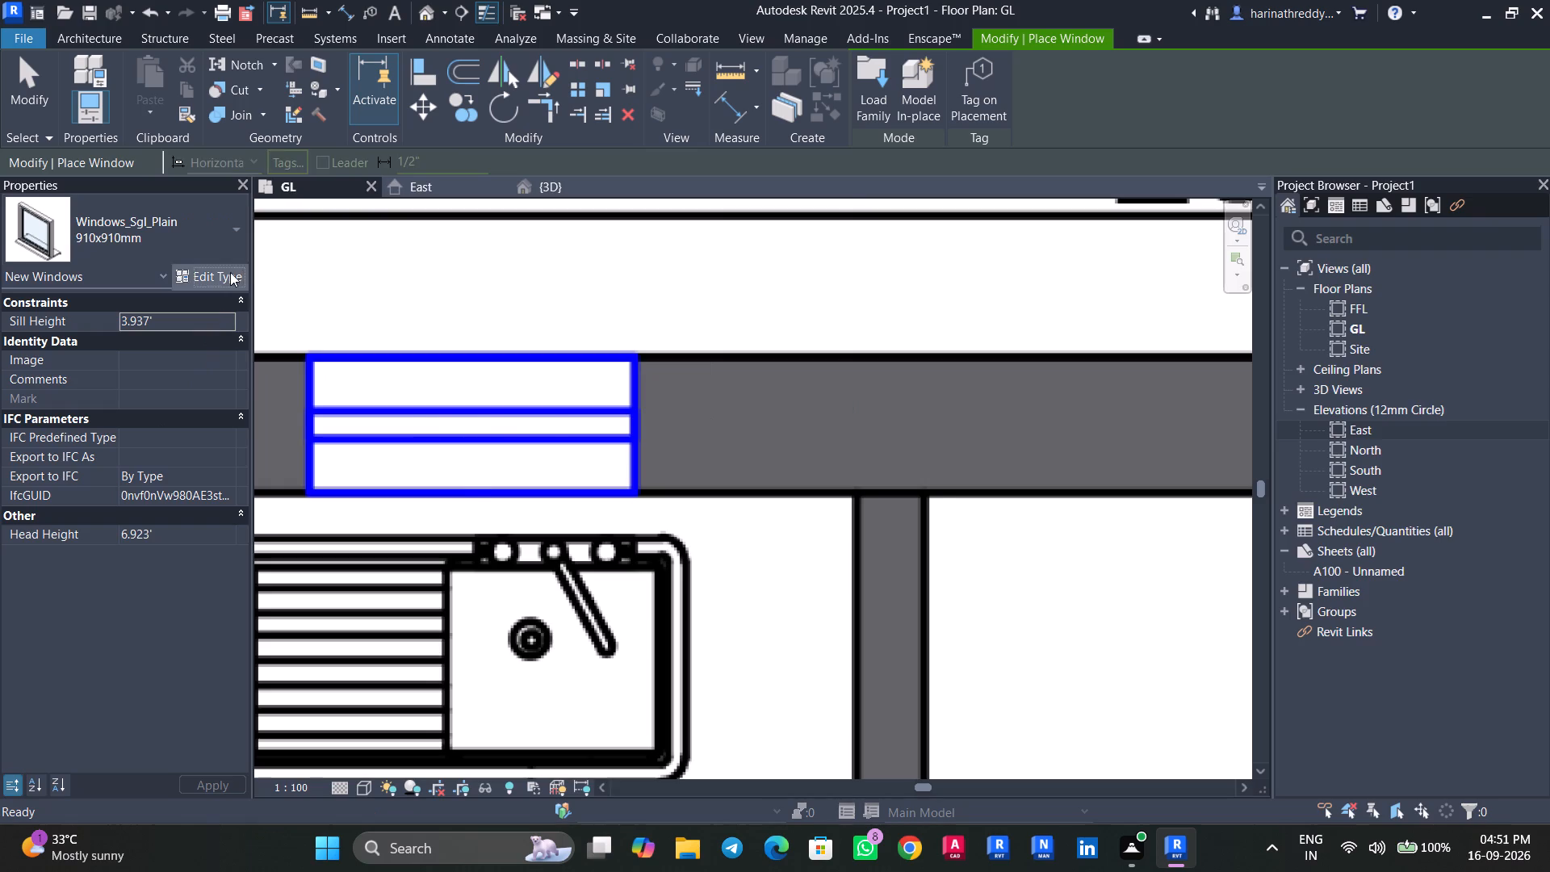
pyautogui.click(1460, 245)
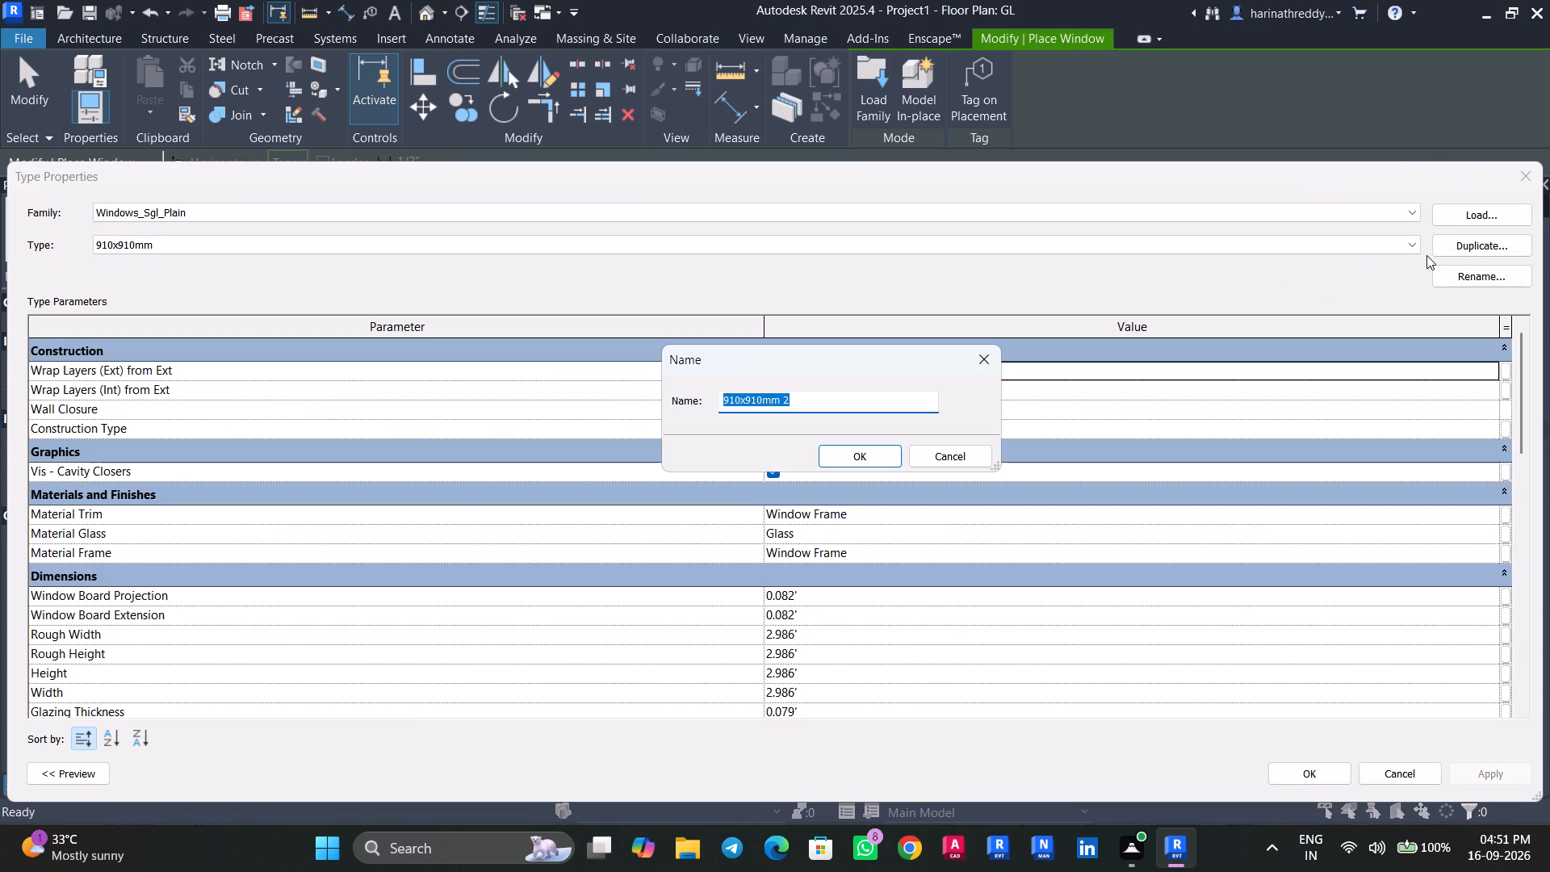
pyautogui.write('W3')
pyautogui.click(864, 456)
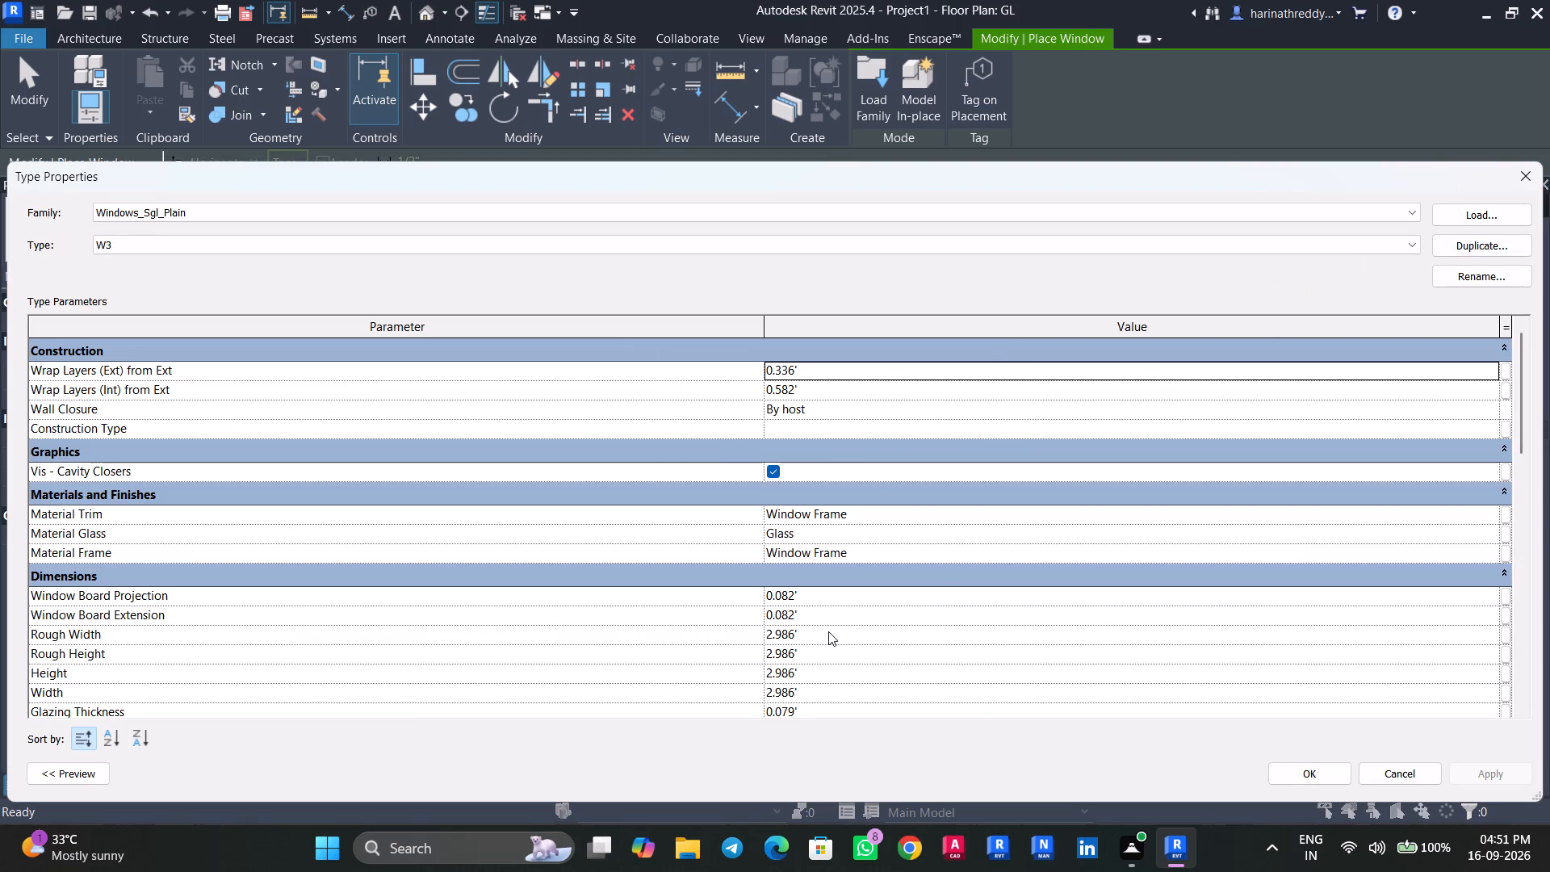
pyautogui.click(828, 631)
pyautogui.write("2'")
pyautogui.press('Return')
pyautogui.click(1503, 769)
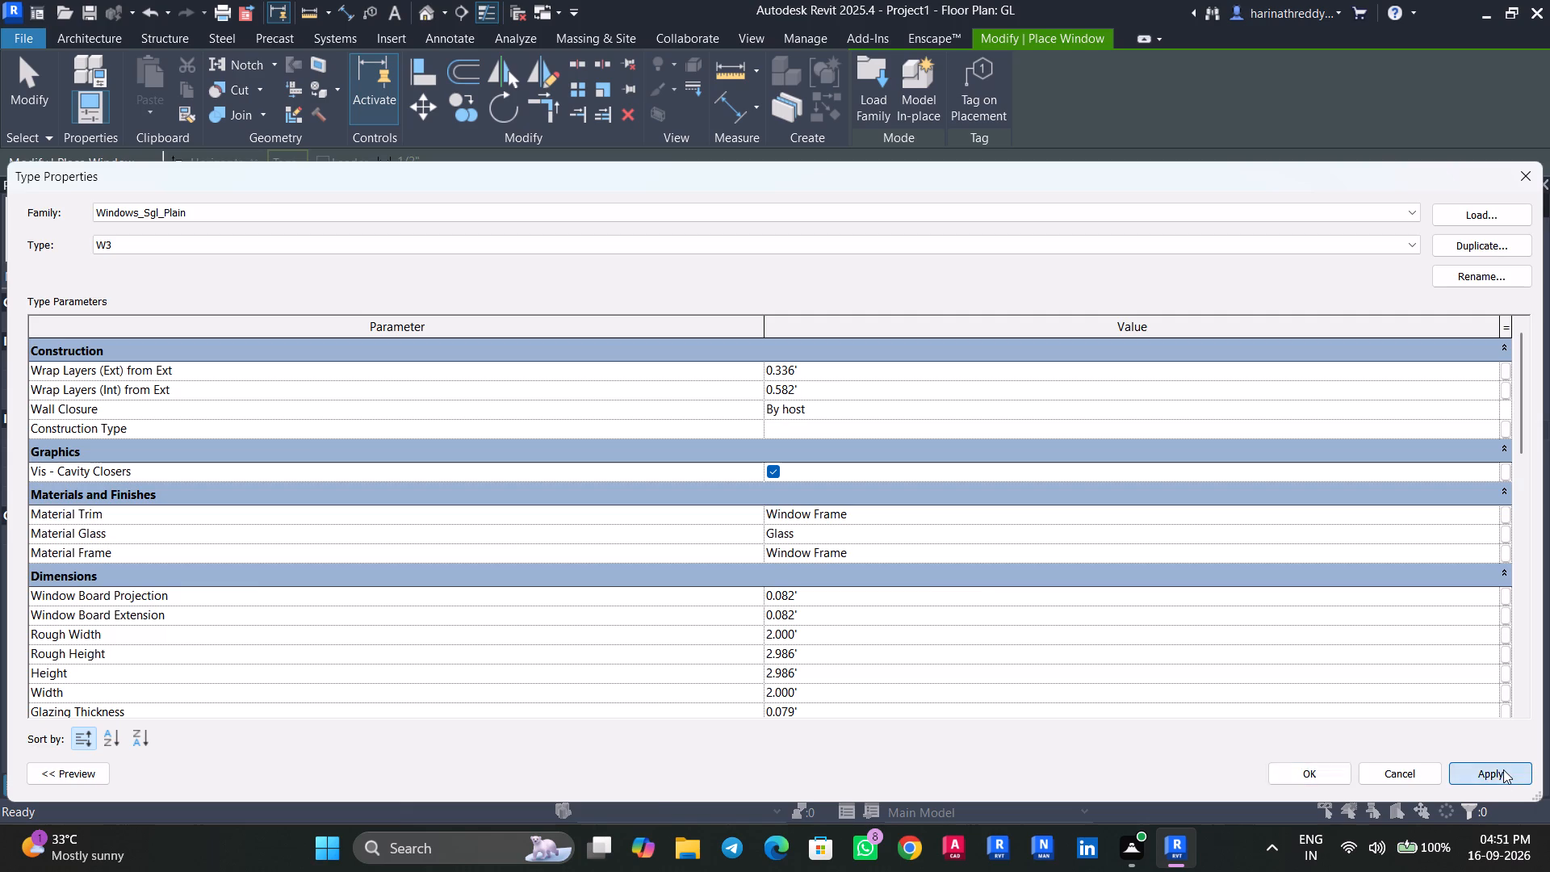
pyautogui.click(1295, 780)
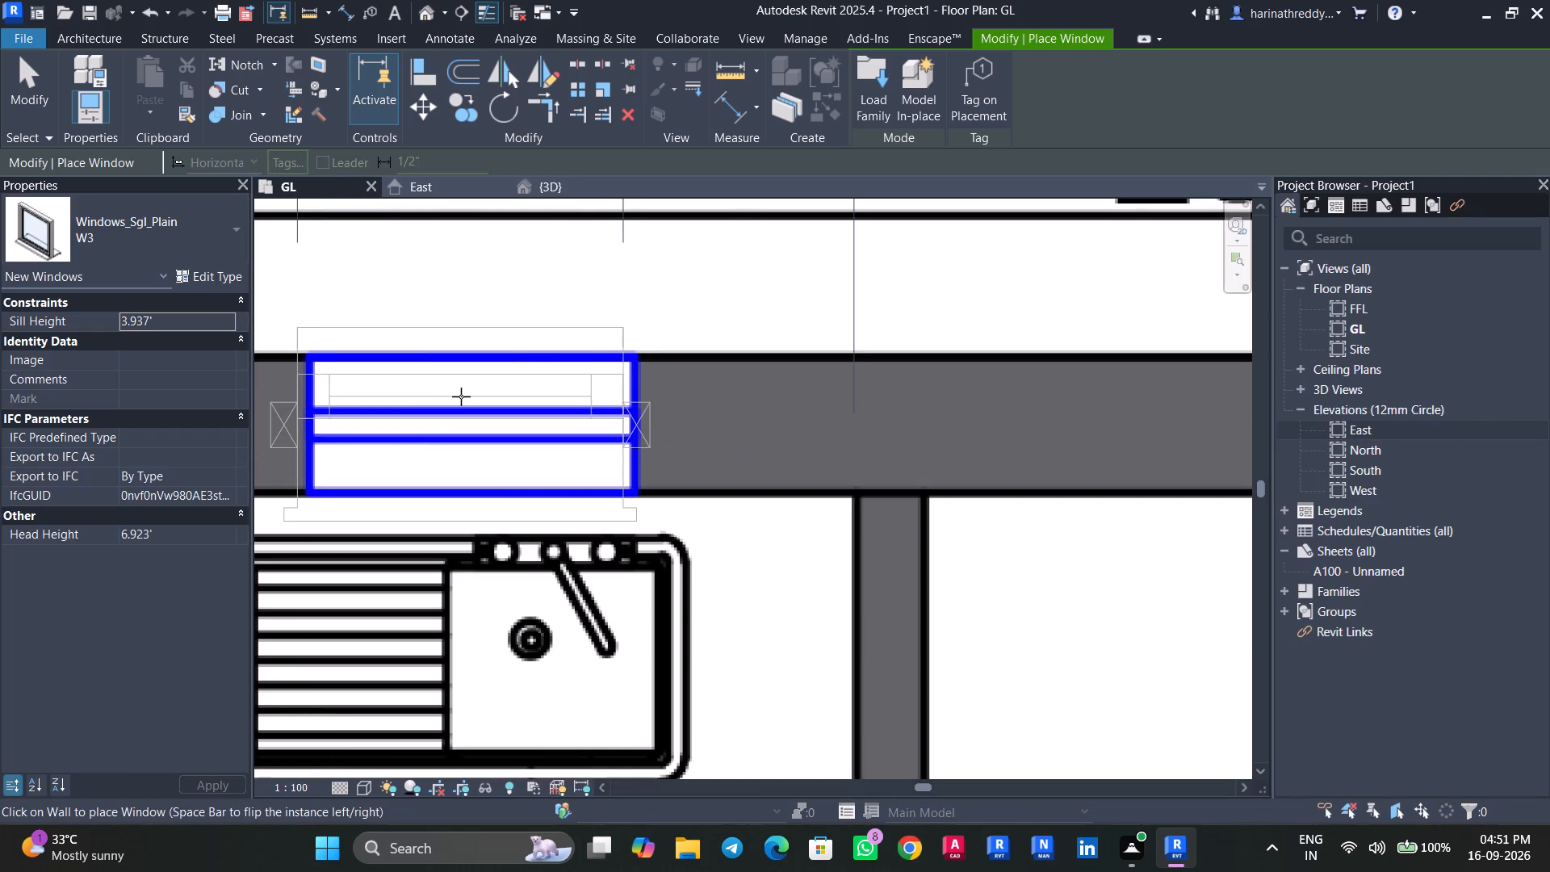
# Place a W3 window over the PDF window above the kitchen sink.
pyautogui.click(461, 396)
pyautogui.press('Escape')
pyautogui.press('Escape')
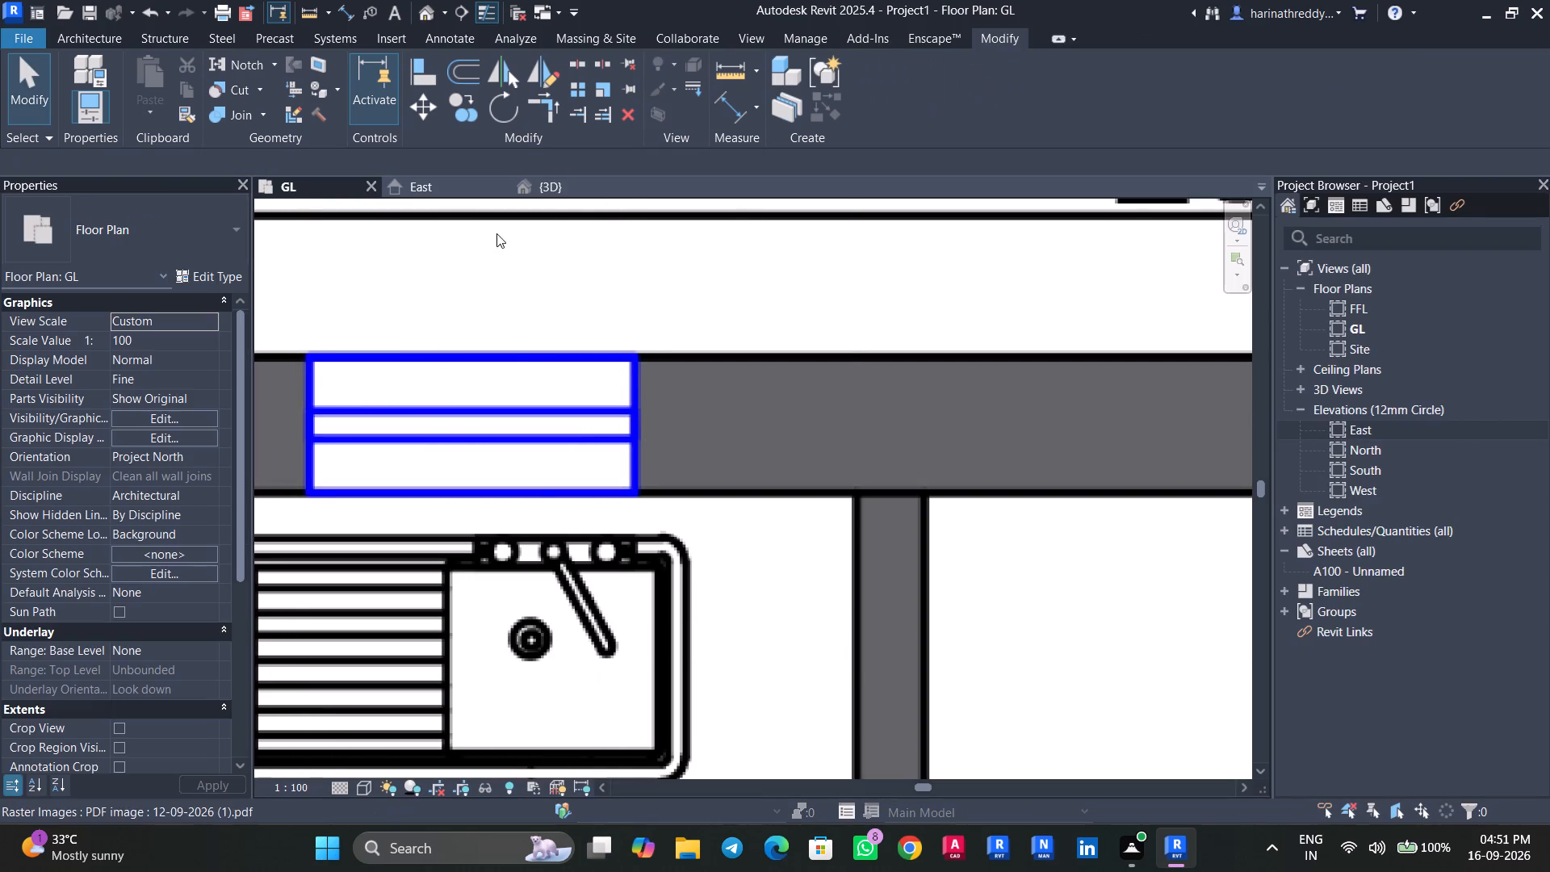
pyautogui.press('Escape')
# Inspect the windows placed so far in the 3D view from several sides and compare them with the GL floor plan.
pyautogui.click(566, 176)
pyautogui.click(562, 187)
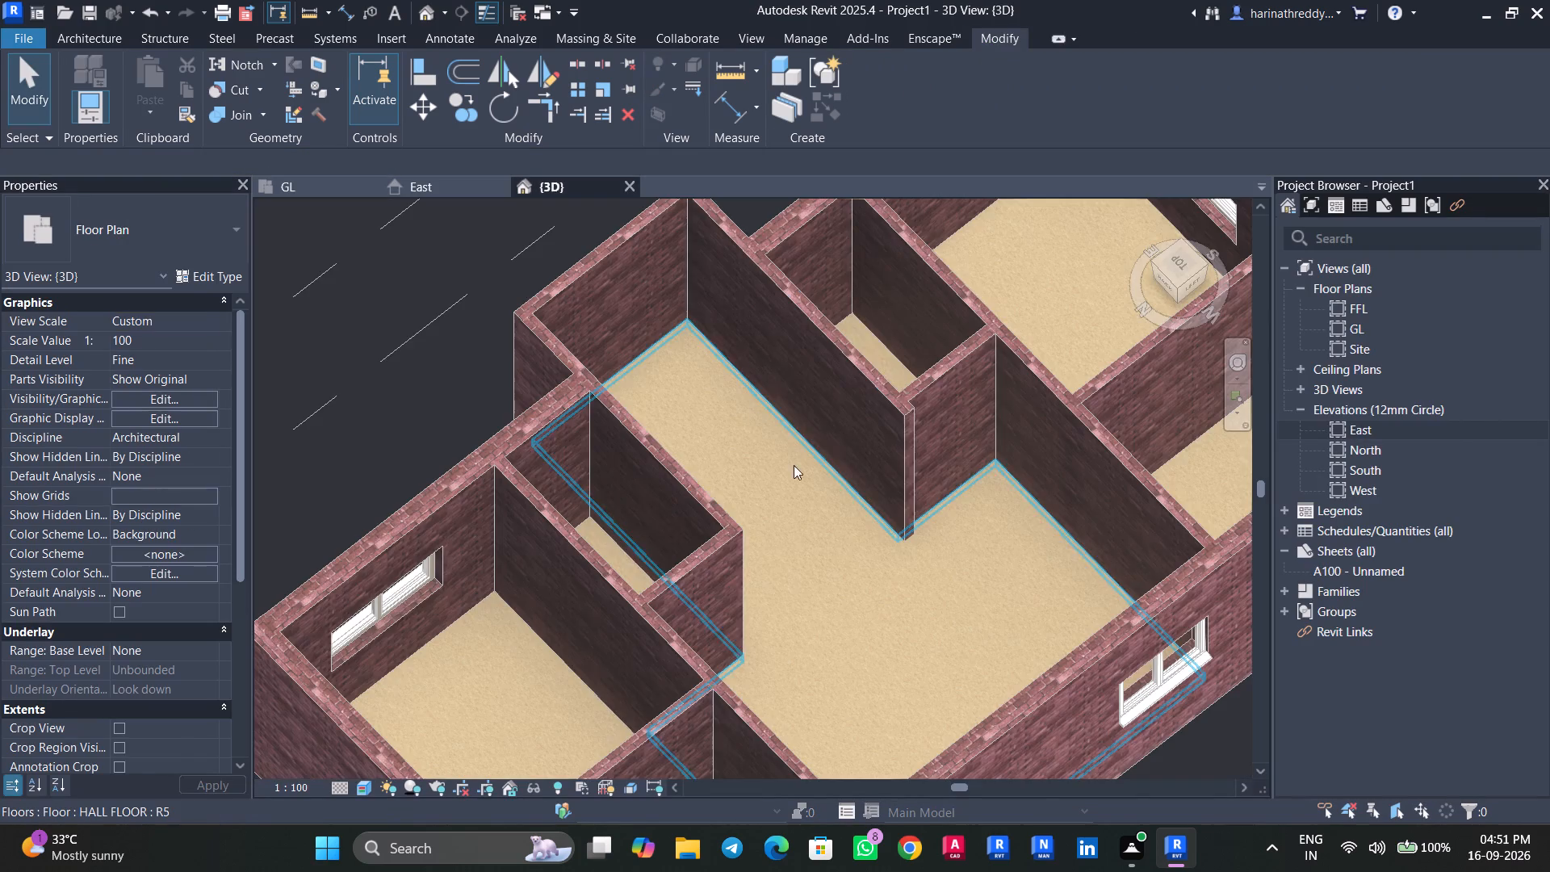
pyautogui.scroll(-8, 826, 532)
pyautogui.keyDown('shift'); pyautogui.moveTo(974, 694); pyautogui.dragTo(1114, 425, button='middle'); pyautogui.keyUp('shift')
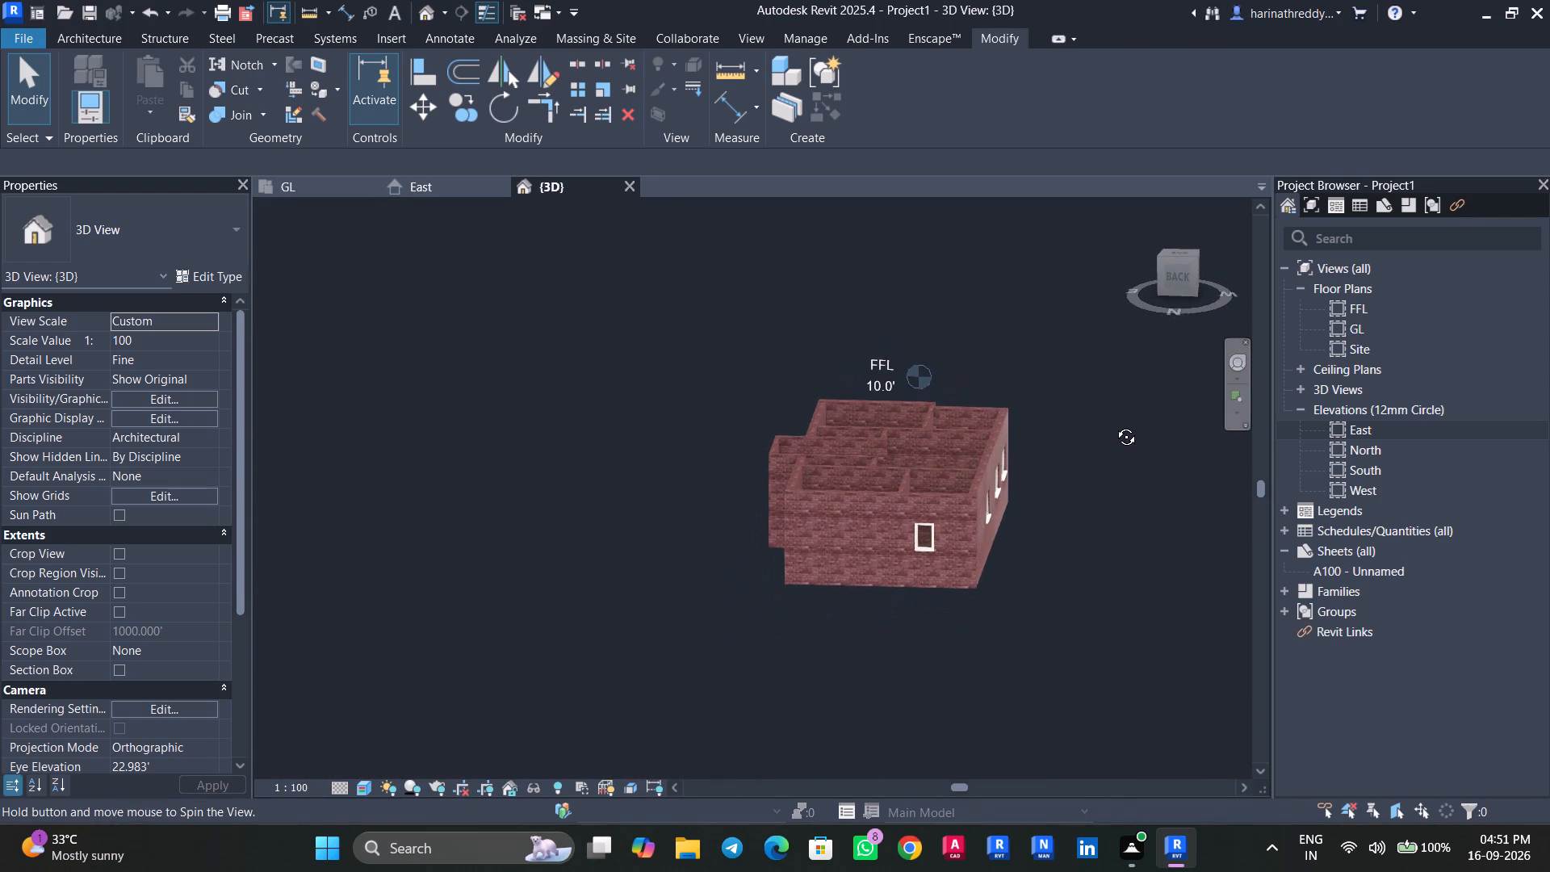
pyautogui.keyDown('shift'); pyautogui.moveTo(1114, 425); pyautogui.dragTo(997, 661, button='middle'); pyautogui.keyUp('shift')
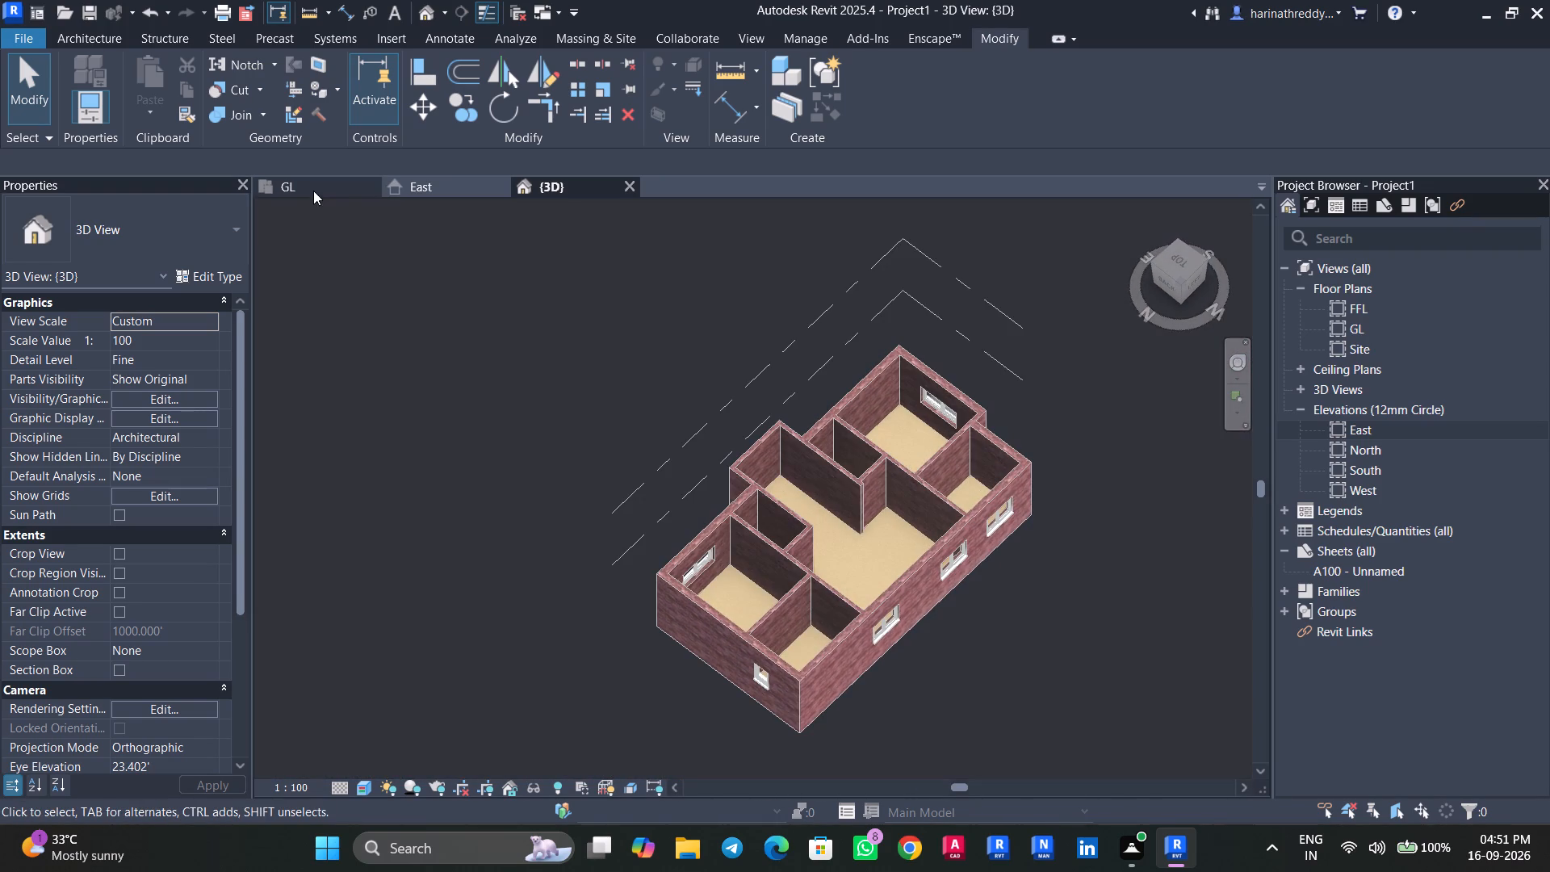
pyautogui.click(312, 187)
pyautogui.scroll(-16, 647, 535)
pyautogui.moveTo(995, 627); pyautogui.dragTo(984, 589, button='middle')
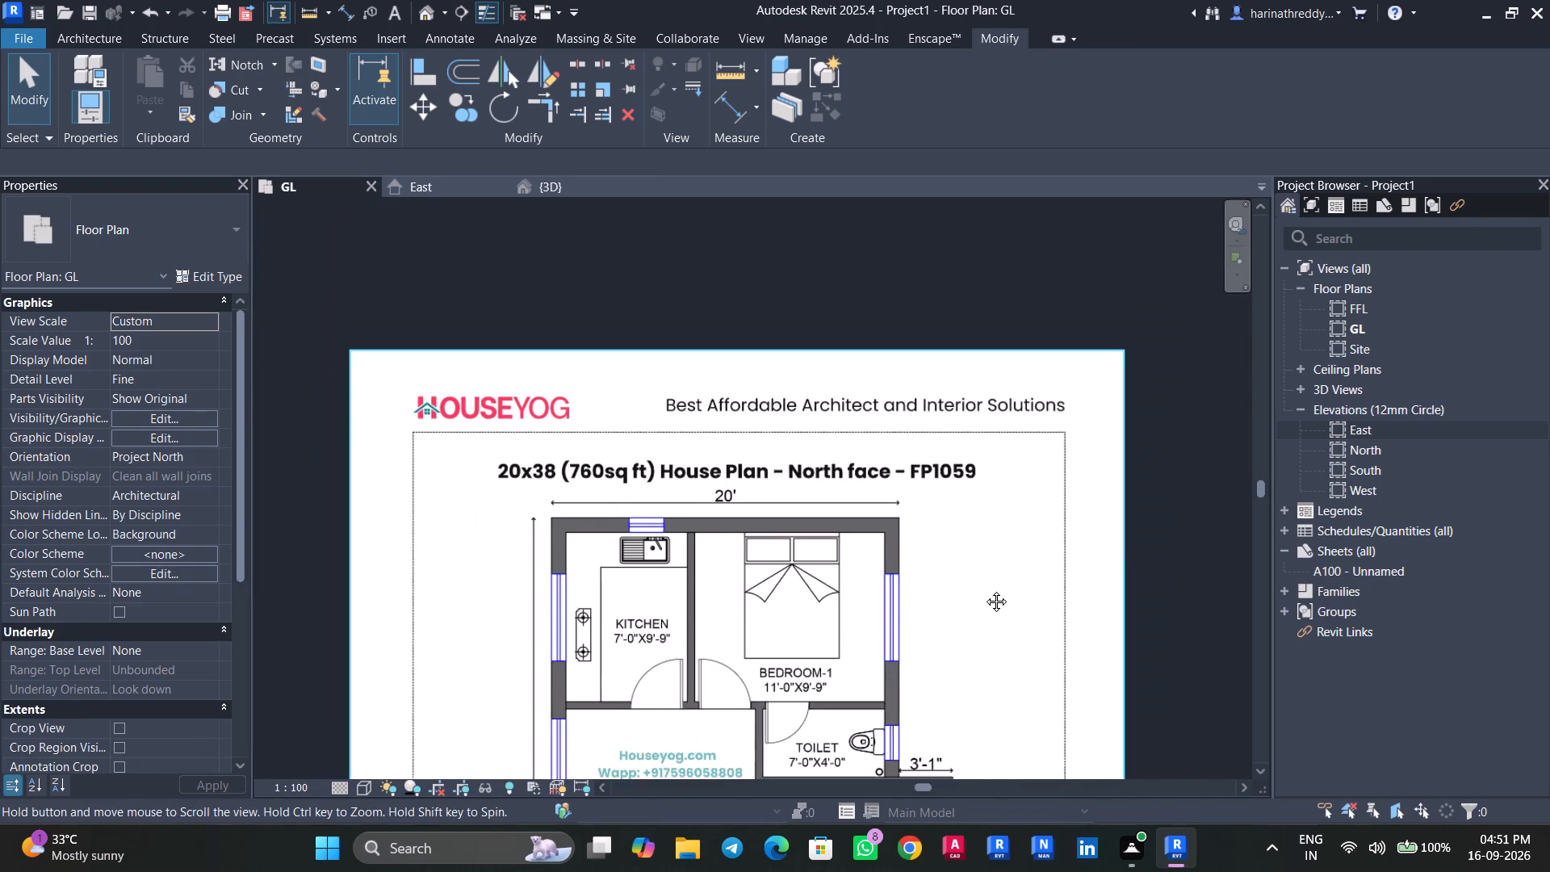
pyautogui.moveTo(984, 589); pyautogui.dragTo(954, 436, button='middle')
pyautogui.click(560, 184)
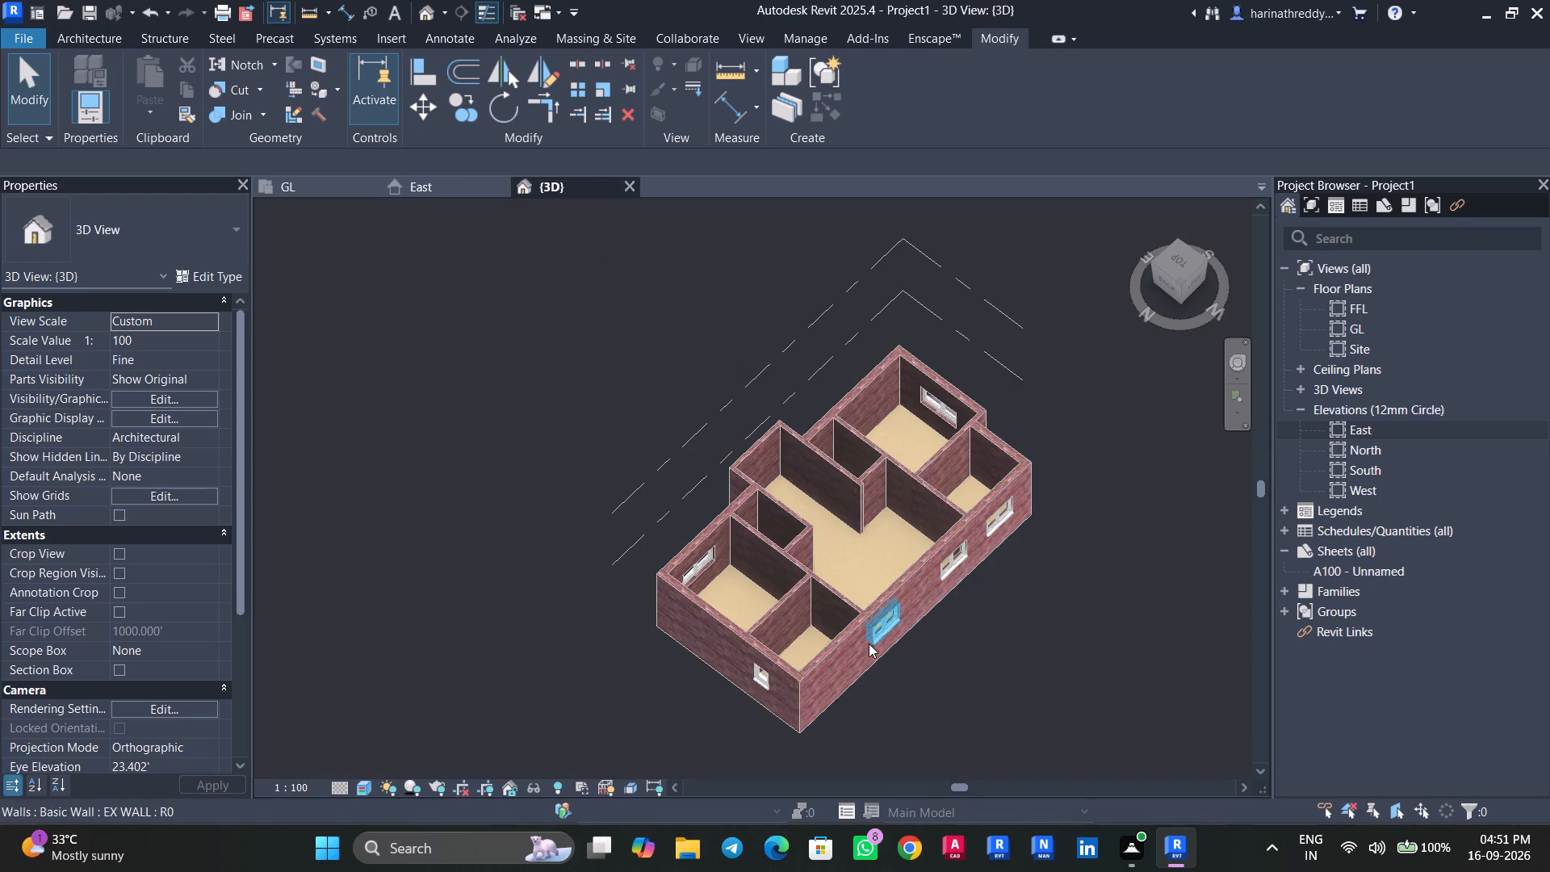
pyautogui.keyDown('shift'); pyautogui.moveTo(657, 694); pyautogui.dragTo(1049, 651, button='middle'); pyautogui.keyUp('shift')
pyautogui.click(321, 188)
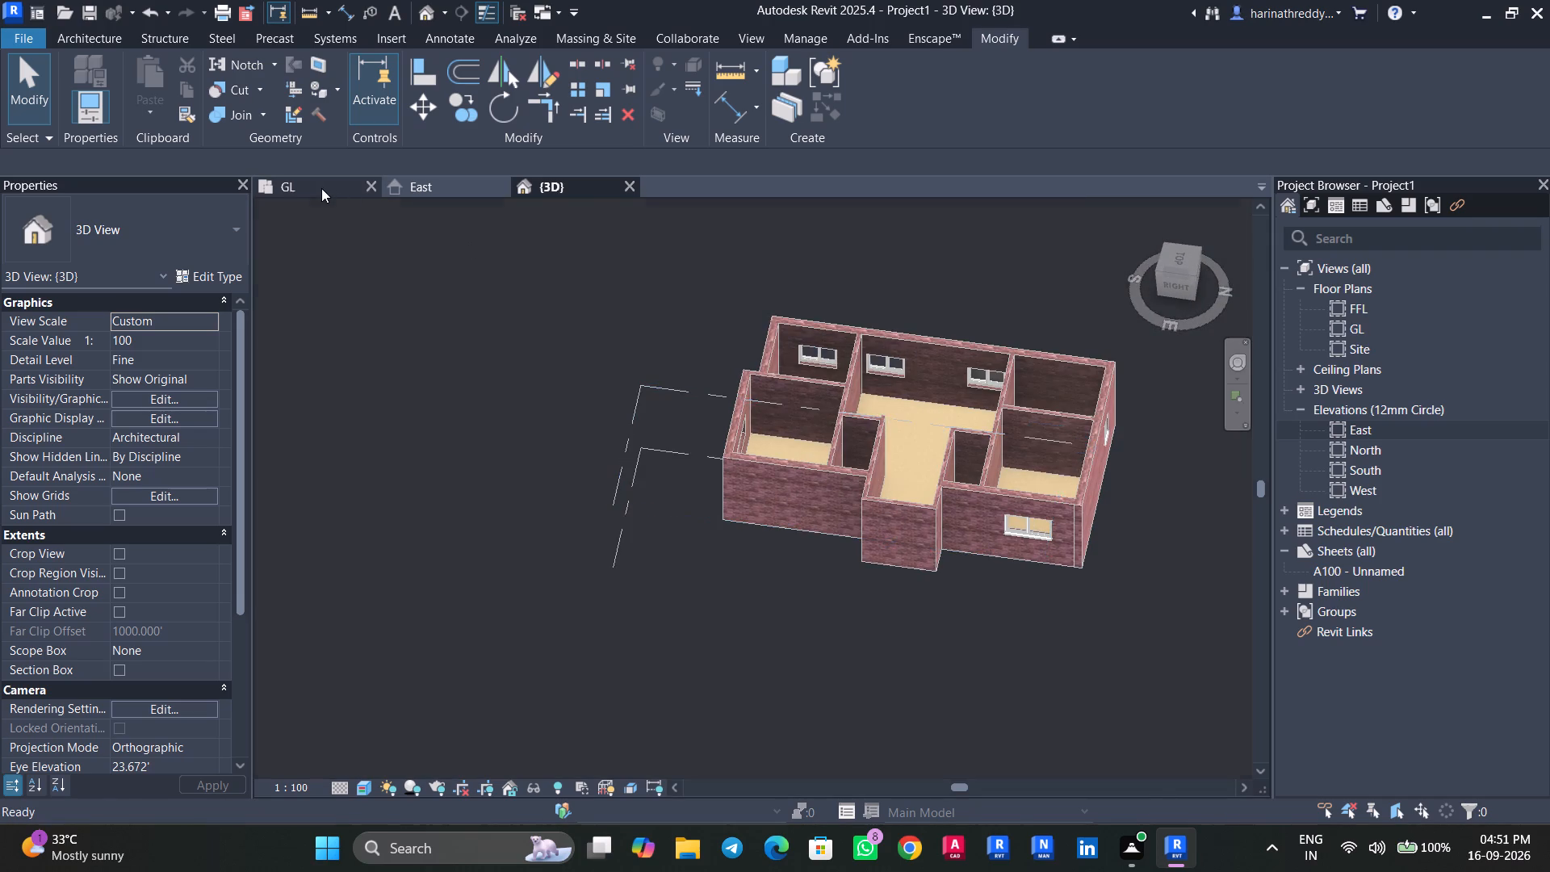
# Measure the exterior window of the toilet beside Bedroom-1 on the PDF with the Scale tool, without rescaling the image.
pyautogui.scroll(-1, 691, 465)
pyautogui.scroll(4, 865, 519)
pyautogui.moveTo(864, 552); pyautogui.dragTo(849, 438, button='middle')
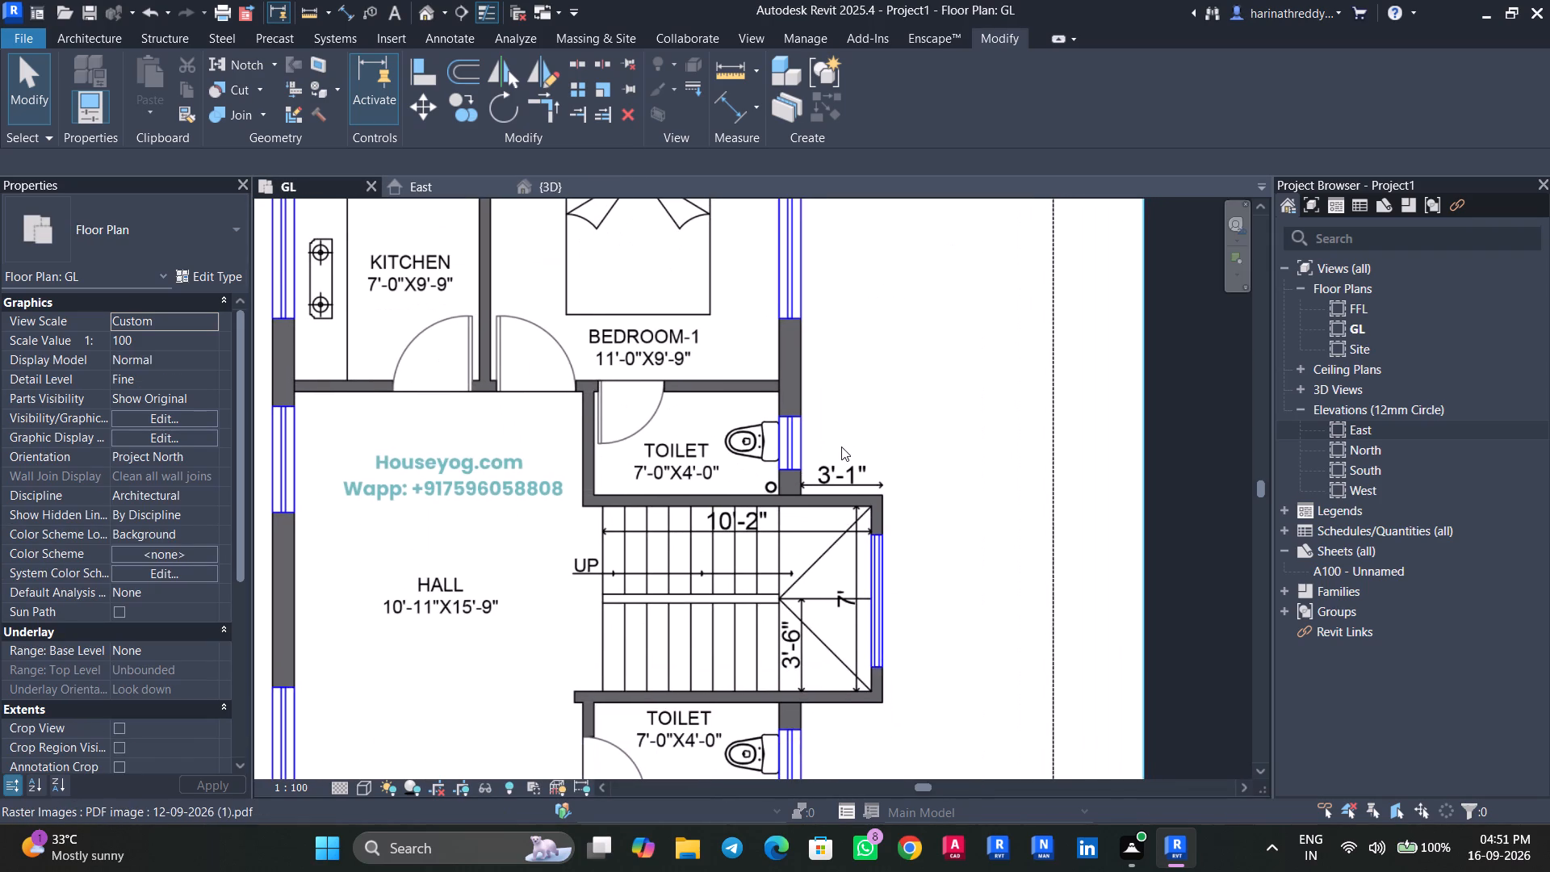
pyautogui.click(836, 448)
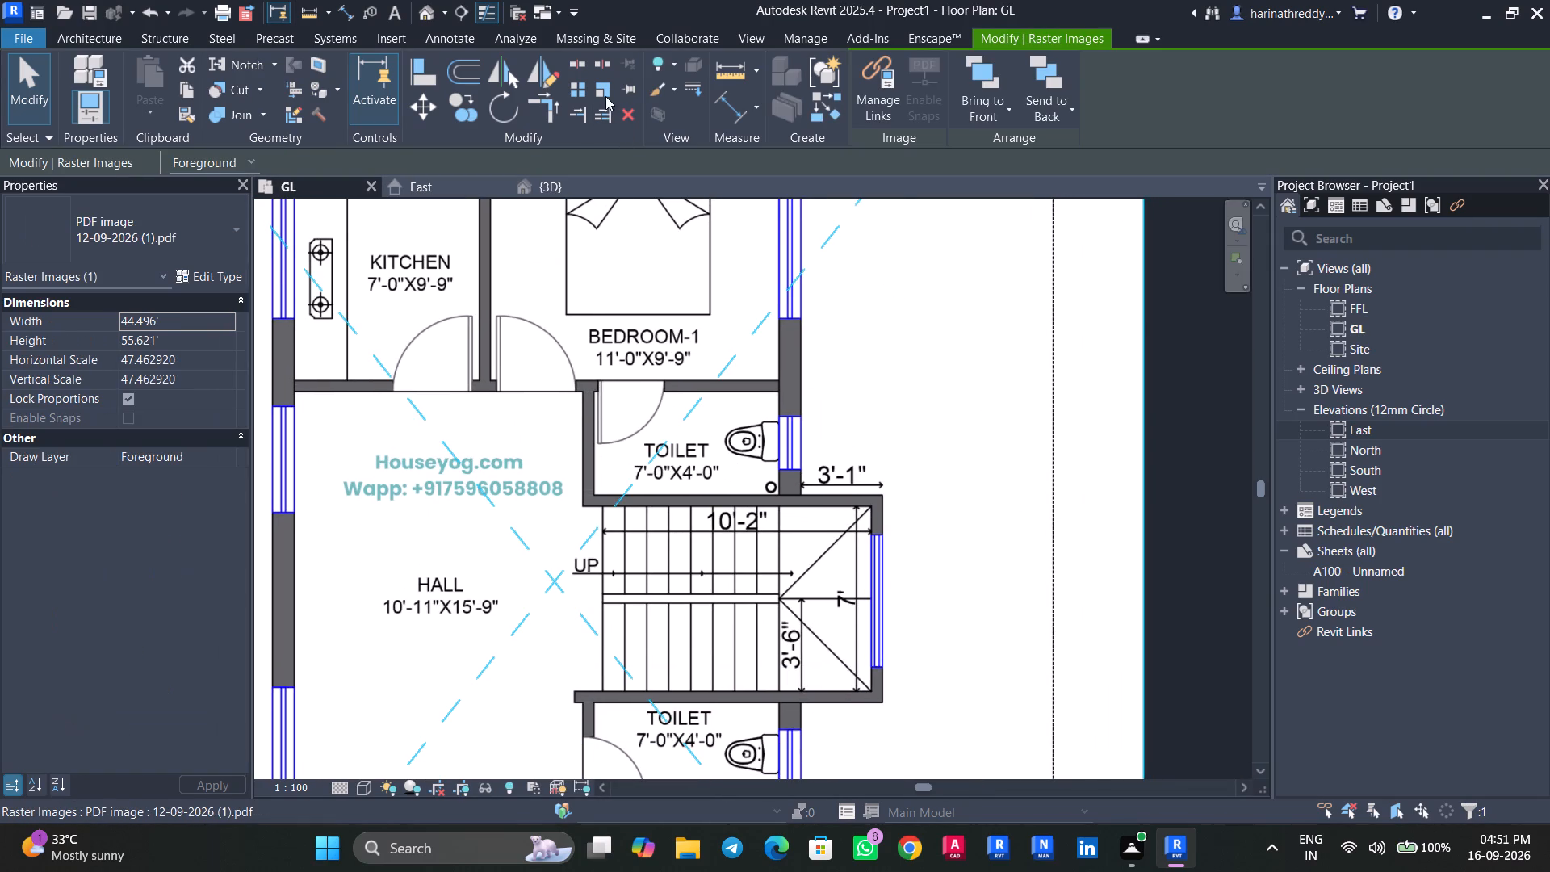
pyautogui.click(605, 96)
pyautogui.scroll(8, 808, 434)
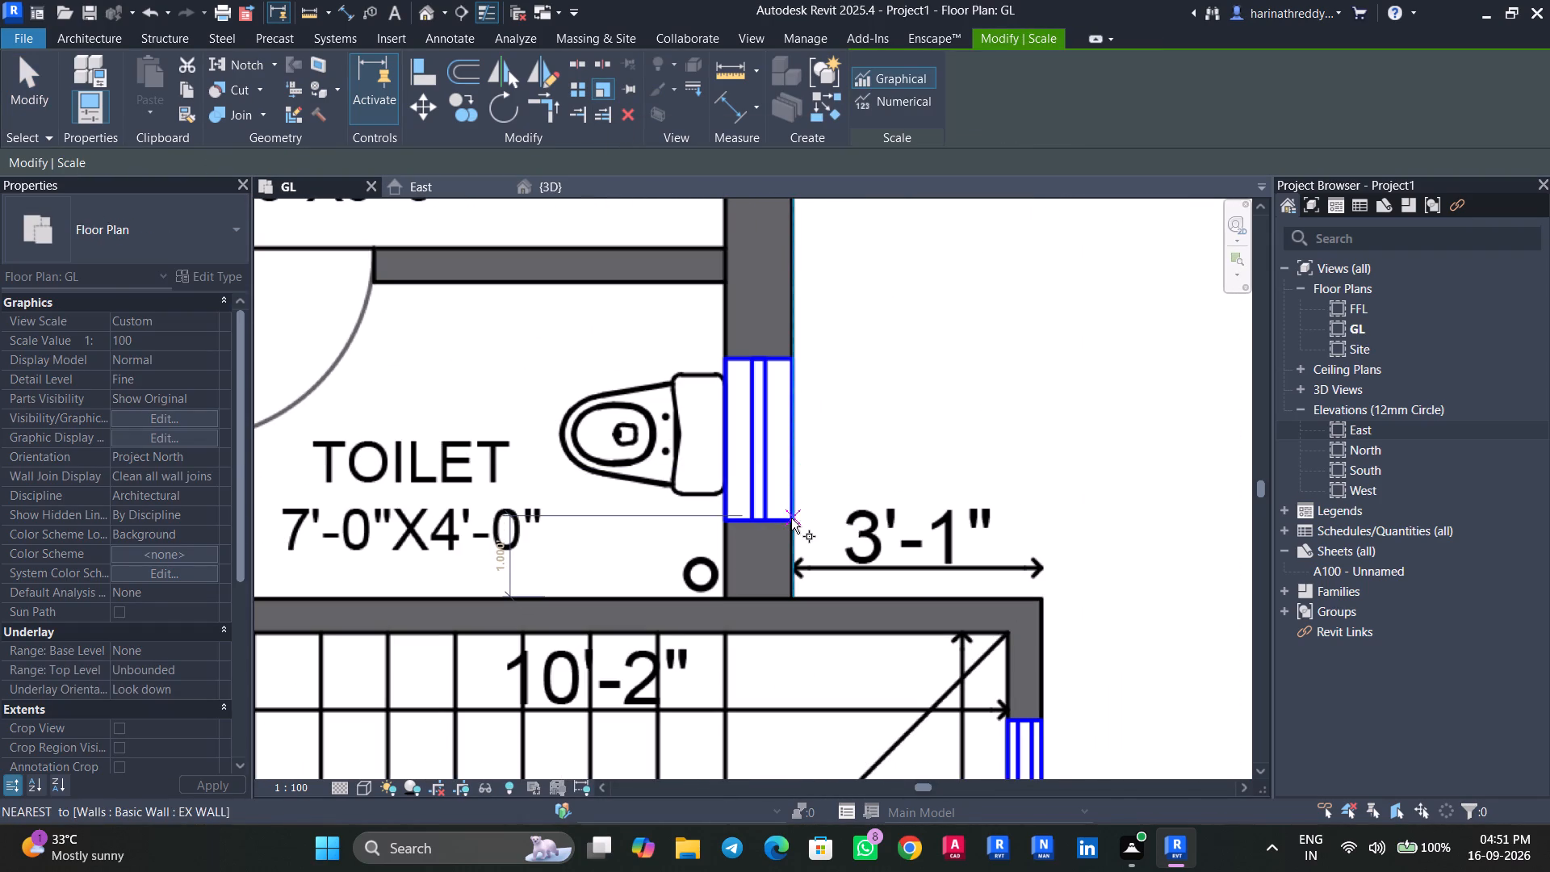
pyautogui.click(791, 518)
pyautogui.scroll(6, 788, 358)
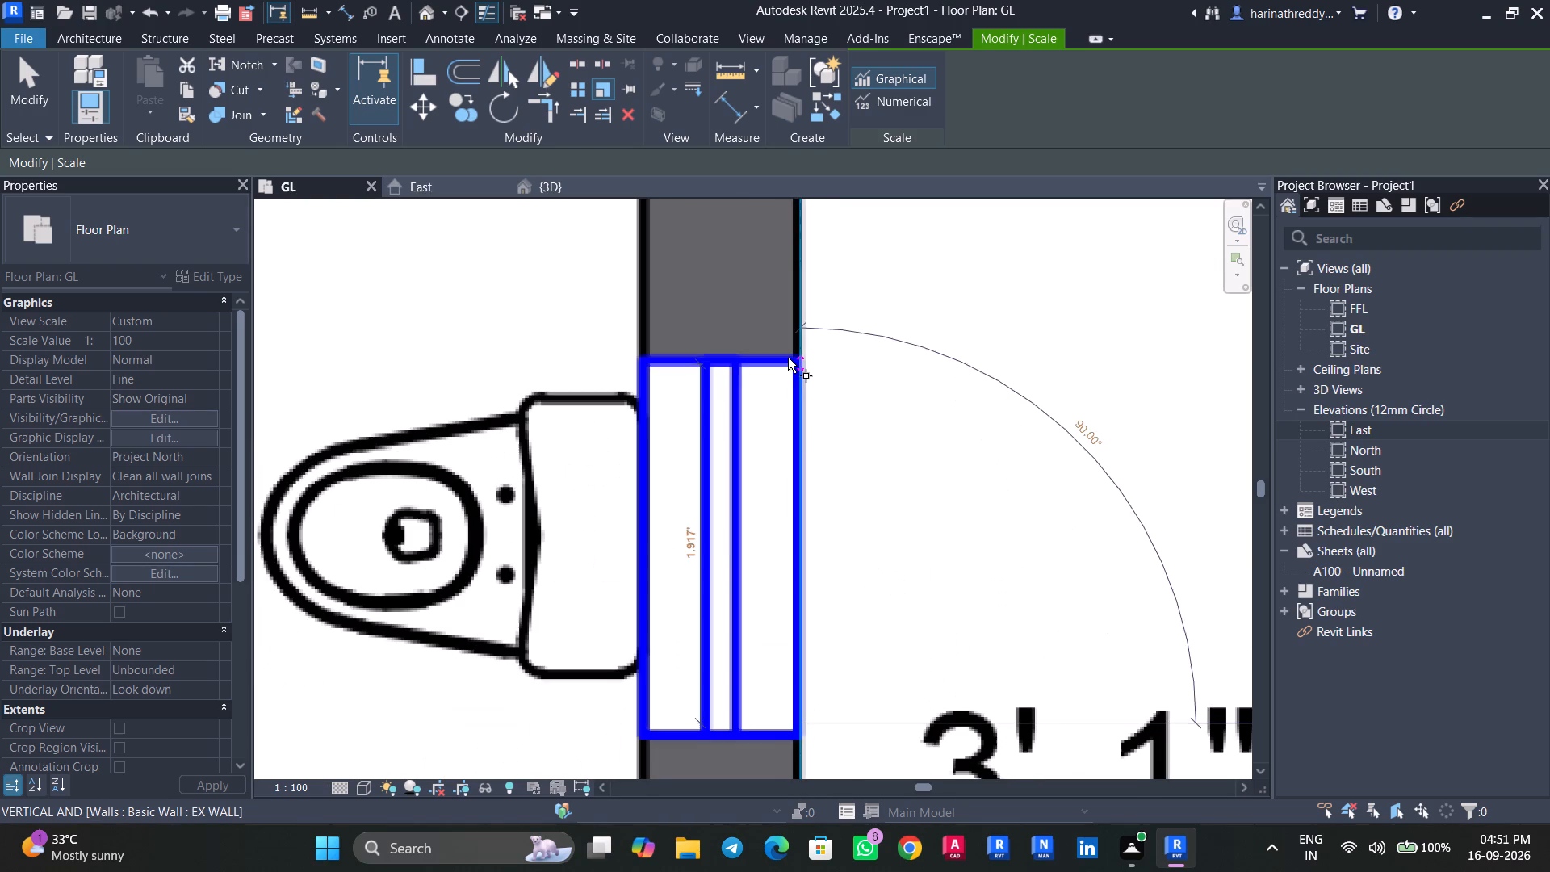
pyautogui.press('Escape')
pyautogui.press('Escape')
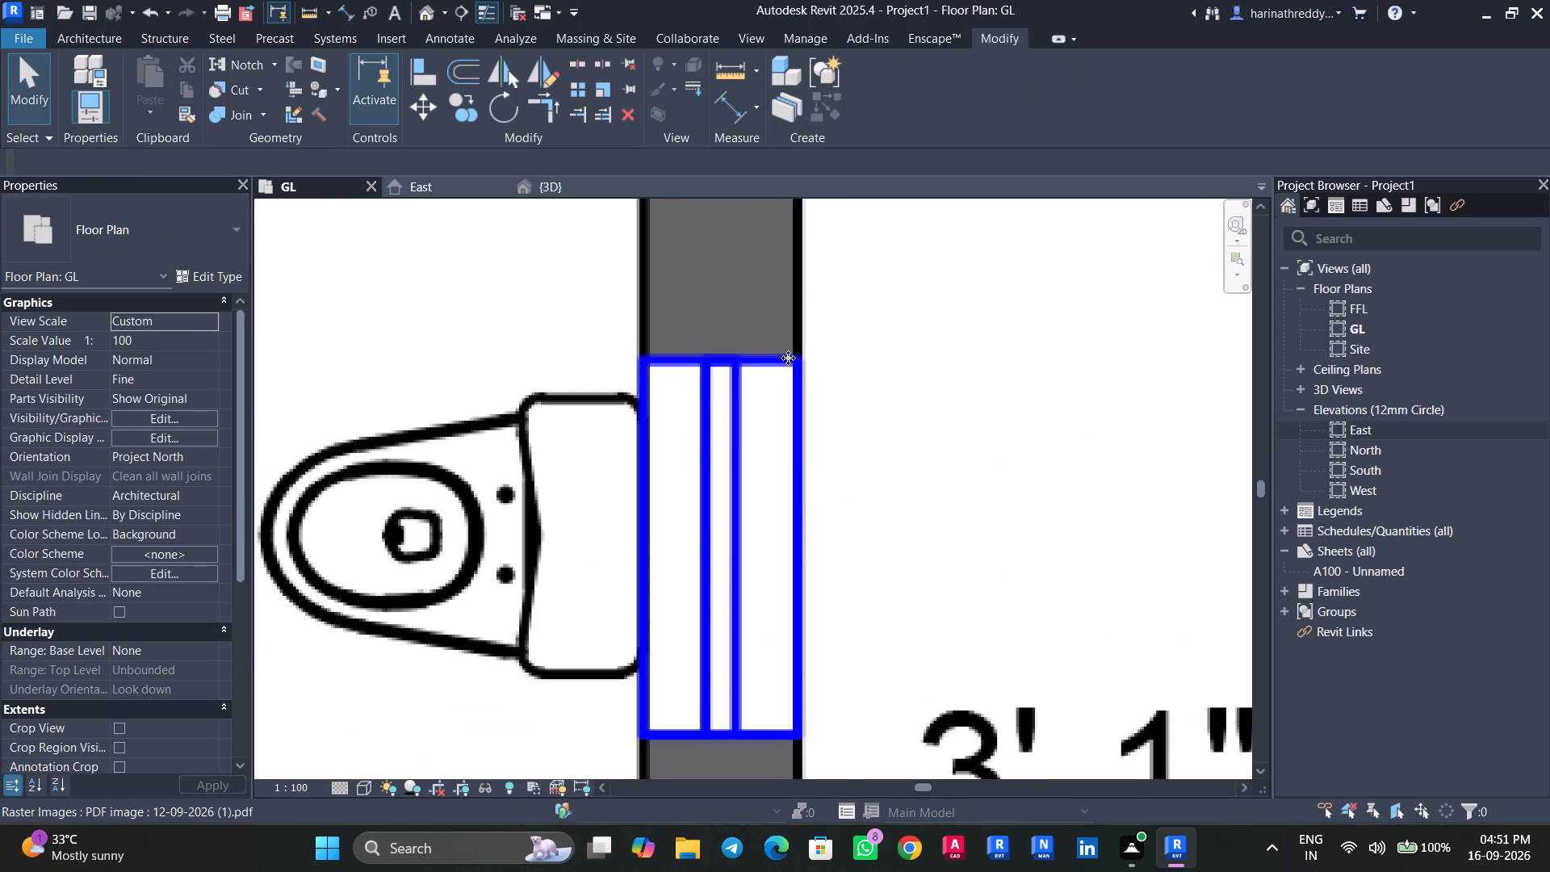
# Duplicate window type W3 as W4 and set its Rough Height to 2'.
pyautogui.write('WN')
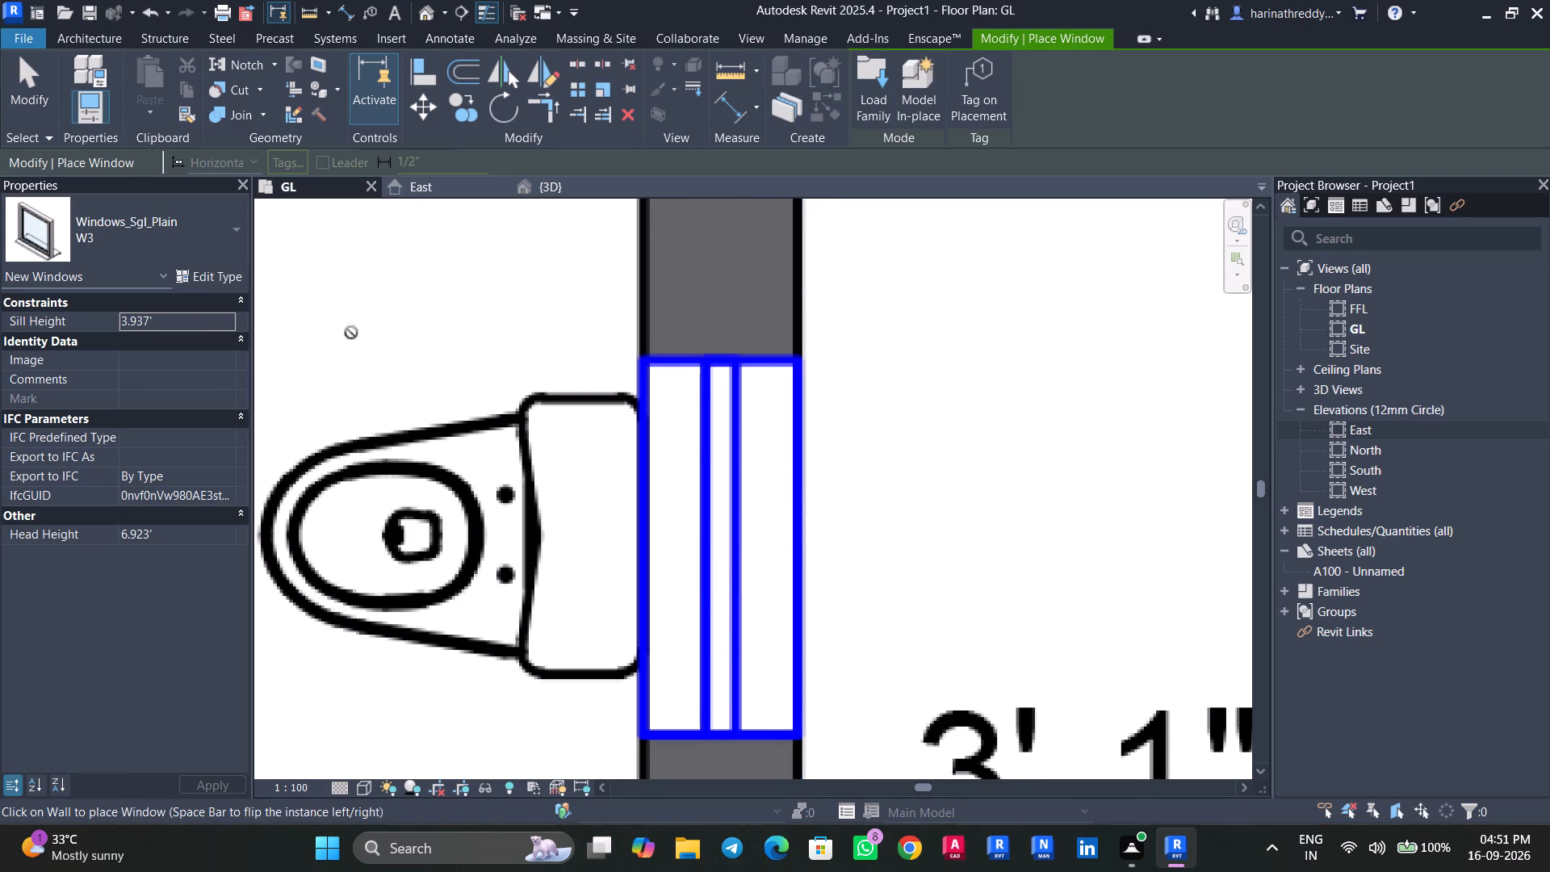
pyautogui.click(207, 282)
pyautogui.click(1447, 239)
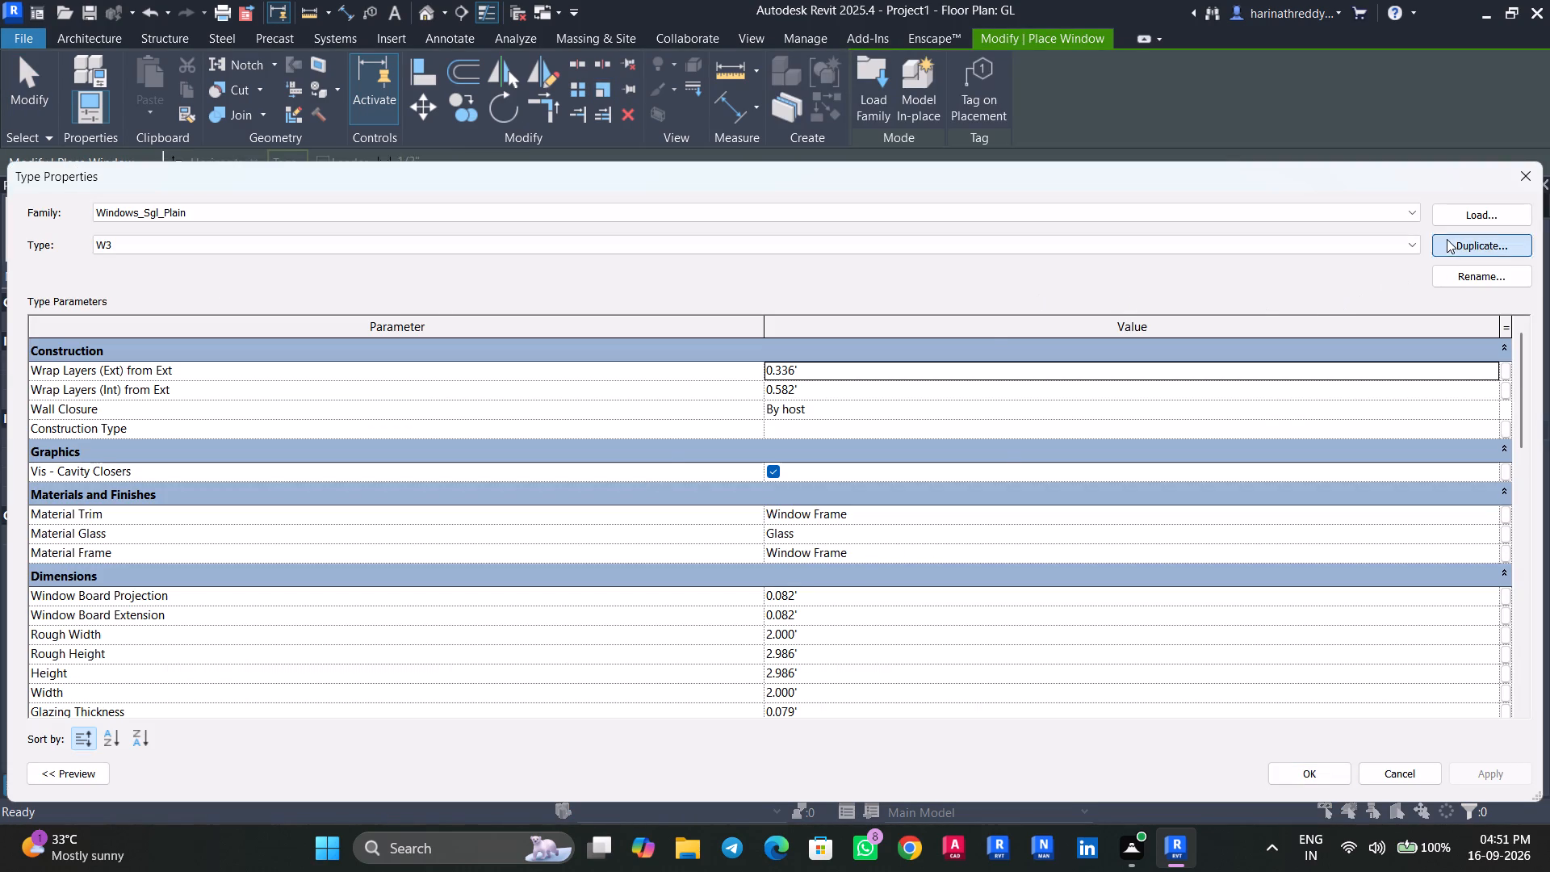
pyautogui.press('w')
pyautogui.press('4')
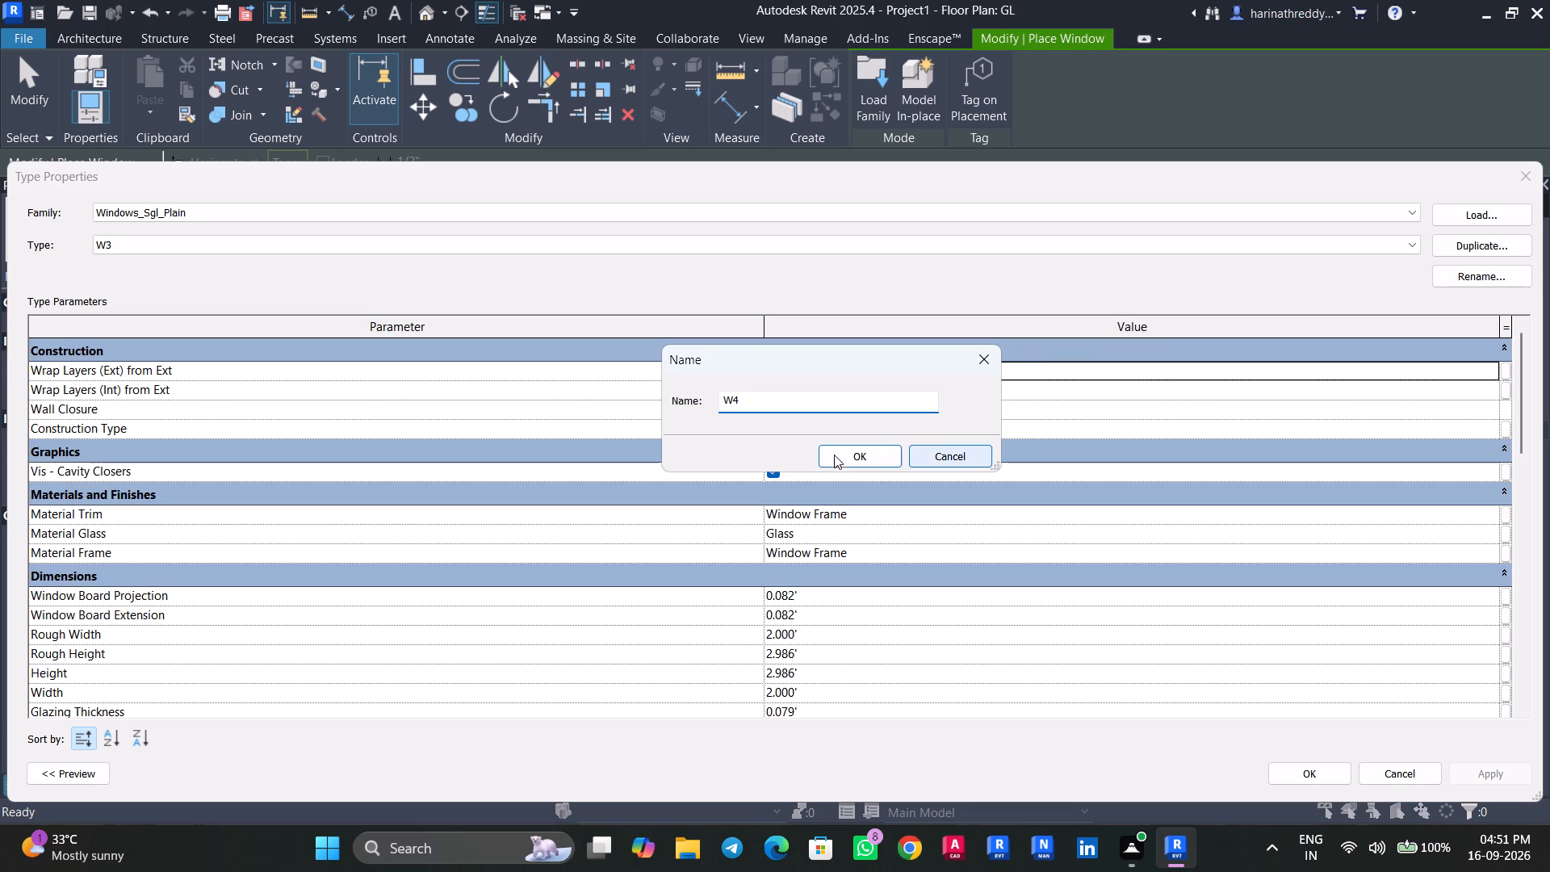
pyautogui.click(836, 451)
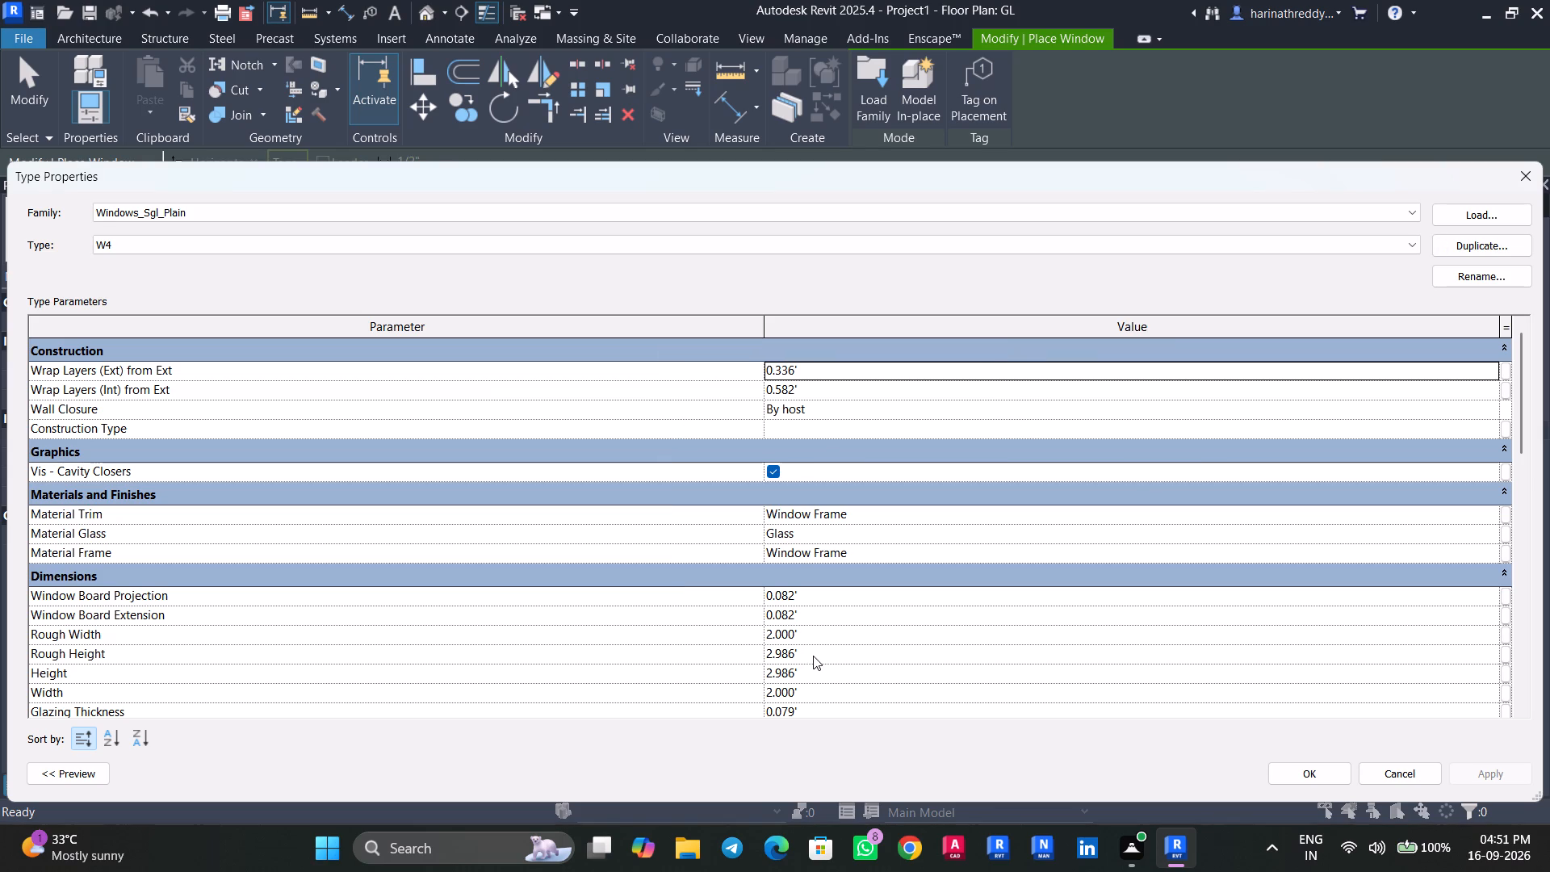
pyautogui.click(813, 656)
pyautogui.write("2'")
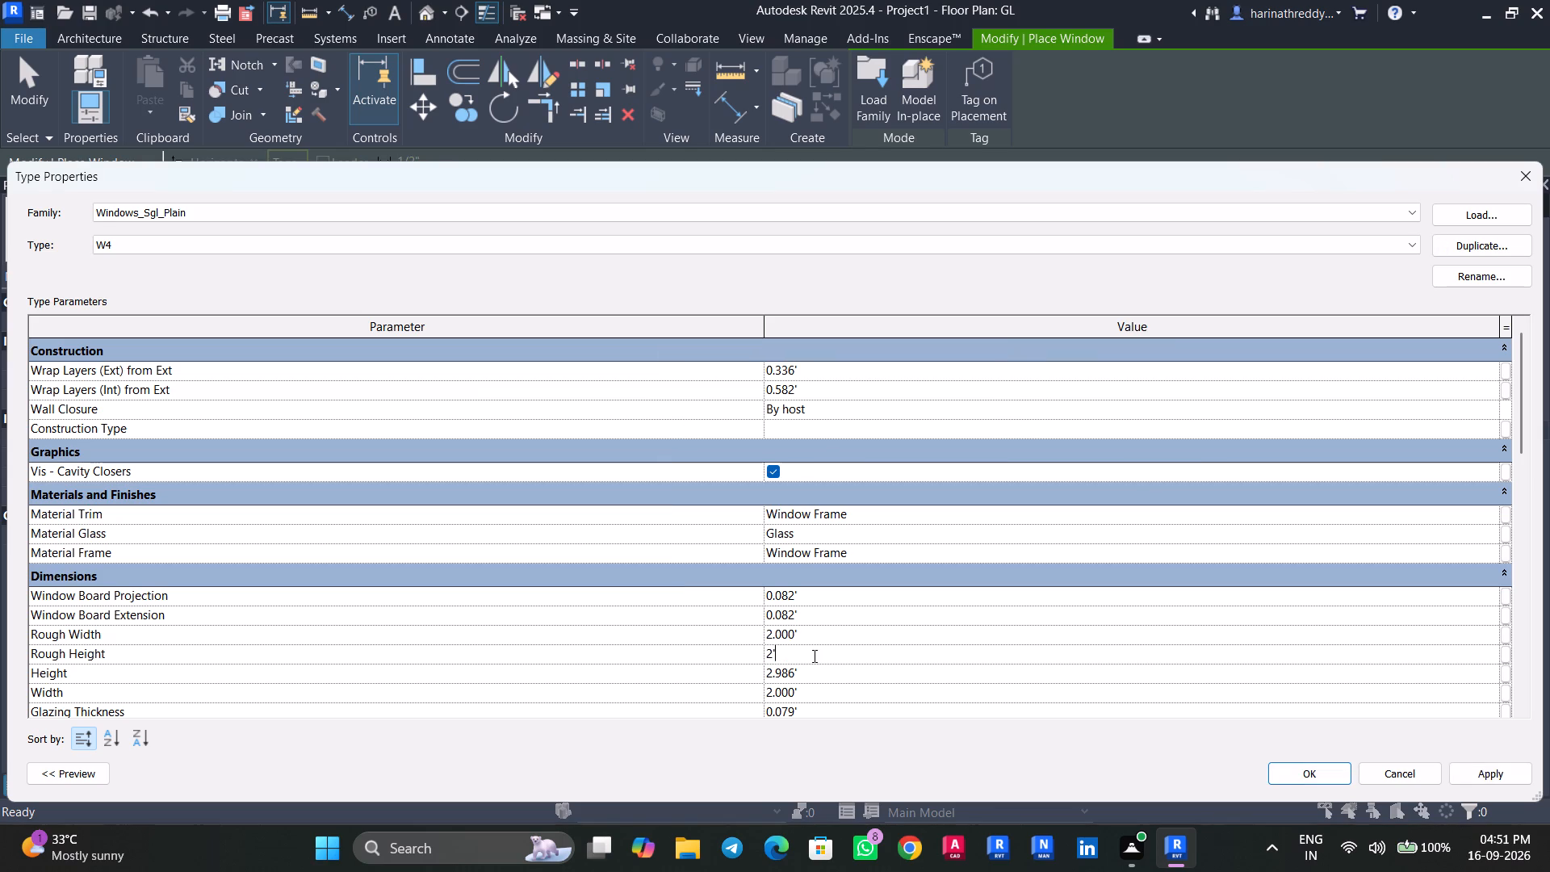
pyautogui.press('Return')
pyautogui.click(1495, 768)
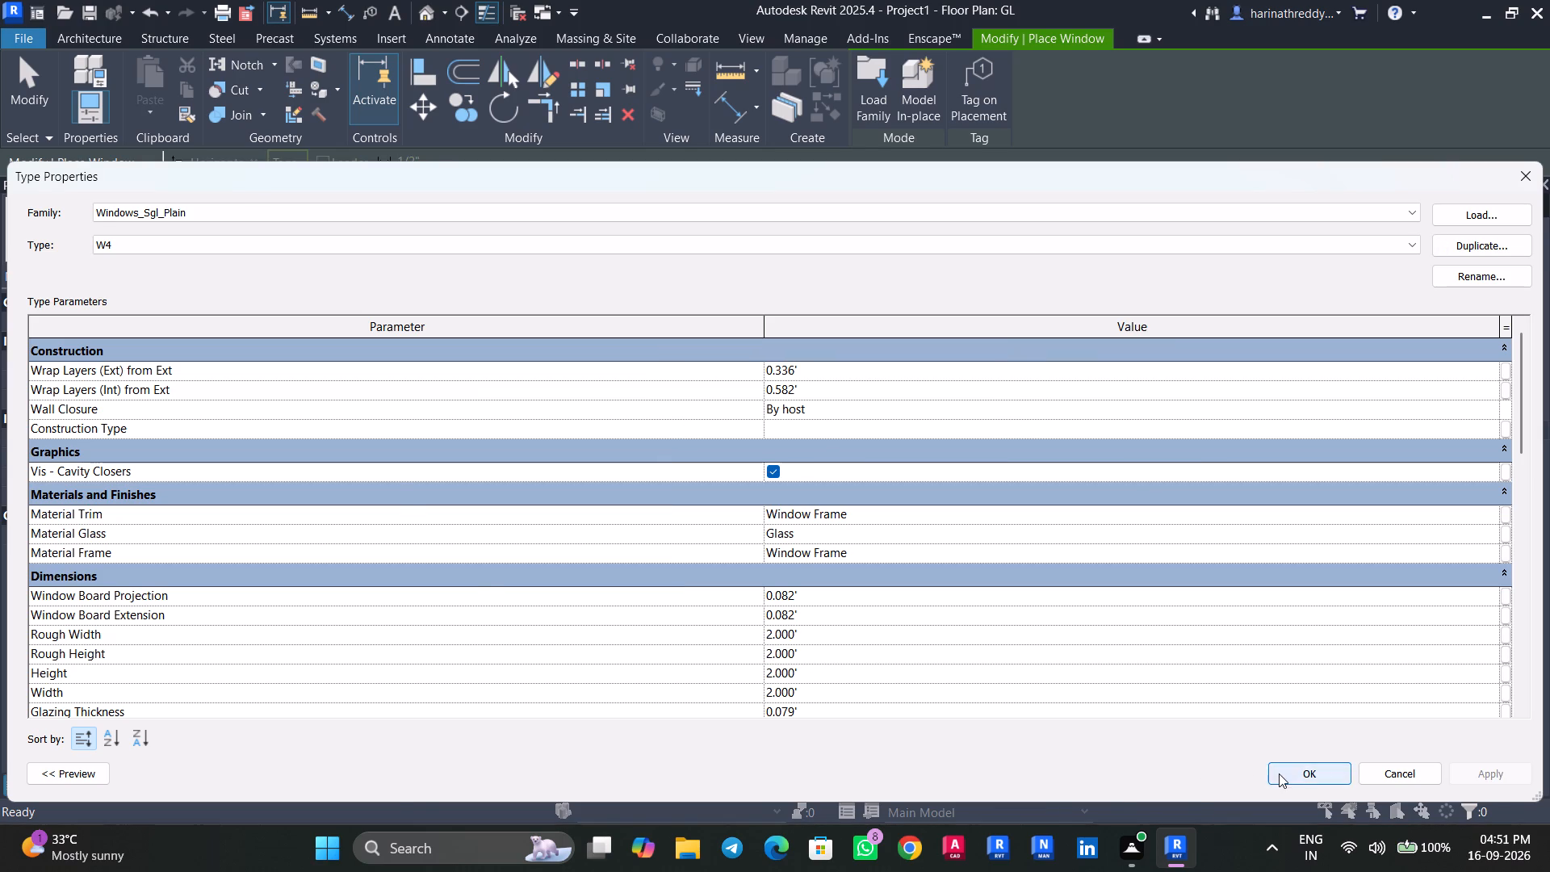
pyautogui.click(1279, 773)
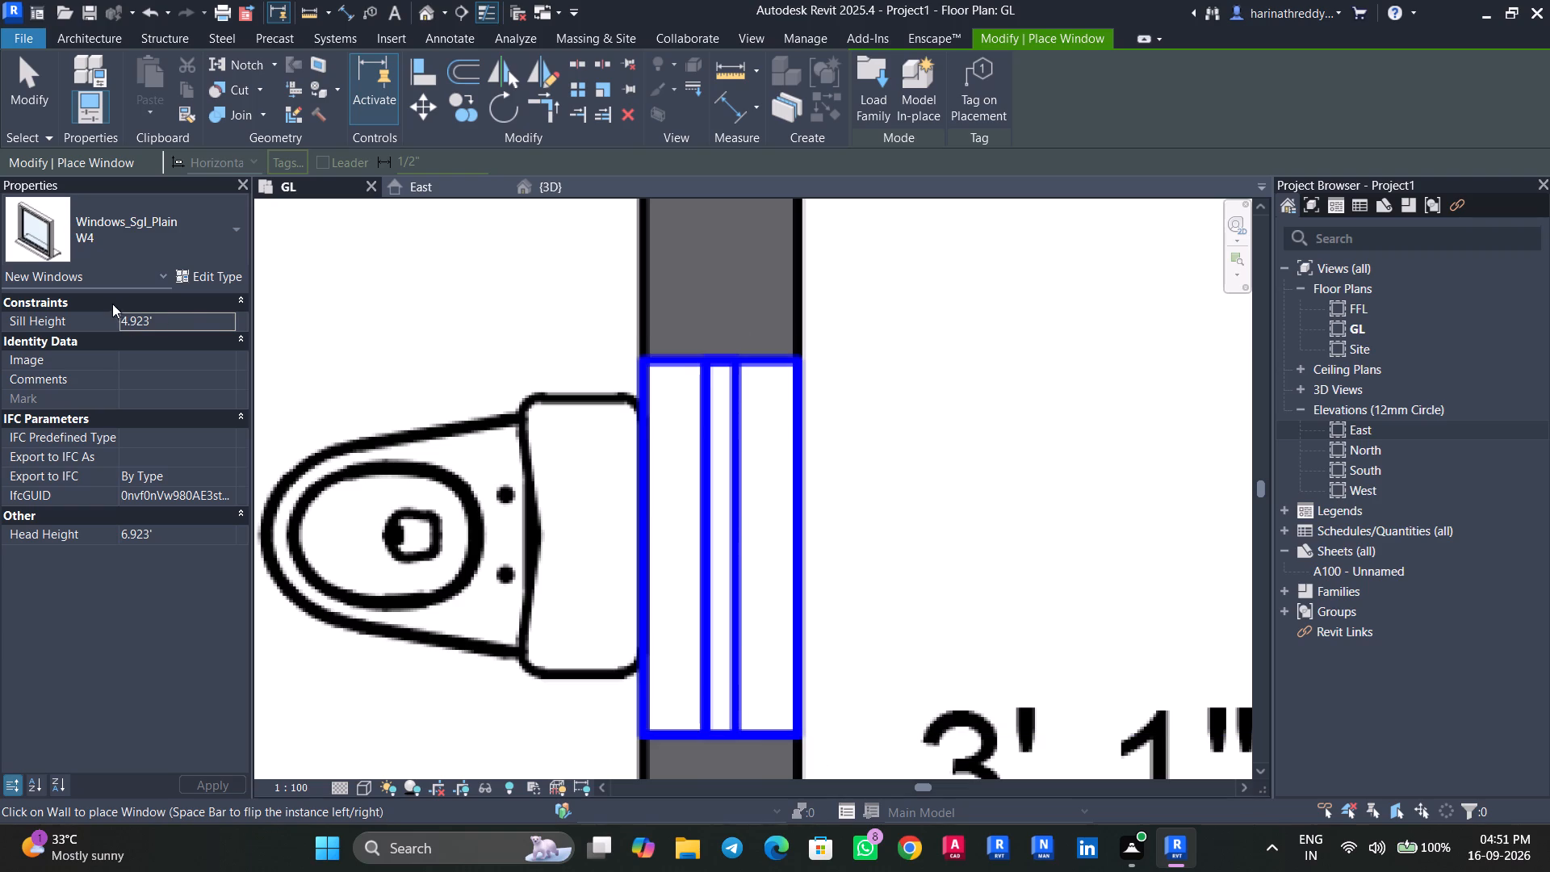
# Set the W4 sill height to 5' and place the window over the PDF window of the toilet beside Bedroom-1.
pyautogui.click(190, 322)
pyautogui.write("5'")
pyautogui.press('Return')
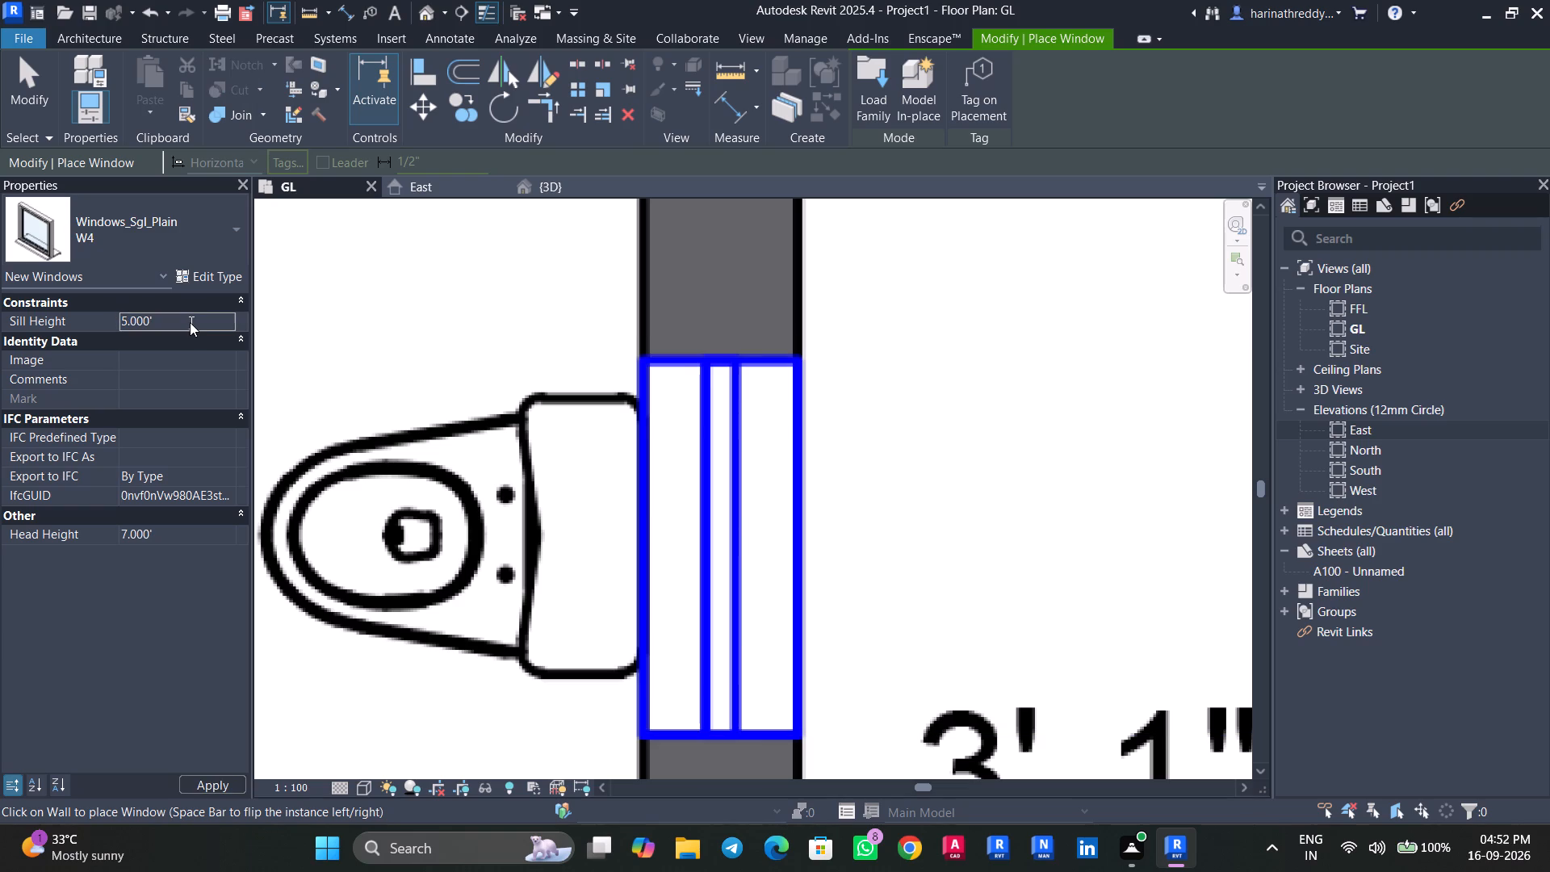
pyautogui.click(763, 547)
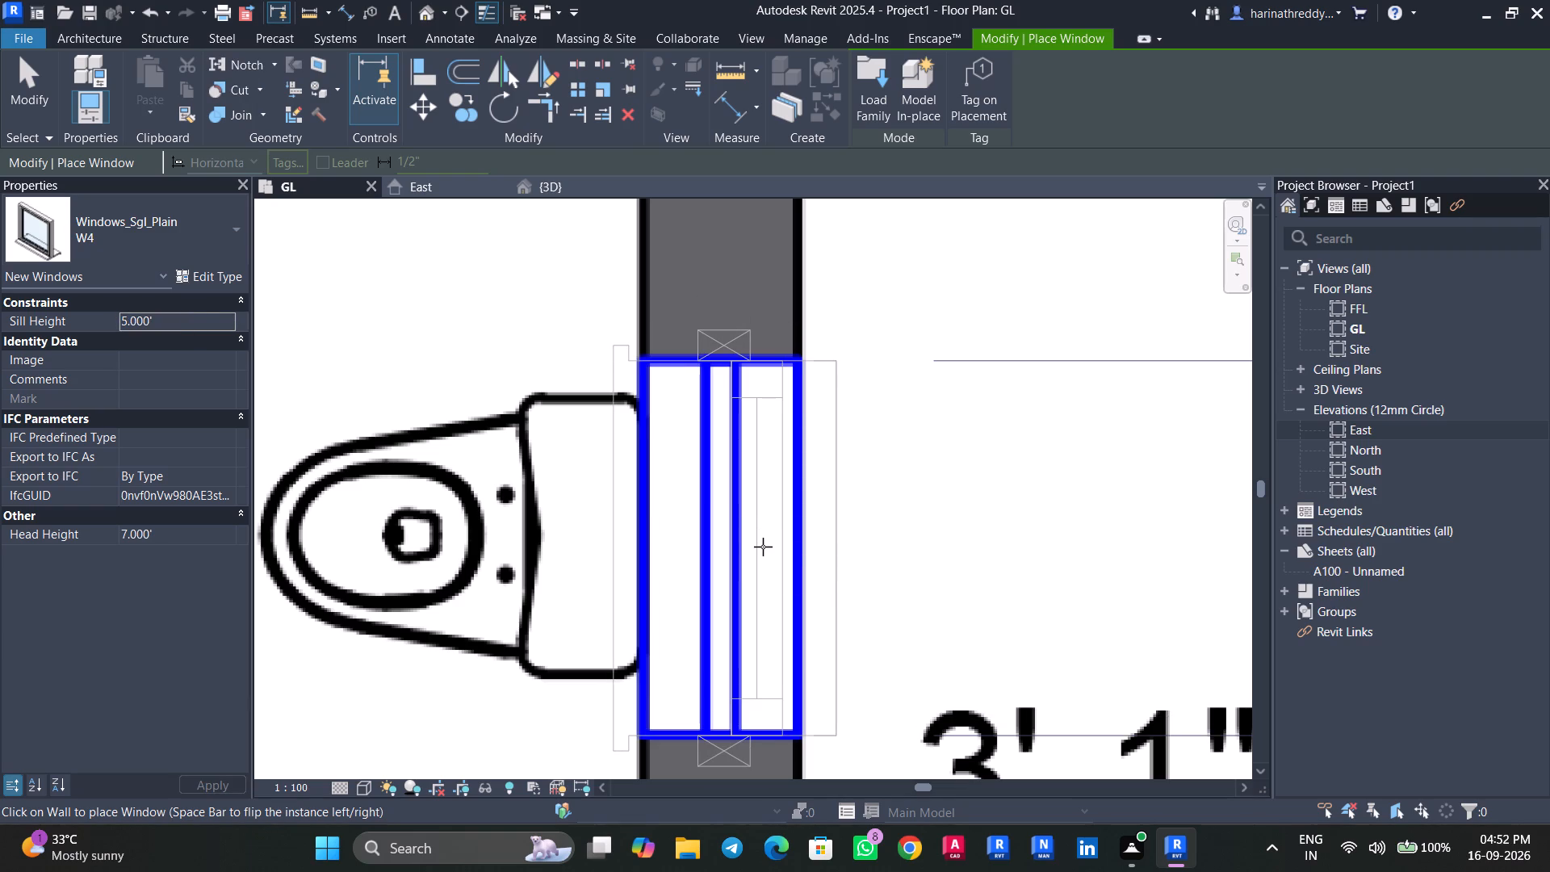
pyautogui.scroll(-8, 794, 550)
pyautogui.moveTo(906, 587); pyautogui.dragTo(874, 262, button='middle')
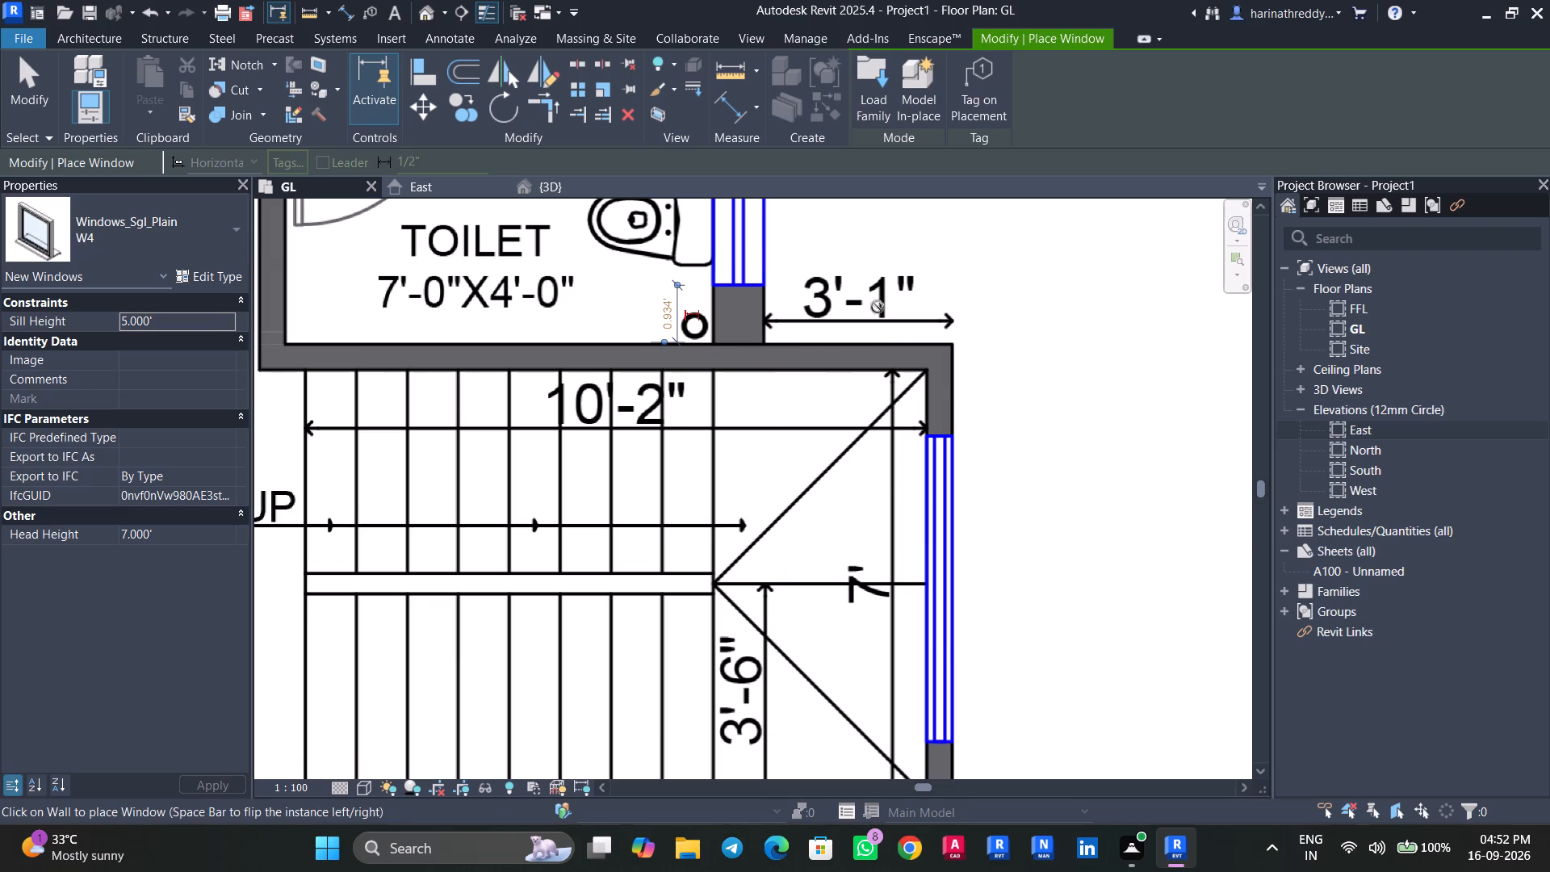
pyautogui.press('Escape')
pyautogui.press('Escape')
pyautogui.press('Escape')
# Place a W4 window over the PDF window of the toilet beside Bedroom-2.
pyautogui.scroll(-6, 1015, 555)
pyautogui.moveTo(1013, 547); pyautogui.dragTo(970, 385, button='middle')
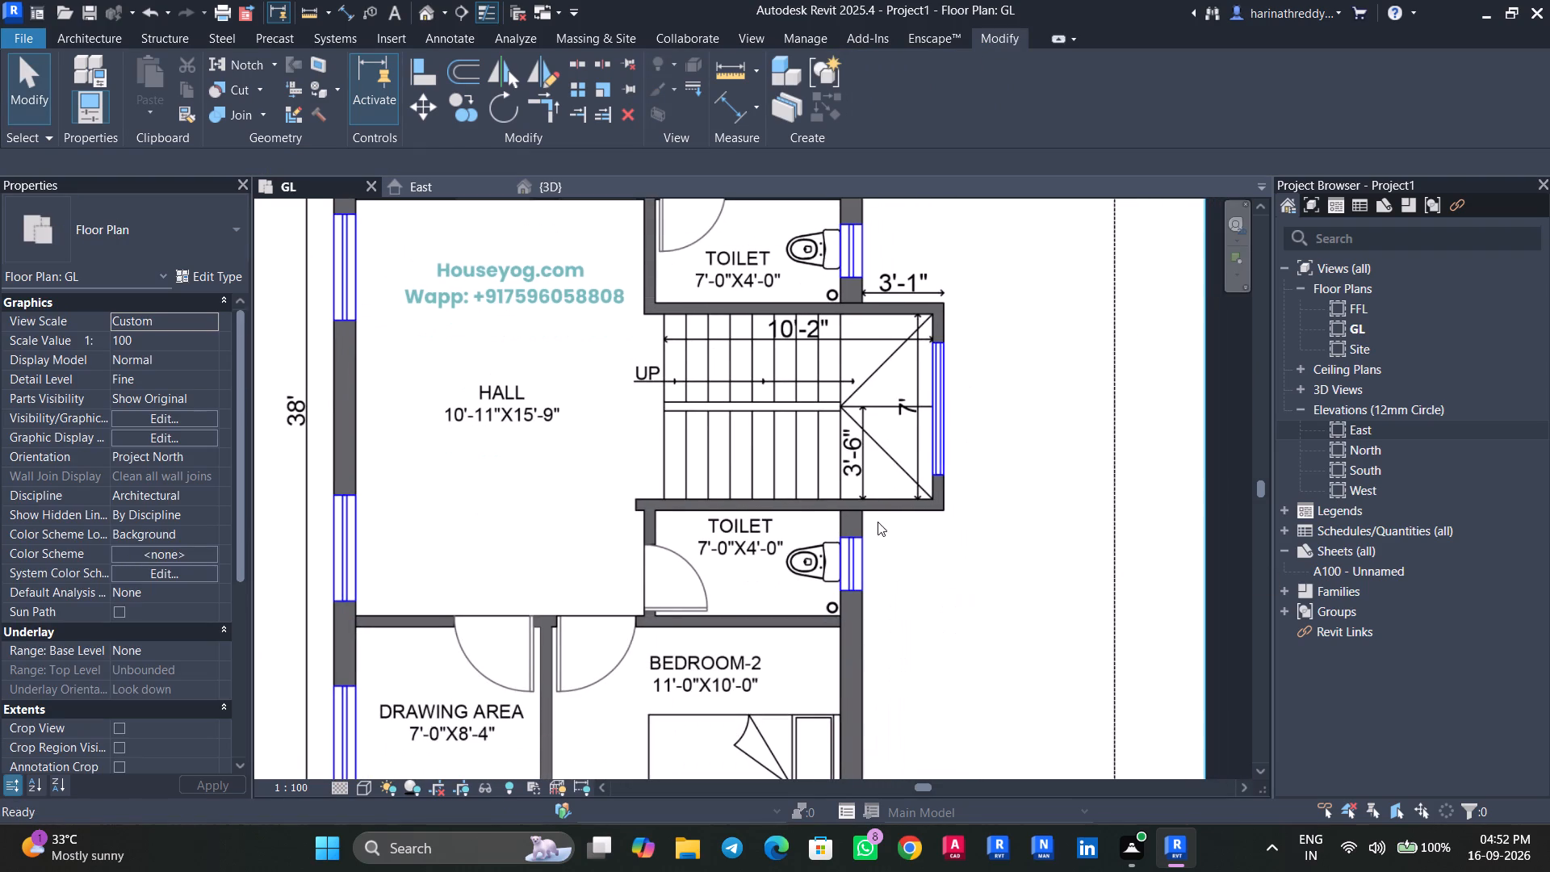
pyautogui.press('w')
pyautogui.press('n')
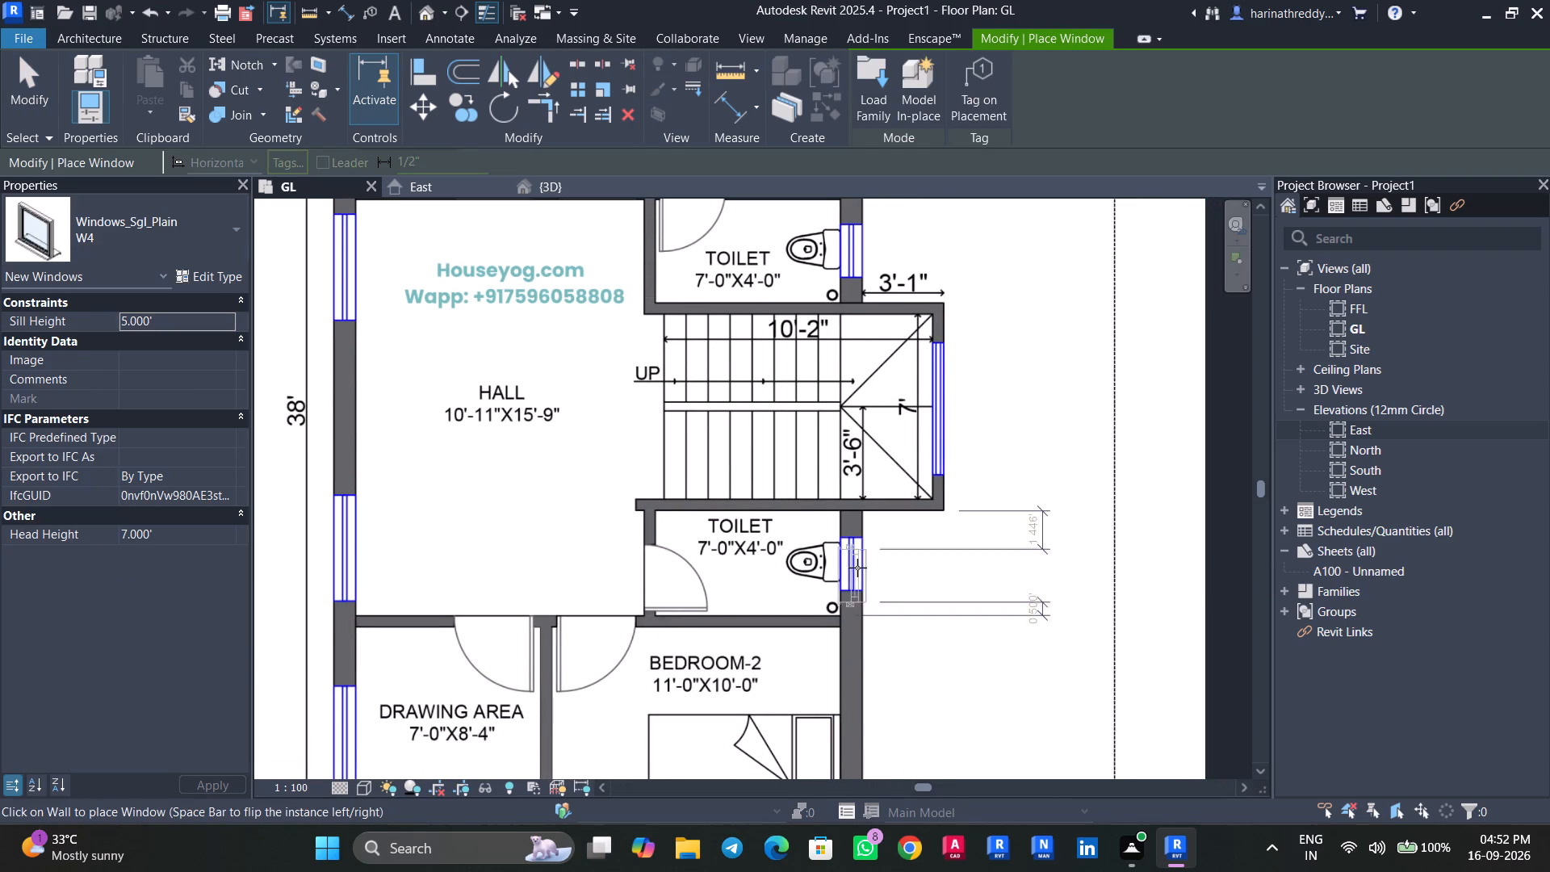
pyautogui.scroll(3, 858, 566)
pyautogui.click(863, 555)
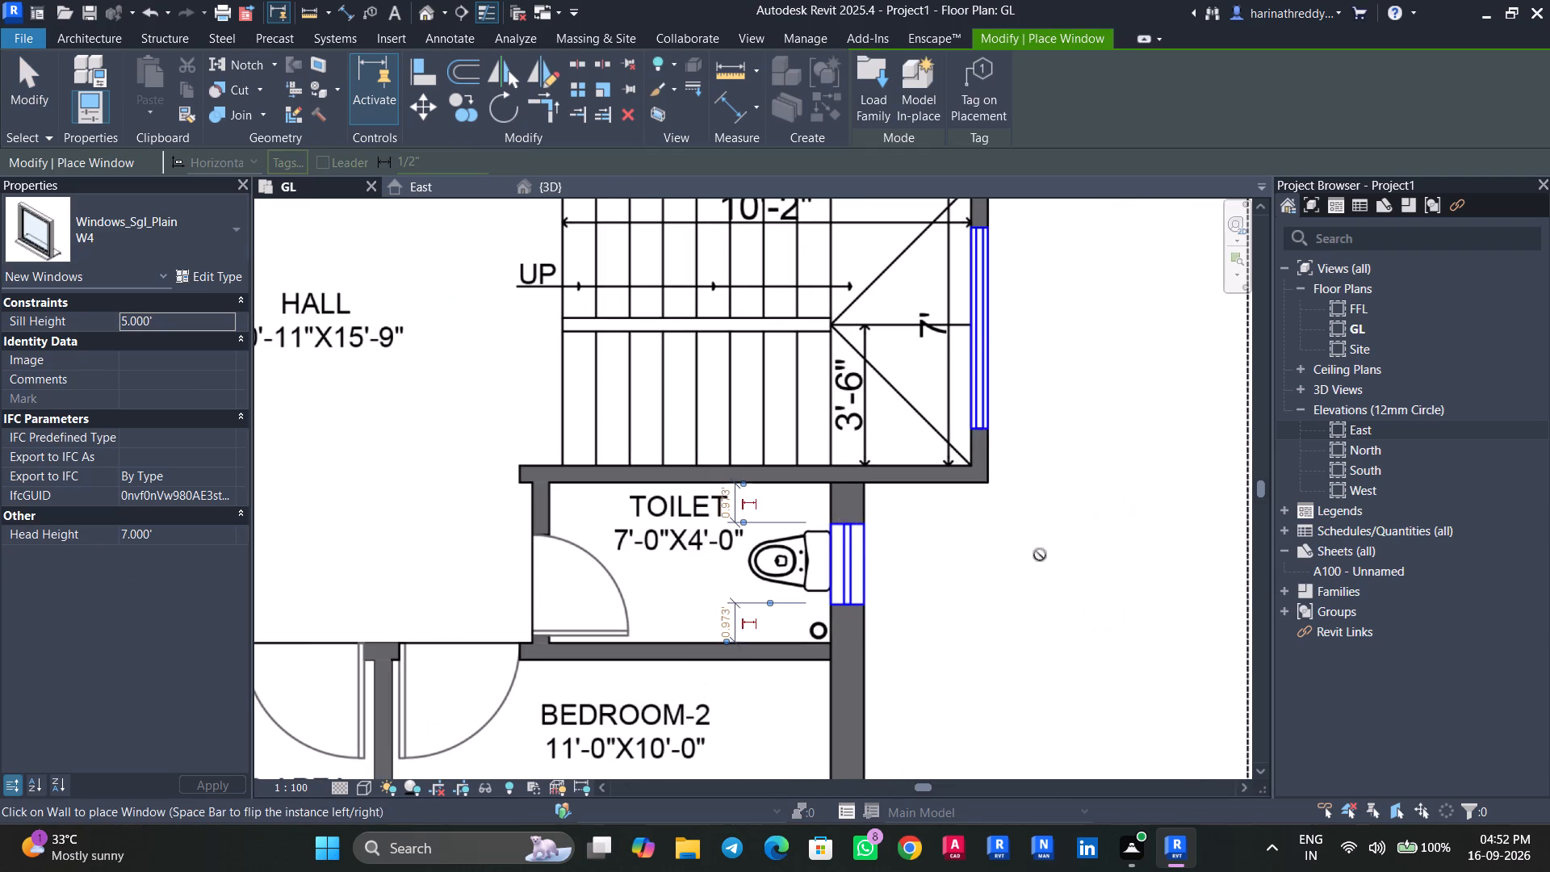
pyautogui.press('Escape')
pyautogui.press('Escape')
# Measure the staircase's exterior window on the PDF with the Scale tool, without rescaling the image.
pyautogui.moveTo(1057, 511); pyautogui.dragTo(899, 617, button='middle')
pyautogui.click(902, 587)
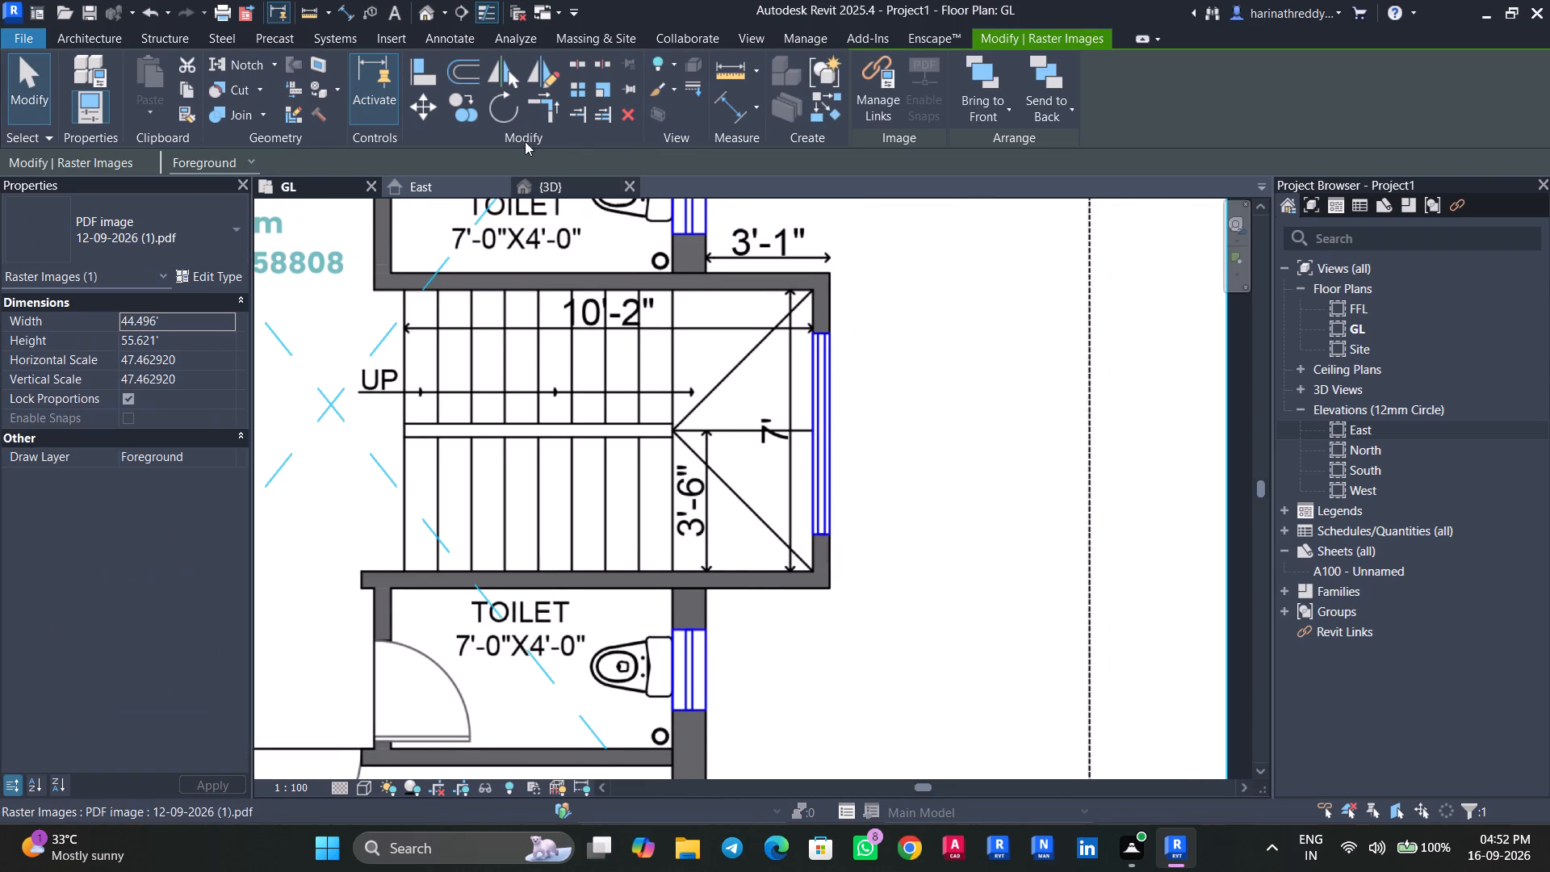
pyautogui.click(603, 95)
pyautogui.scroll(12, 818, 455)
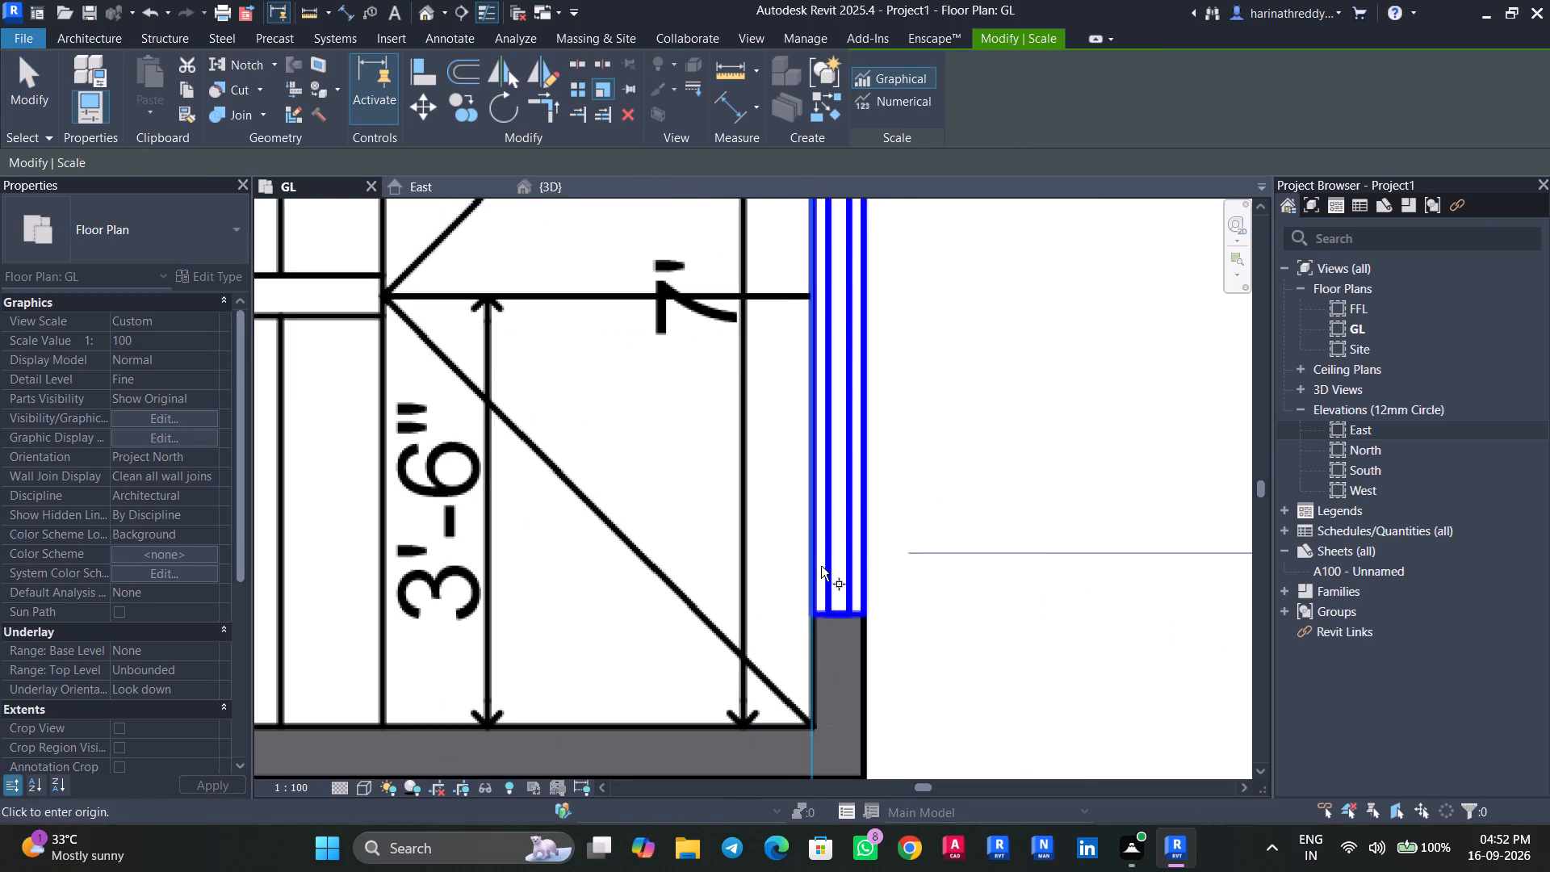
pyautogui.click(812, 664)
pyautogui.scroll(-11, 812, 661)
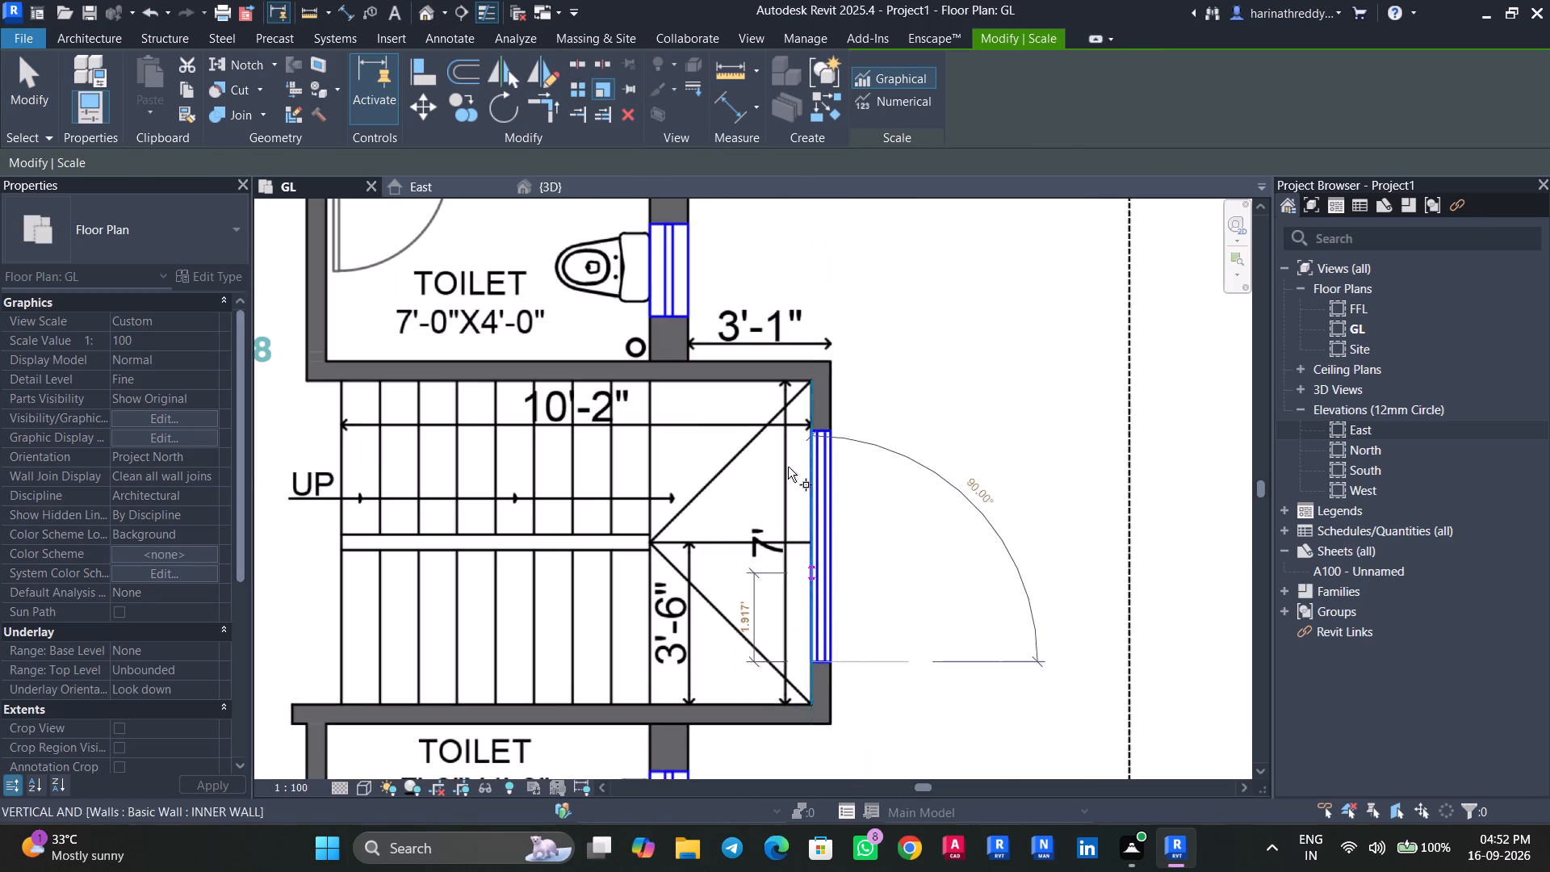
pyautogui.scroll(14, 812, 410)
pyautogui.click(818, 480)
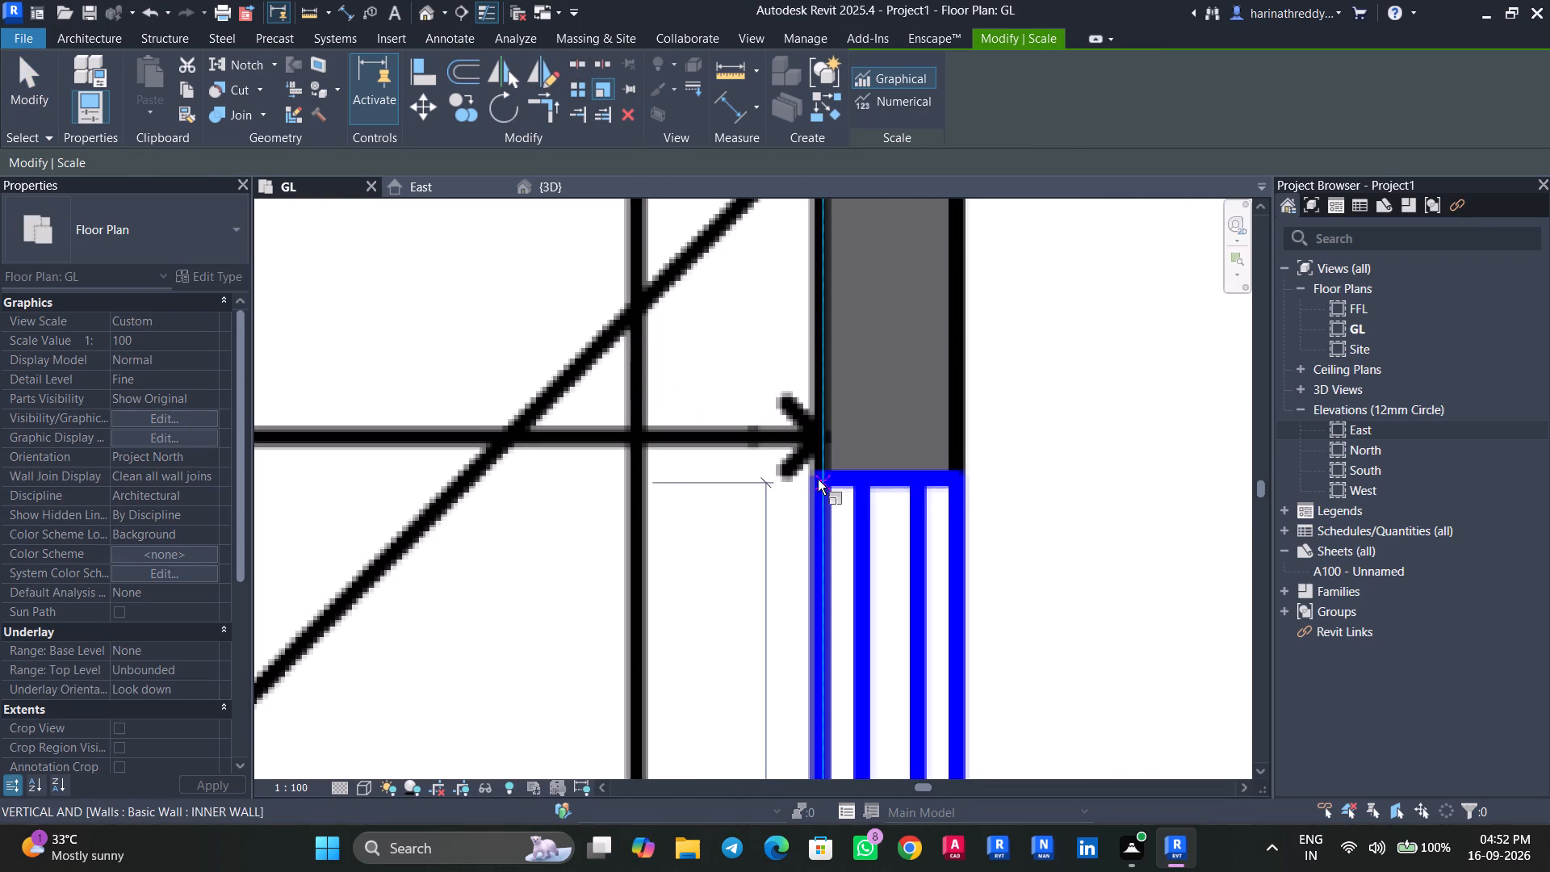
pyautogui.scroll(-7, 819, 480)
pyautogui.moveTo(819, 478); pyautogui.dragTo(827, 302, button='middle')
pyautogui.scroll(-1, 827, 302)
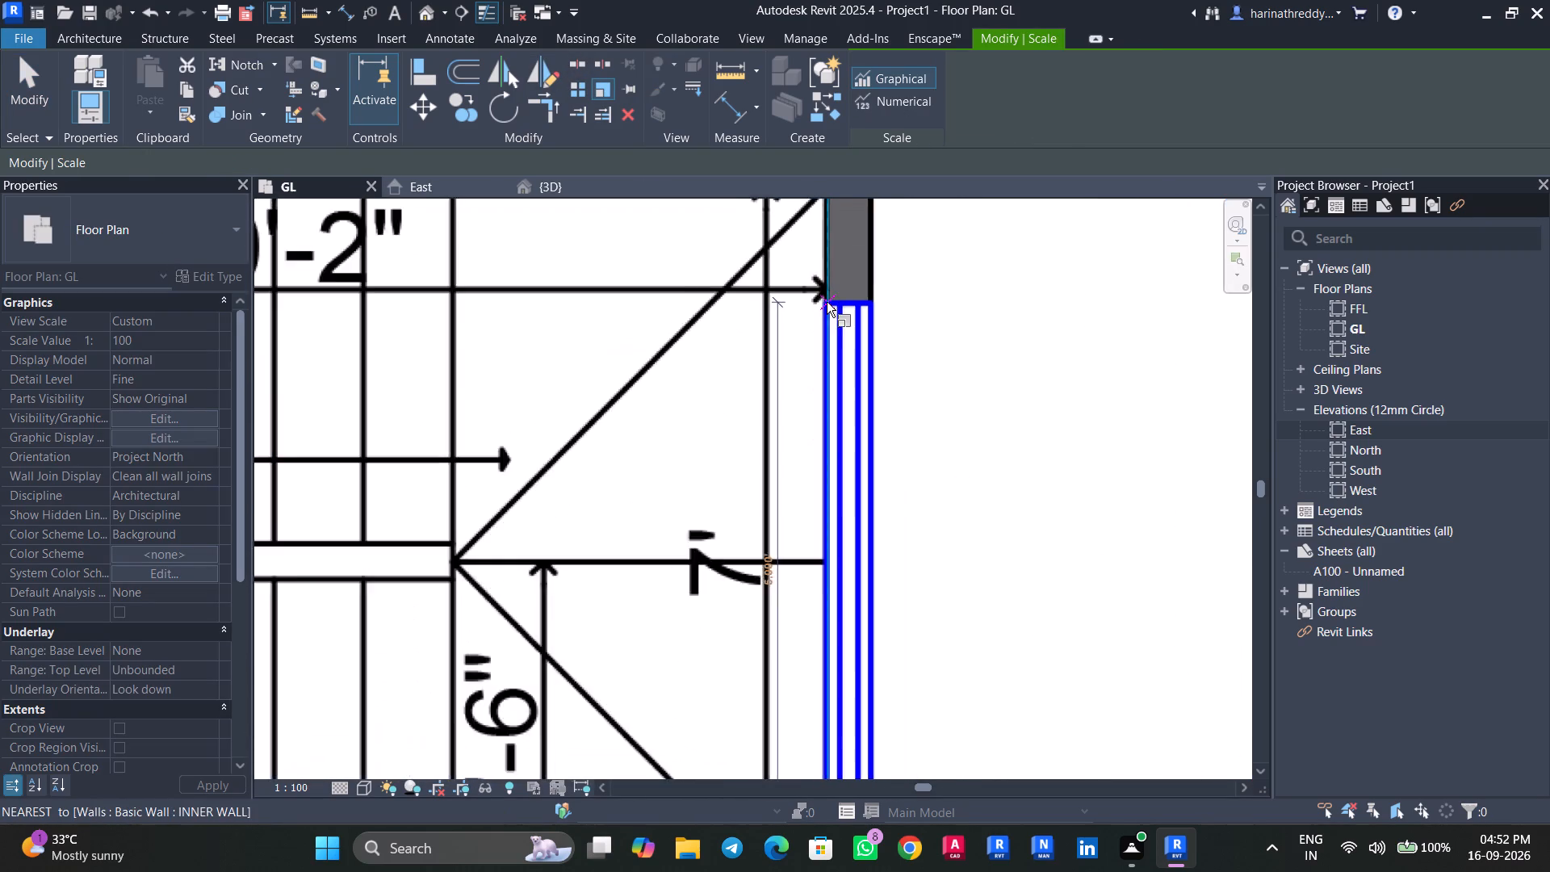
pyautogui.scroll(4, 827, 302)
pyautogui.moveTo(827, 302); pyautogui.dragTo(872, 124, button='middle')
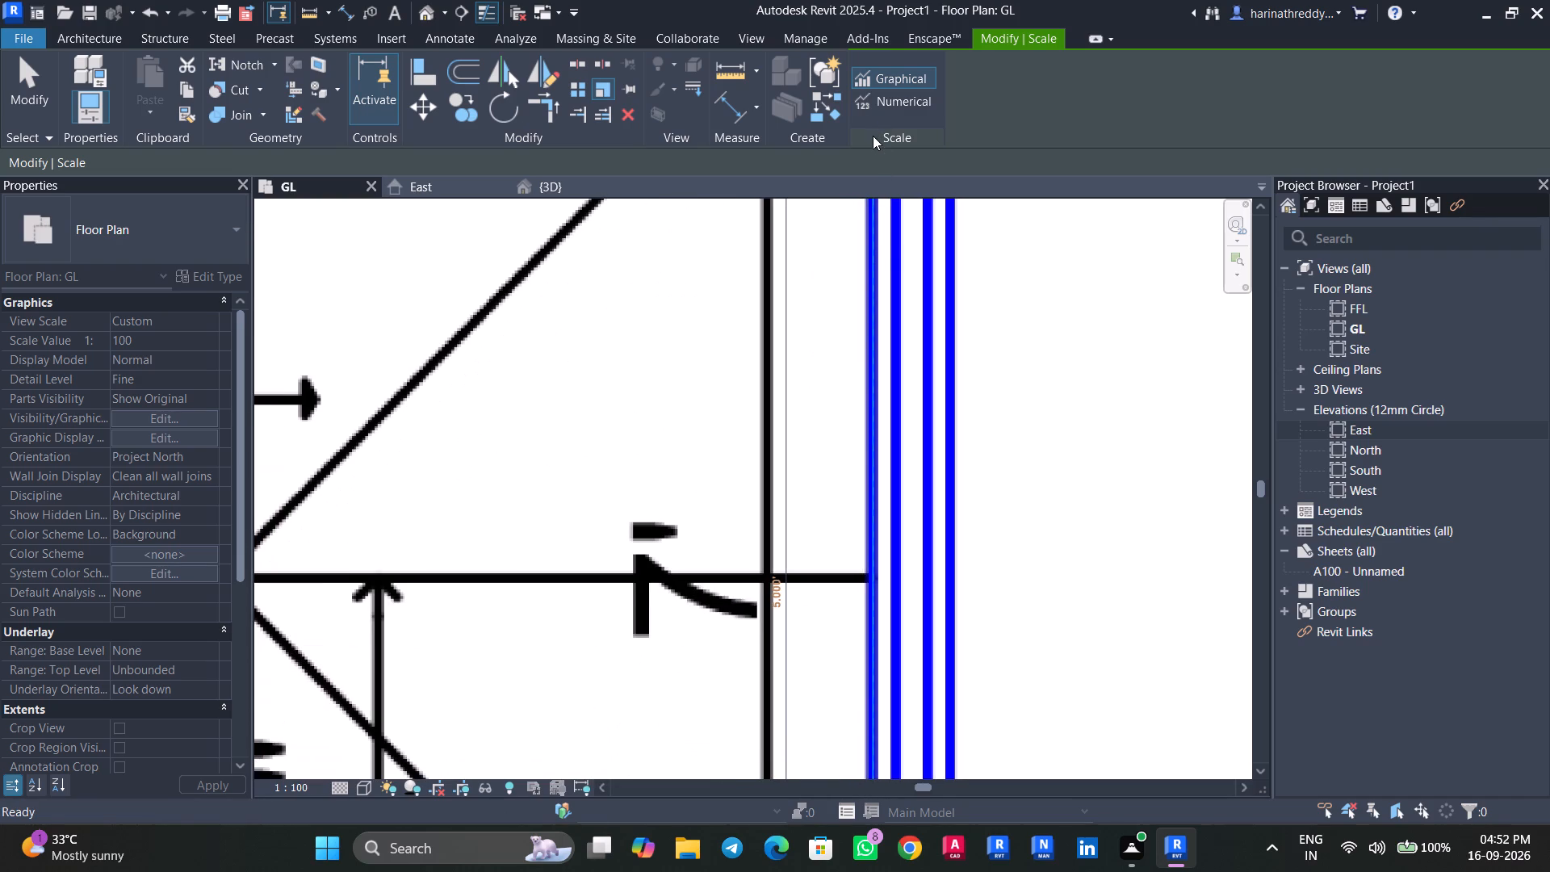
pyautogui.press('Escape')
pyautogui.press('Escape')
# Duplicate the 910x910mm type of Windows_Concept_Plain_Dbl as W5 and set its Rough Width to 5'.
pyautogui.write('WN')
pyautogui.click(147, 271)
pyautogui.click(163, 249)
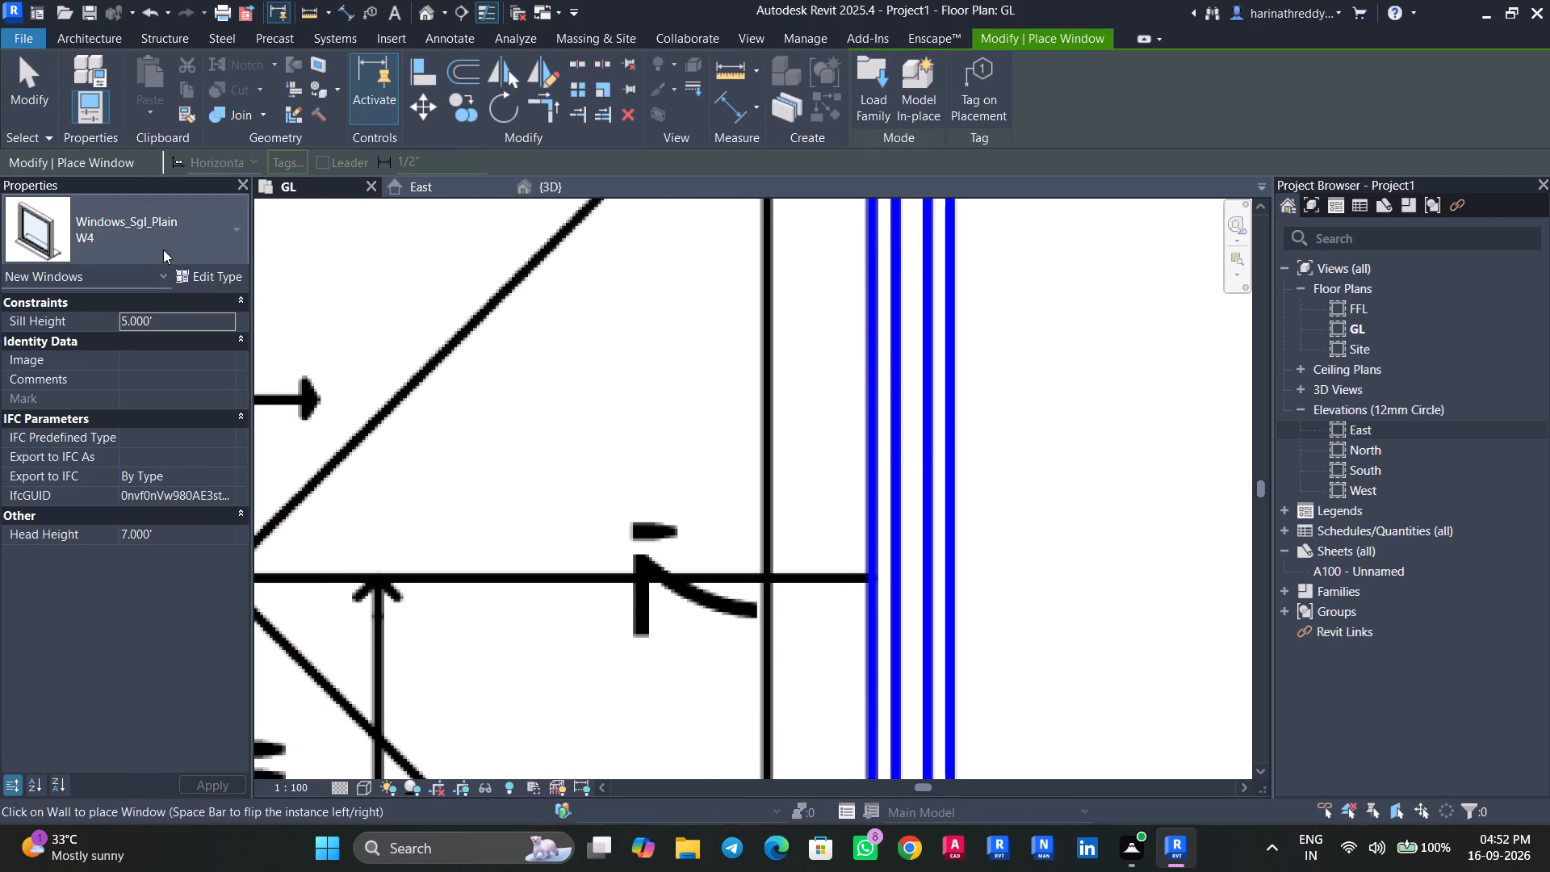
pyautogui.click(165, 247)
pyautogui.scroll(2, 109, 345)
pyautogui.click(117, 350)
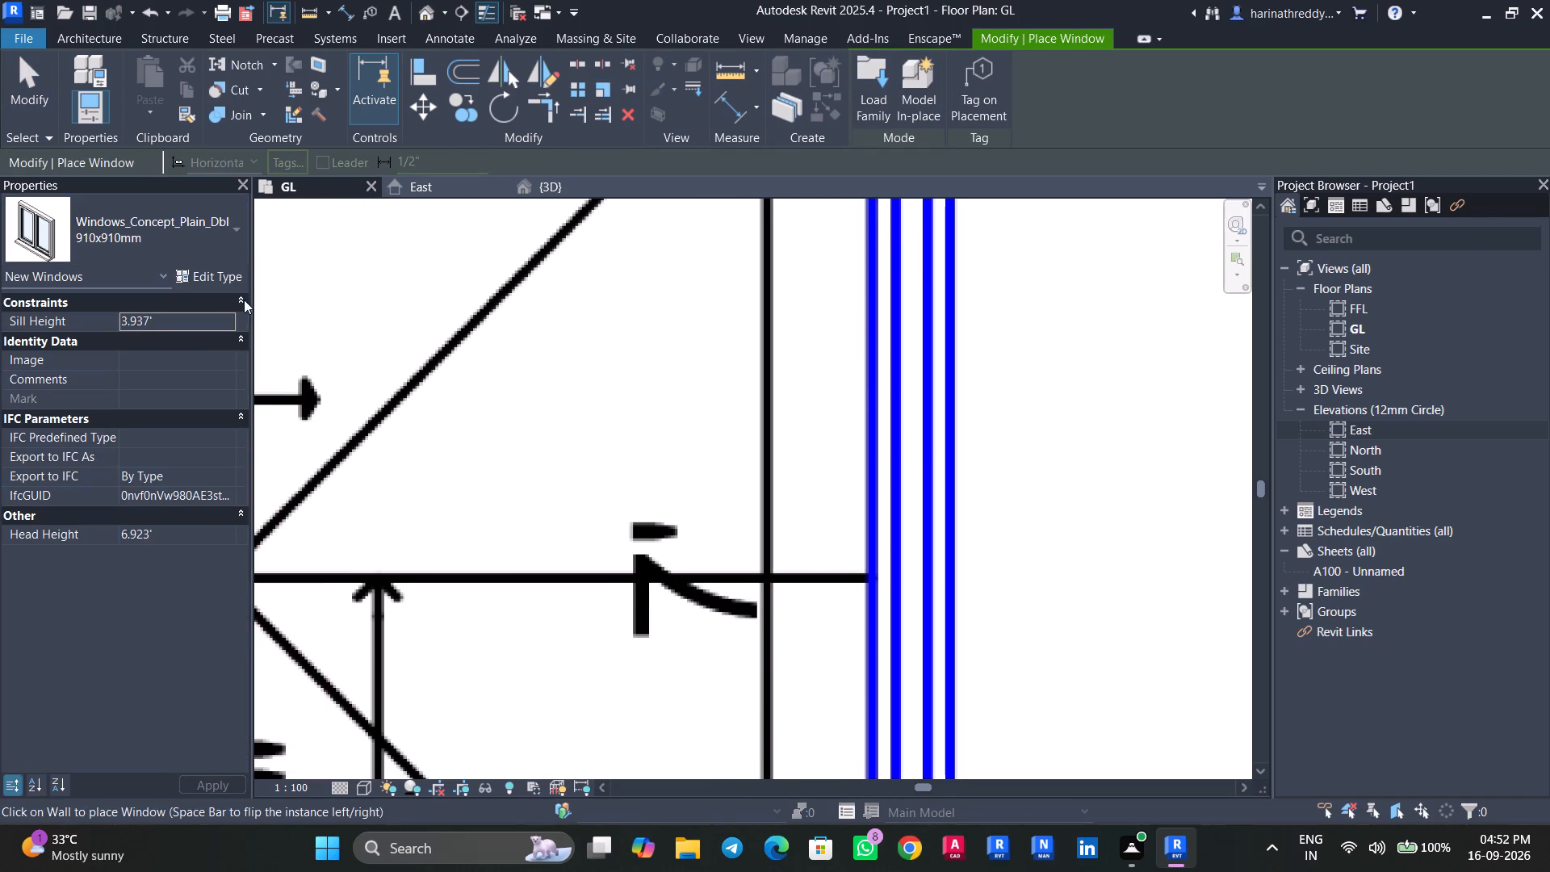
pyautogui.click(221, 275)
pyautogui.click(1477, 245)
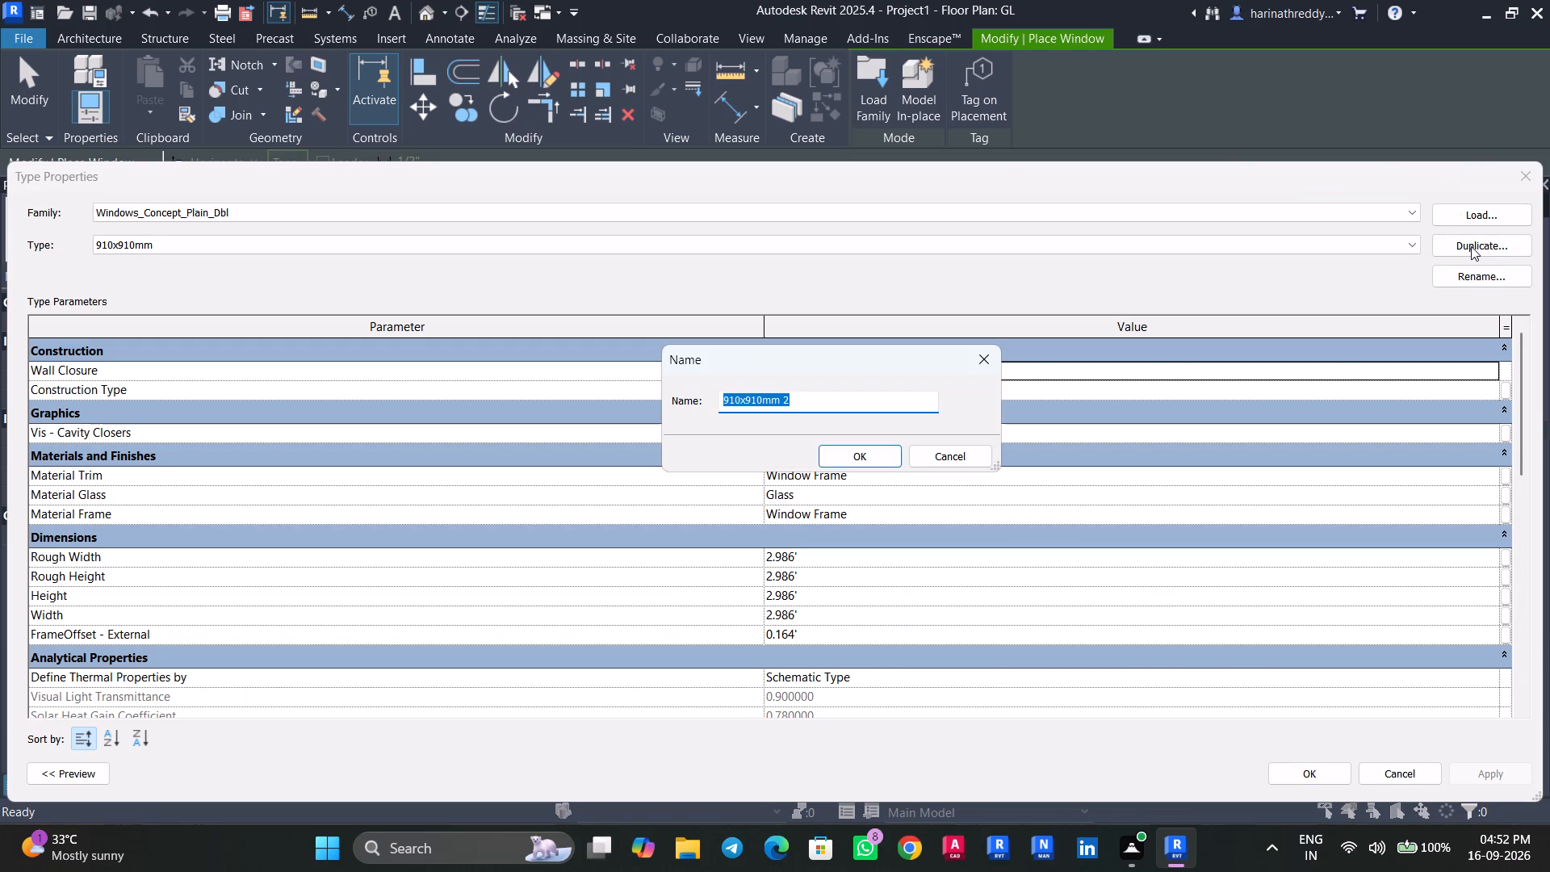
pyautogui.press('w')
pyautogui.press('5')
pyautogui.click(846, 452)
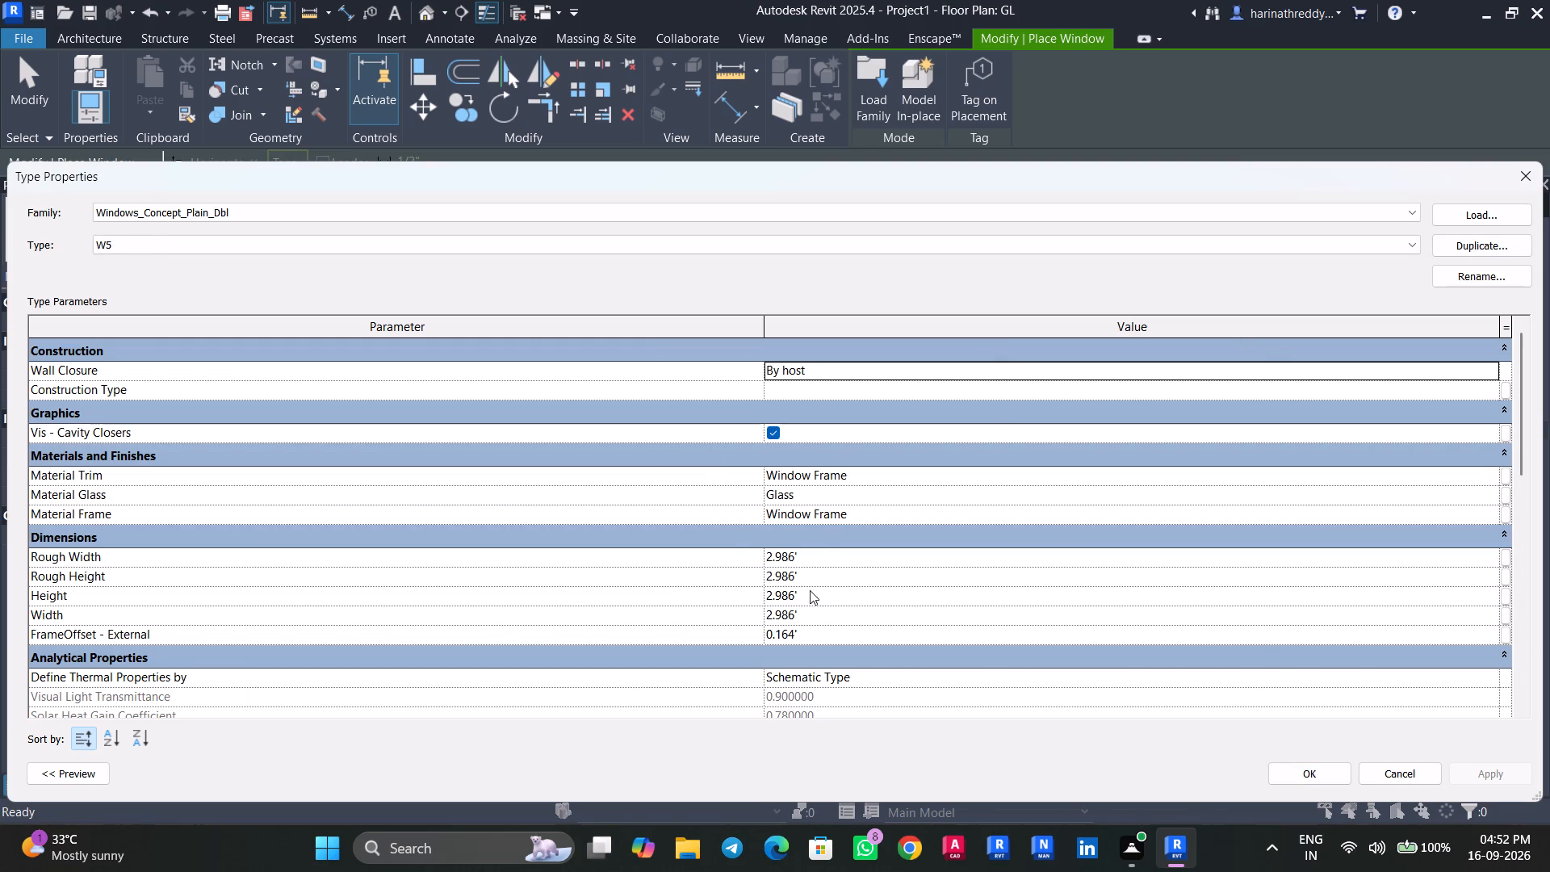
pyautogui.click(821, 560)
pyautogui.write("5'")
pyautogui.press('Return')
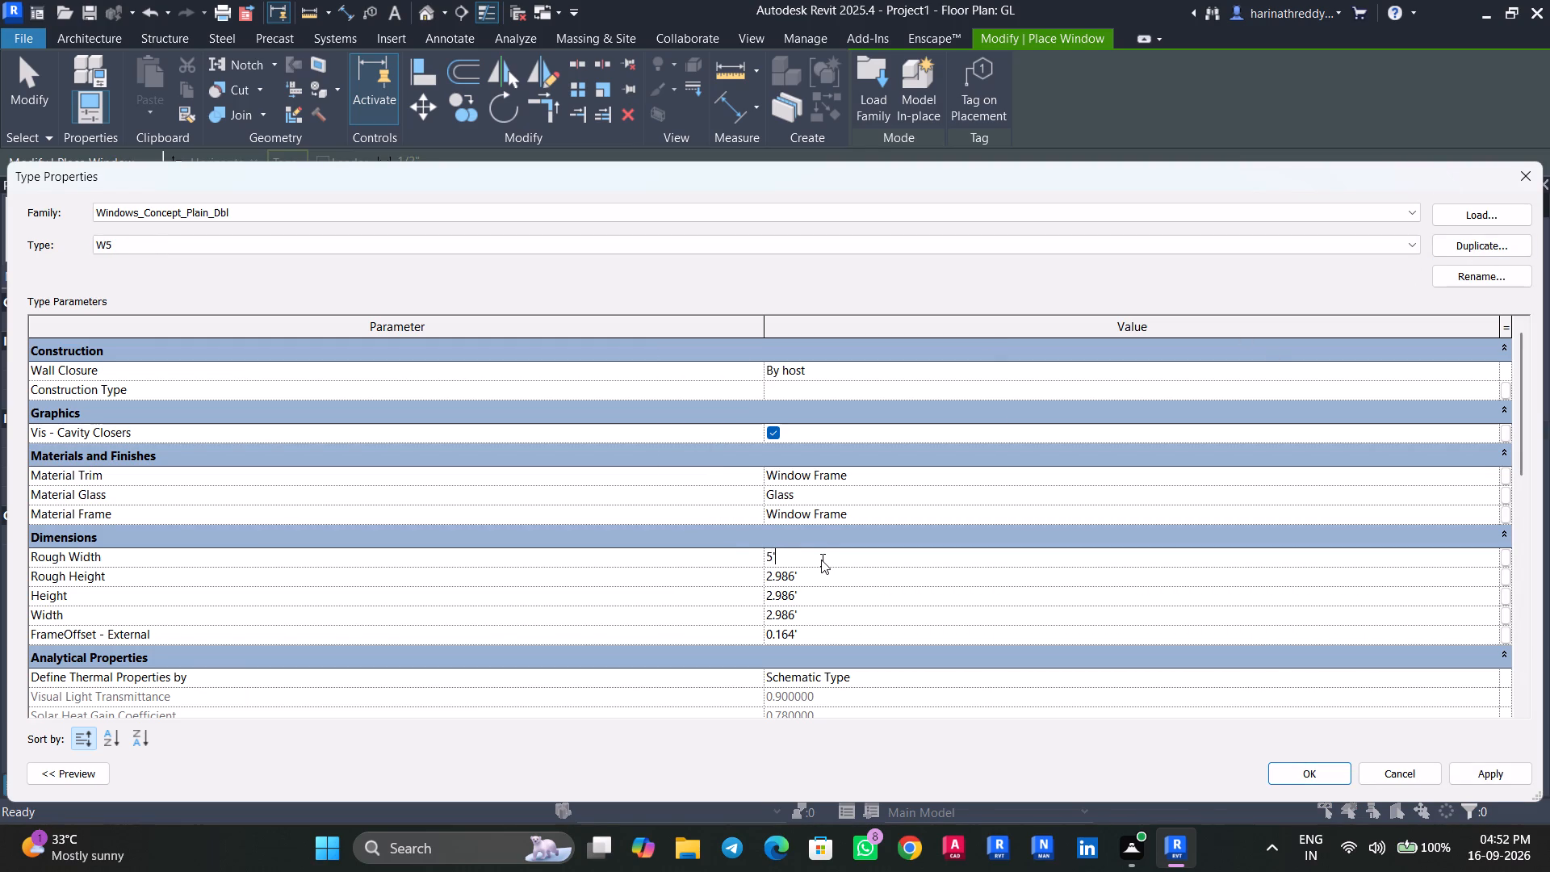
pyautogui.click(1477, 778)
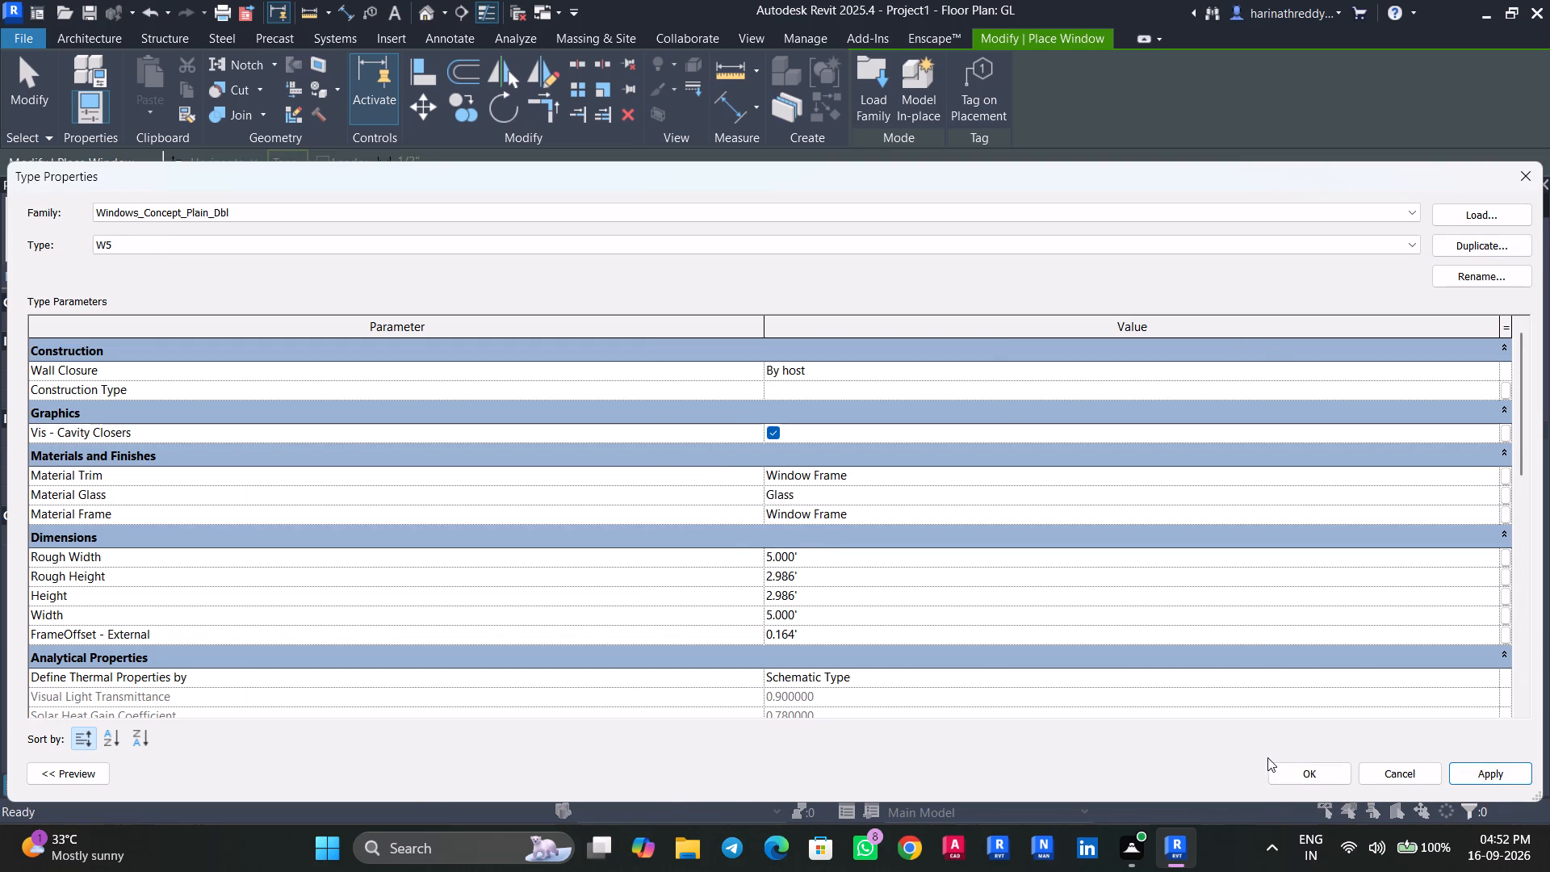
pyautogui.click(1267, 757)
pyautogui.click(1277, 765)
# Place a W5 window over the PDF window in the staircase's exterior wall.
pyautogui.scroll(-9, 903, 599)
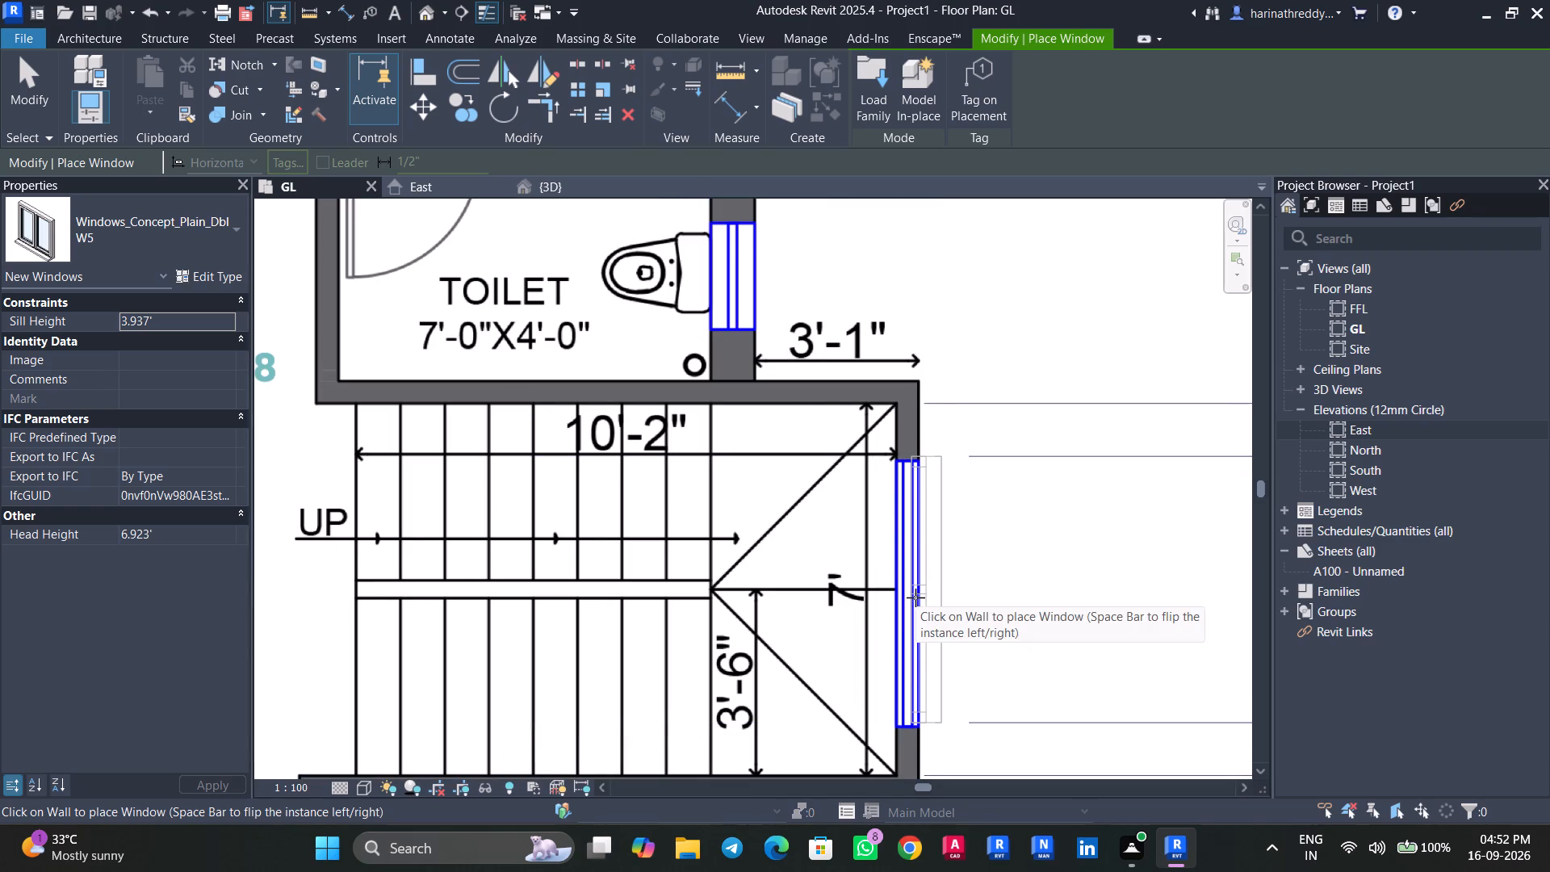
pyautogui.click(915, 597)
pyautogui.press('Escape')
pyautogui.press('Escape')
pyautogui.press('Escape')
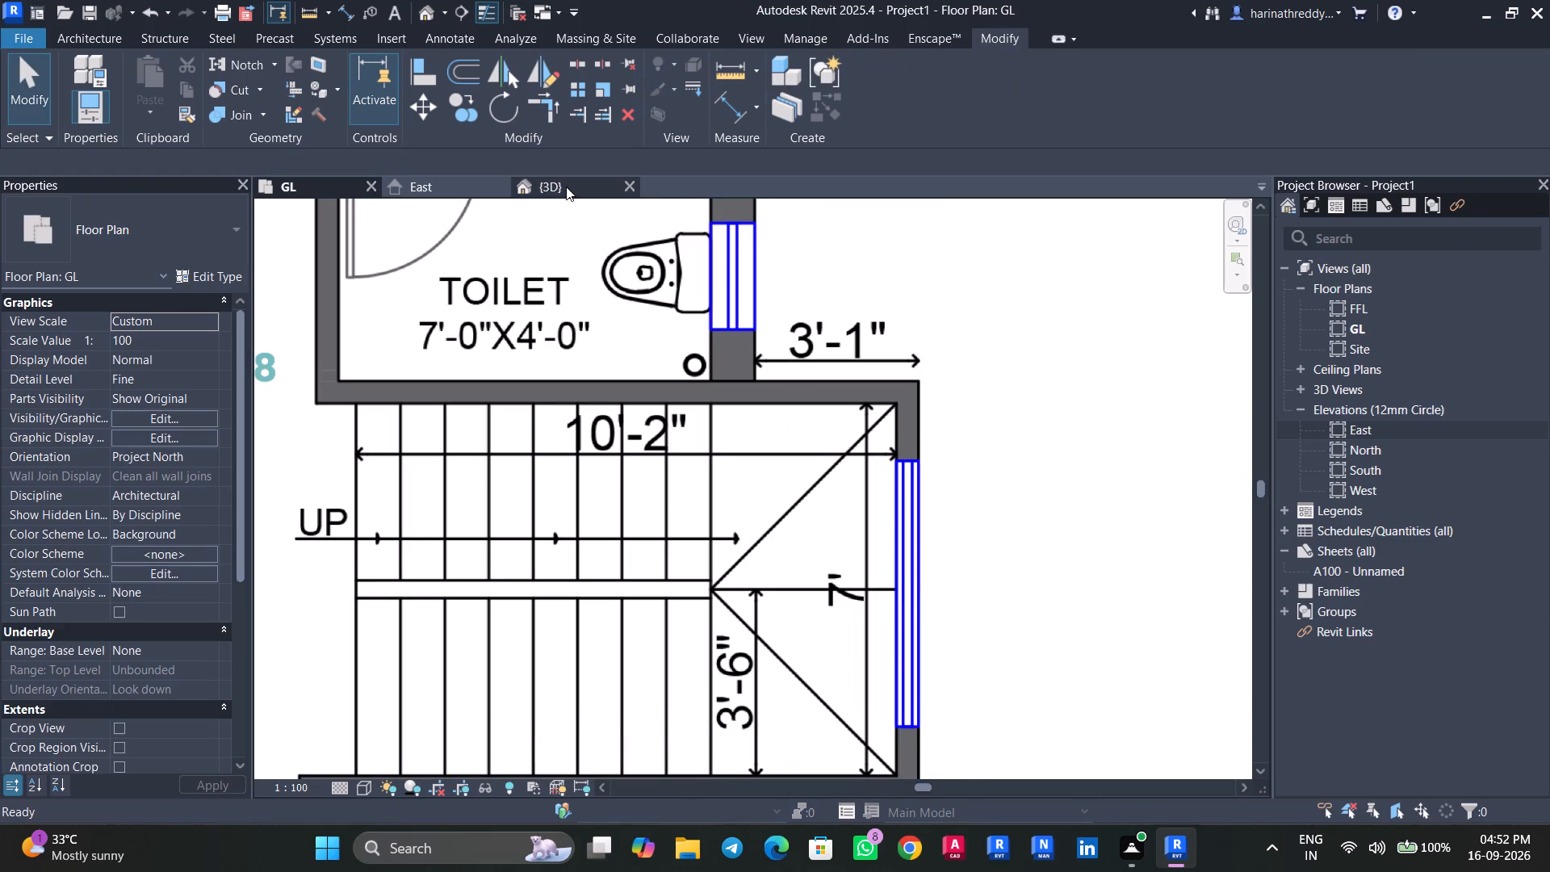
# Examine the placed windows in the 3D view from outside and inside the house.
pyautogui.click(566, 187)
pyautogui.keyDown('shift'); pyautogui.moveTo(777, 619); pyautogui.dragTo(1124, 477, button='middle'); pyautogui.keyUp('shift')
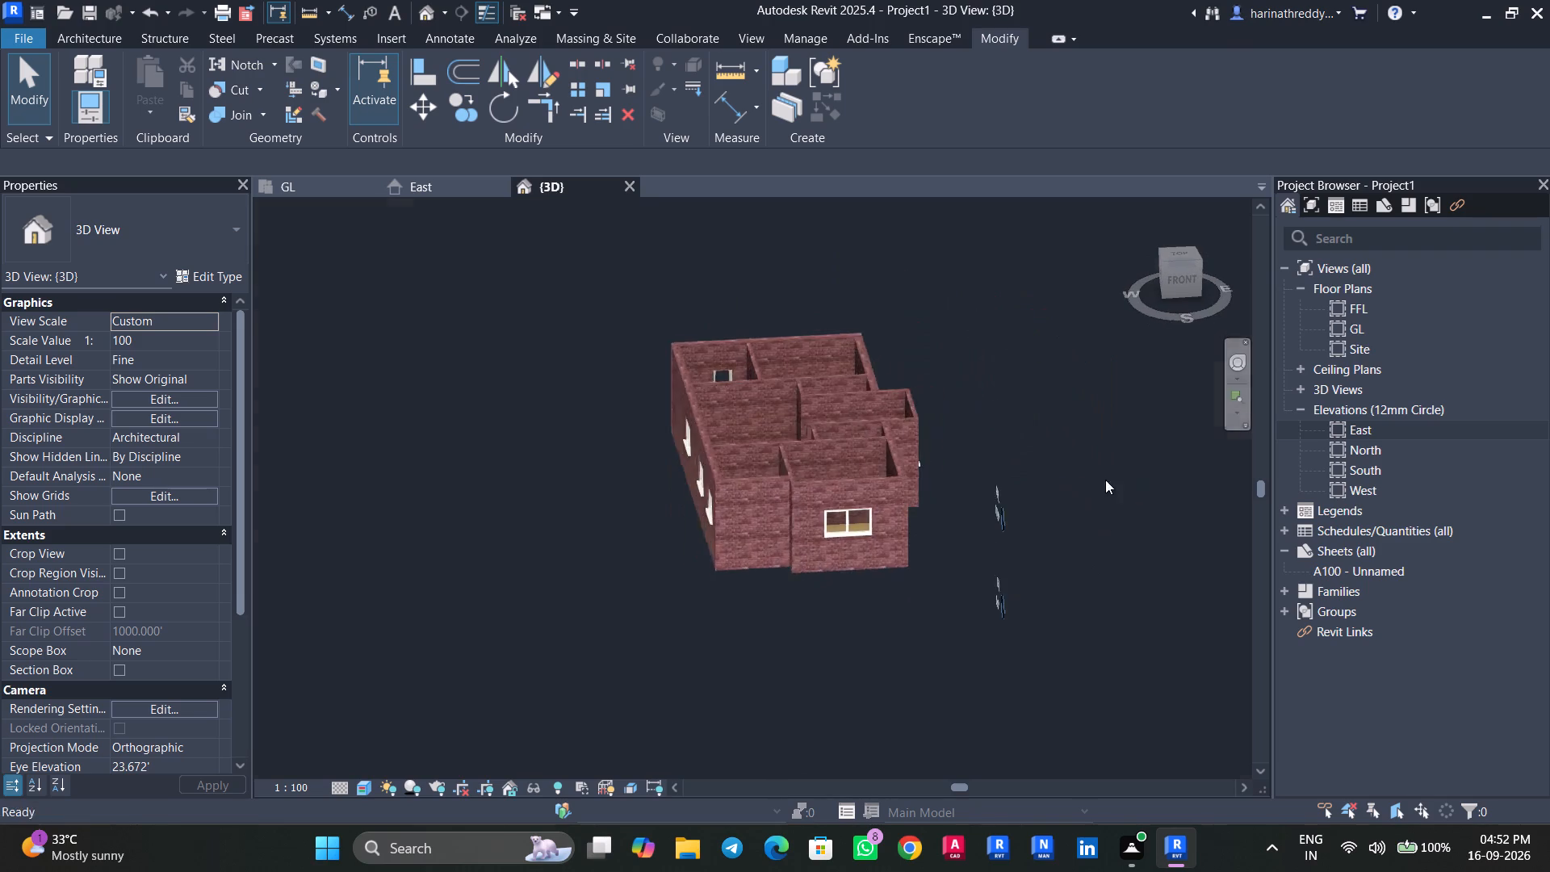
pyautogui.scroll(11, 868, 543)
pyautogui.scroll(-4, 1083, 575)
pyautogui.moveTo(1094, 564); pyautogui.dragTo(881, 584, button='middle')
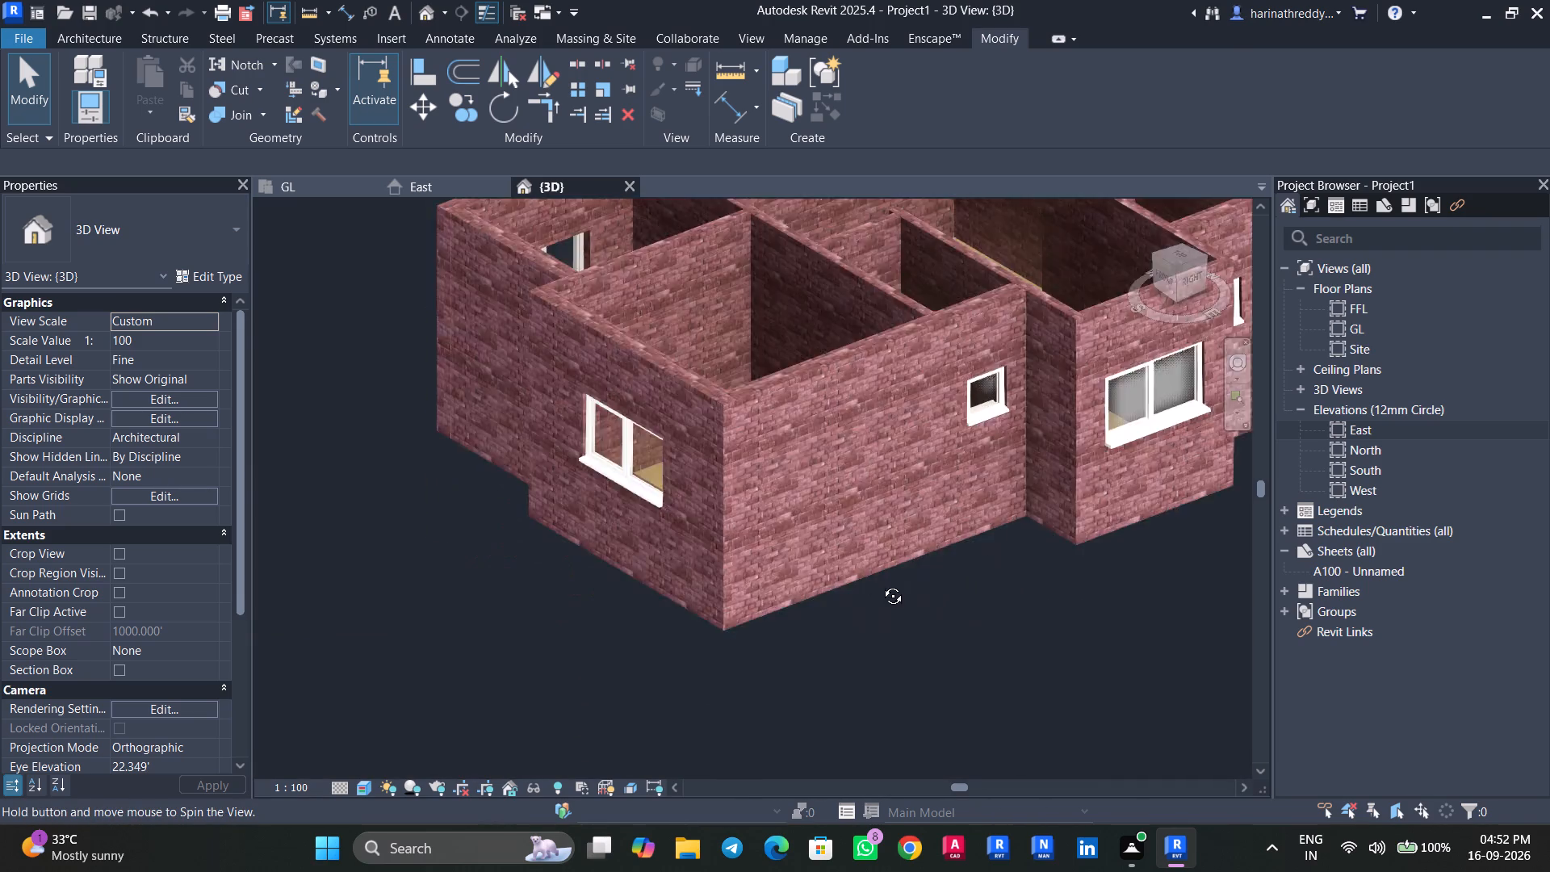
pyautogui.moveTo(881, 584); pyautogui.dragTo(736, 600, button='middle')
pyautogui.scroll(9, 1075, 509)
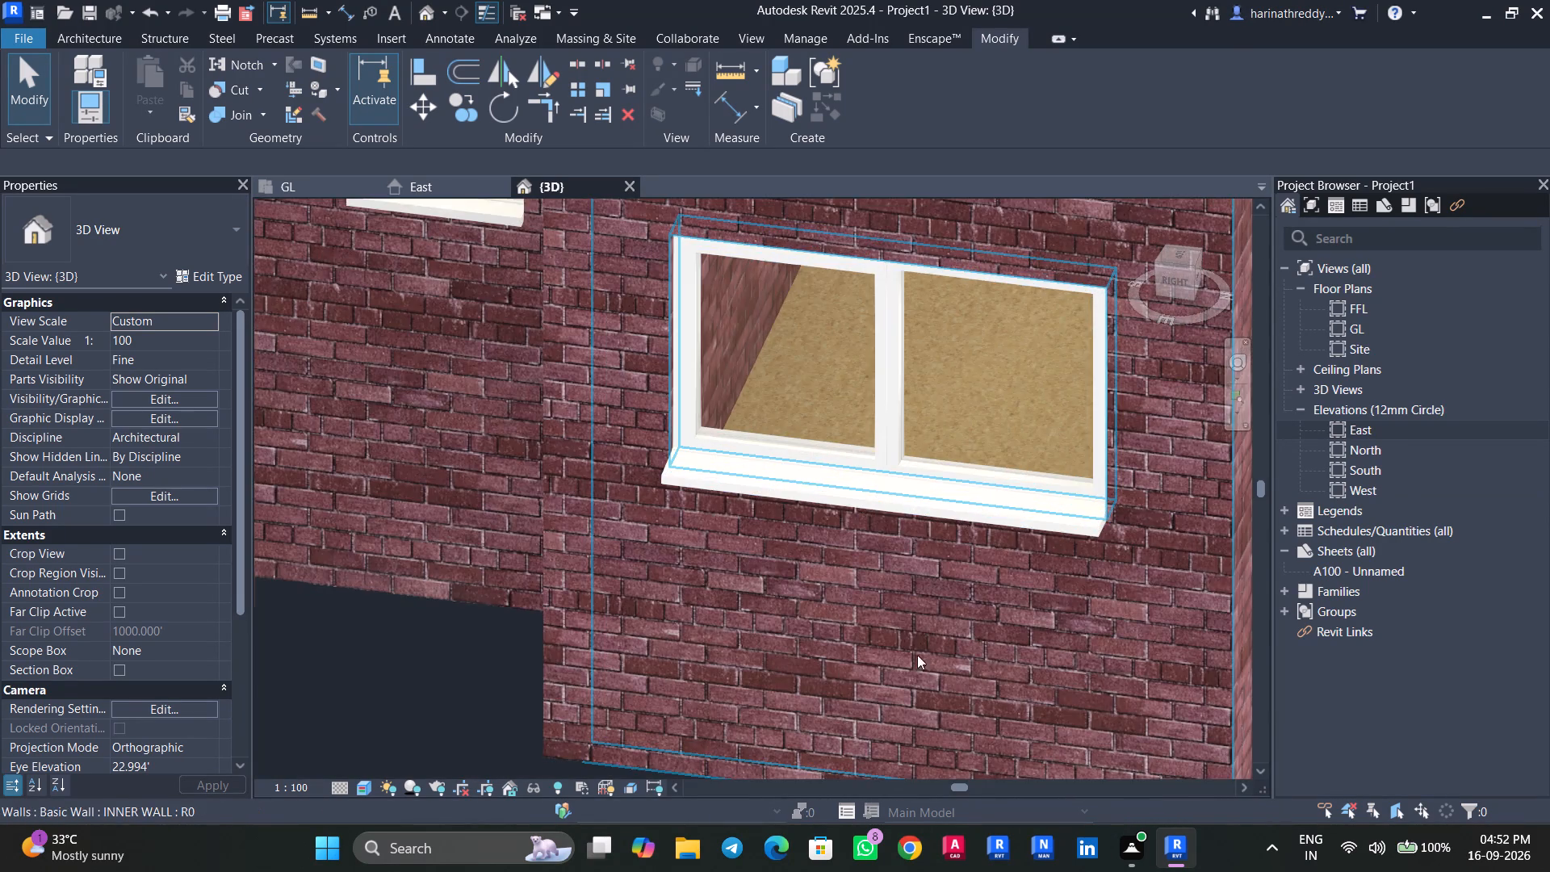
pyautogui.keyDown('shift'); pyautogui.moveTo(791, 593); pyautogui.dragTo(270, 623, button='middle'); pyautogui.keyUp('shift')
pyautogui.scroll(-1, 484, 479)
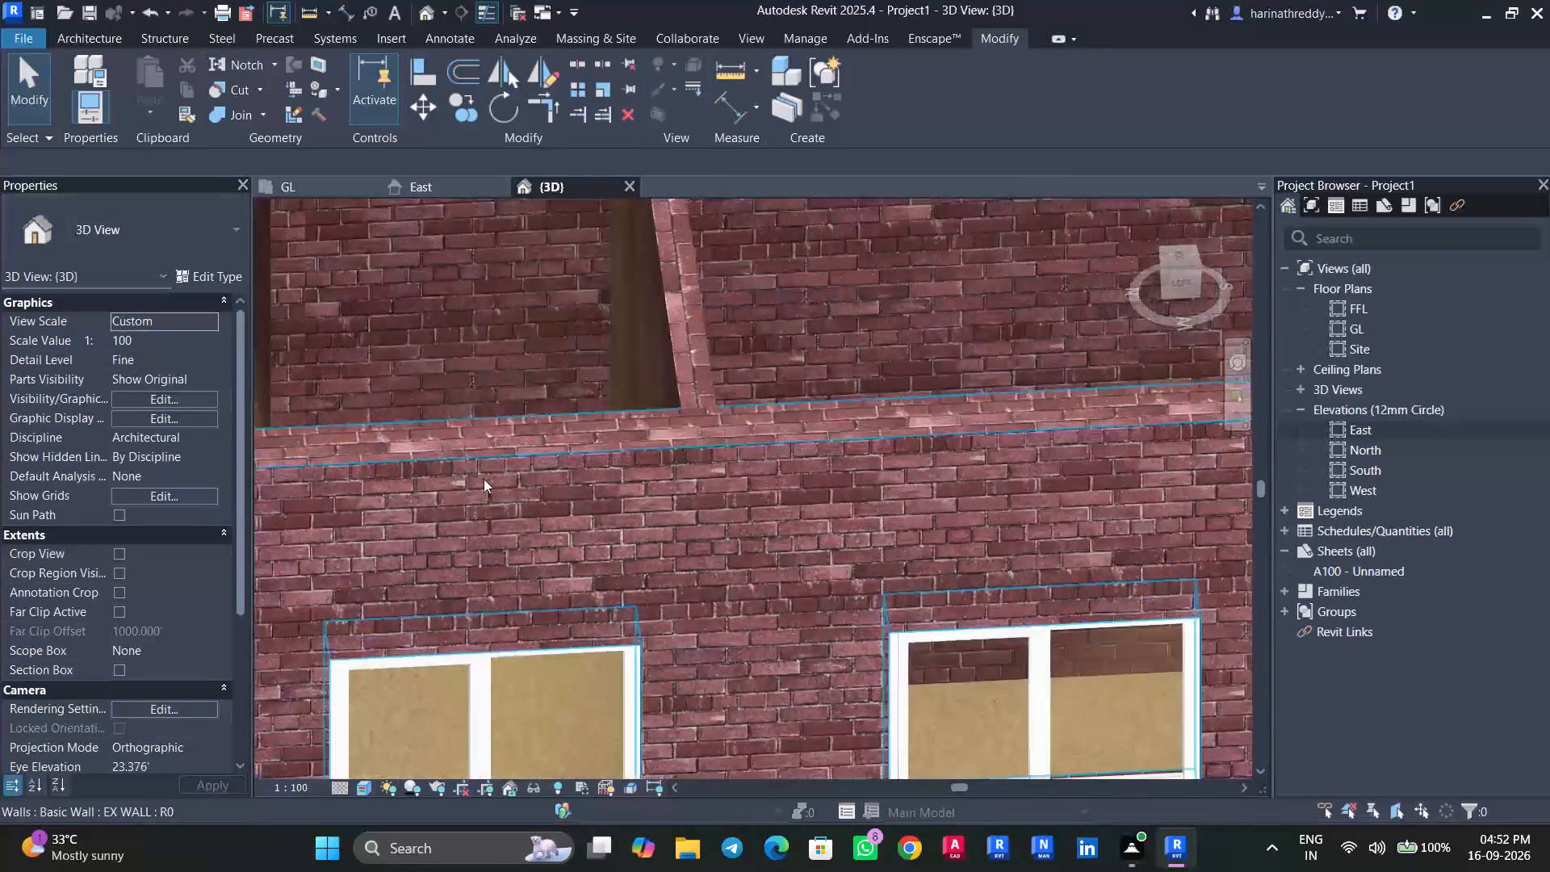
pyautogui.scroll(-4, 484, 479)
pyautogui.moveTo(513, 449); pyautogui.dragTo(1014, 790, button='middle')
pyautogui.scroll(12, 657, 412)
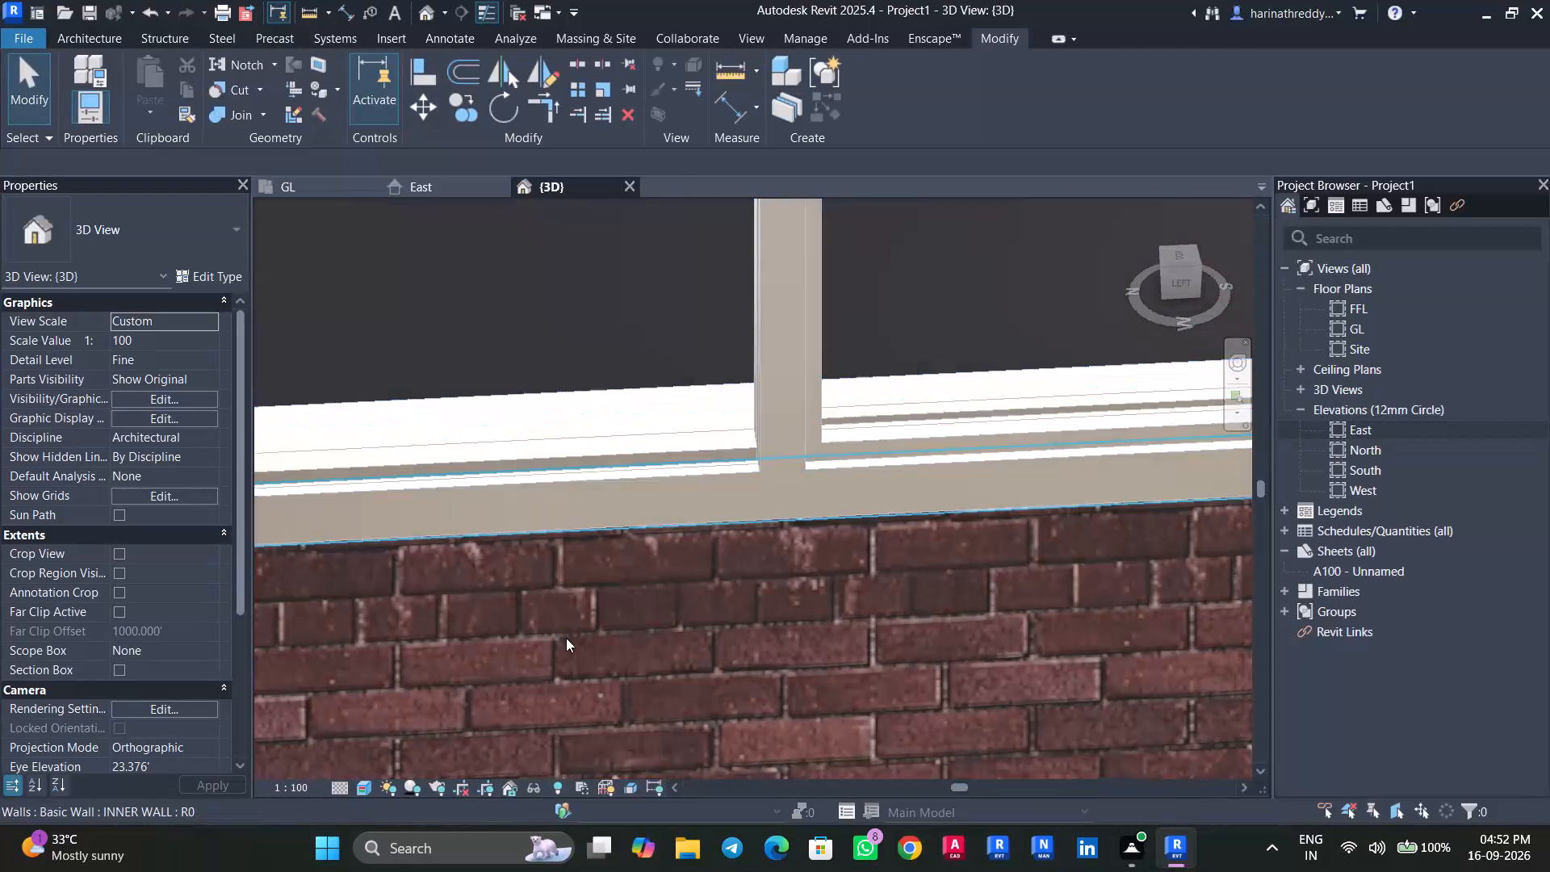
# Flip the W4 window of the toilet beside Bedroom-2 in the 3D view.
pyautogui.scroll(-7, 566, 638)
pyautogui.scroll(1, 568, 638)
pyautogui.scroll(-5, 568, 638)
pyautogui.keyDown('shift'); pyautogui.moveTo(582, 648); pyautogui.dragTo(592, 733, button='middle'); pyautogui.keyUp('shift')
pyautogui.click(950, 594)
pyautogui.press('space')
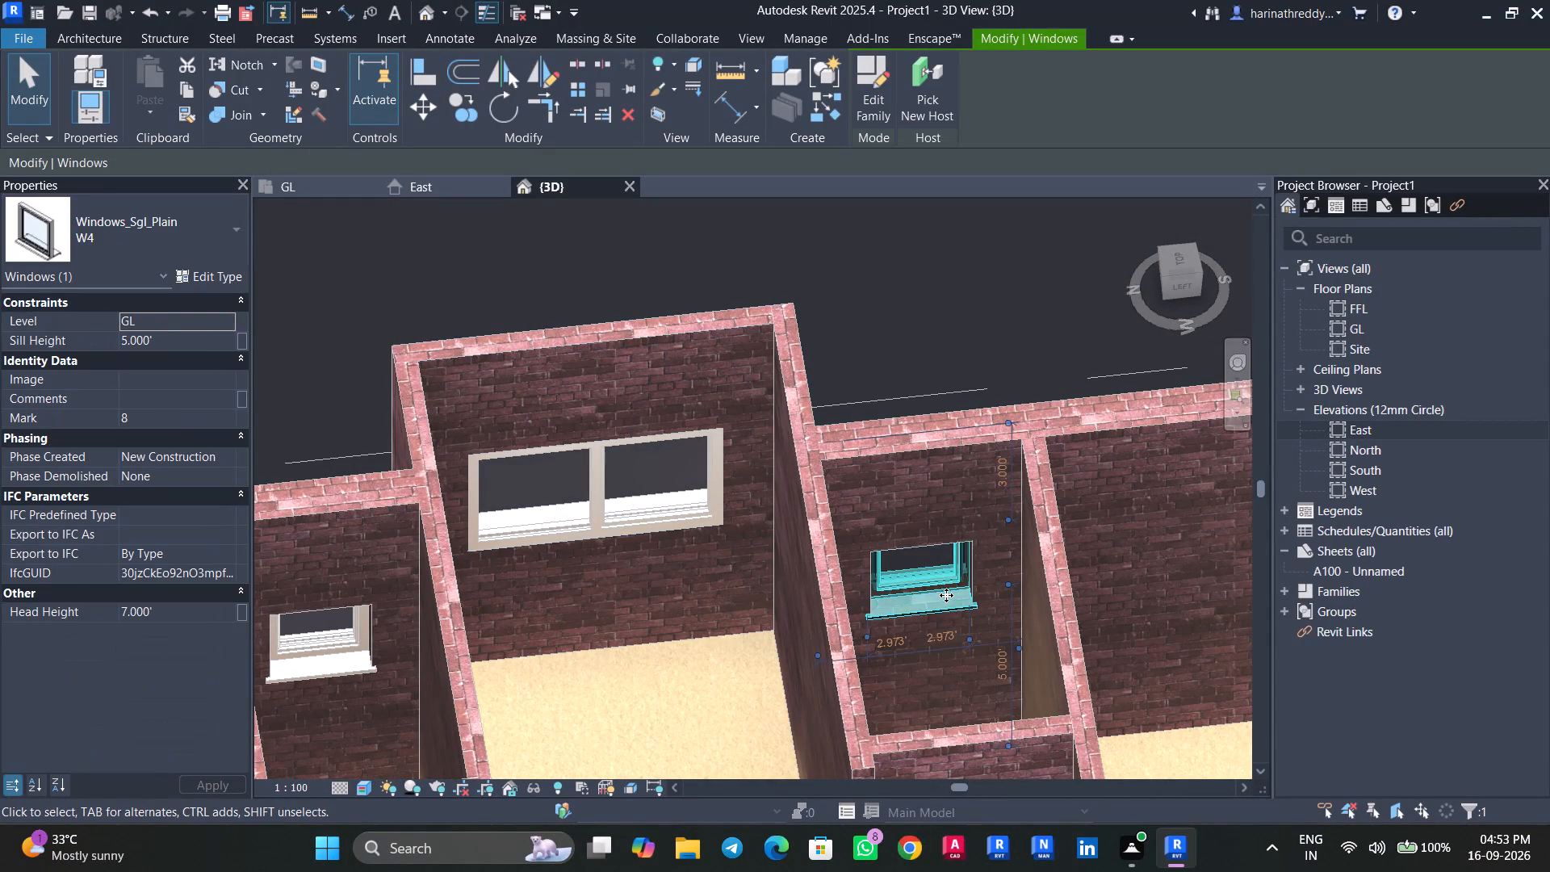
pyautogui.press('Escape')
# Review the walls and windows of the whole house in 3D against the GL floor plan, ending in the plan.
pyautogui.scroll(-4, 932, 648)
pyautogui.keyDown('shift'); pyautogui.moveTo(757, 648); pyautogui.dragTo(1222, 613, button='middle'); pyautogui.keyUp('shift')
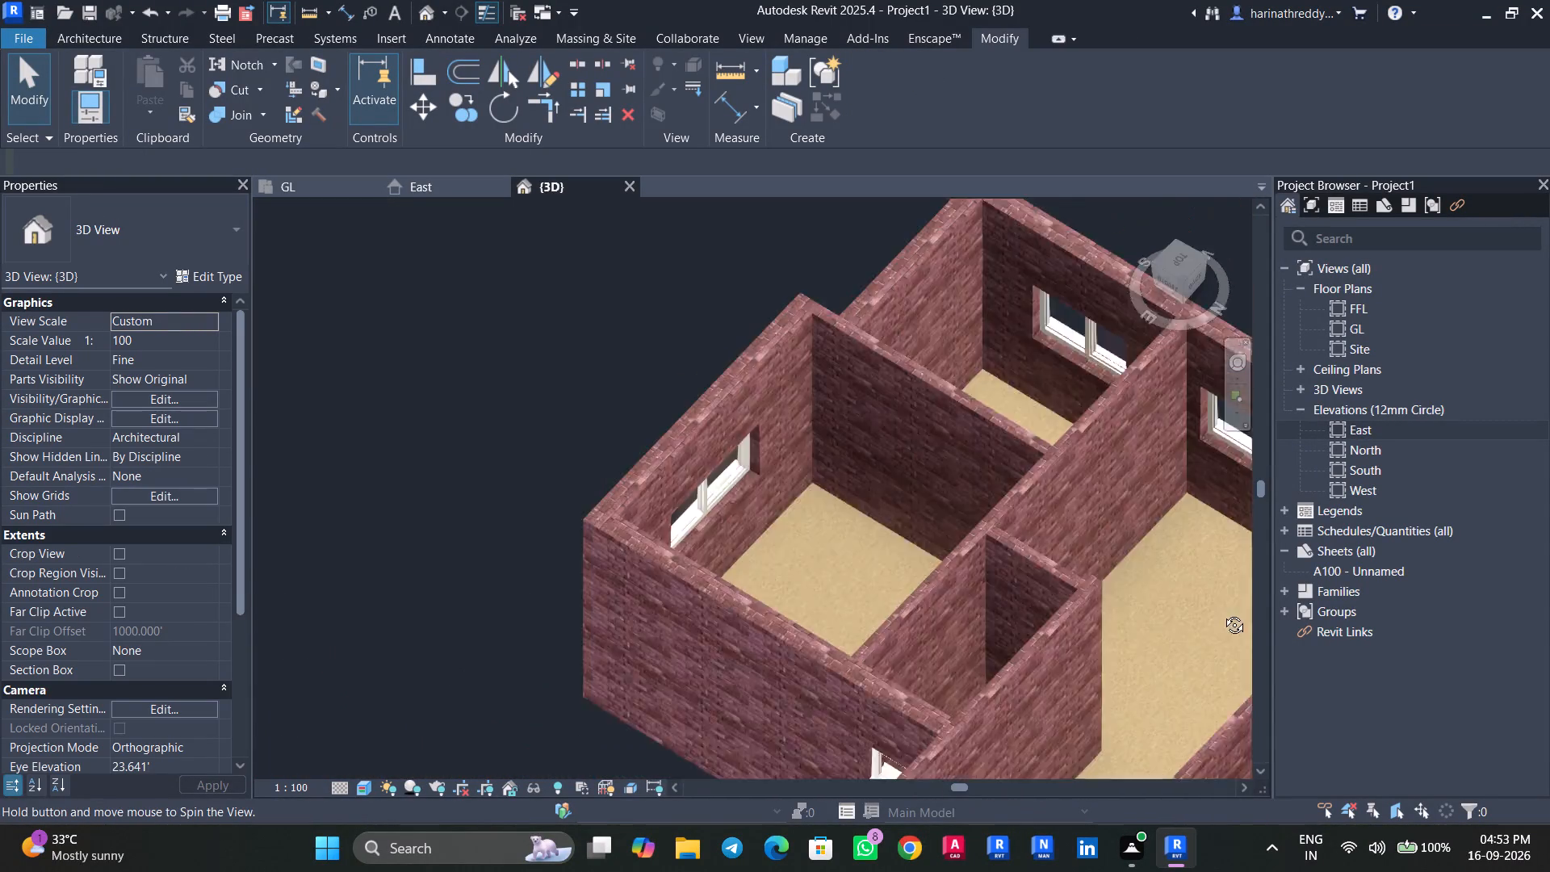
pyautogui.keyDown('shift'); pyautogui.moveTo(1222, 613); pyautogui.dragTo(1348, 678, button='middle'); pyautogui.keyUp('shift')
pyautogui.keyDown('shift'); pyautogui.scroll(1, 1344, 676); pyautogui.keyUp('shift')
pyautogui.scroll(-4, 554, 581)
pyautogui.moveTo(429, 631); pyautogui.dragTo(485, 496, button='middle')
pyautogui.keyDown('shift'); pyautogui.moveTo(466, 512); pyautogui.dragTo(693, 488, button='middle'); pyautogui.keyUp('shift')
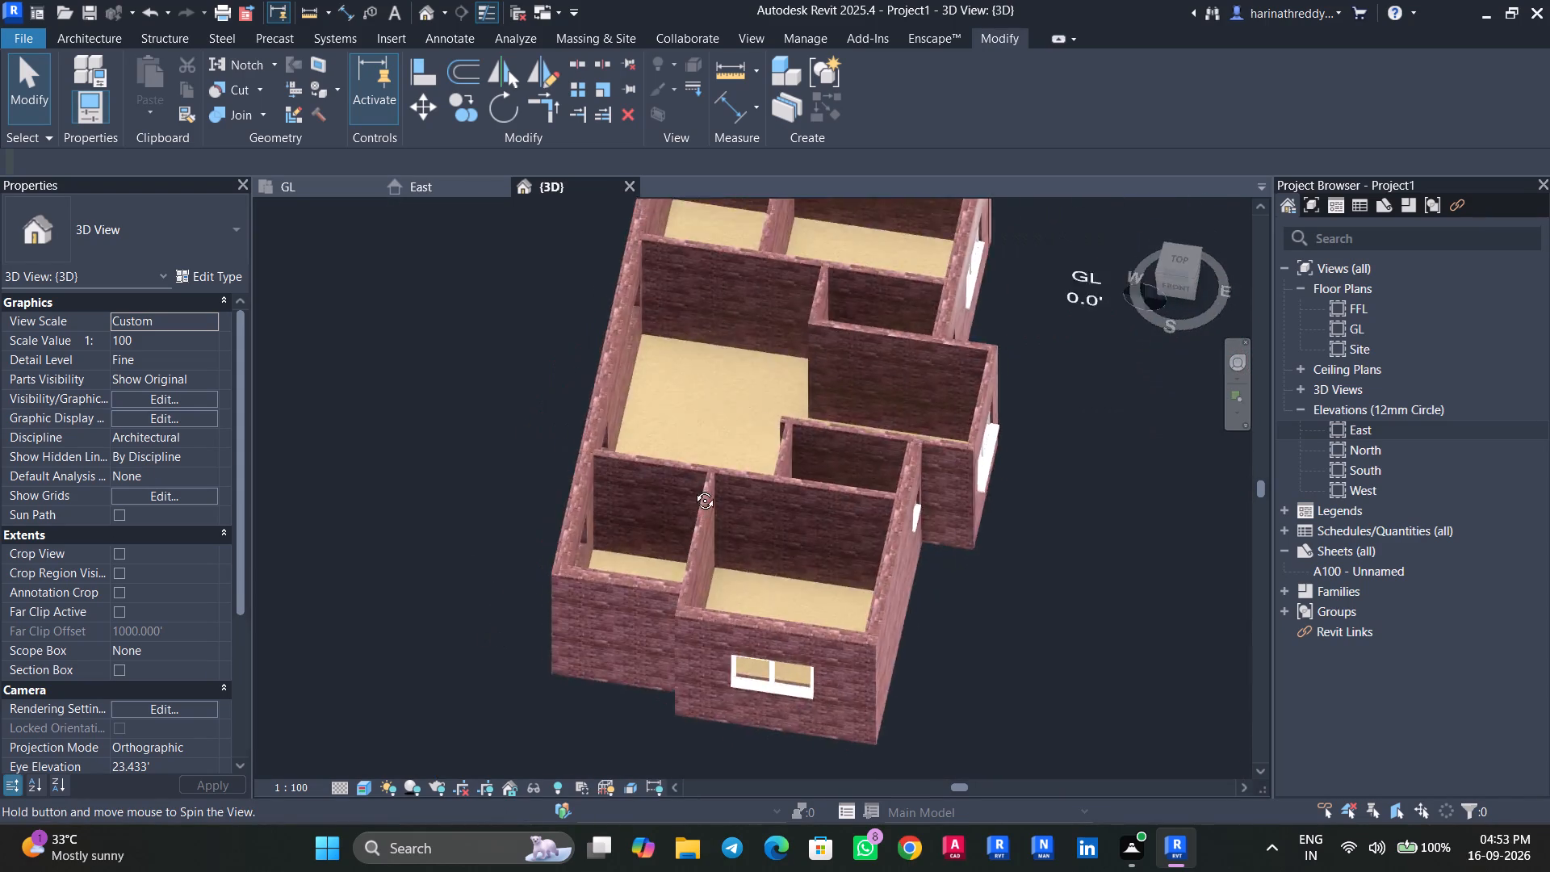
pyautogui.keyDown('shift'); pyautogui.moveTo(693, 488); pyautogui.dragTo(720, 456, button='middle'); pyautogui.keyUp('shift')
pyautogui.click(318, 184)
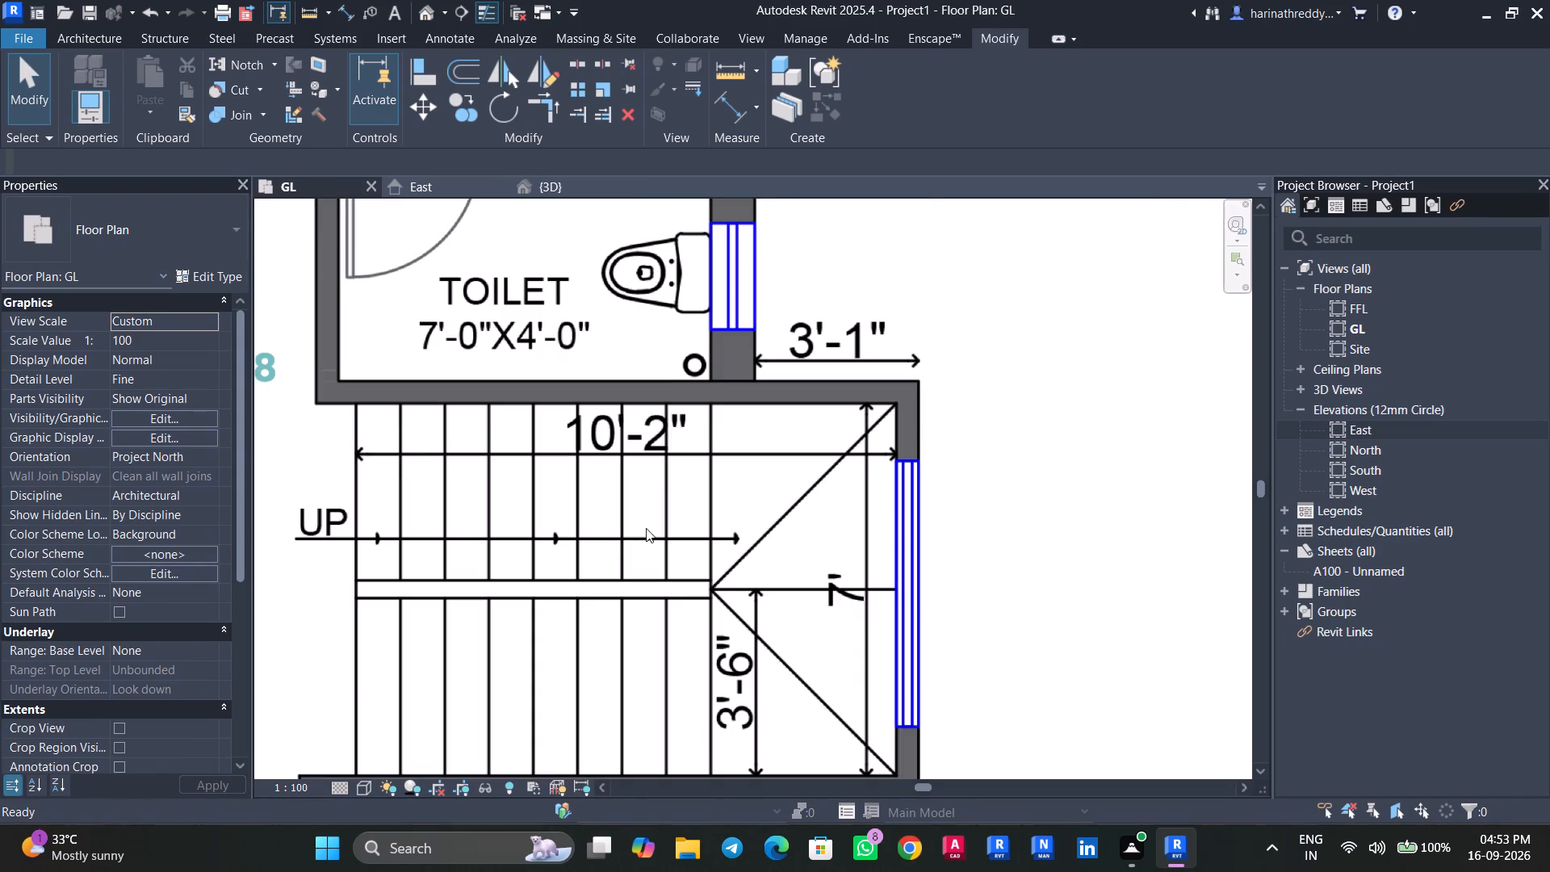
pyautogui.scroll(-12, 646, 528)
pyautogui.moveTo(930, 619); pyautogui.dragTo(1070, 515, button='middle')
pyautogui.click(561, 197)
pyautogui.scroll(-2, 764, 530)
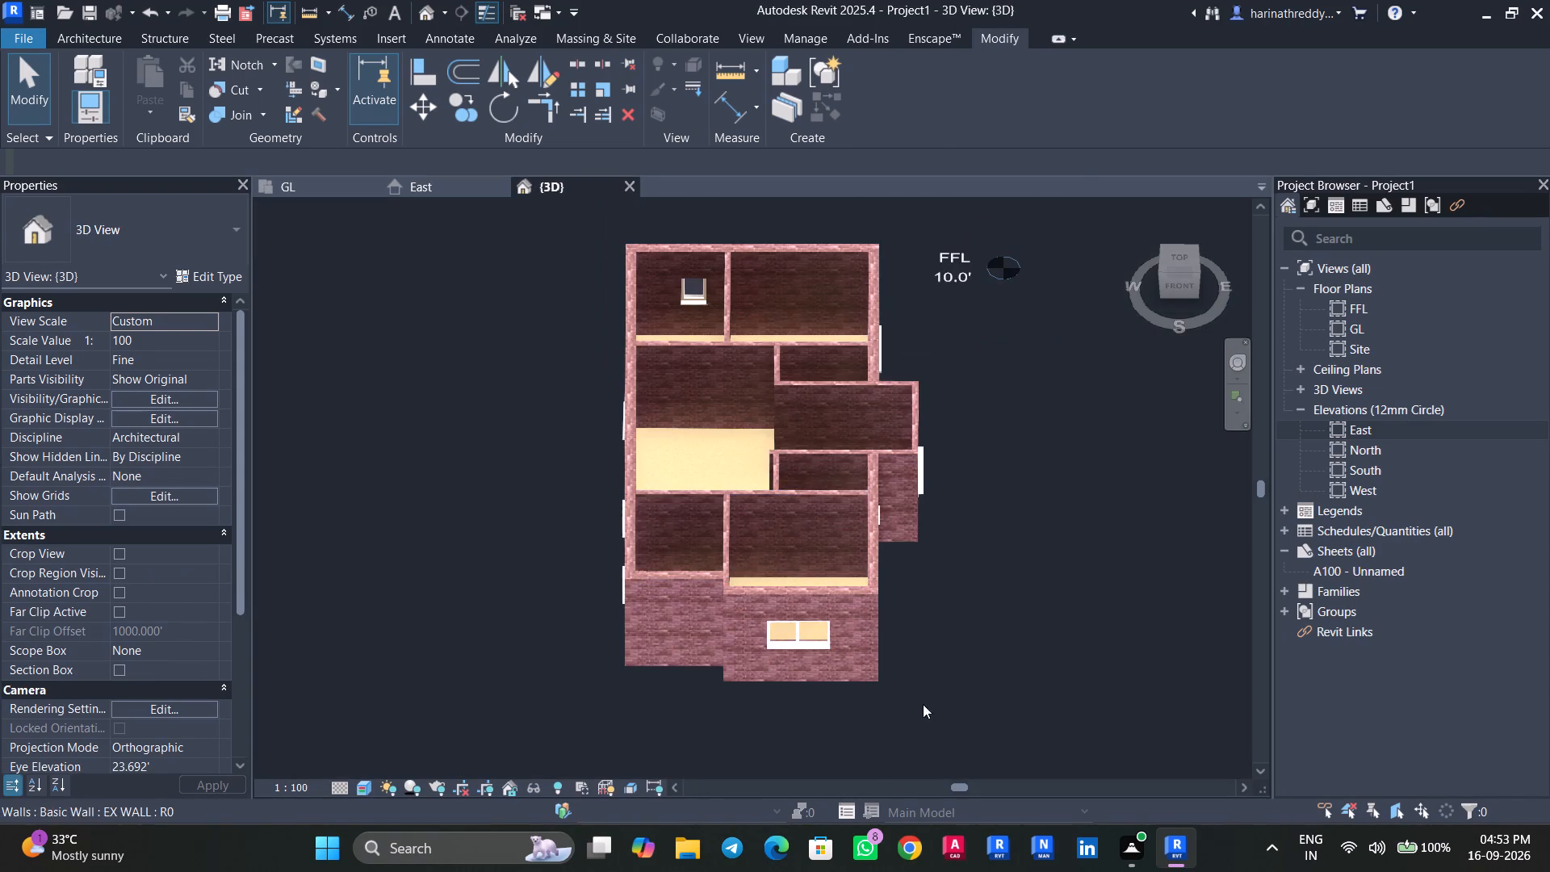
pyautogui.keyDown('shift'); pyautogui.moveTo(940, 715); pyautogui.dragTo(1045, 777, button='middle'); pyautogui.keyUp('shift')
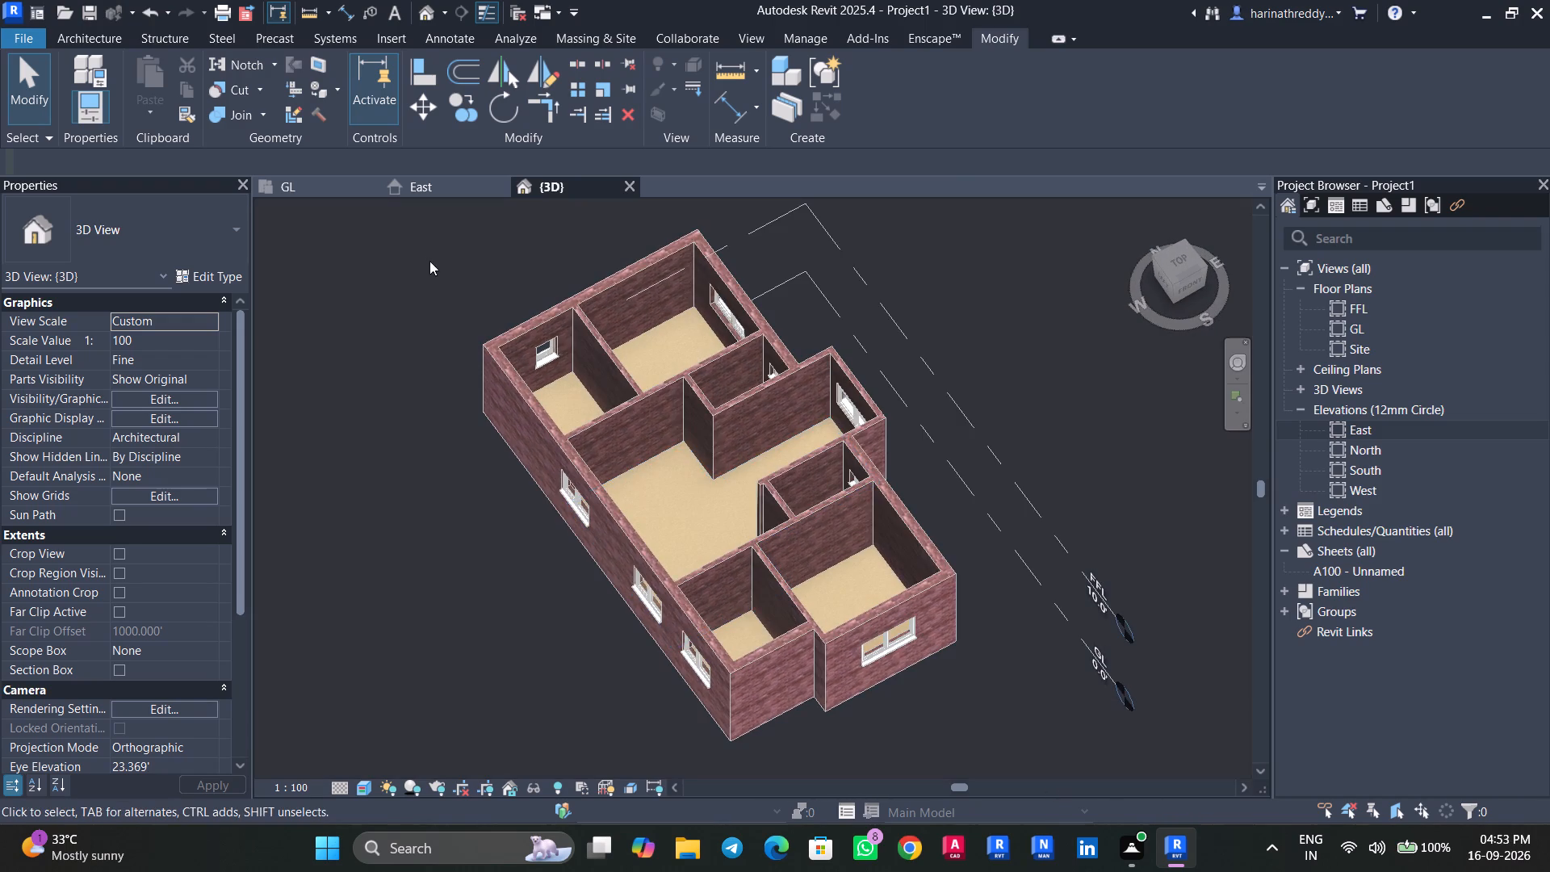
pyautogui.click(327, 188)
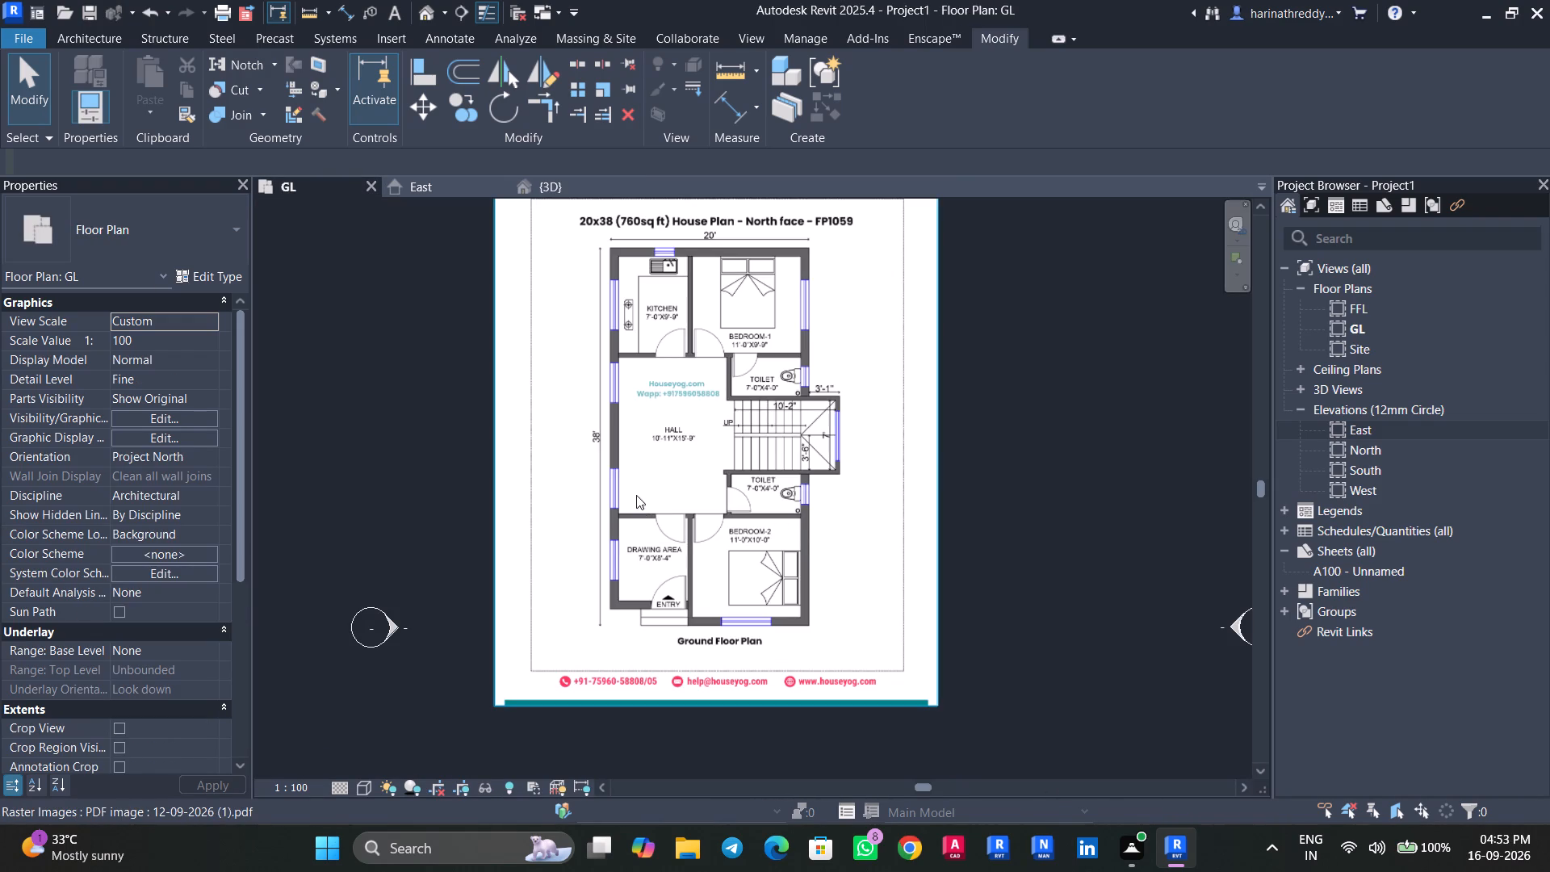
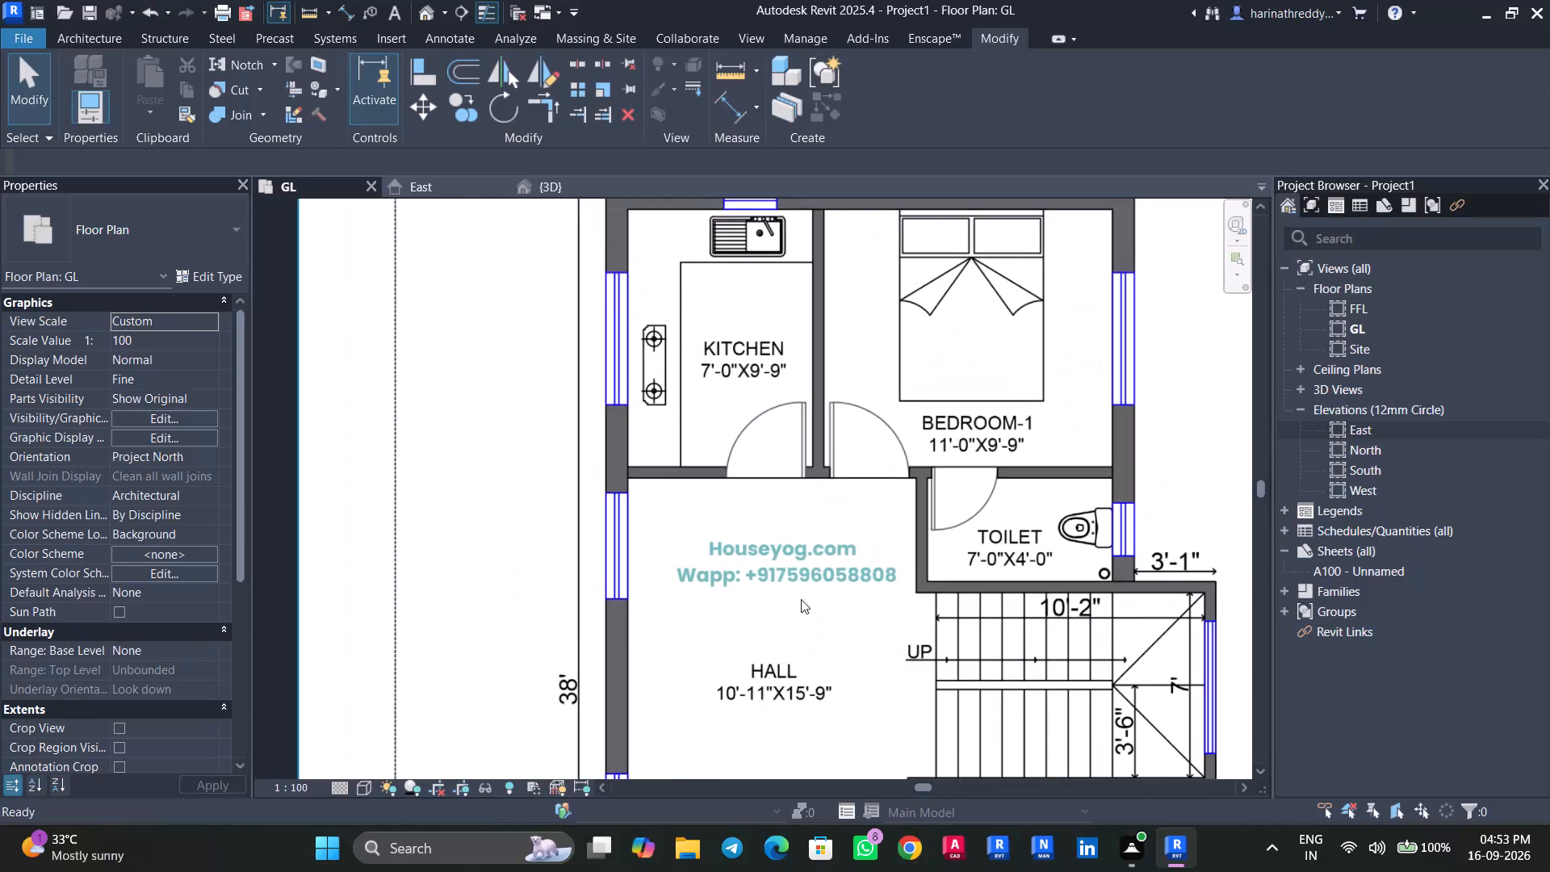
# Measure the width of the kitchen door opening on the PDF plan.
pyautogui.moveTo(791, 487); pyautogui.dragTo(798, 644, button='middle')
pyautogui.click(815, 649)
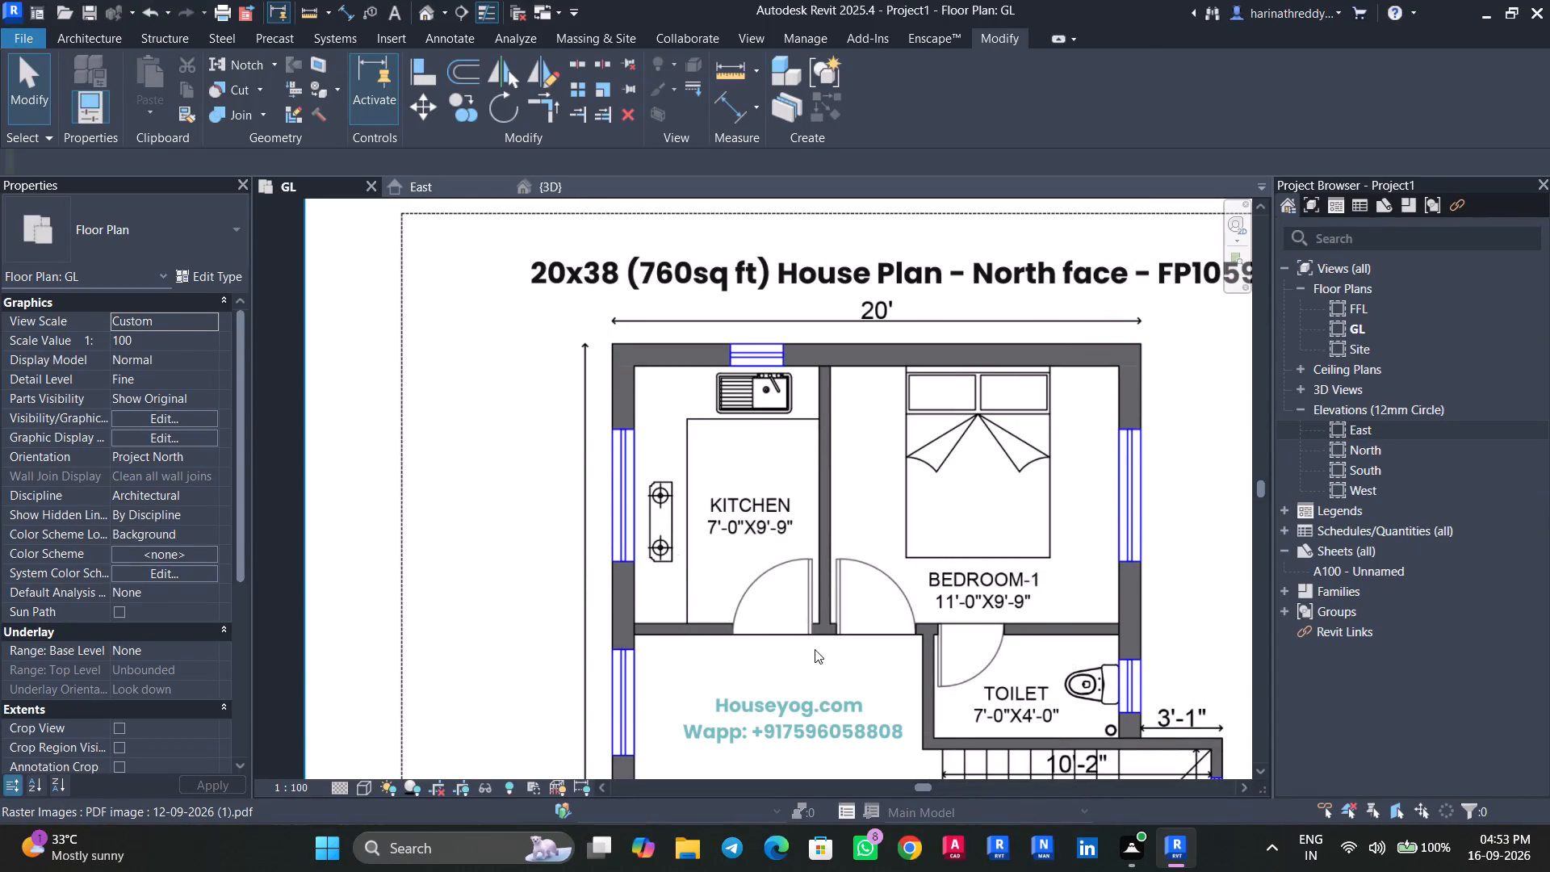
pyautogui.click(601, 92)
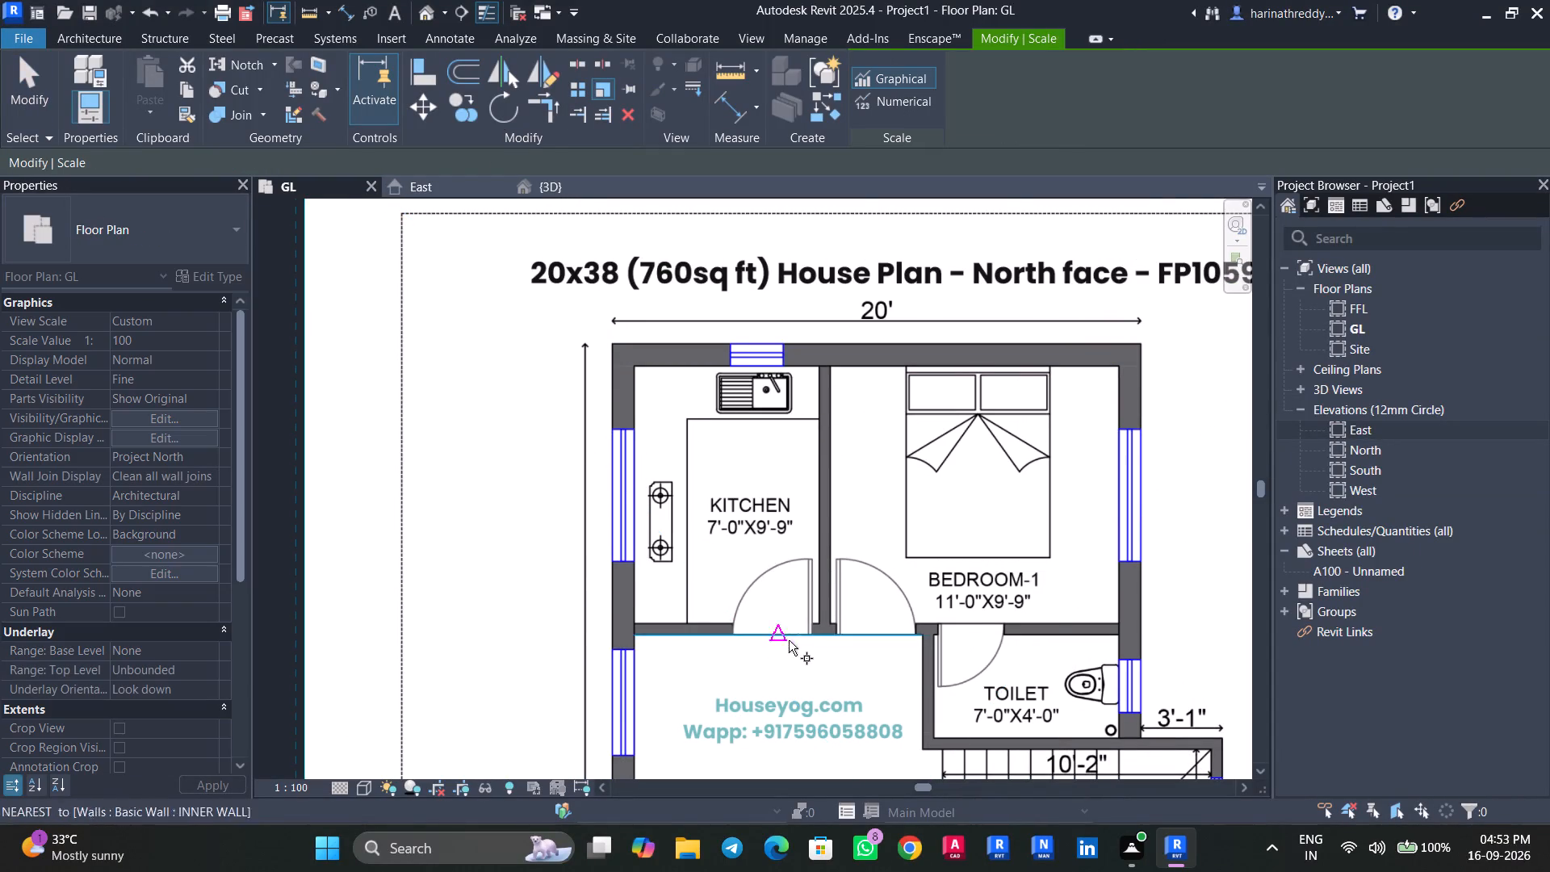
pyautogui.scroll(10, 791, 641)
pyautogui.click(864, 614)
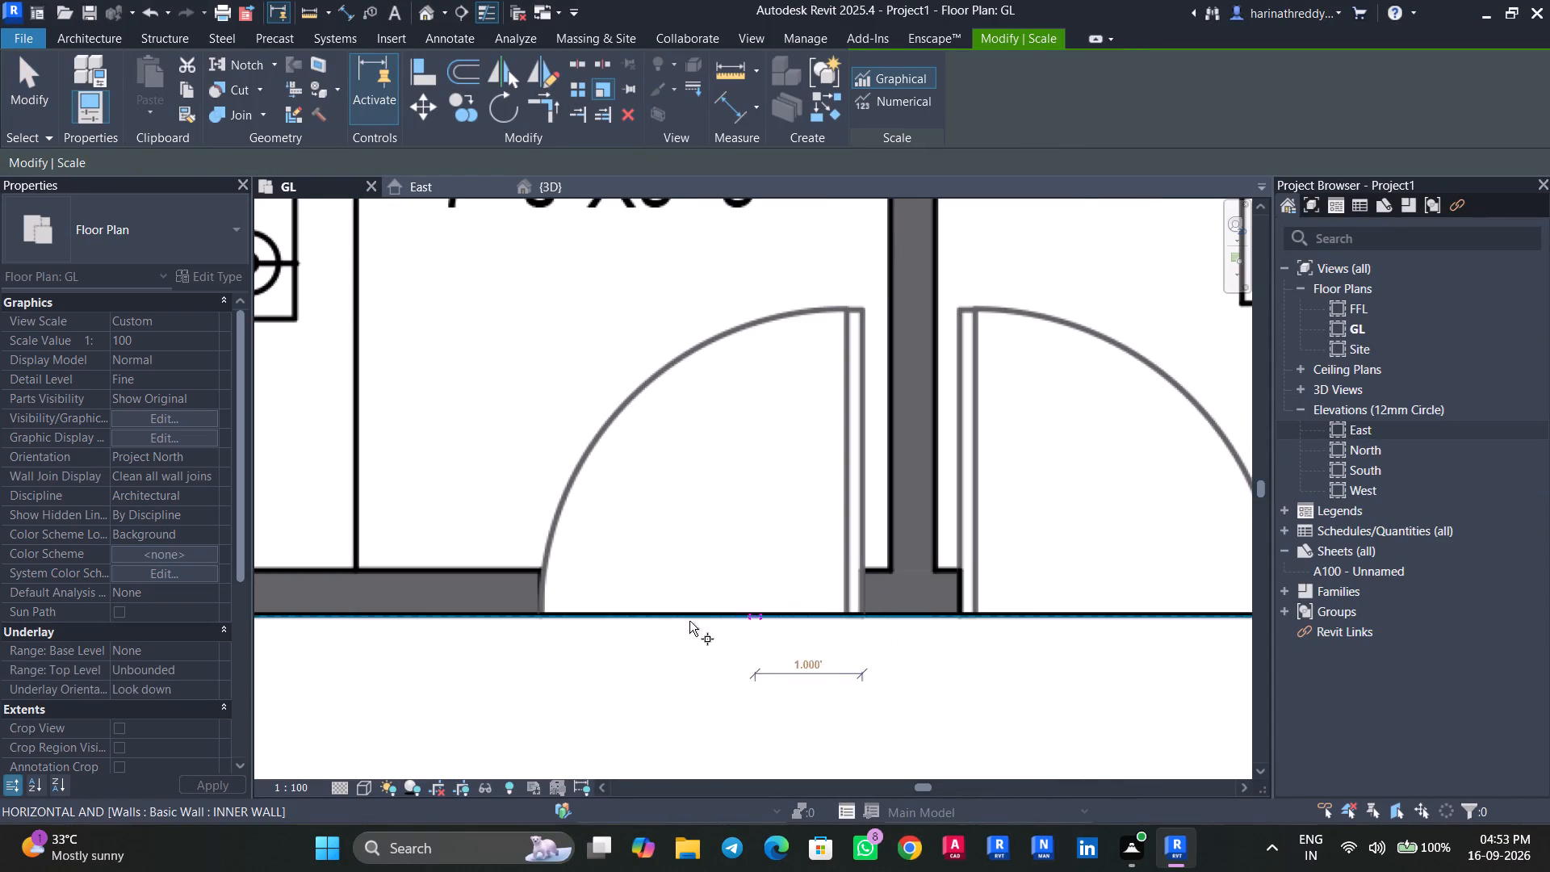
pyautogui.scroll(-5, 542, 608)
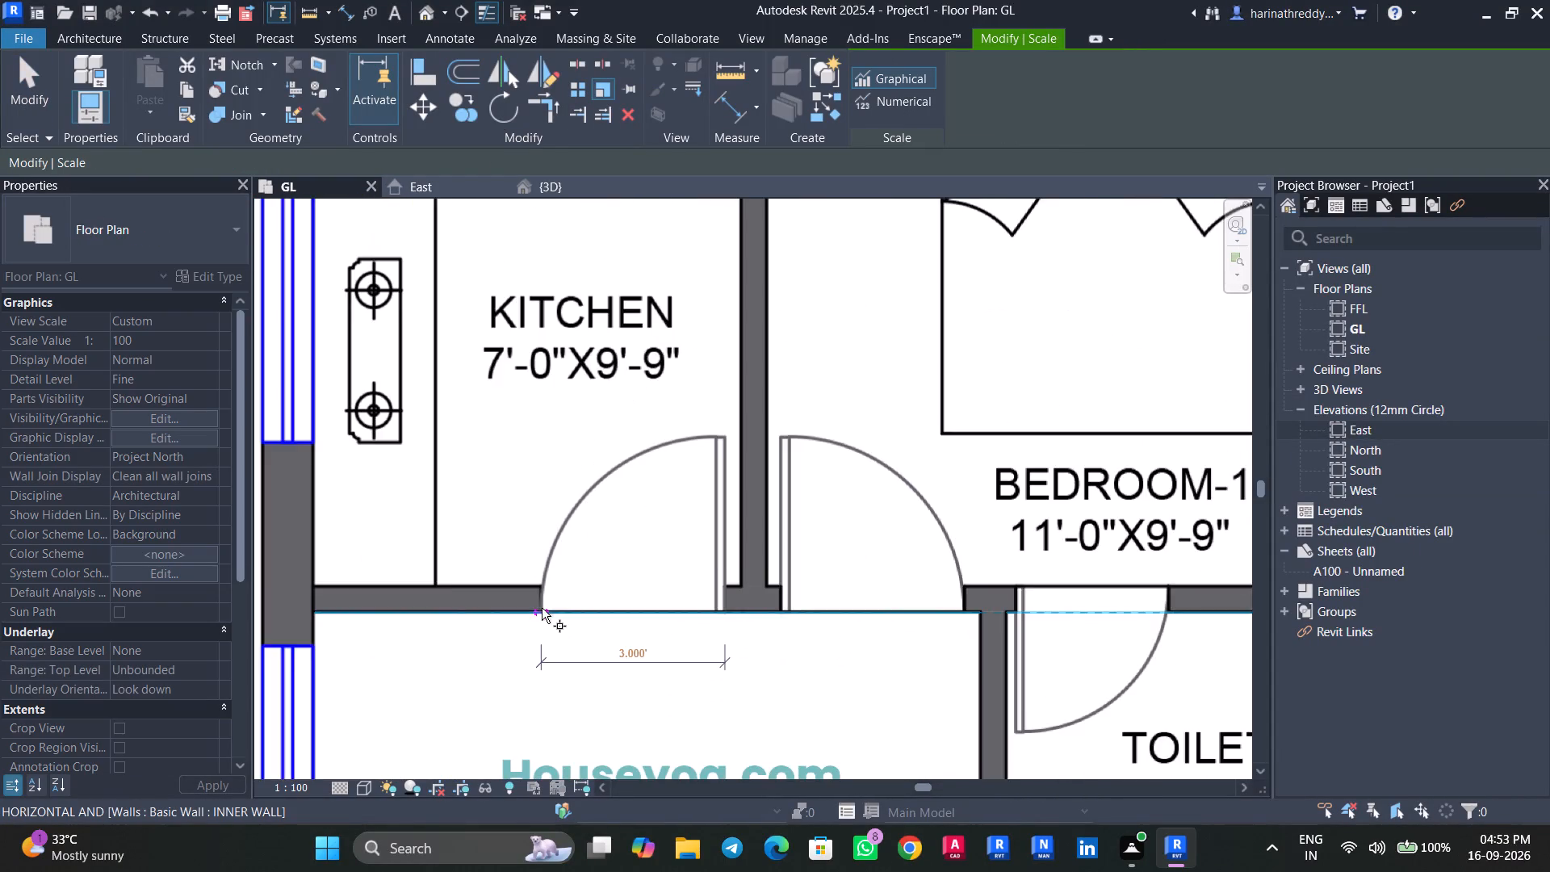
pyautogui.press('Escape')
pyautogui.press('Escape')
# Duplicate the Doors_IntSgl 810x2110mm door type as D1 and set its rough width to 3'.
pyautogui.write('DD')
pyautogui.write('DR')
pyautogui.click(218, 230)
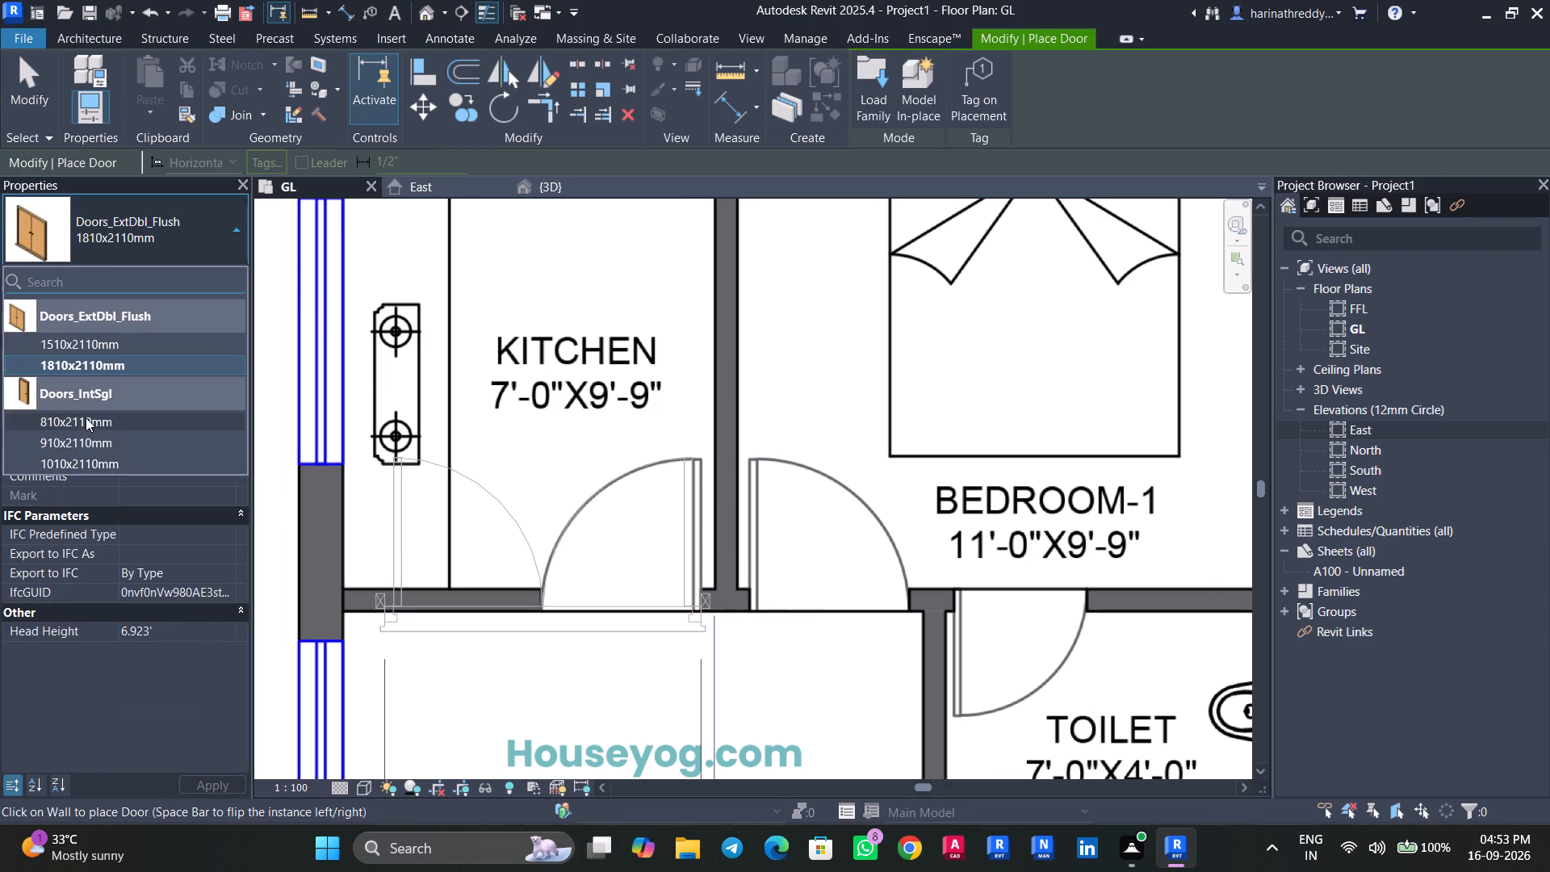
pyautogui.click(86, 417)
pyautogui.click(206, 277)
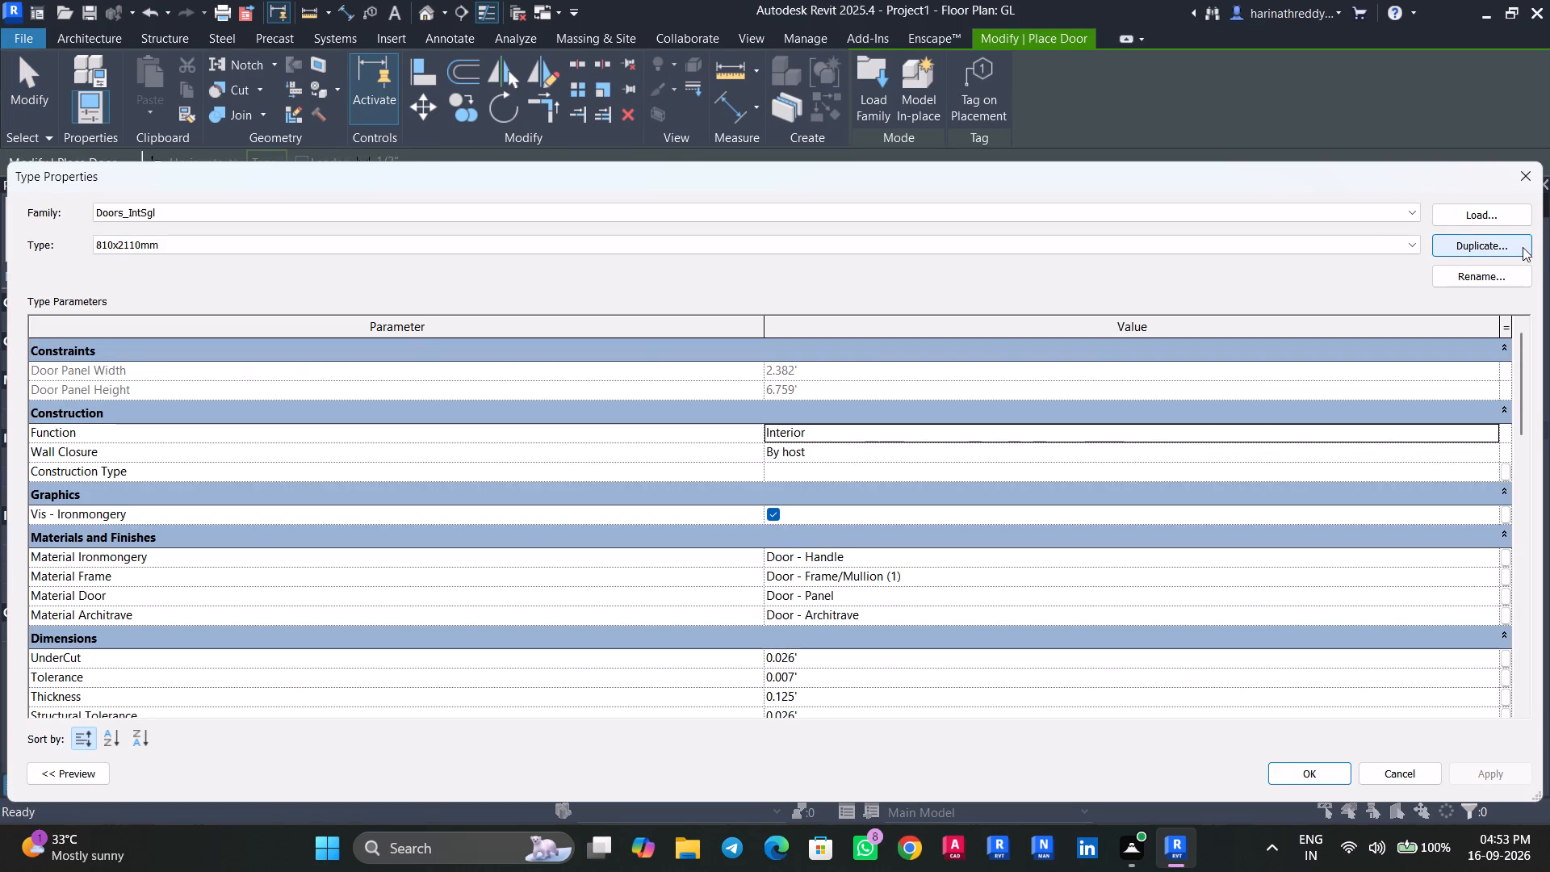
pyautogui.click(1523, 247)
pyautogui.press('d')
pyautogui.press('1')
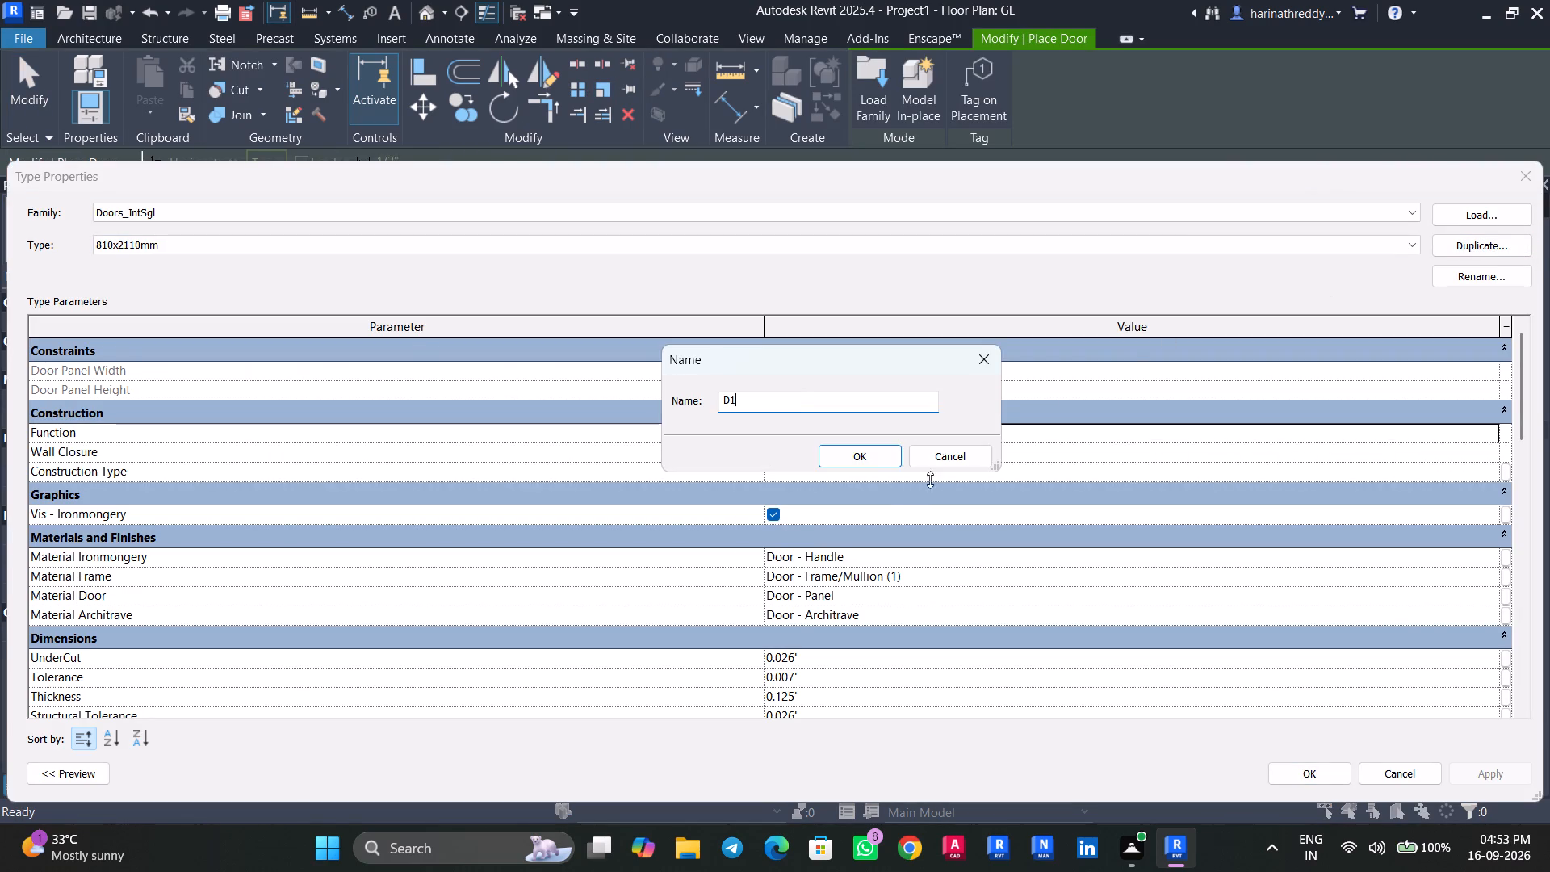
pyautogui.click(870, 461)
pyautogui.scroll(-3, 834, 623)
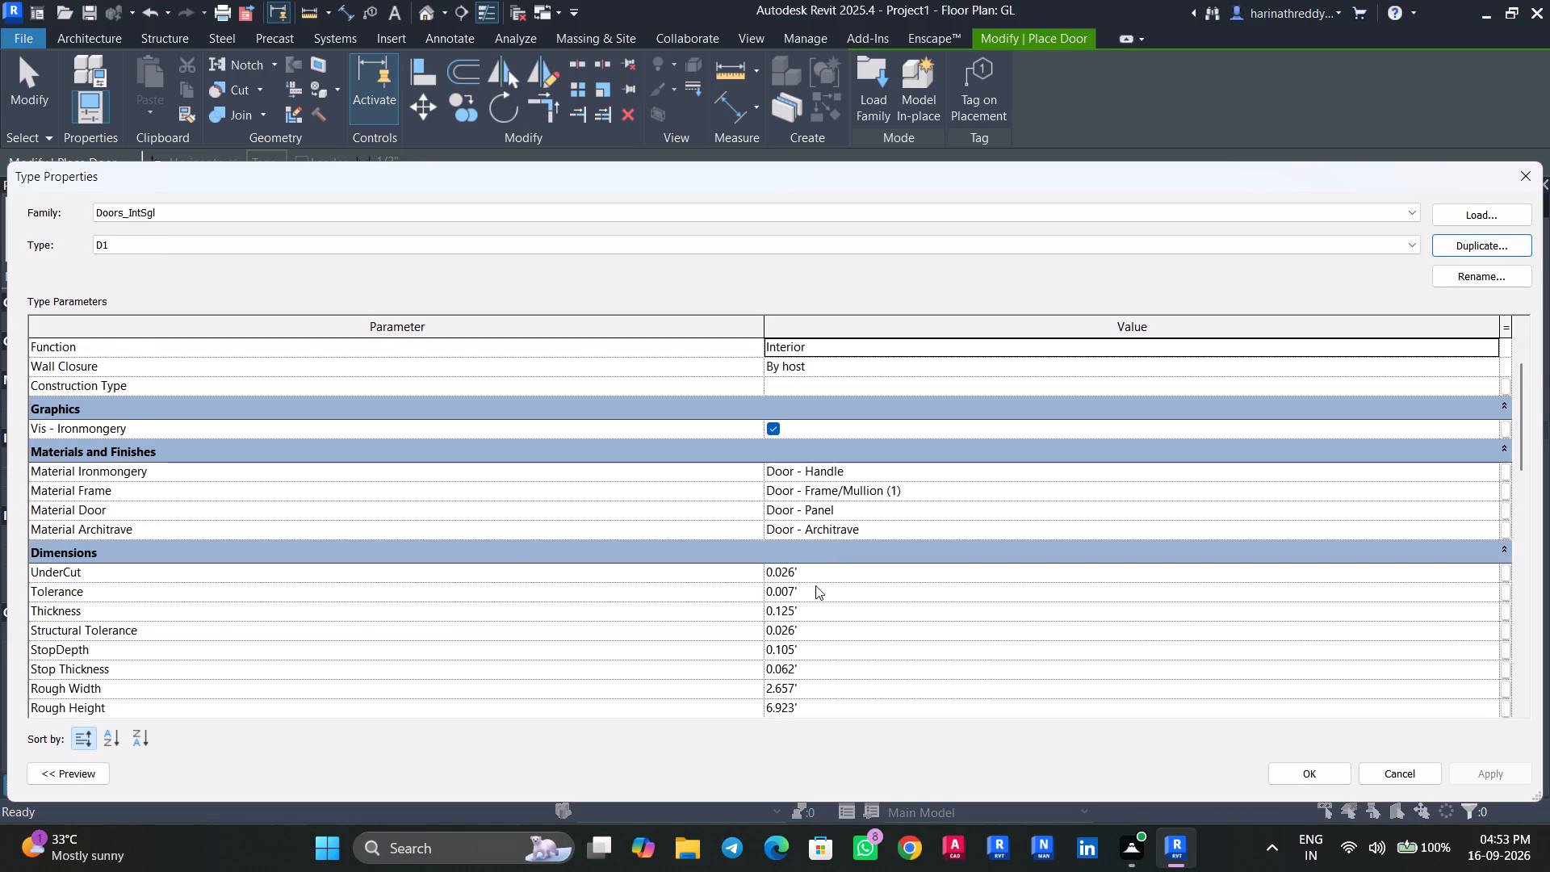
pyautogui.click(818, 631)
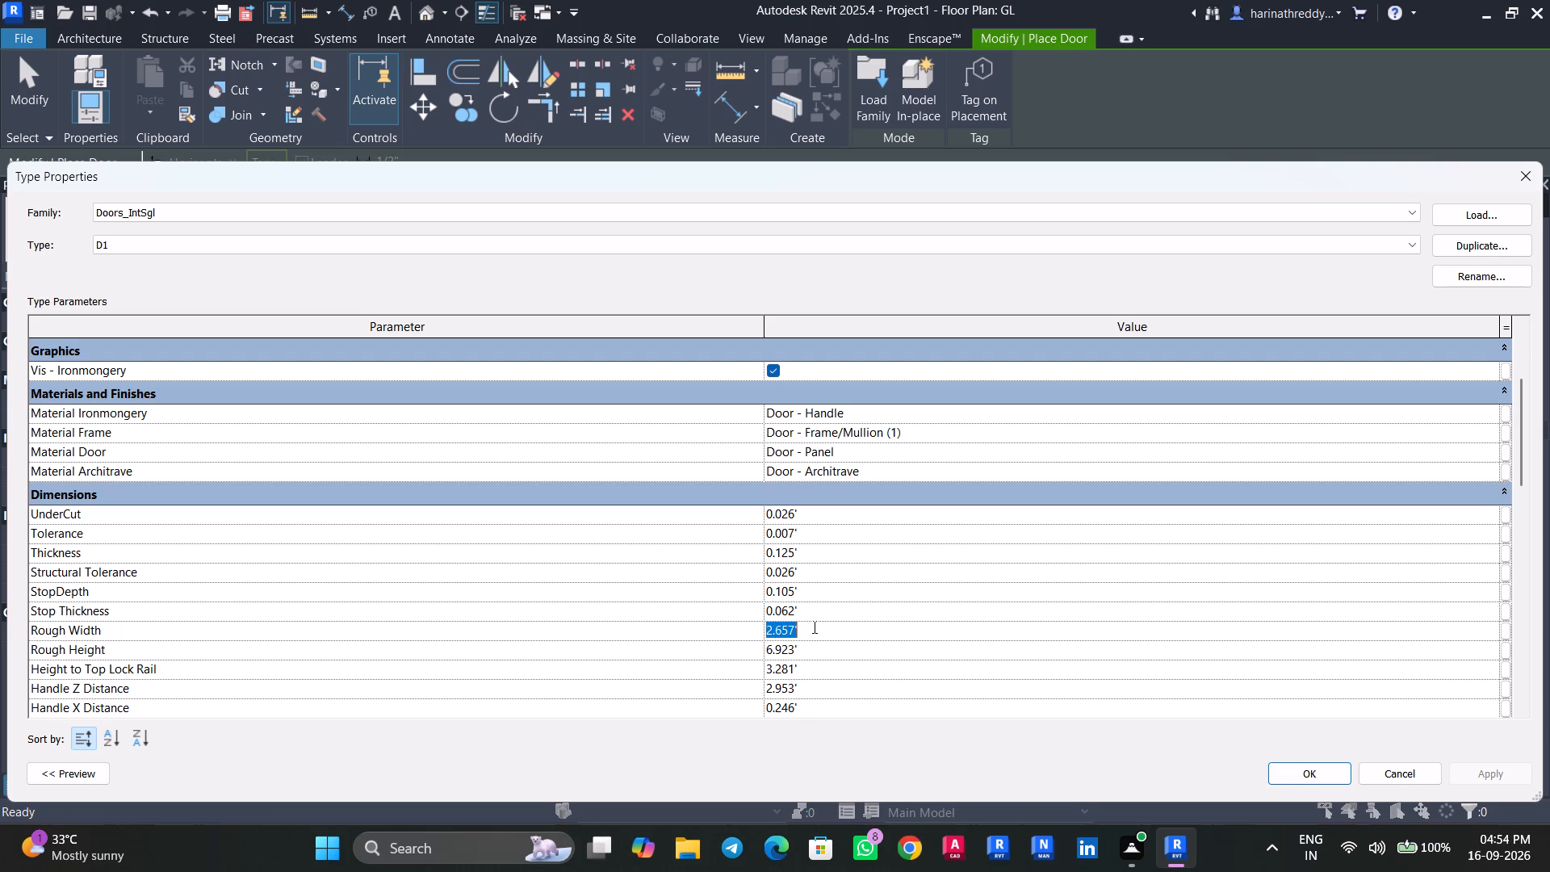
pyautogui.press('3')
pyautogui.press("'")
pyautogui.press('Return')
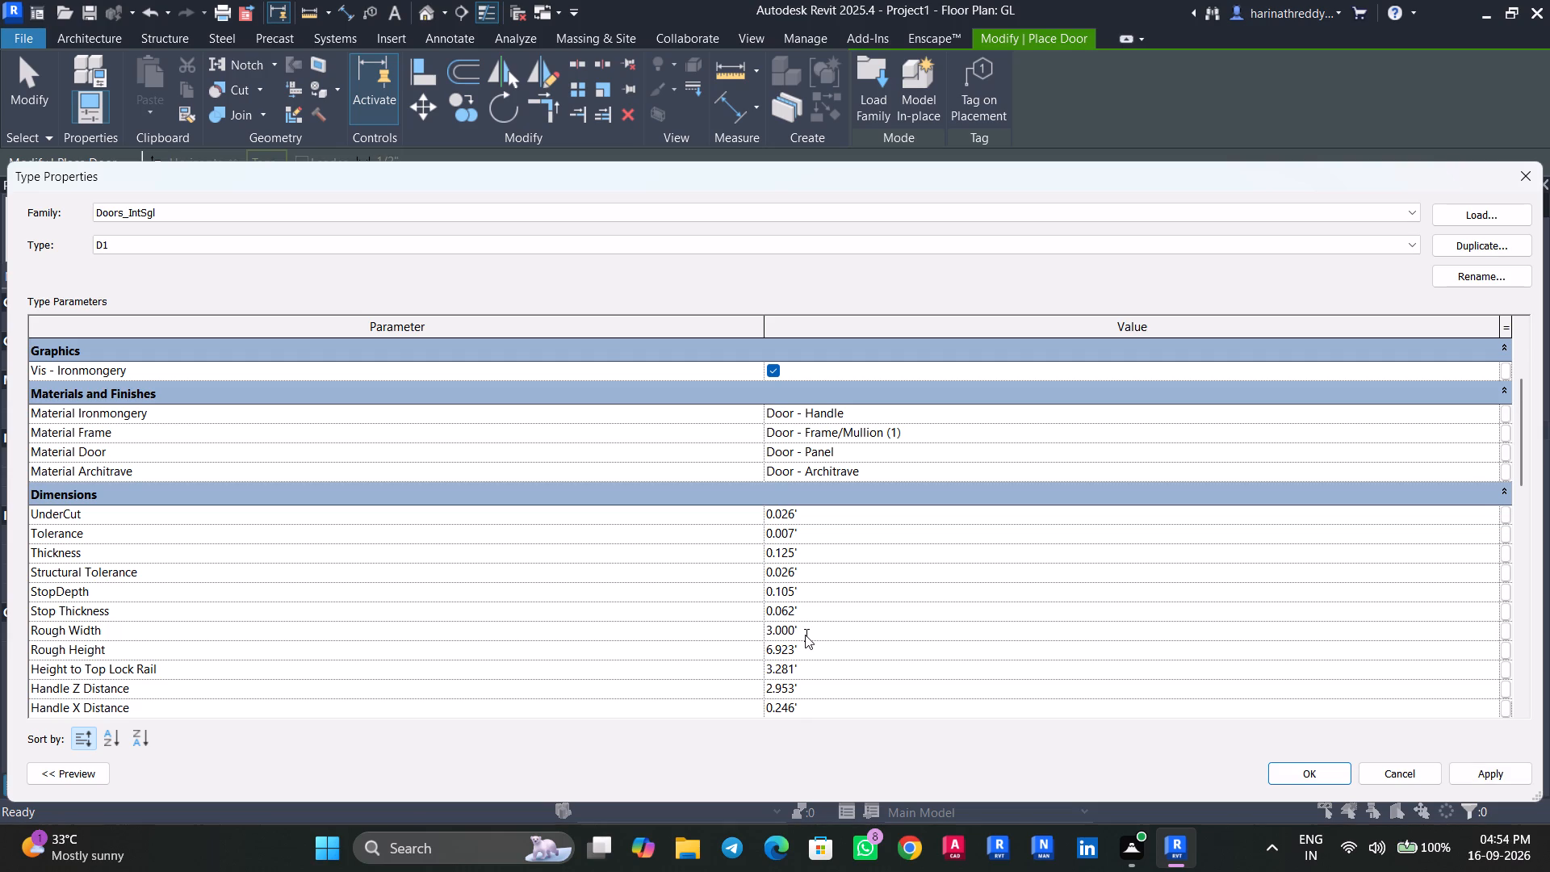
pyautogui.click(1502, 780)
pyautogui.click(1294, 782)
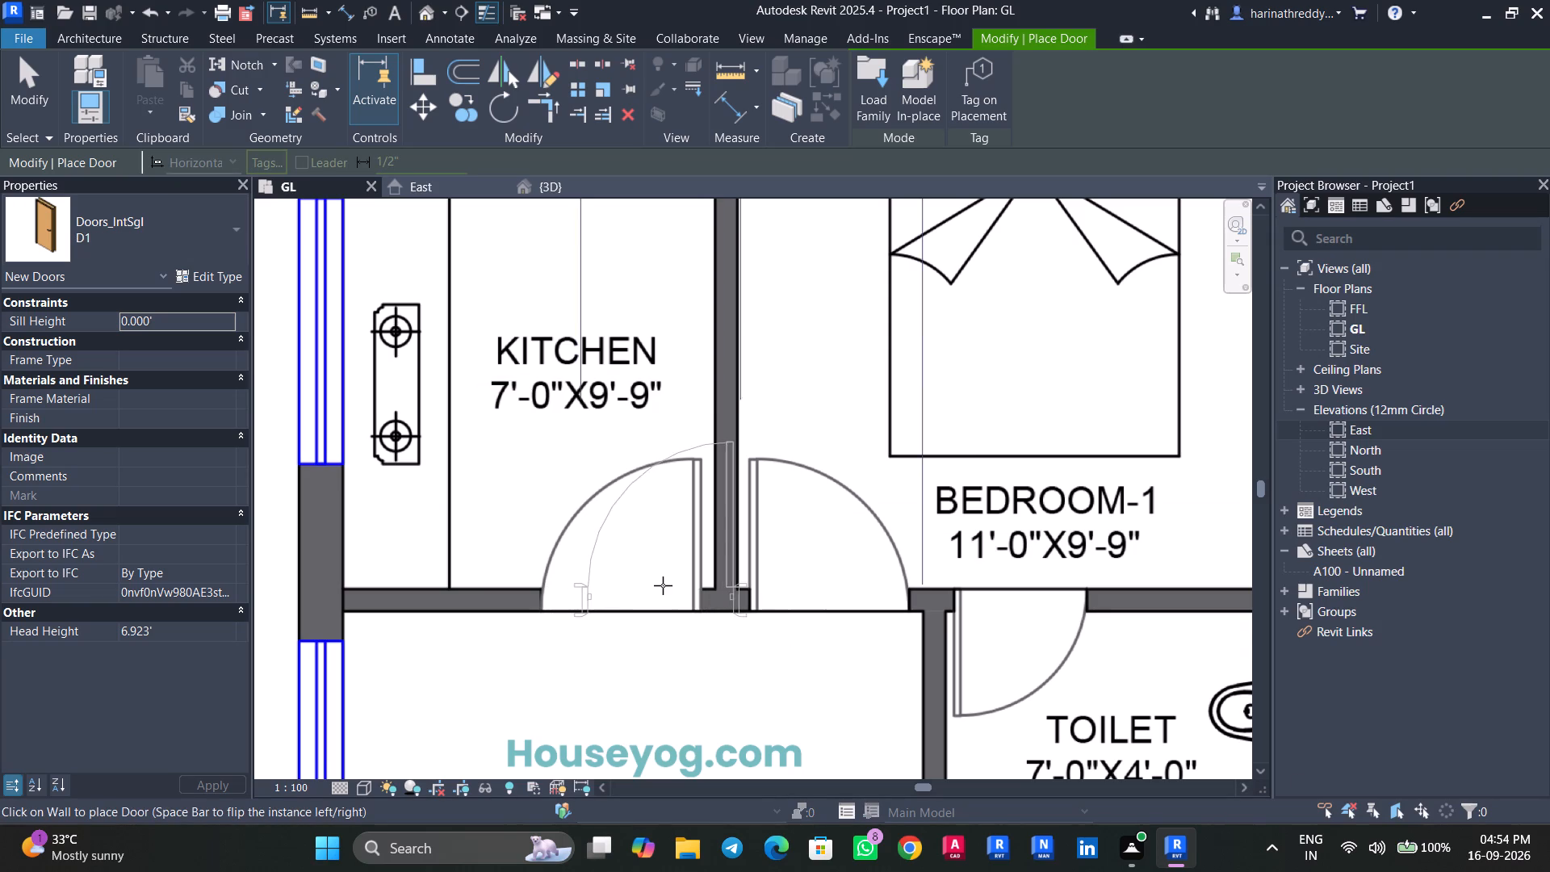
# Place D1 doors over the PDF doors between the hall and the kitchen, Bedroom-1, Bedroom-2 and drawing area, matching their swings.
pyautogui.click(620, 596)
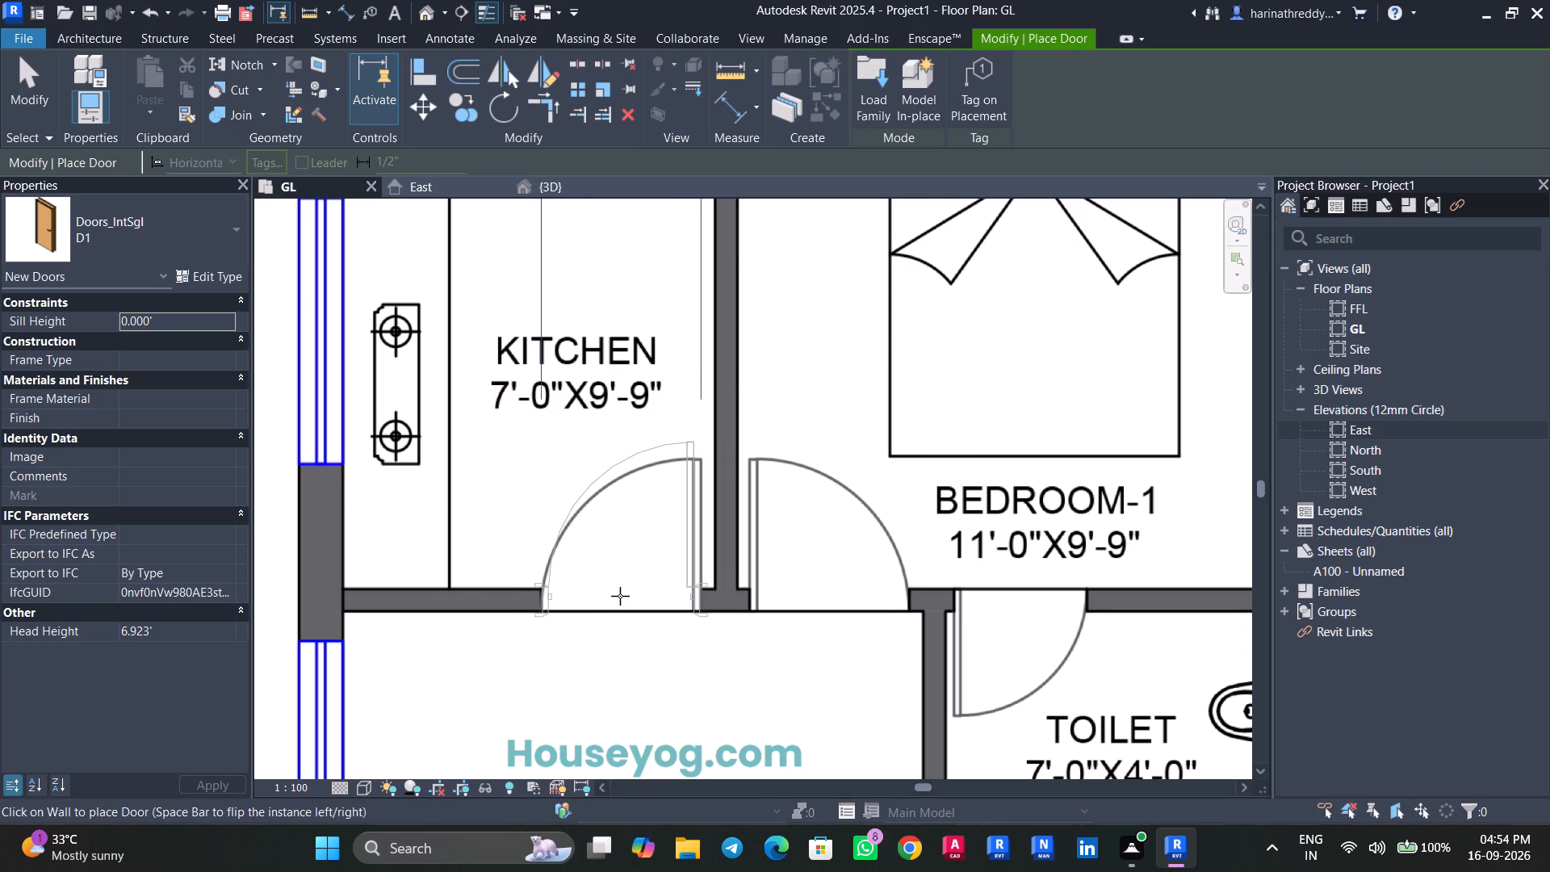
pyautogui.press('space')
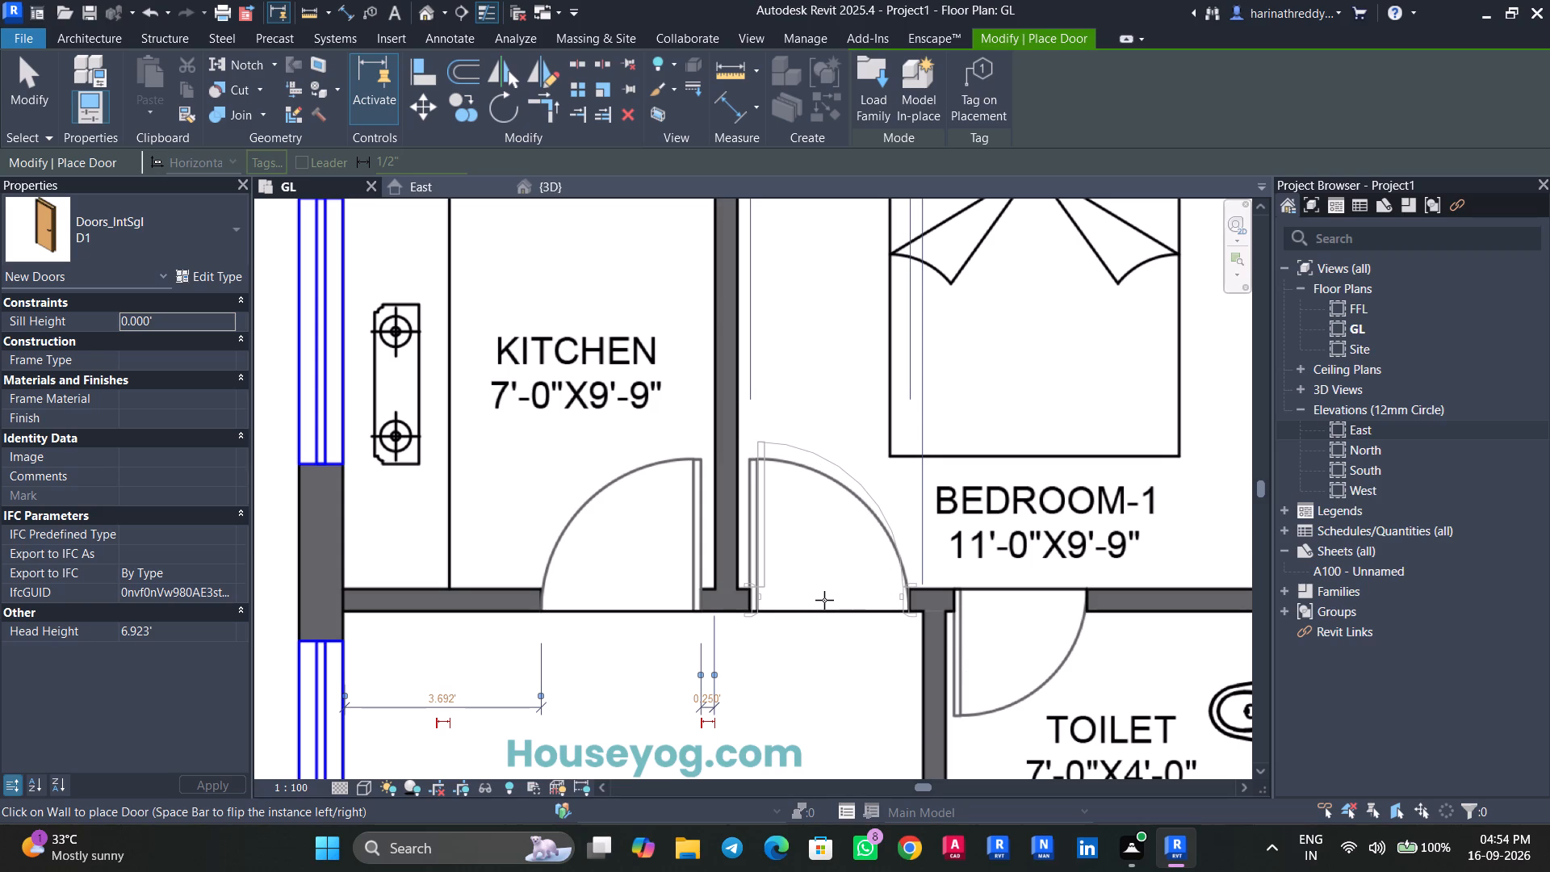
pyautogui.click(824, 600)
pyautogui.moveTo(806, 678); pyautogui.dragTo(642, 175, button='middle')
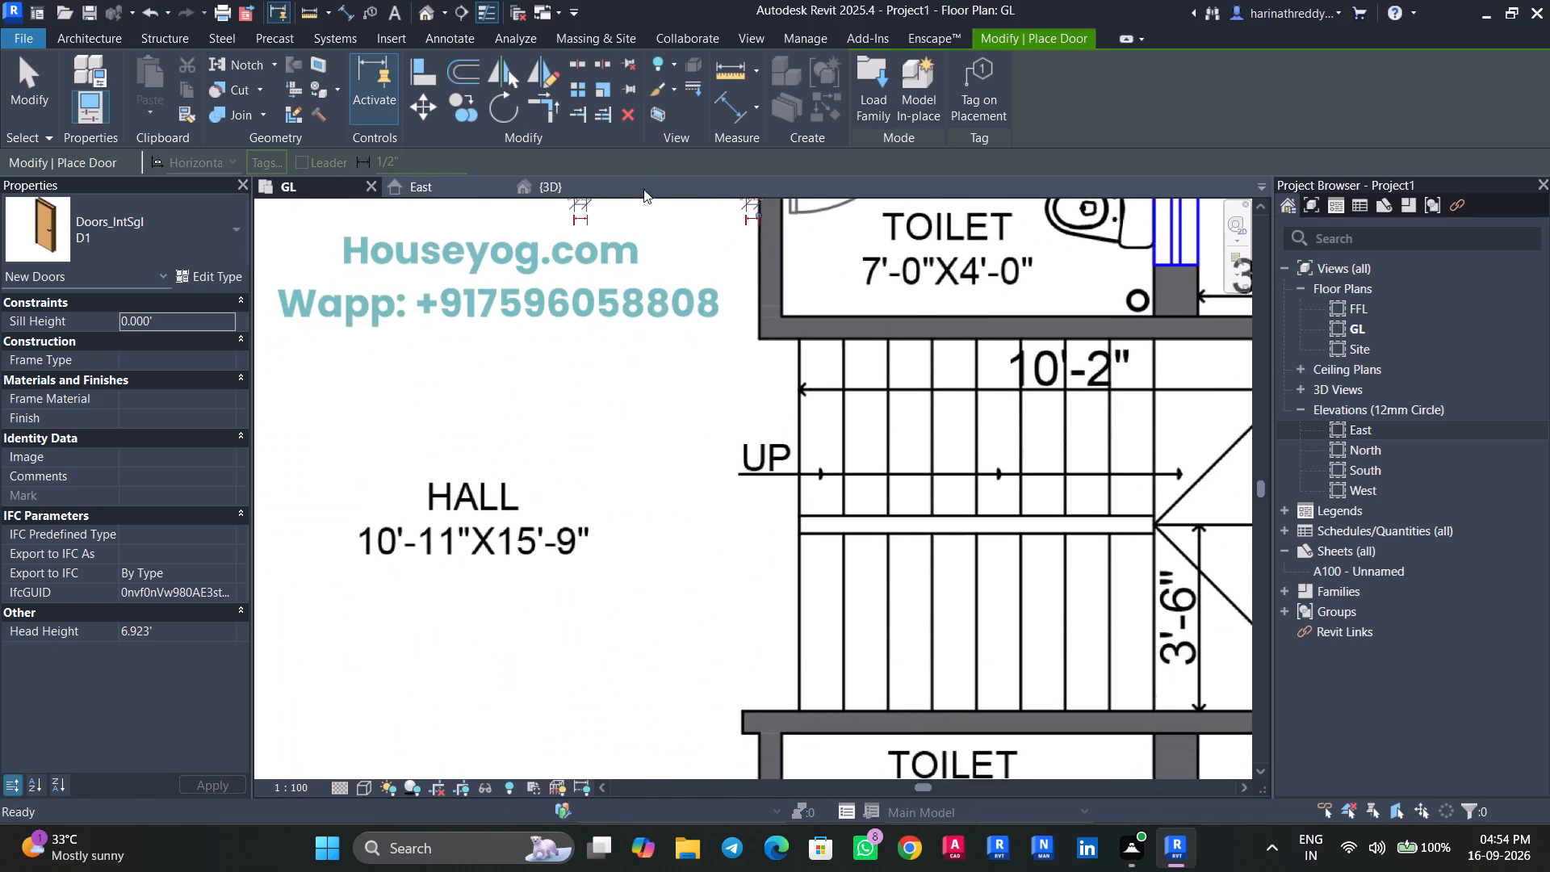
pyautogui.scroll(-9, 702, 436)
pyautogui.scroll(9, 672, 603)
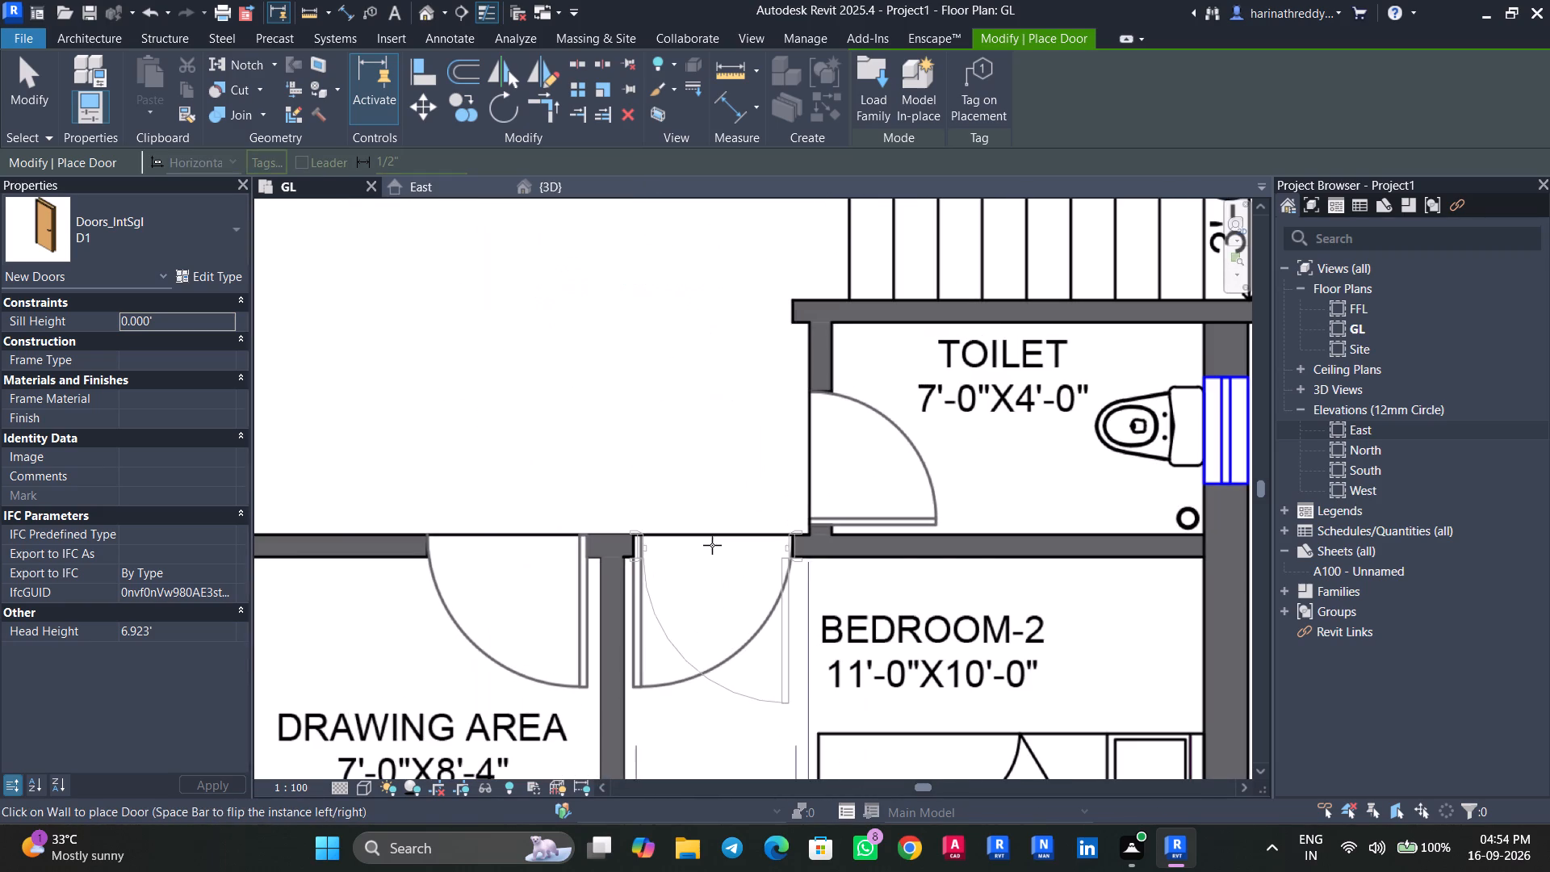
pyautogui.press('space')
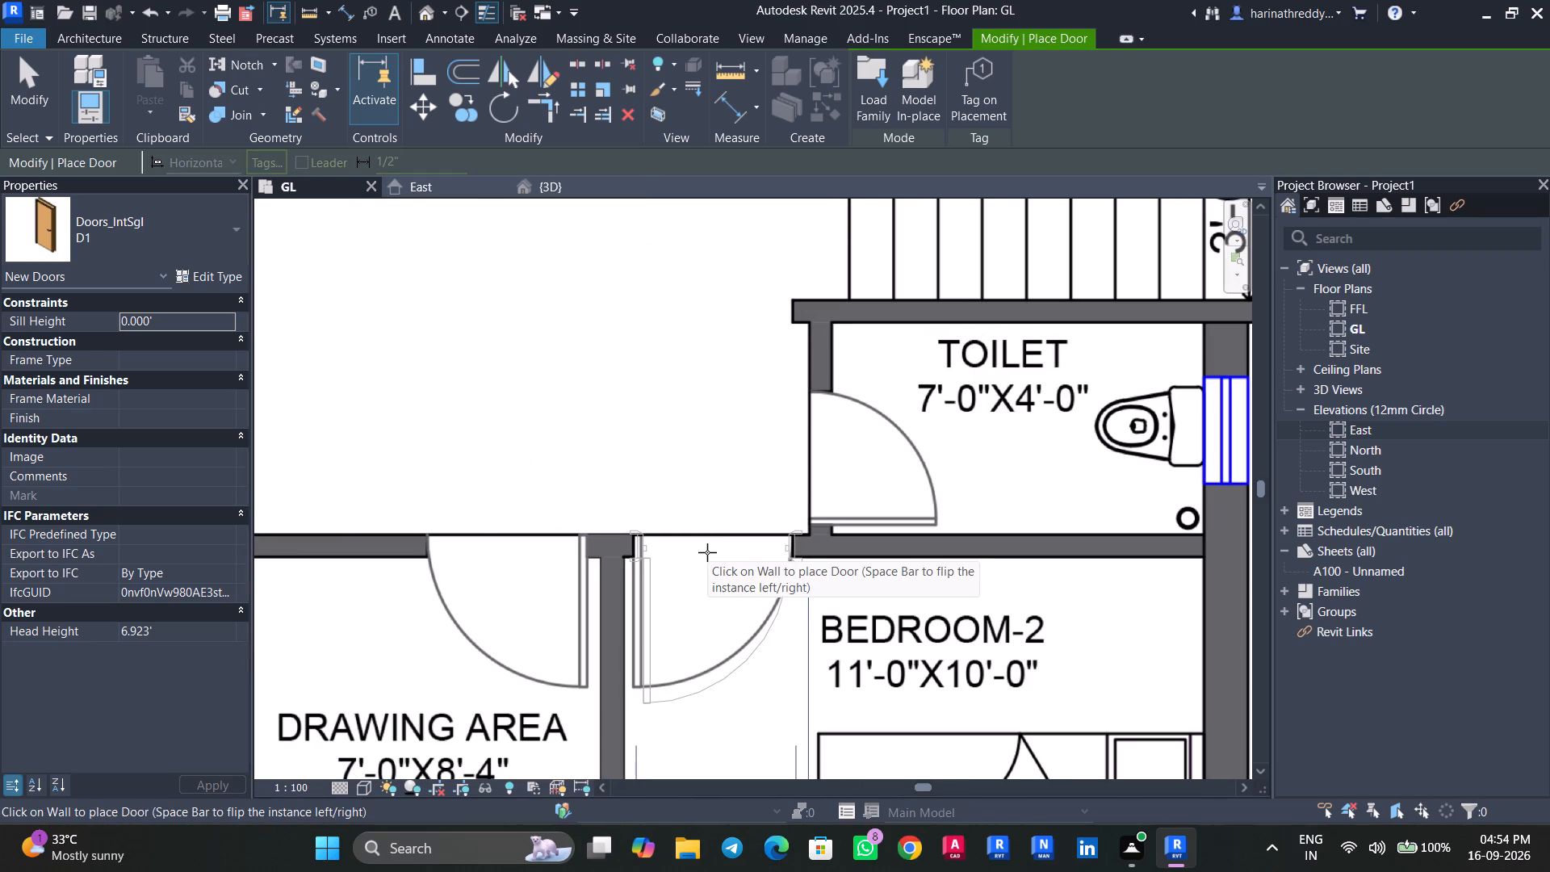
pyautogui.click(707, 552)
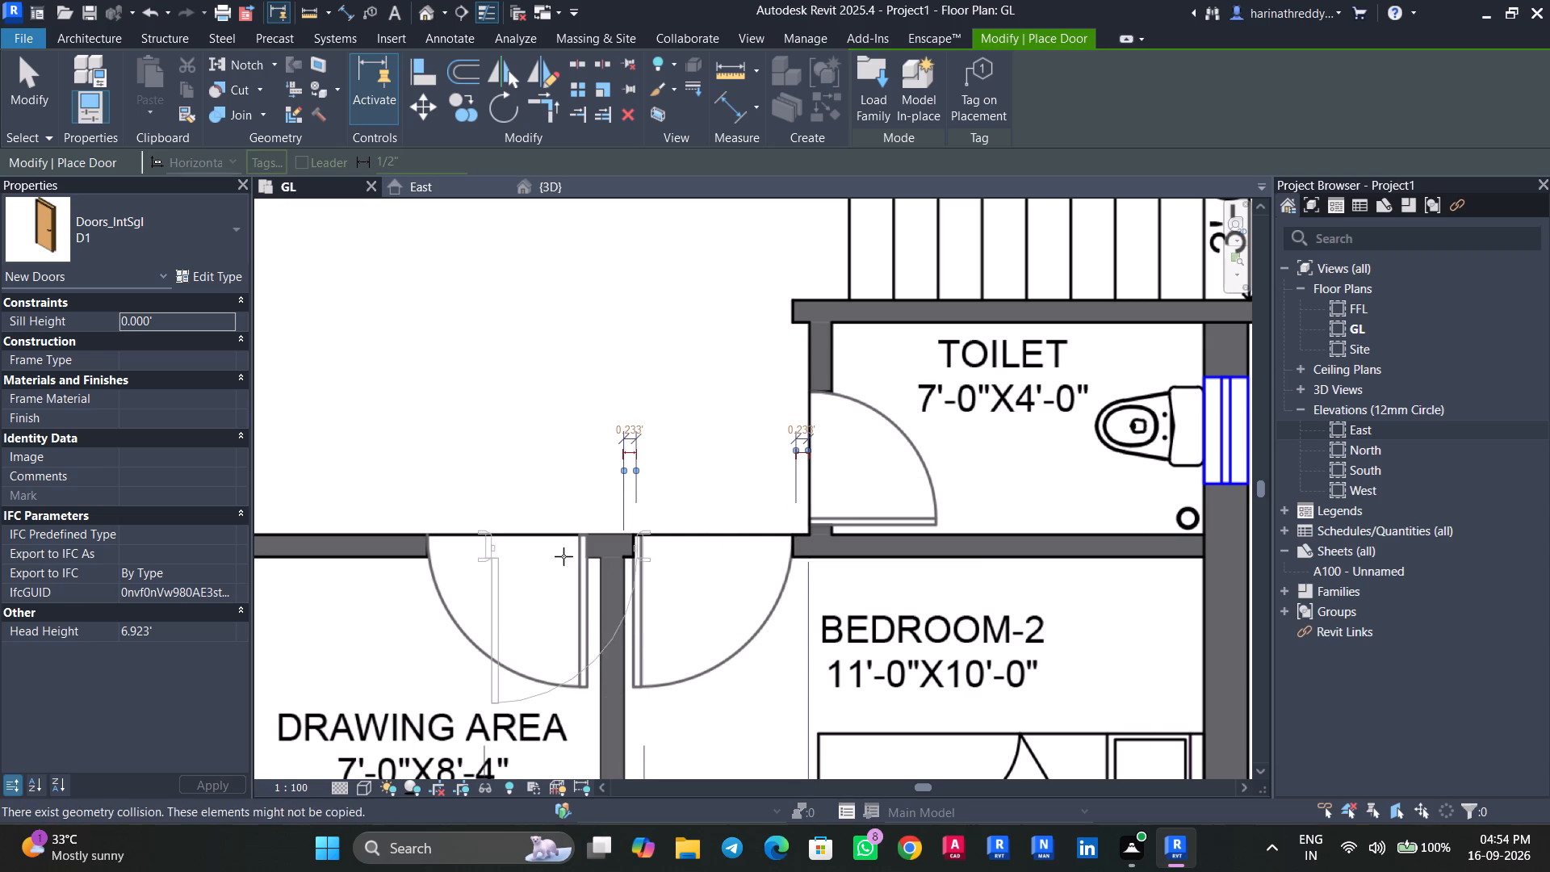
pyautogui.press('space')
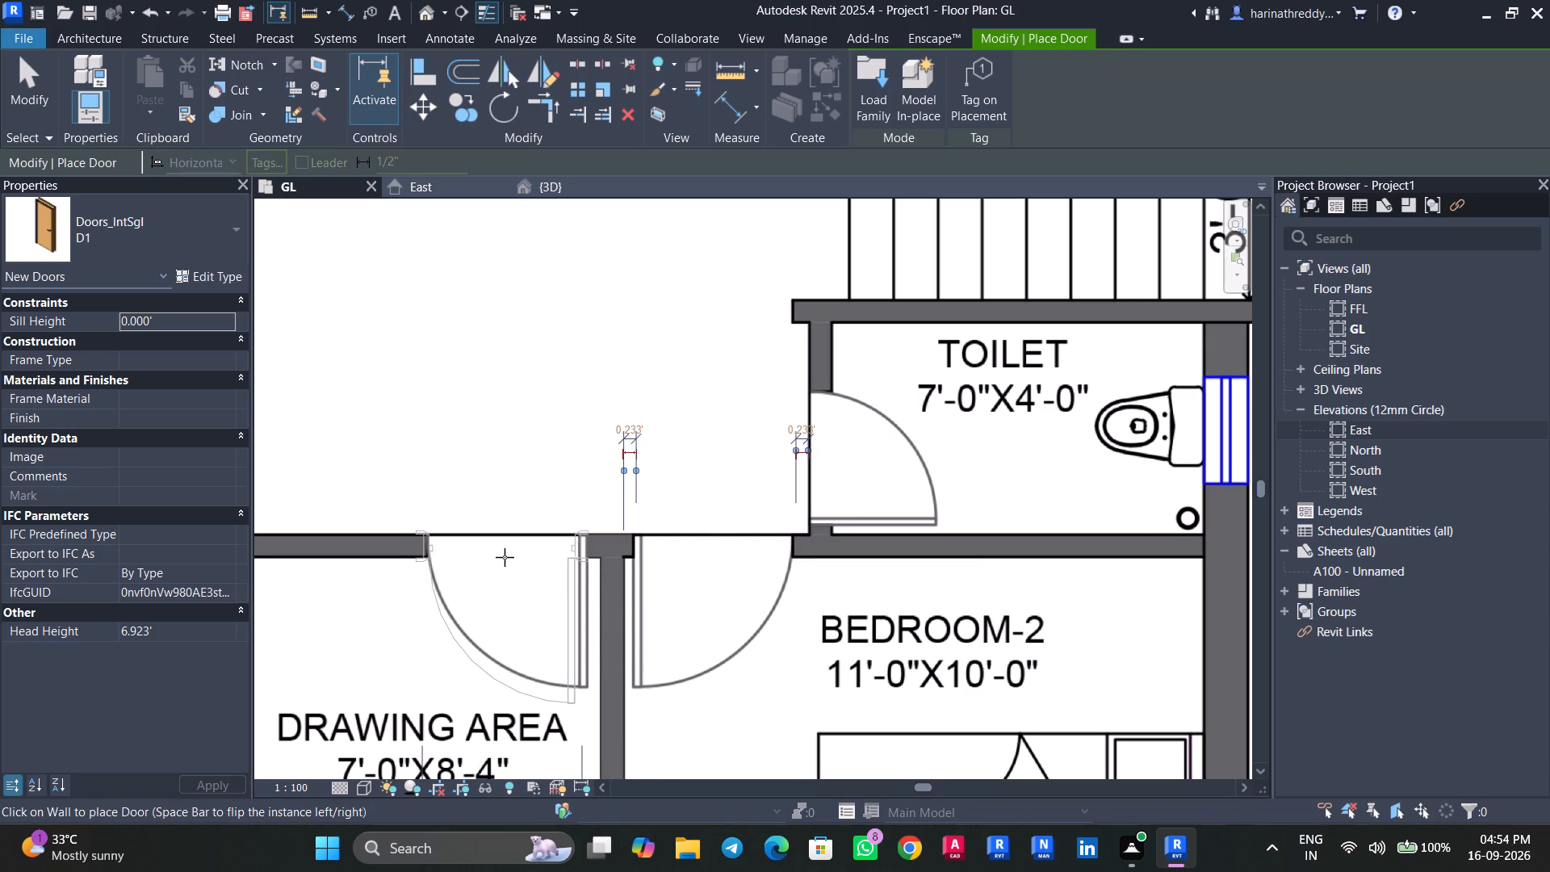
pyautogui.click(508, 557)
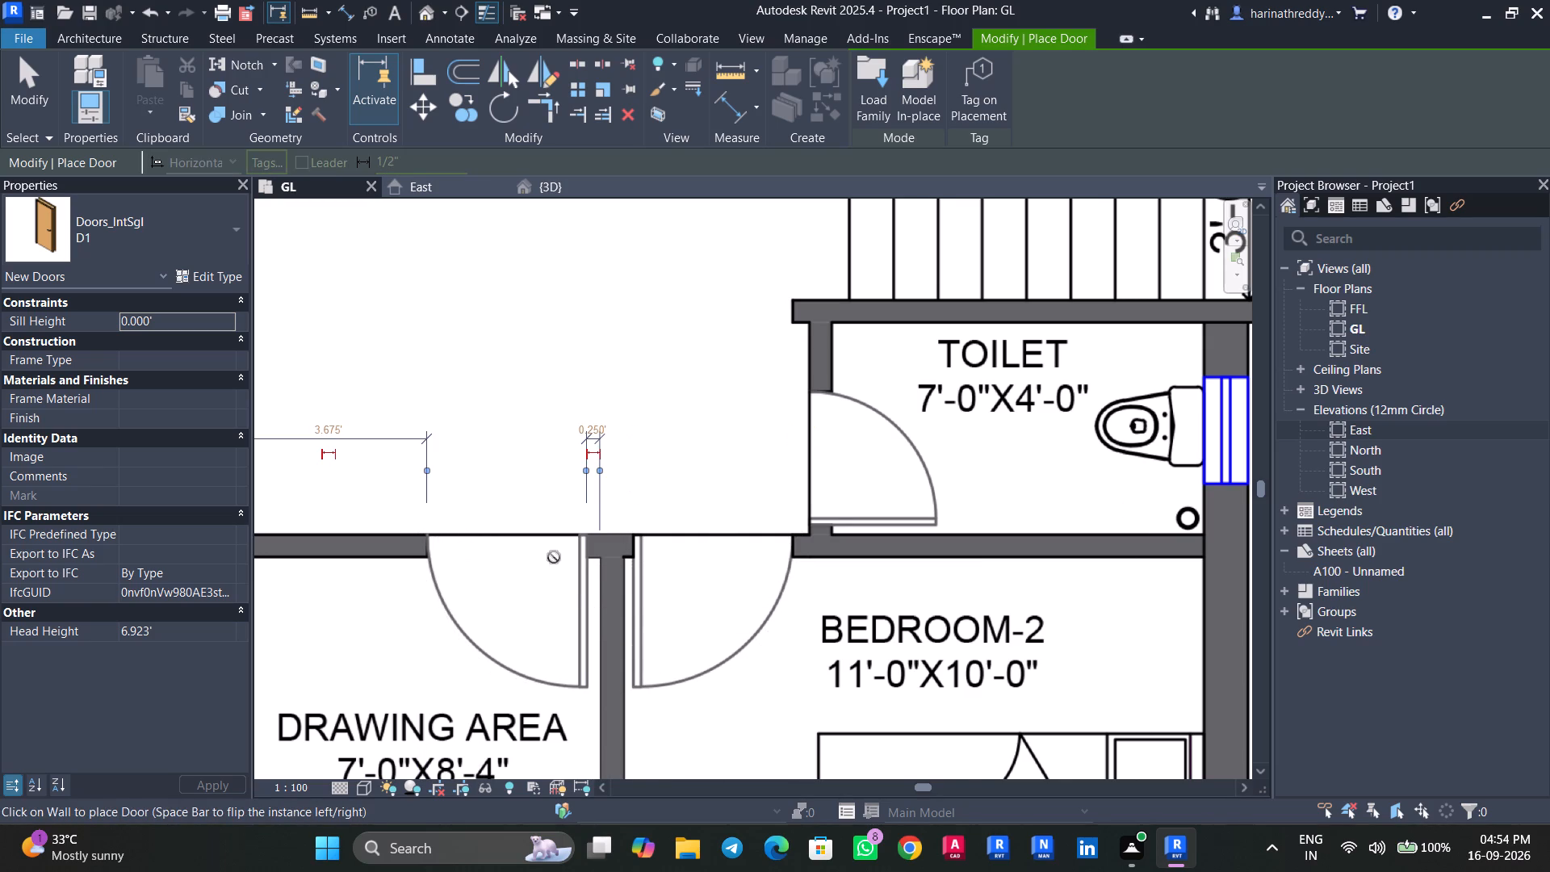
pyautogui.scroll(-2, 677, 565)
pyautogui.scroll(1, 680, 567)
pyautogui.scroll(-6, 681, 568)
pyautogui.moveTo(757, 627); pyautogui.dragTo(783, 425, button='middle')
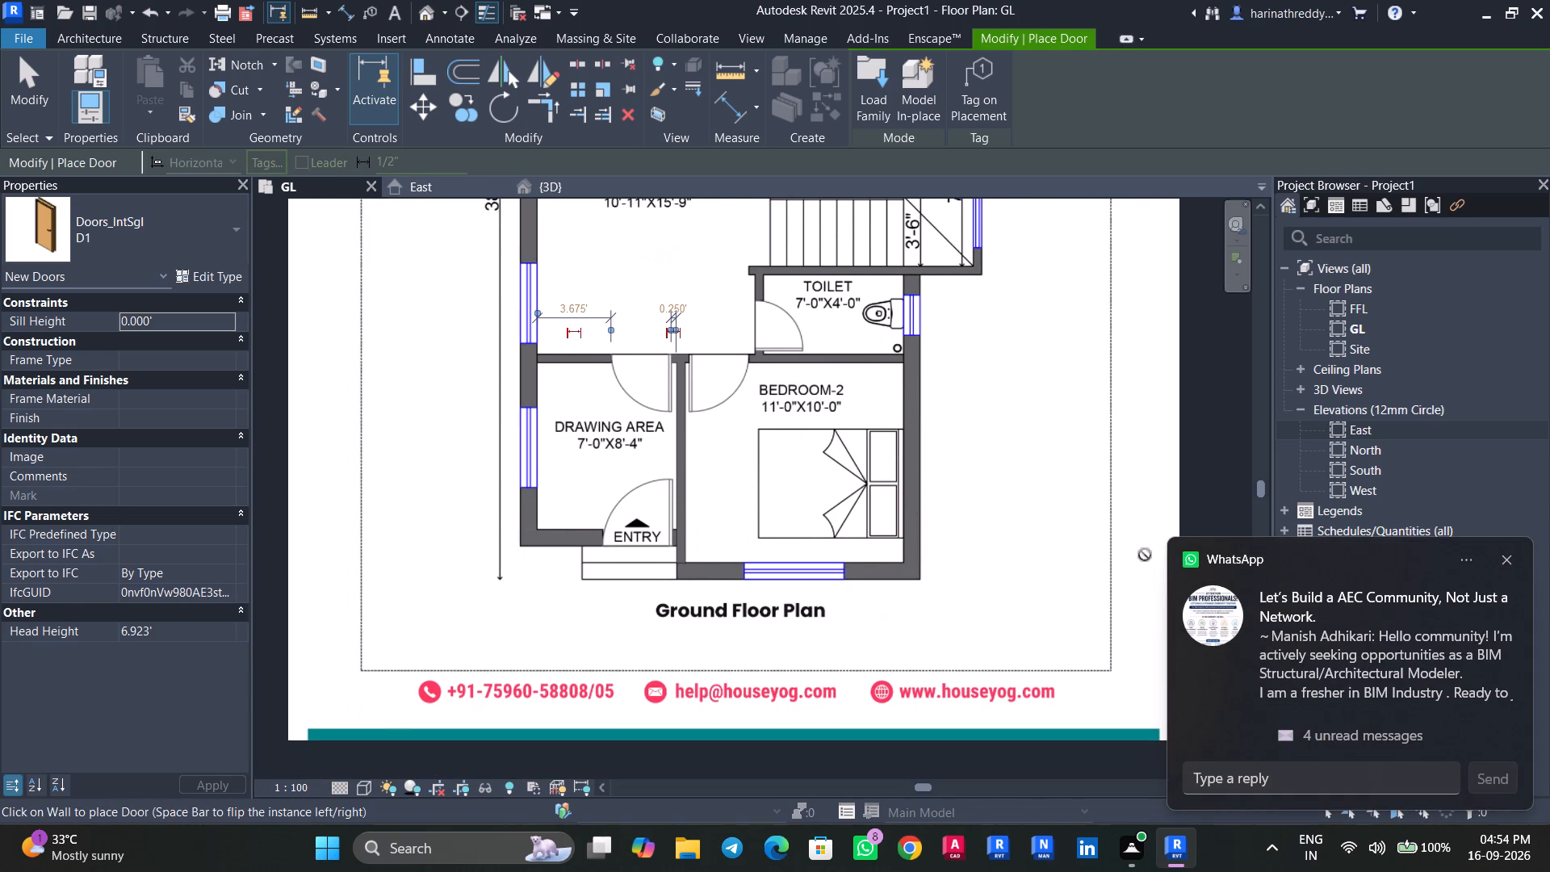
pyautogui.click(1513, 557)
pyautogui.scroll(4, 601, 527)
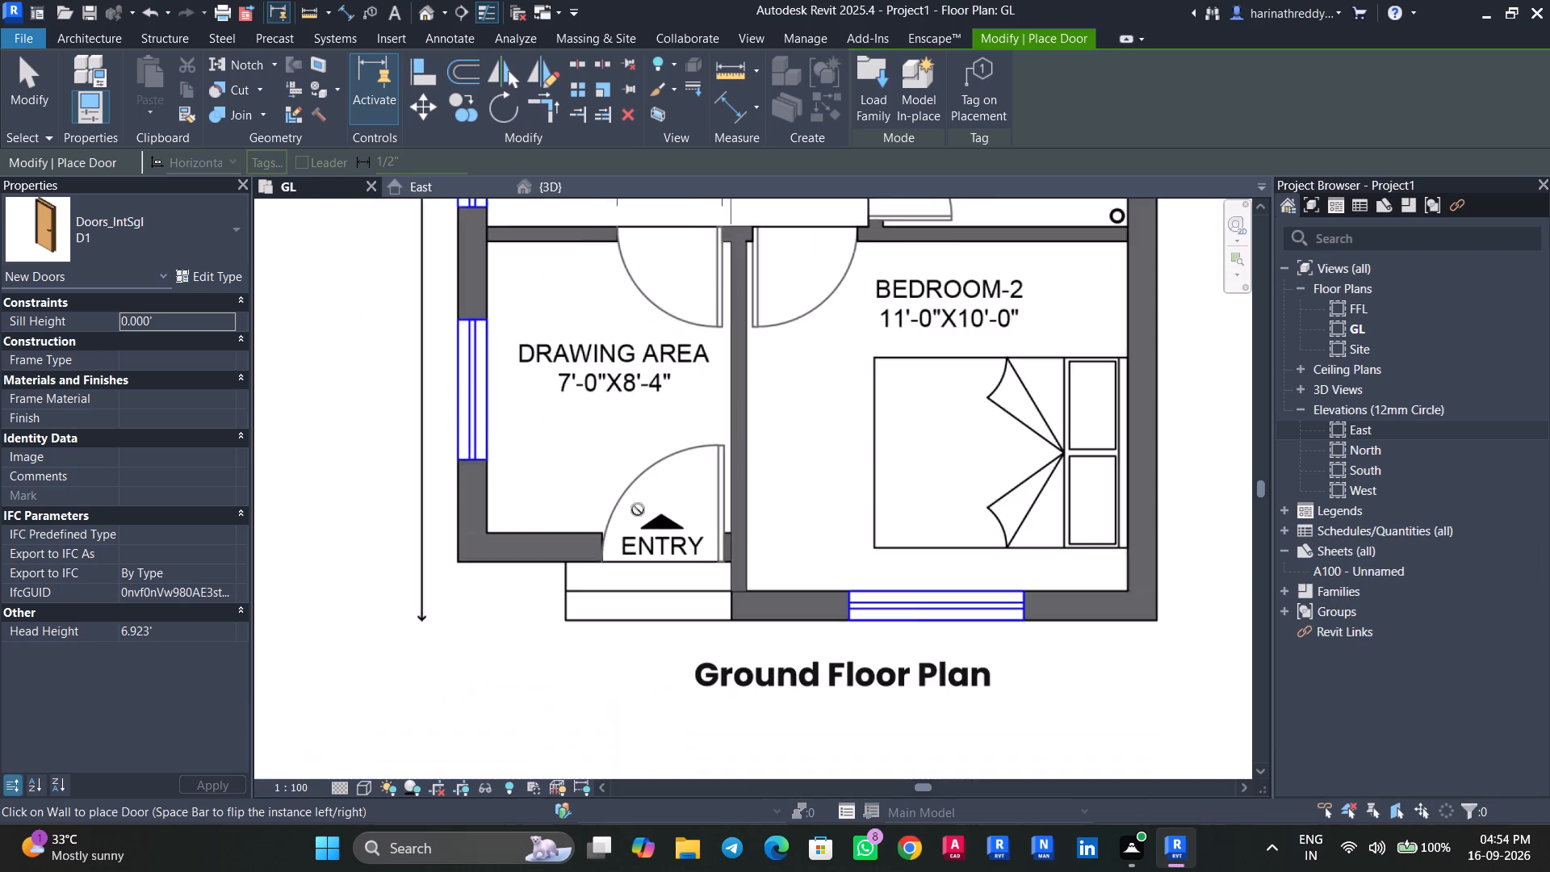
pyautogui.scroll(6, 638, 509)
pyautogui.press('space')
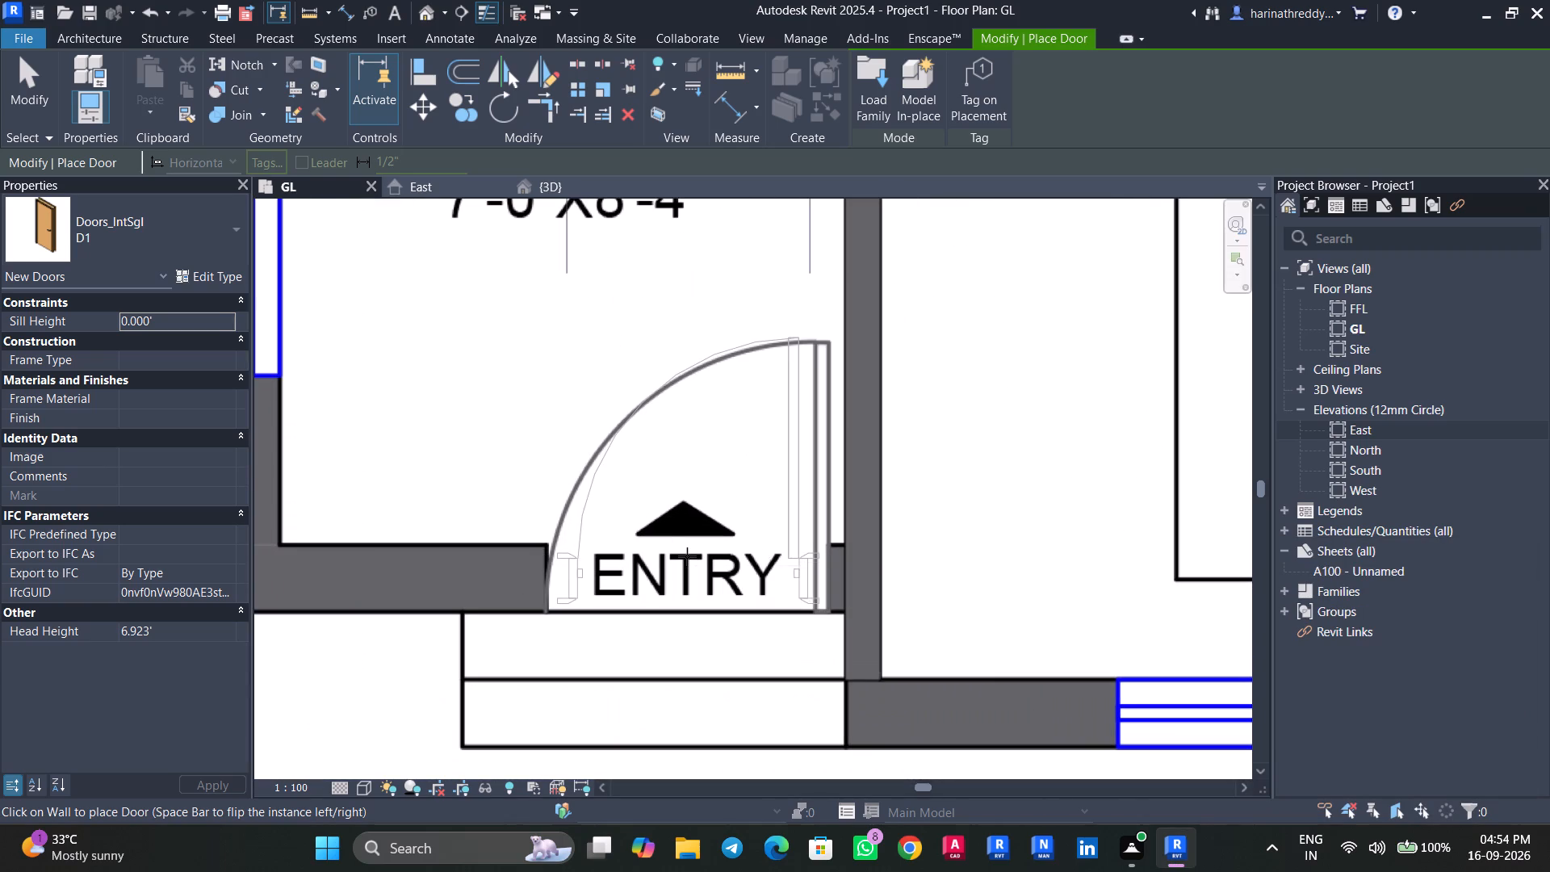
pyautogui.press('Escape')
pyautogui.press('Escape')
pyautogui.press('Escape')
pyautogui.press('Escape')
# Measure the width of the entry door opening in the drawing area's exterior wall.
pyautogui.click(601, 355)
pyautogui.click(605, 89)
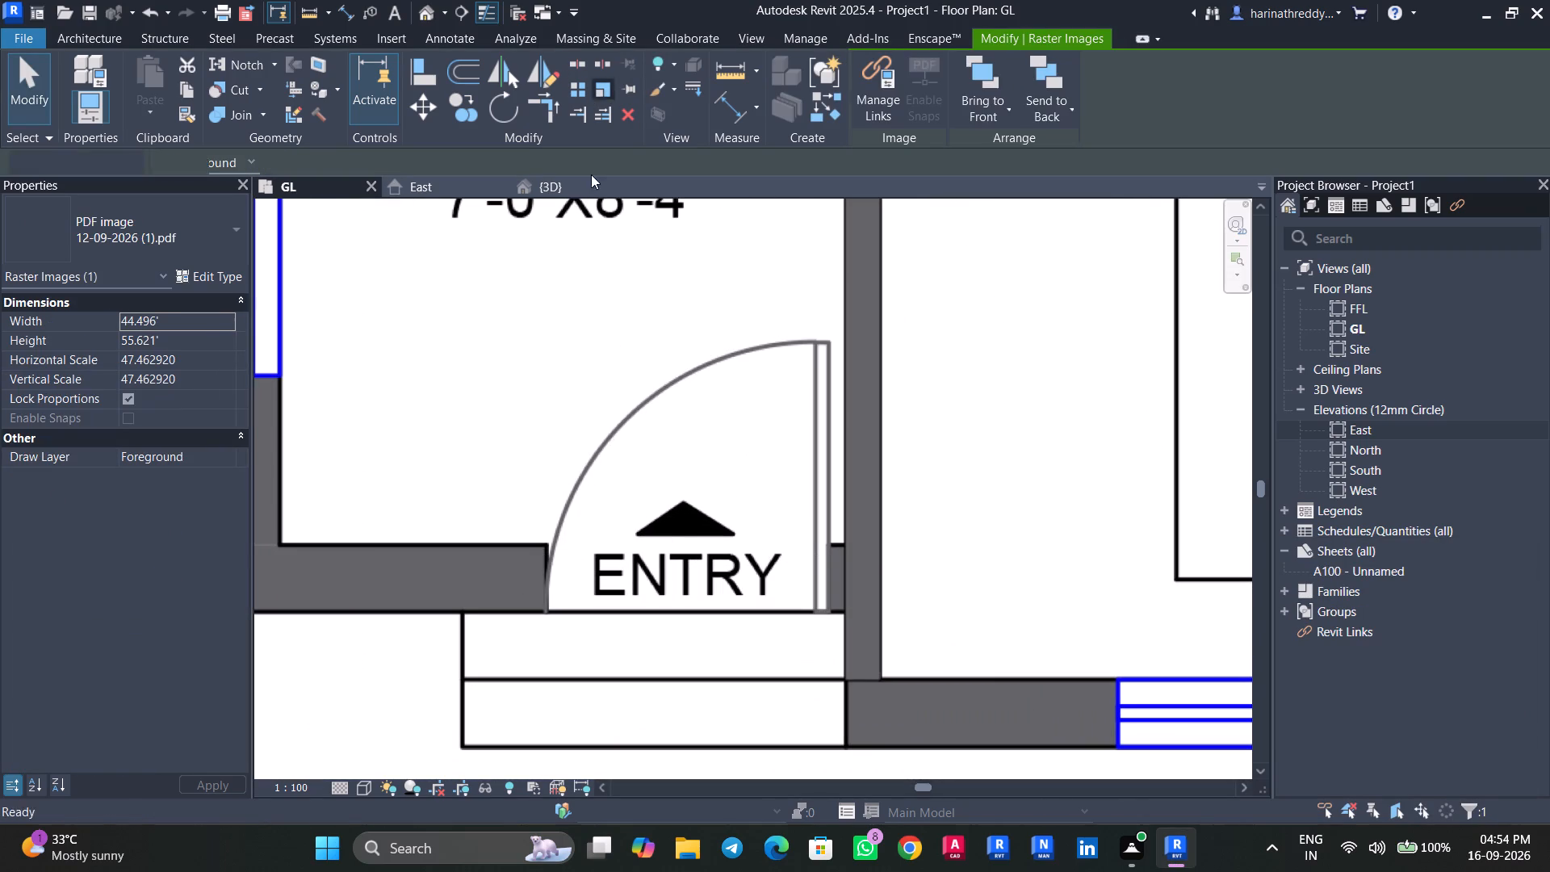
pyautogui.click(544, 610)
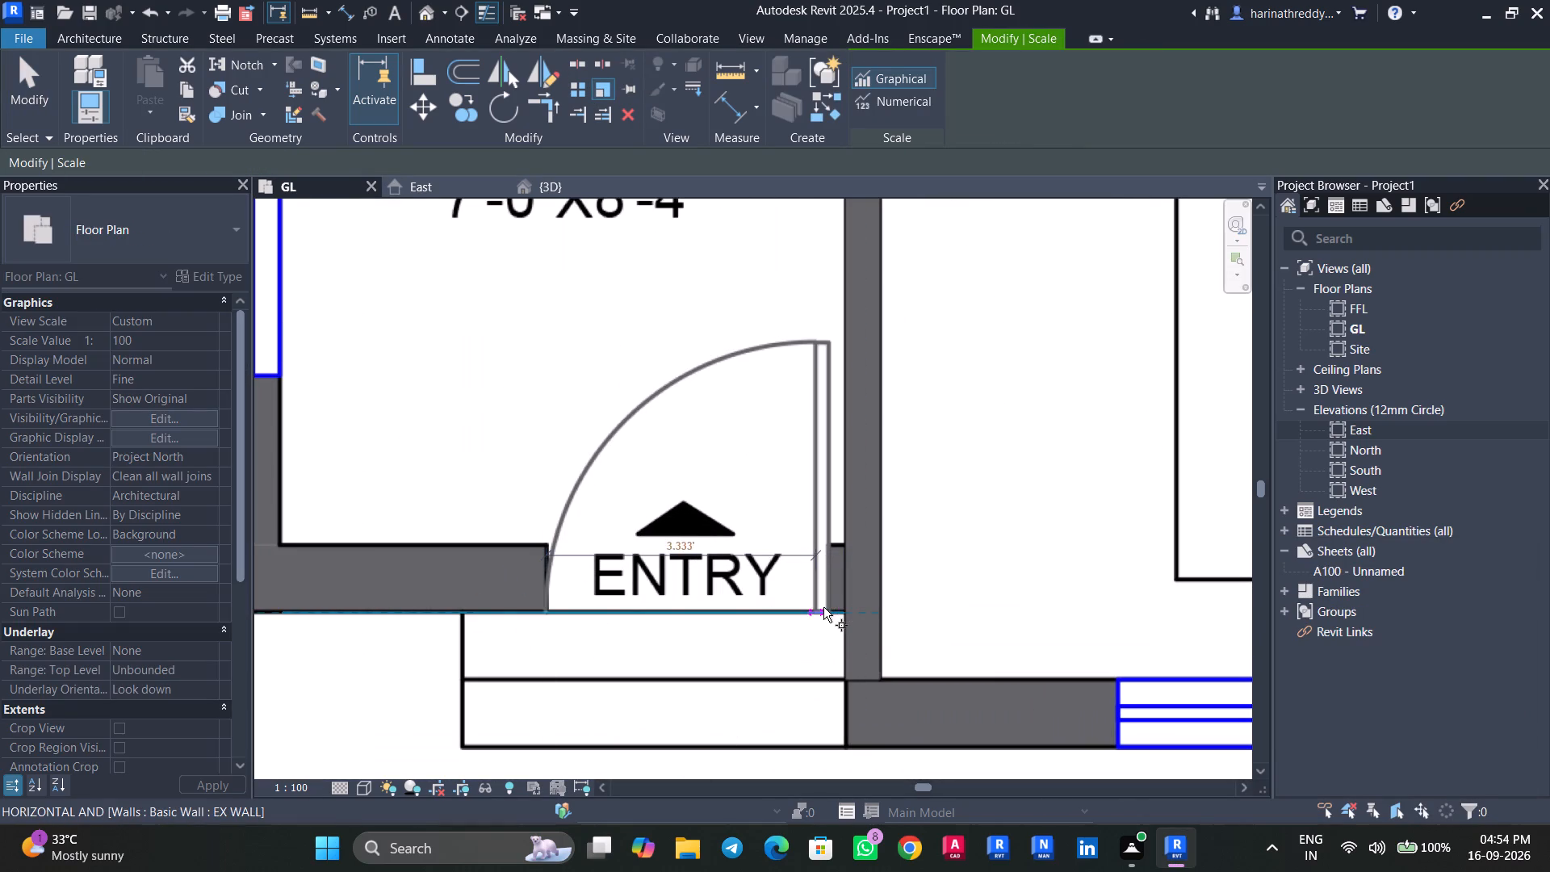
pyautogui.scroll(-9, 828, 607)
pyautogui.press('Escape')
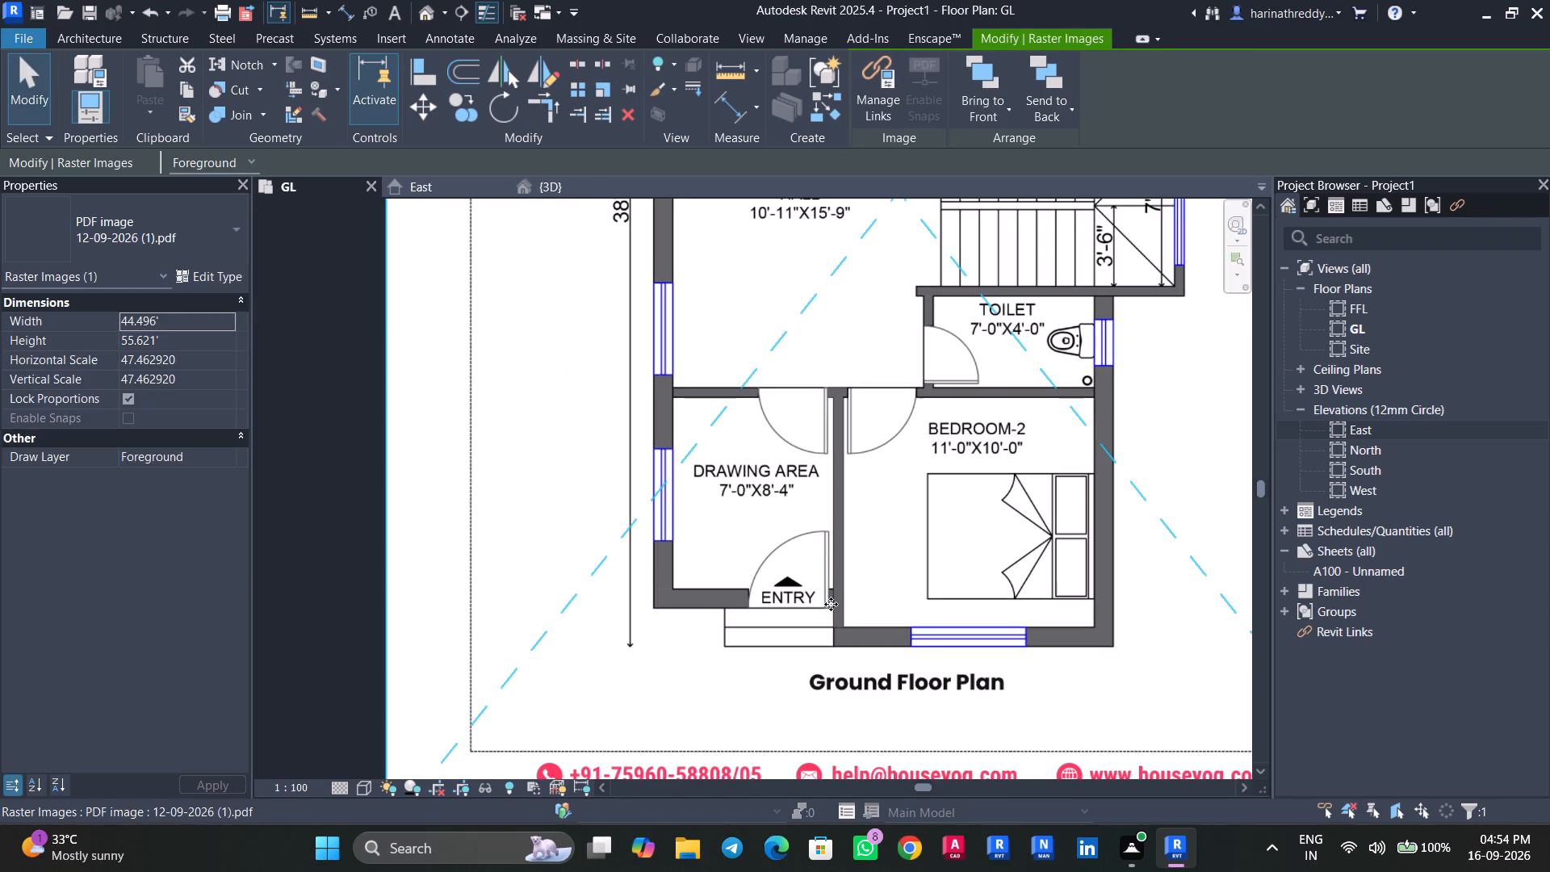
# Duplicate door type D1 as D2 and set its rough width to 3.5'.
pyautogui.write('DR')
pyautogui.click(224, 276)
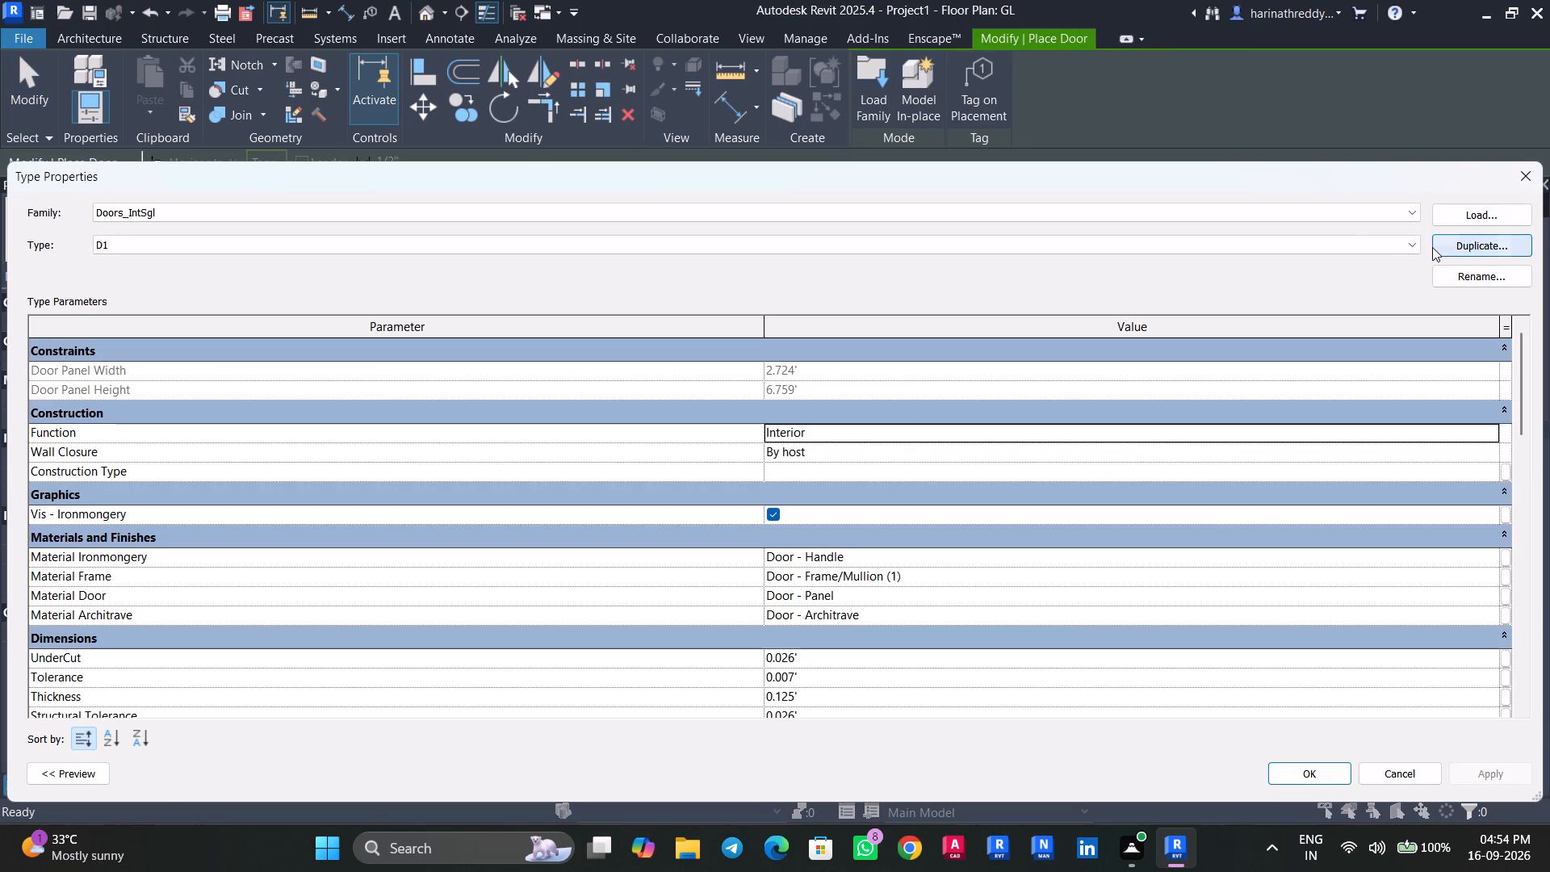
pyautogui.click(1432, 247)
pyautogui.press('d')
pyautogui.press('2')
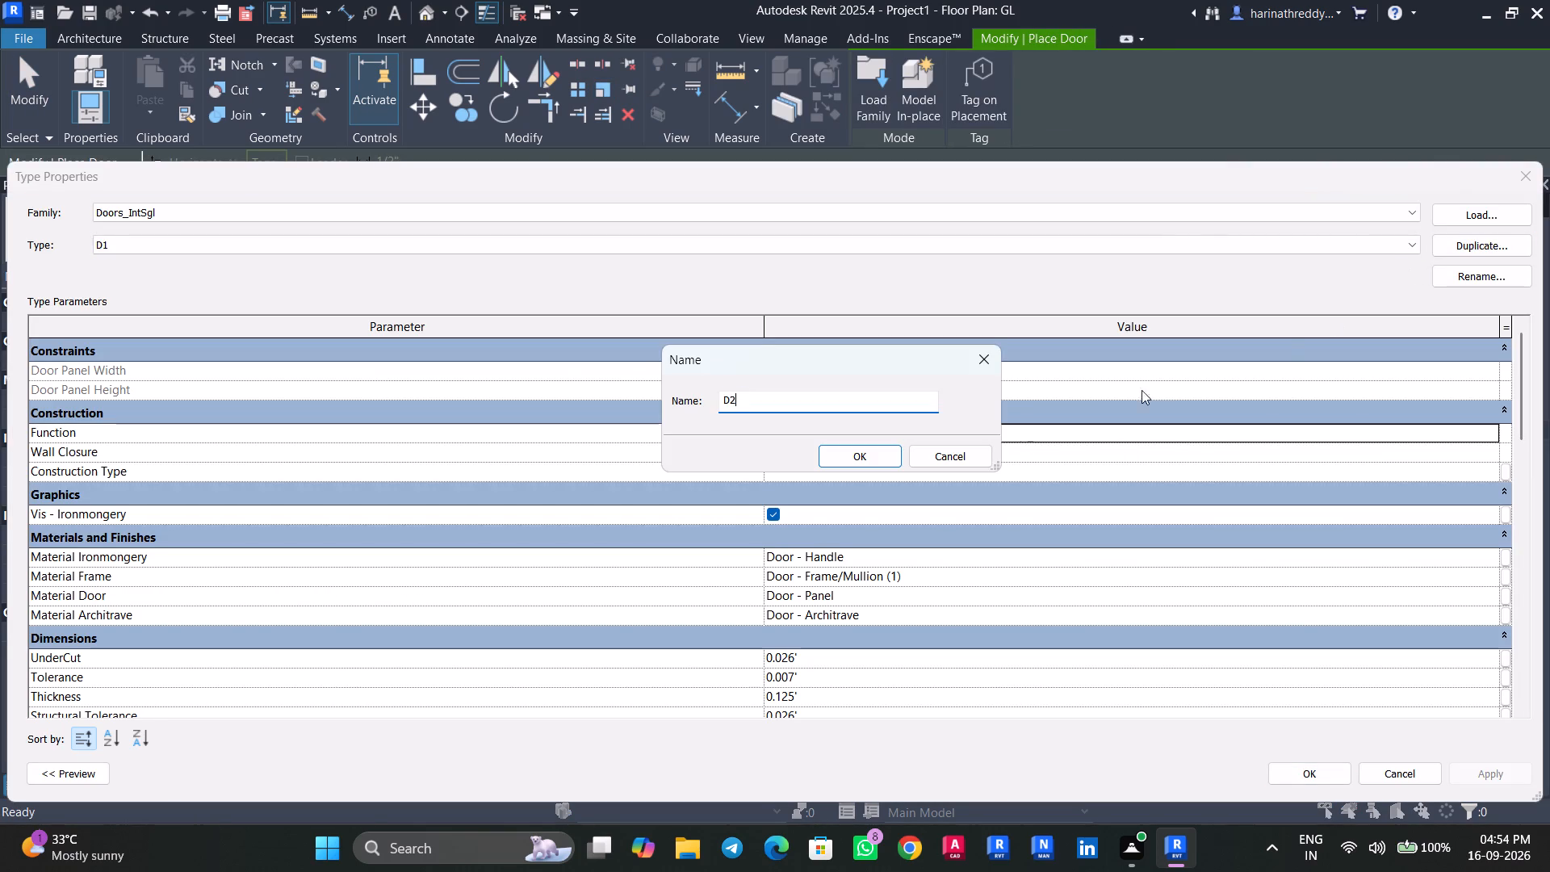
pyautogui.click(878, 446)
pyautogui.scroll(-2, 842, 671)
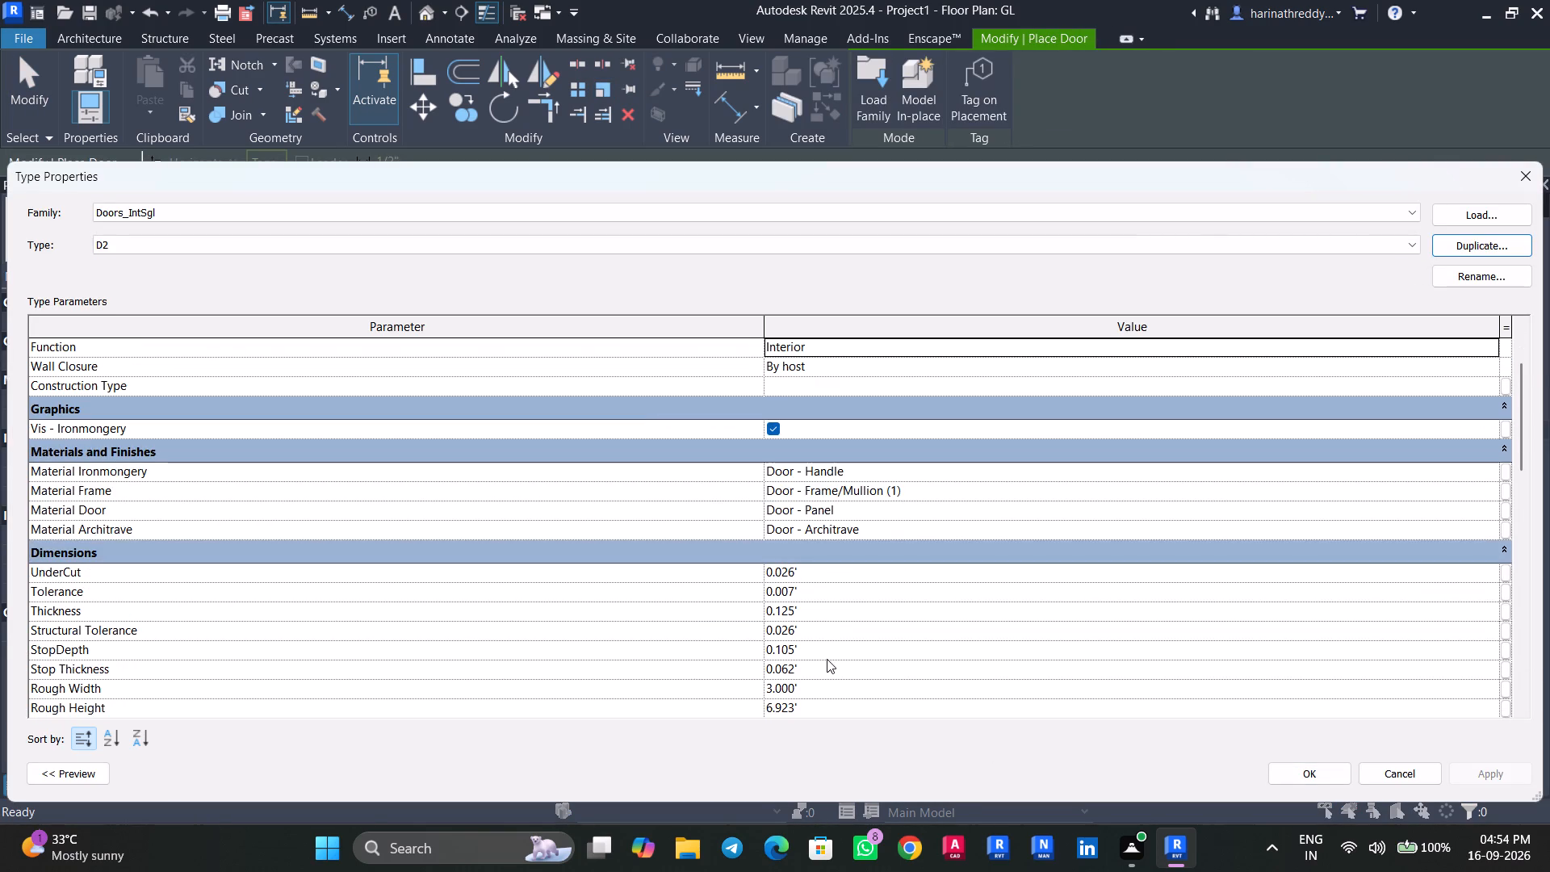
pyautogui.click(827, 686)
pyautogui.write("3.5'")
pyautogui.press('Return')
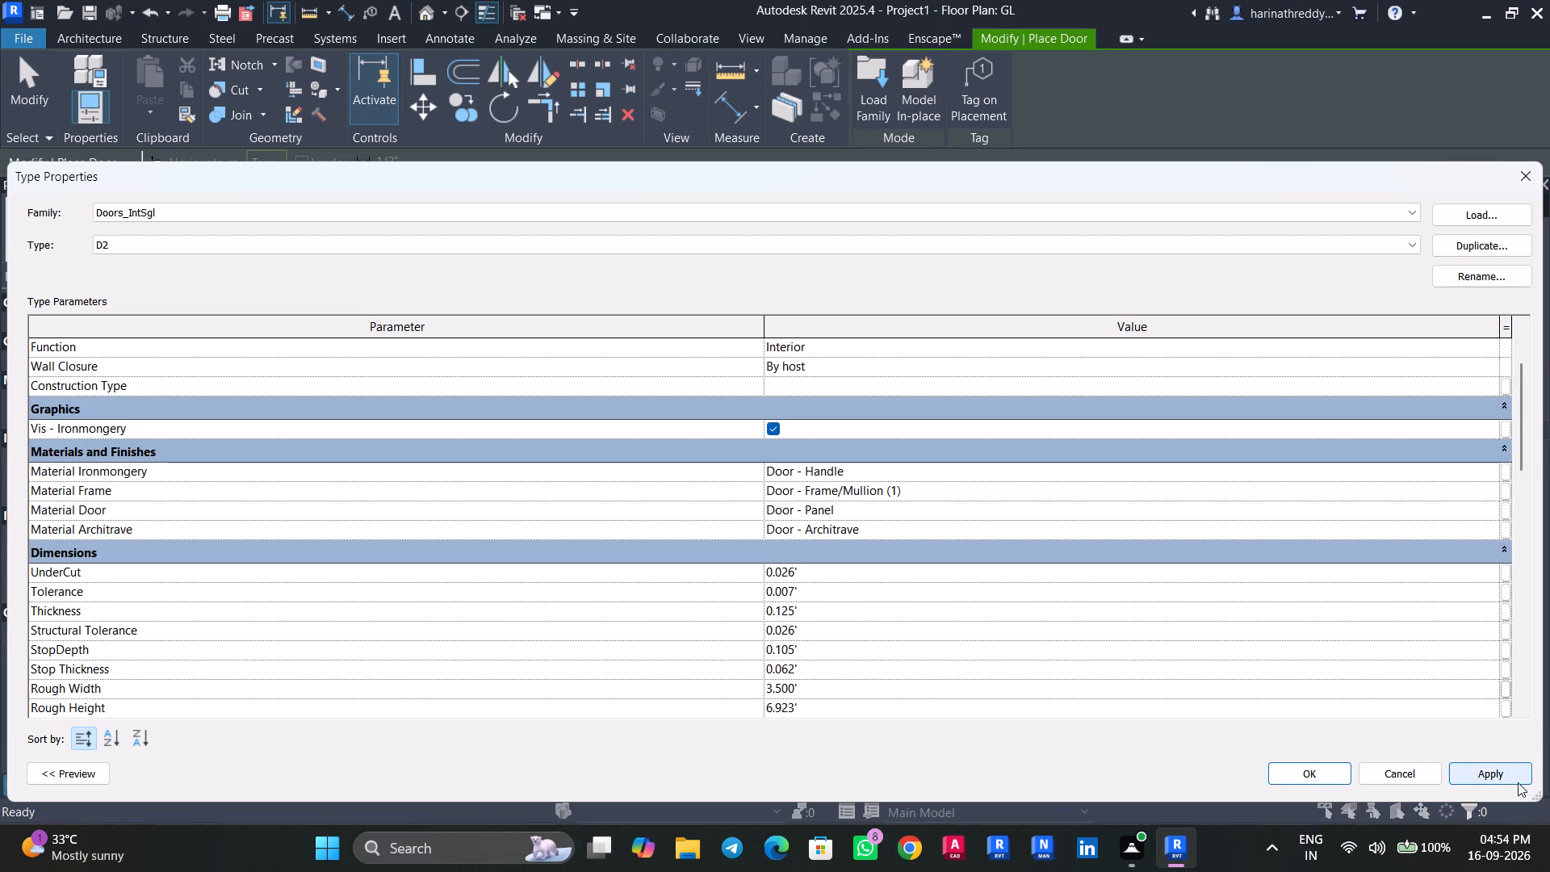
pyautogui.click(1514, 778)
pyautogui.click(1328, 780)
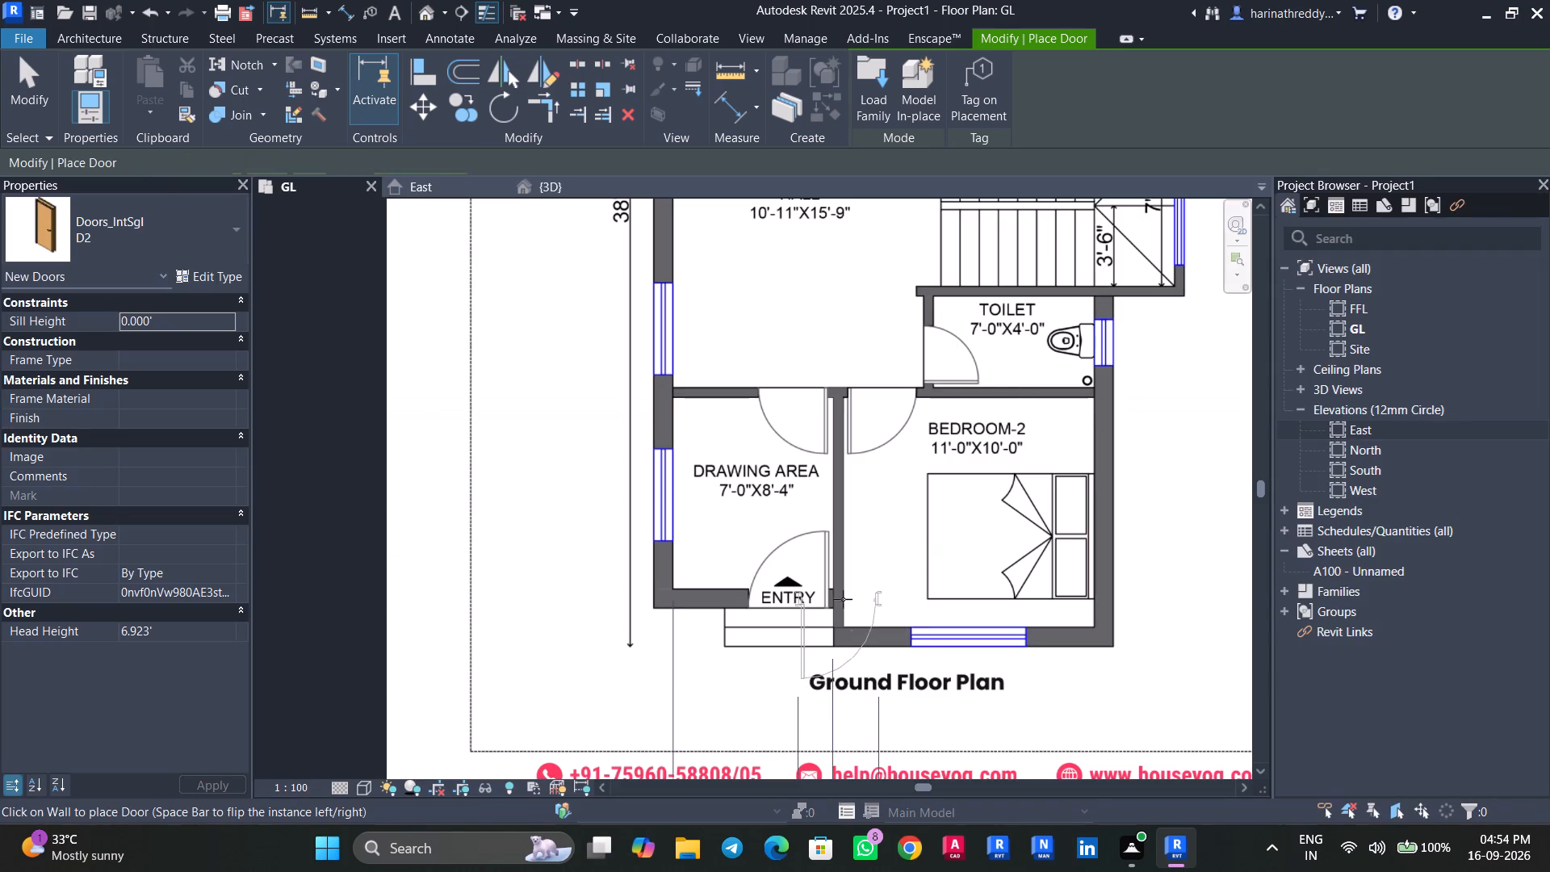
# Place a D2 door over the PDF entry door in the drawing area's exterior wall, swinging inward.
pyautogui.scroll(9, 735, 564)
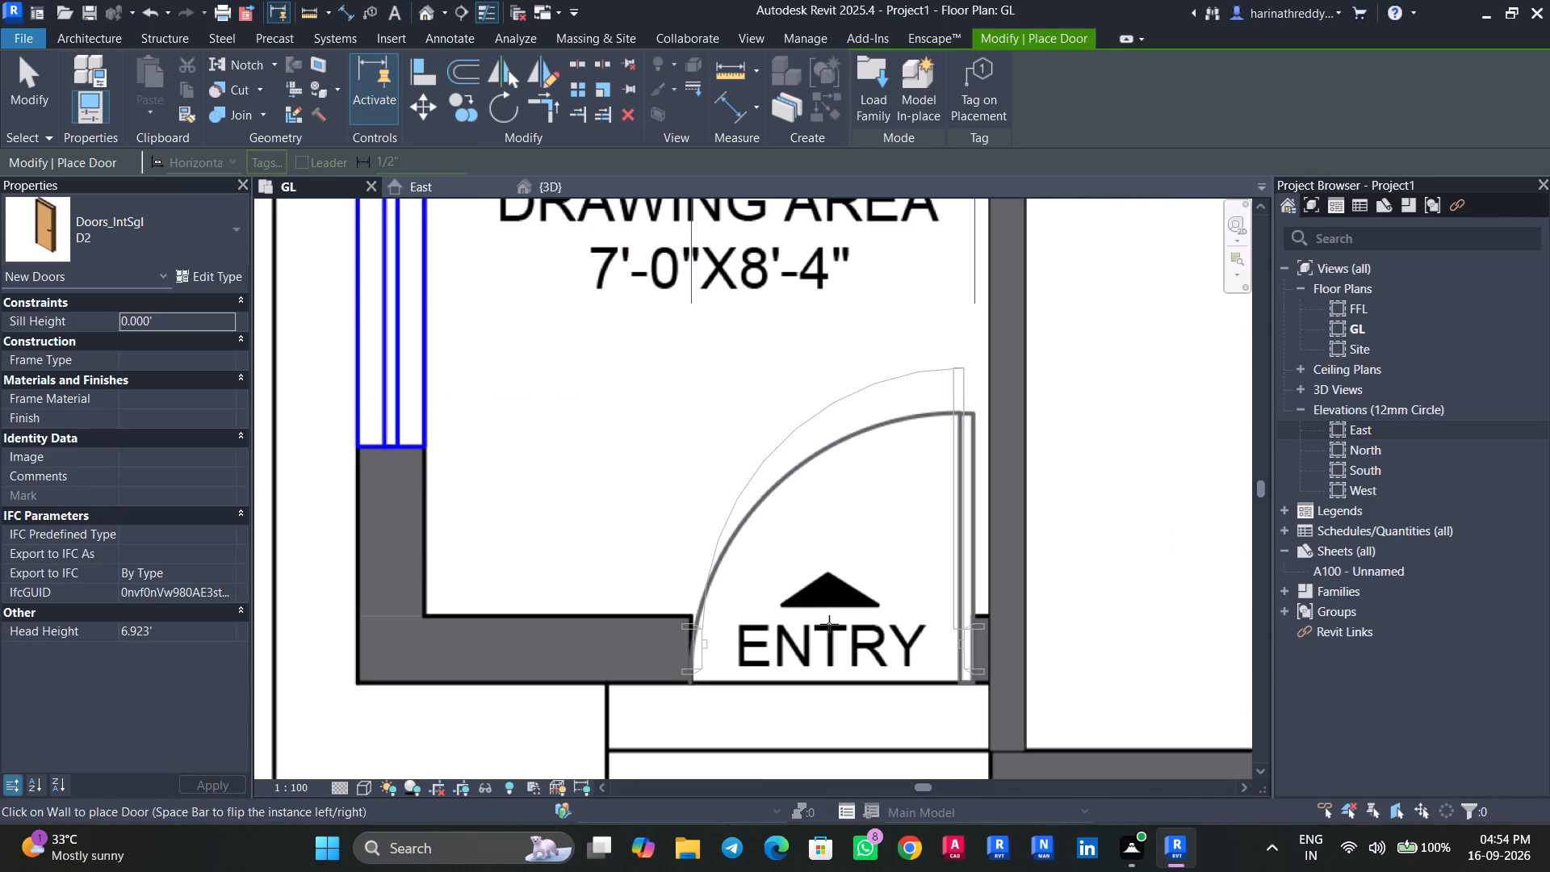
pyautogui.click(829, 624)
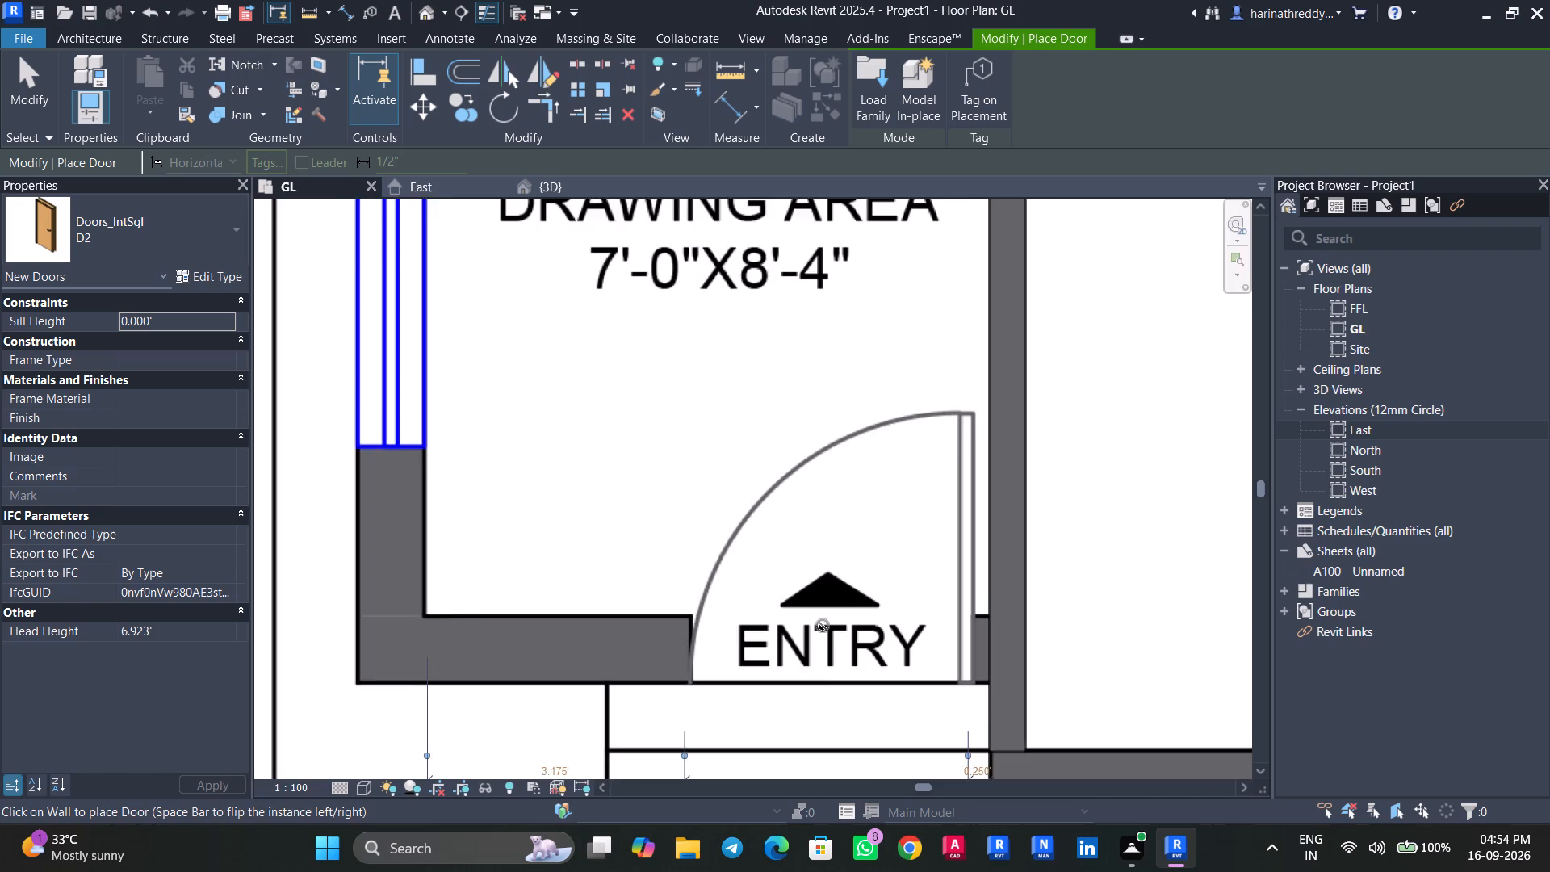
pyautogui.scroll(-4, 823, 626)
pyautogui.scroll(1, 823, 626)
pyautogui.scroll(-9, 823, 626)
pyautogui.moveTo(869, 390); pyautogui.dragTo(815, 480, button='middle')
pyautogui.press('Escape')
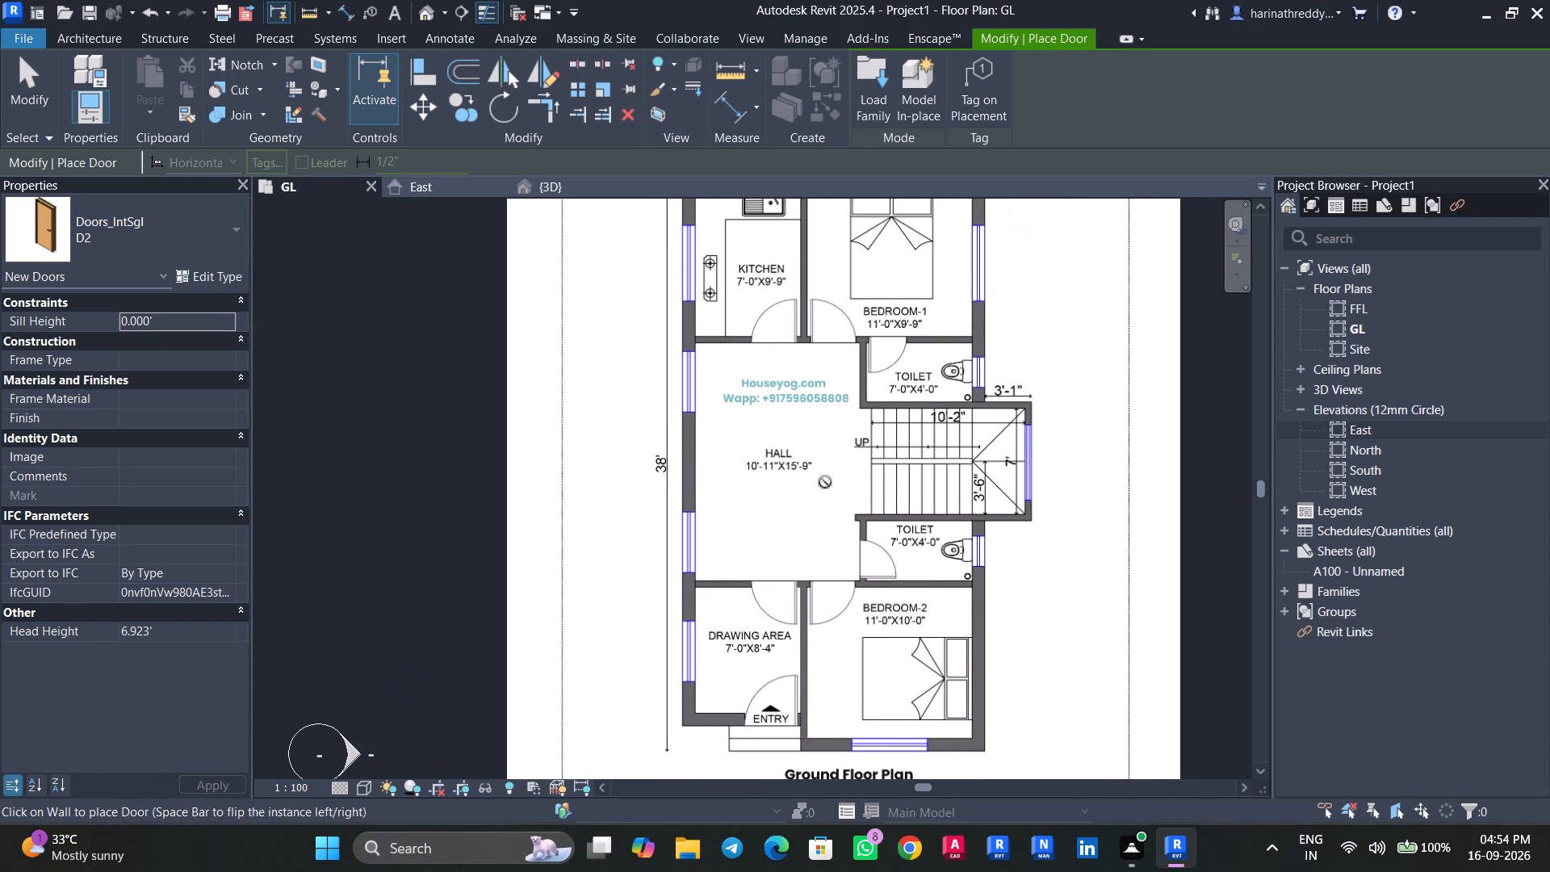
pyautogui.press('Escape')
# Measure the width of the door opening between the hall and the toilet beside Bedroom-2.
pyautogui.scroll(4, 927, 581)
pyautogui.click(891, 518)
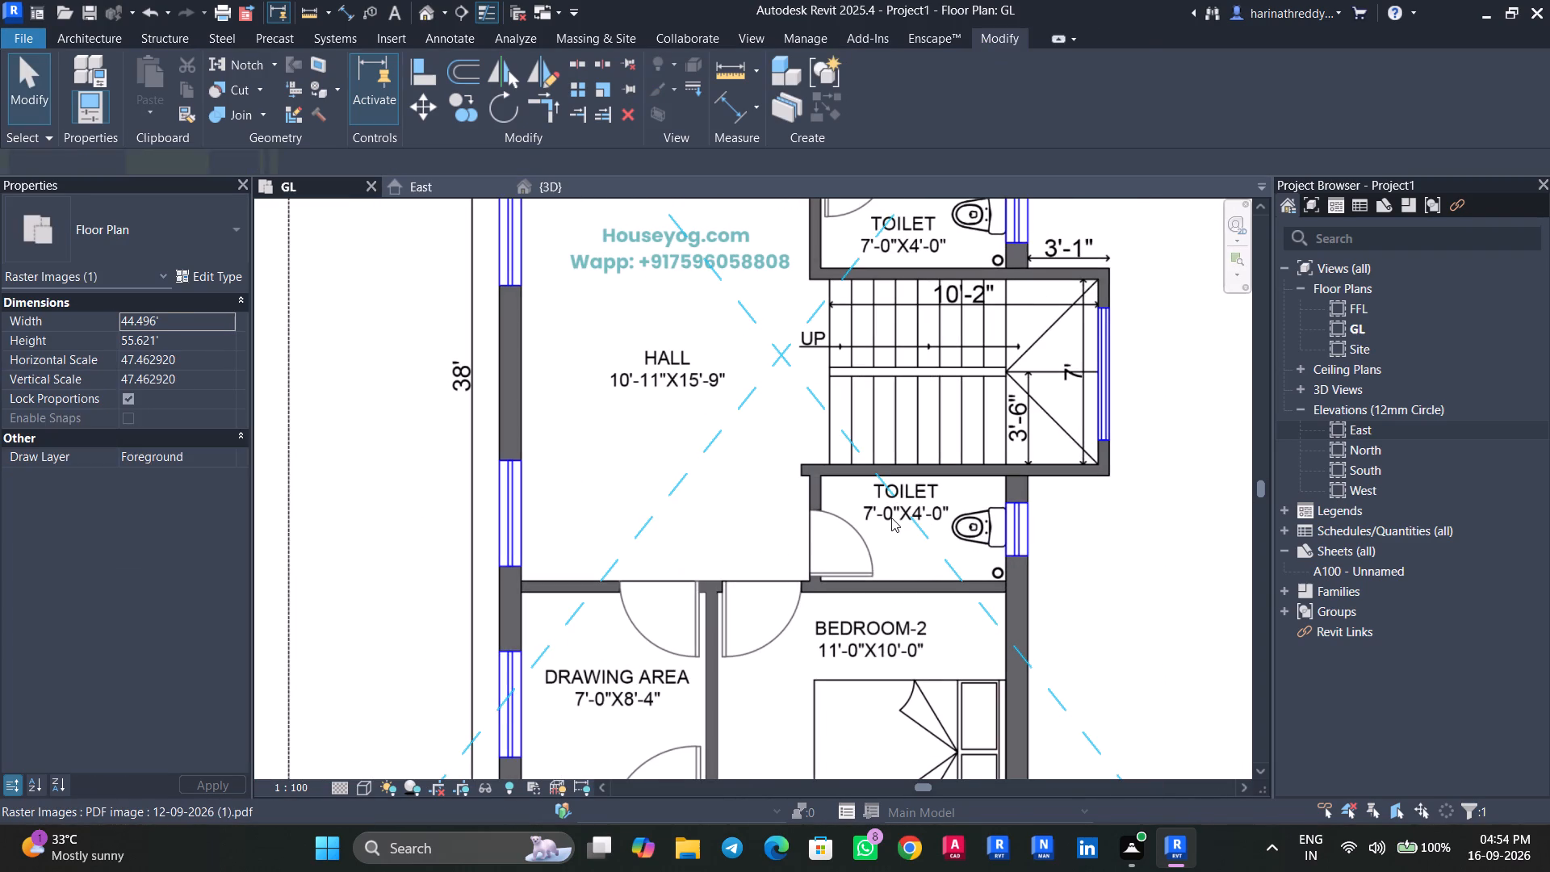
pyautogui.click(597, 92)
pyautogui.scroll(6, 790, 489)
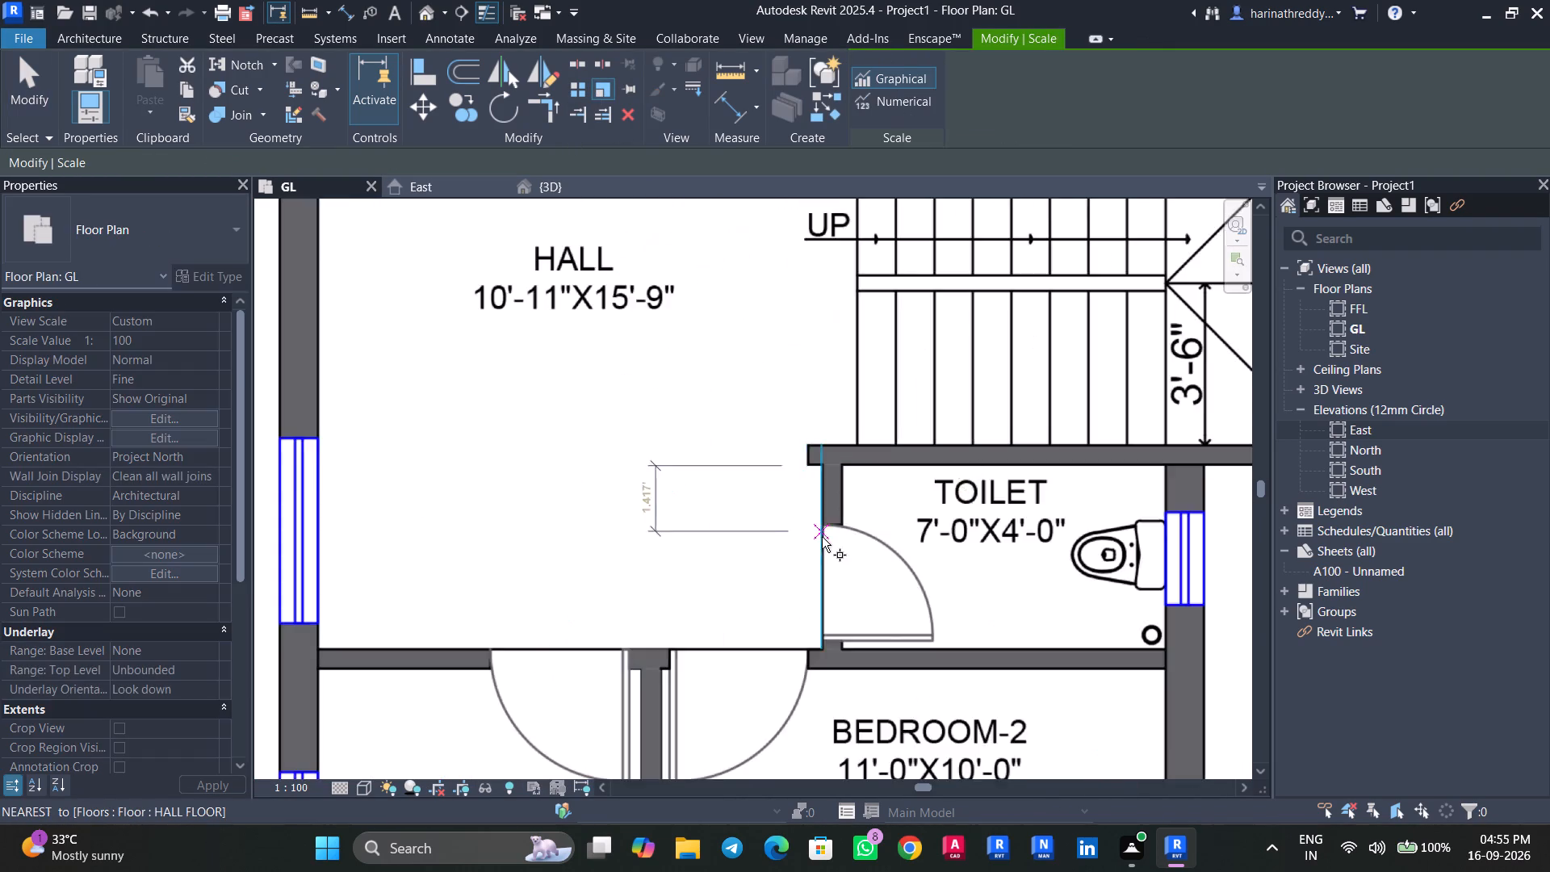
pyautogui.scroll(4, 822, 537)
pyautogui.click(824, 507)
pyautogui.moveTo(827, 645); pyautogui.dragTo(858, 467, button='middle')
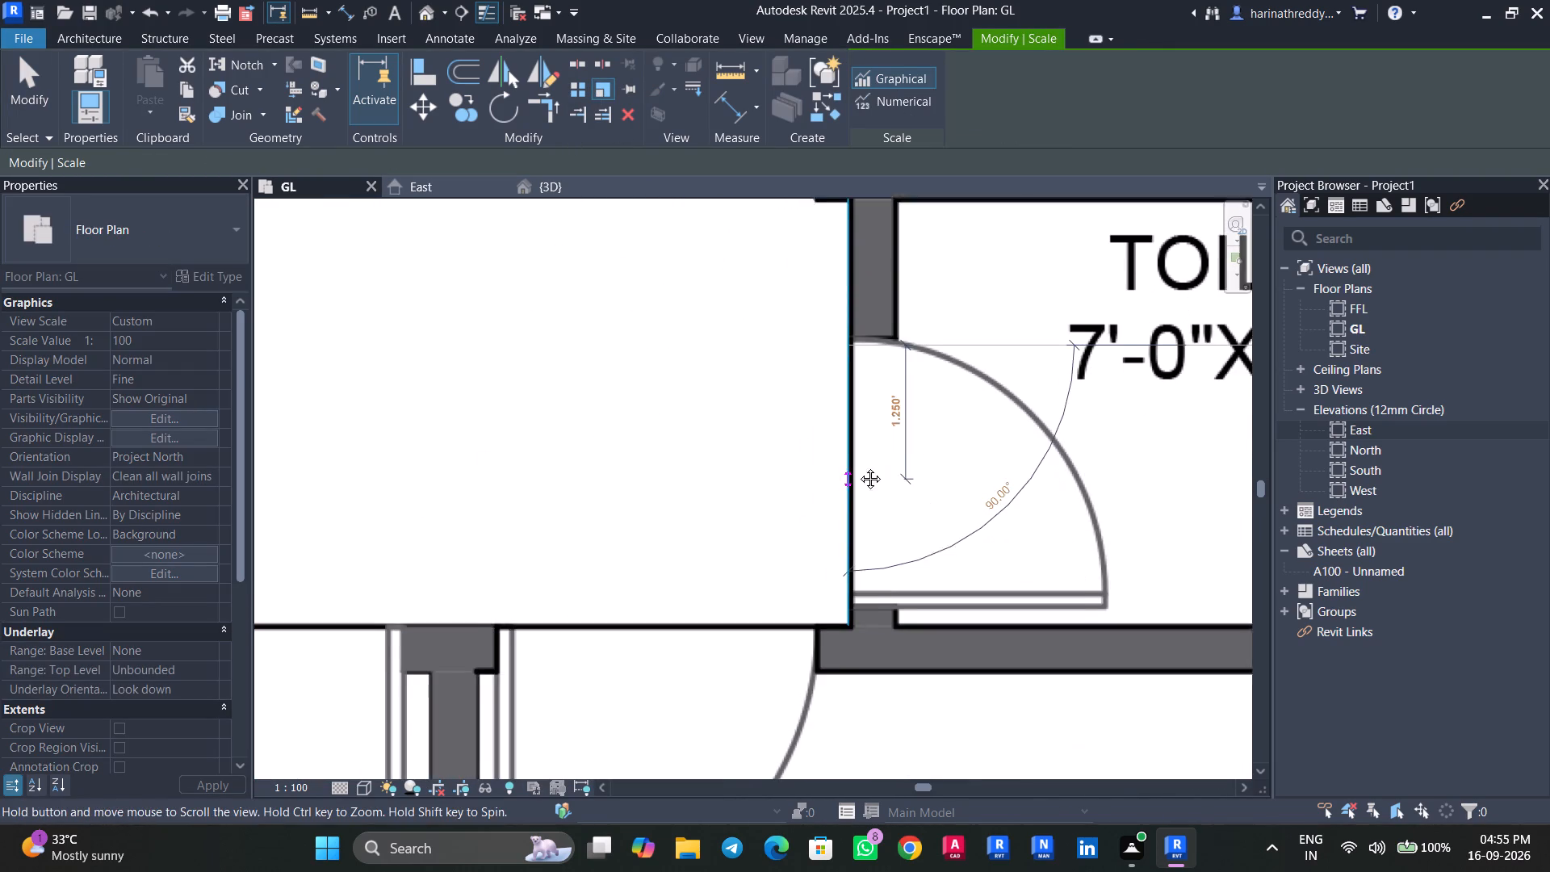
pyautogui.moveTo(858, 467); pyautogui.dragTo(858, 456, button='middle')
pyautogui.scroll(-2, 856, 581)
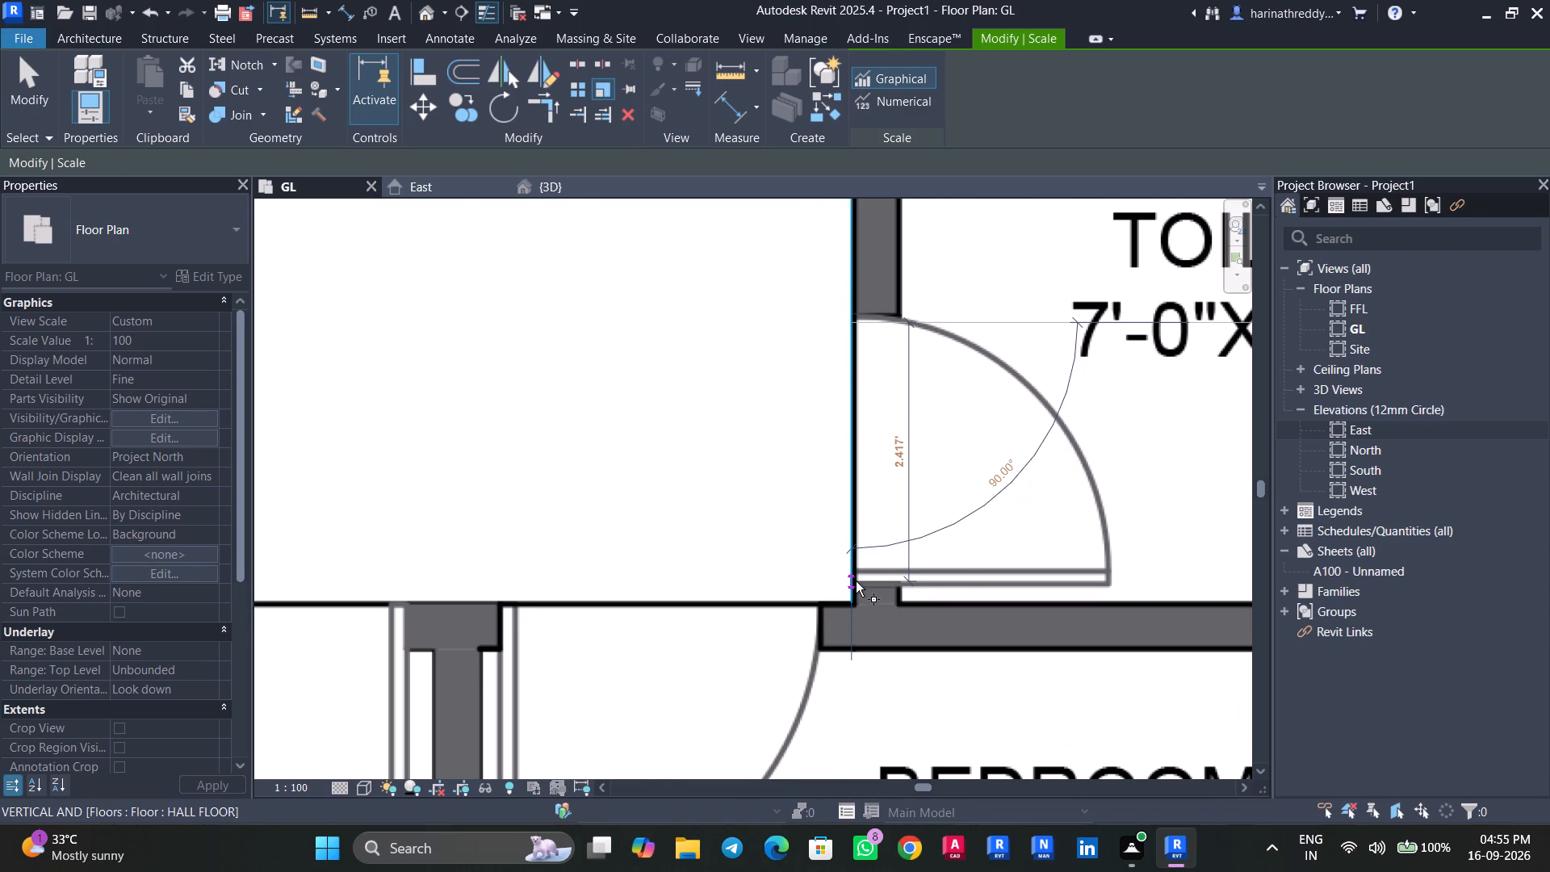
pyautogui.scroll(-3, 856, 581)
pyautogui.press('Escape')
pyautogui.press('Escape')
pyautogui.press('Escape')
# Duplicate door type D2 as D3 and set its rough width to 2.5'.
pyautogui.press('d')
pyautogui.press('r')
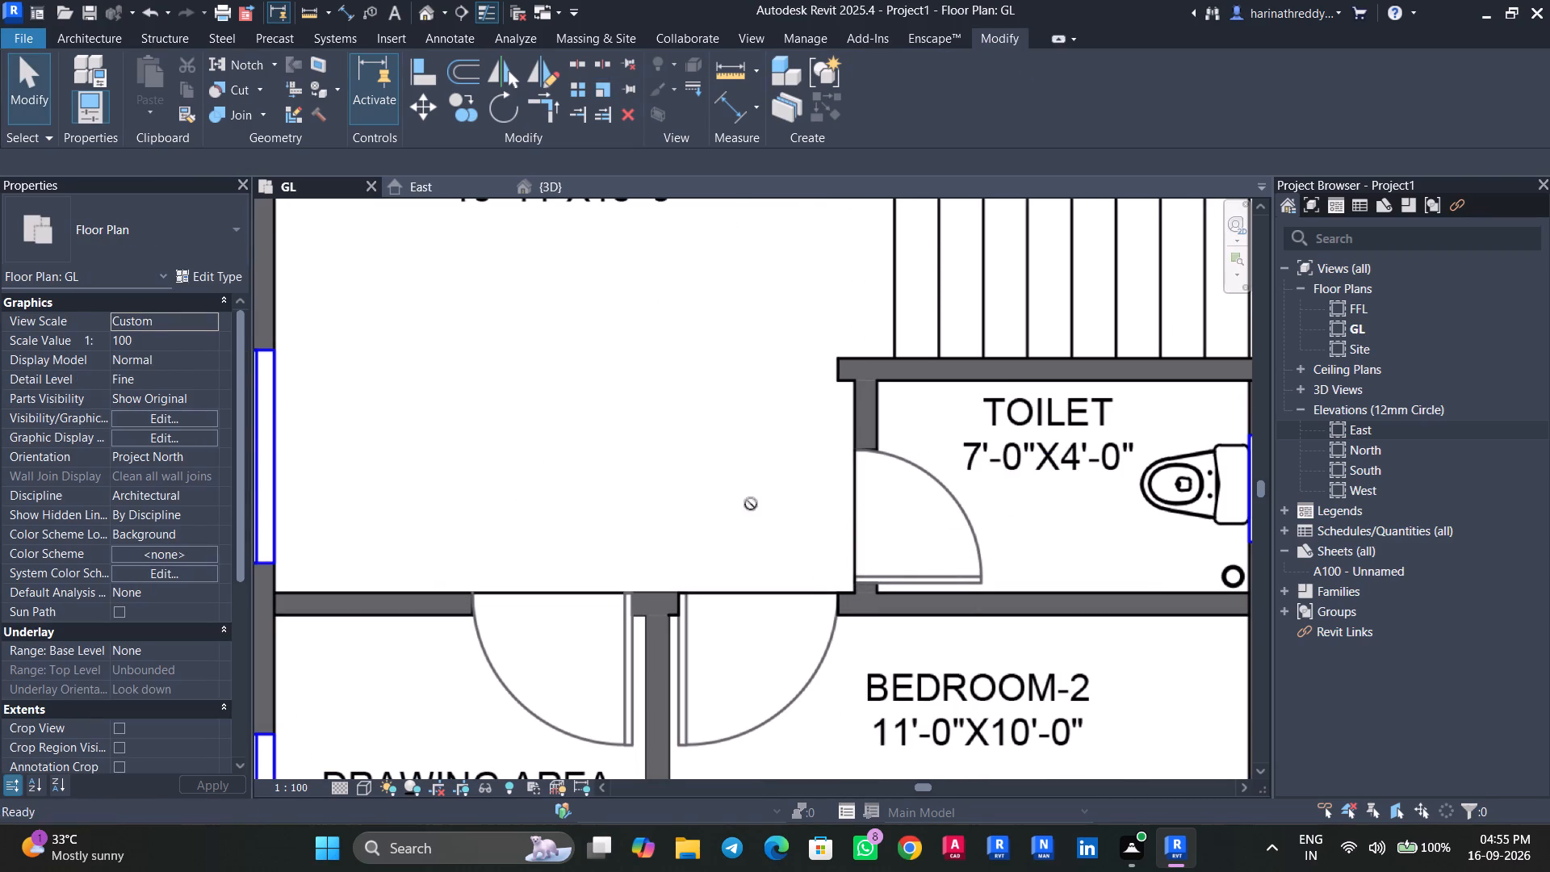
pyautogui.click(213, 277)
pyautogui.click(1490, 254)
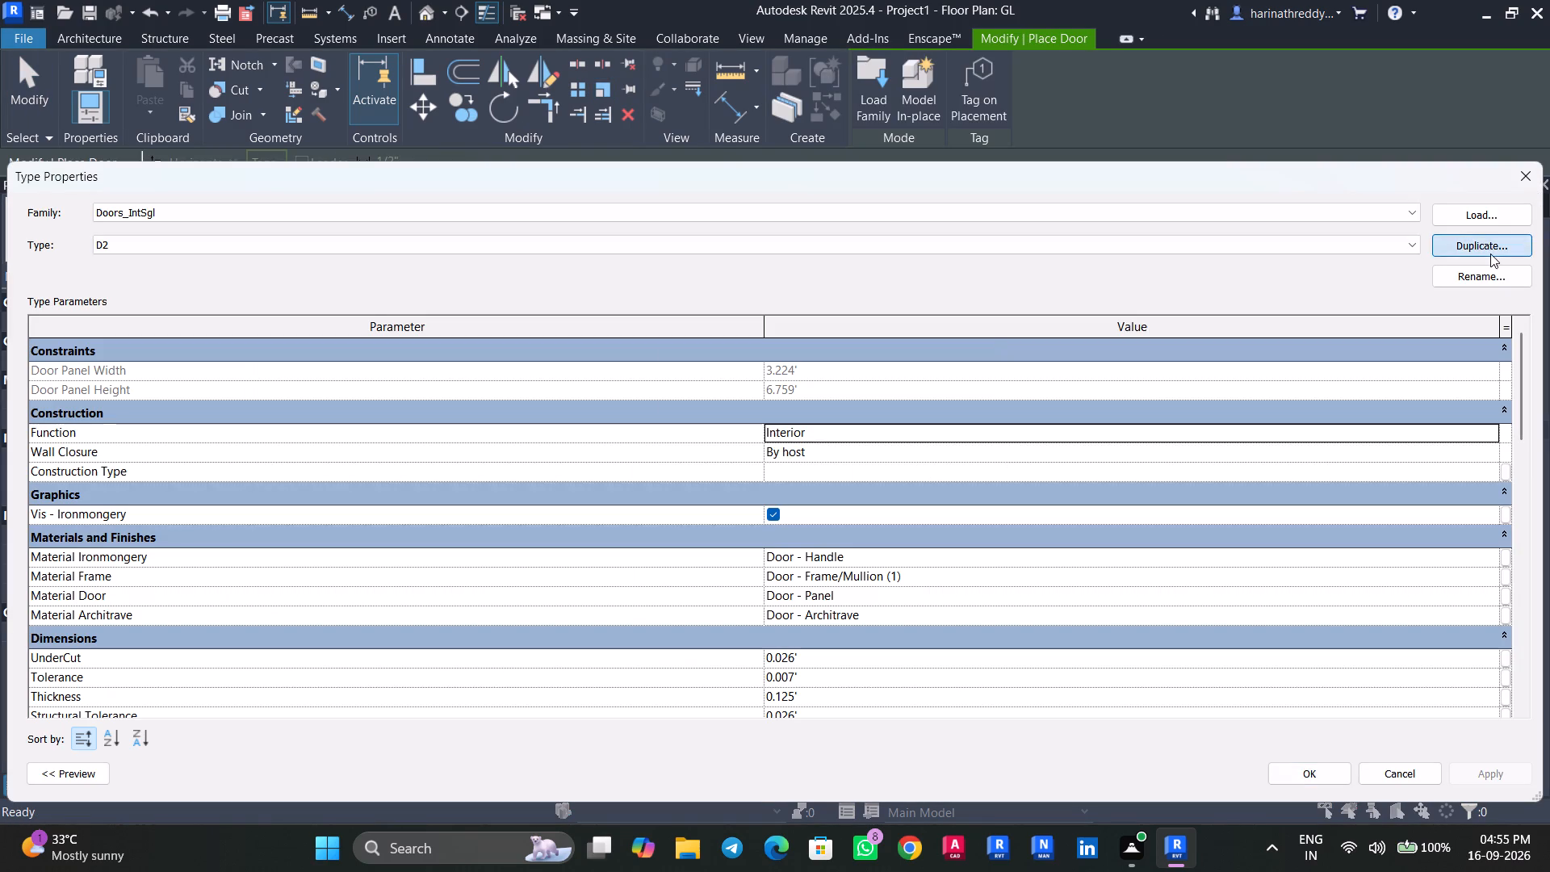
pyautogui.write('D3')
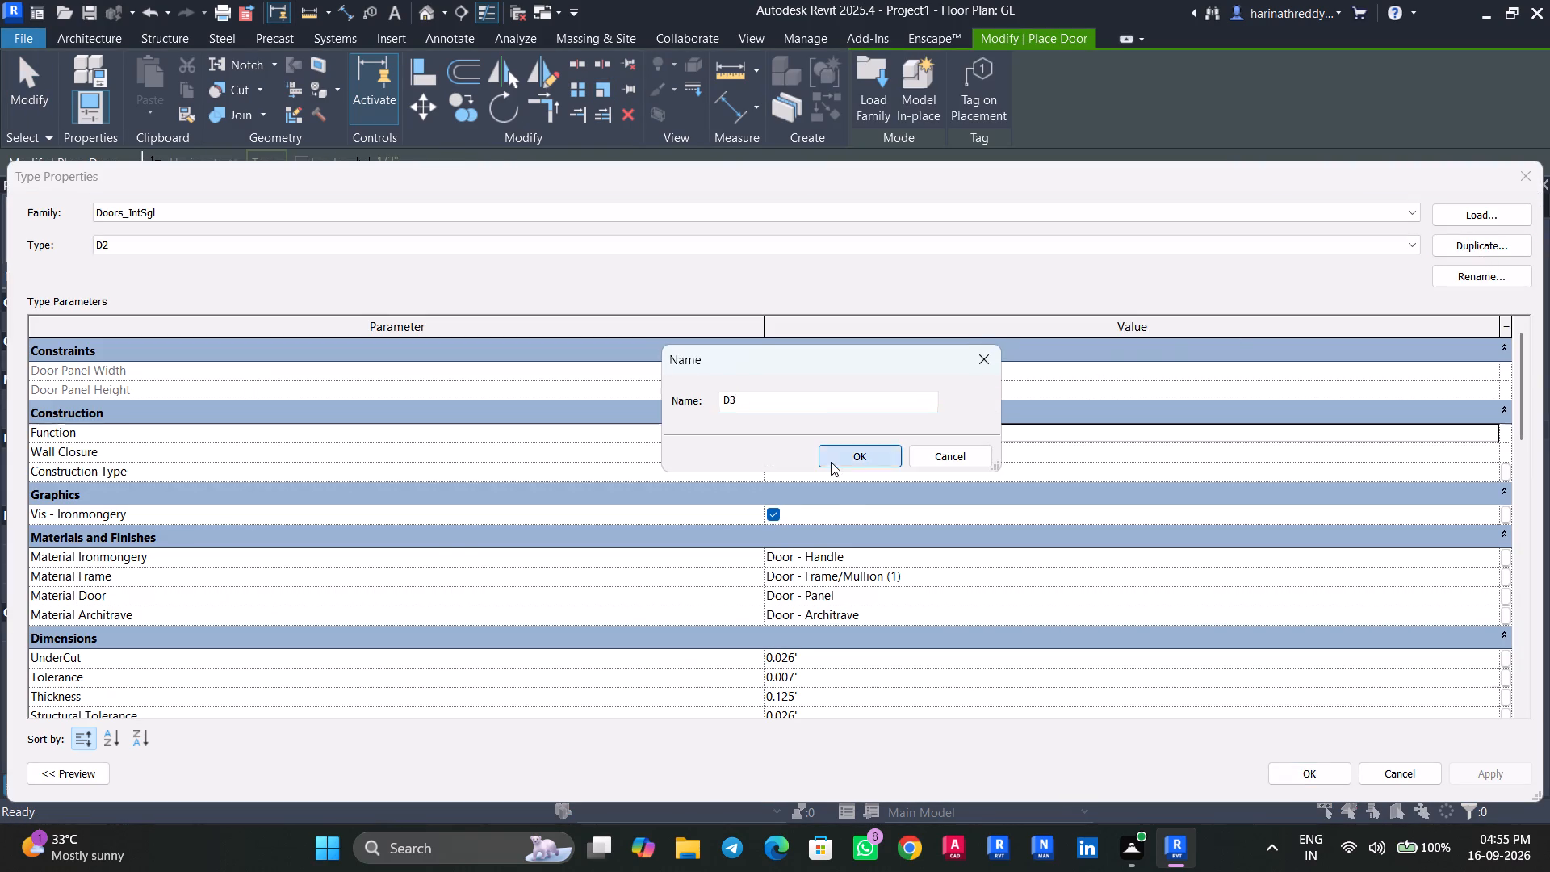
pyautogui.click(831, 462)
pyautogui.scroll(-3, 857, 661)
pyautogui.click(833, 634)
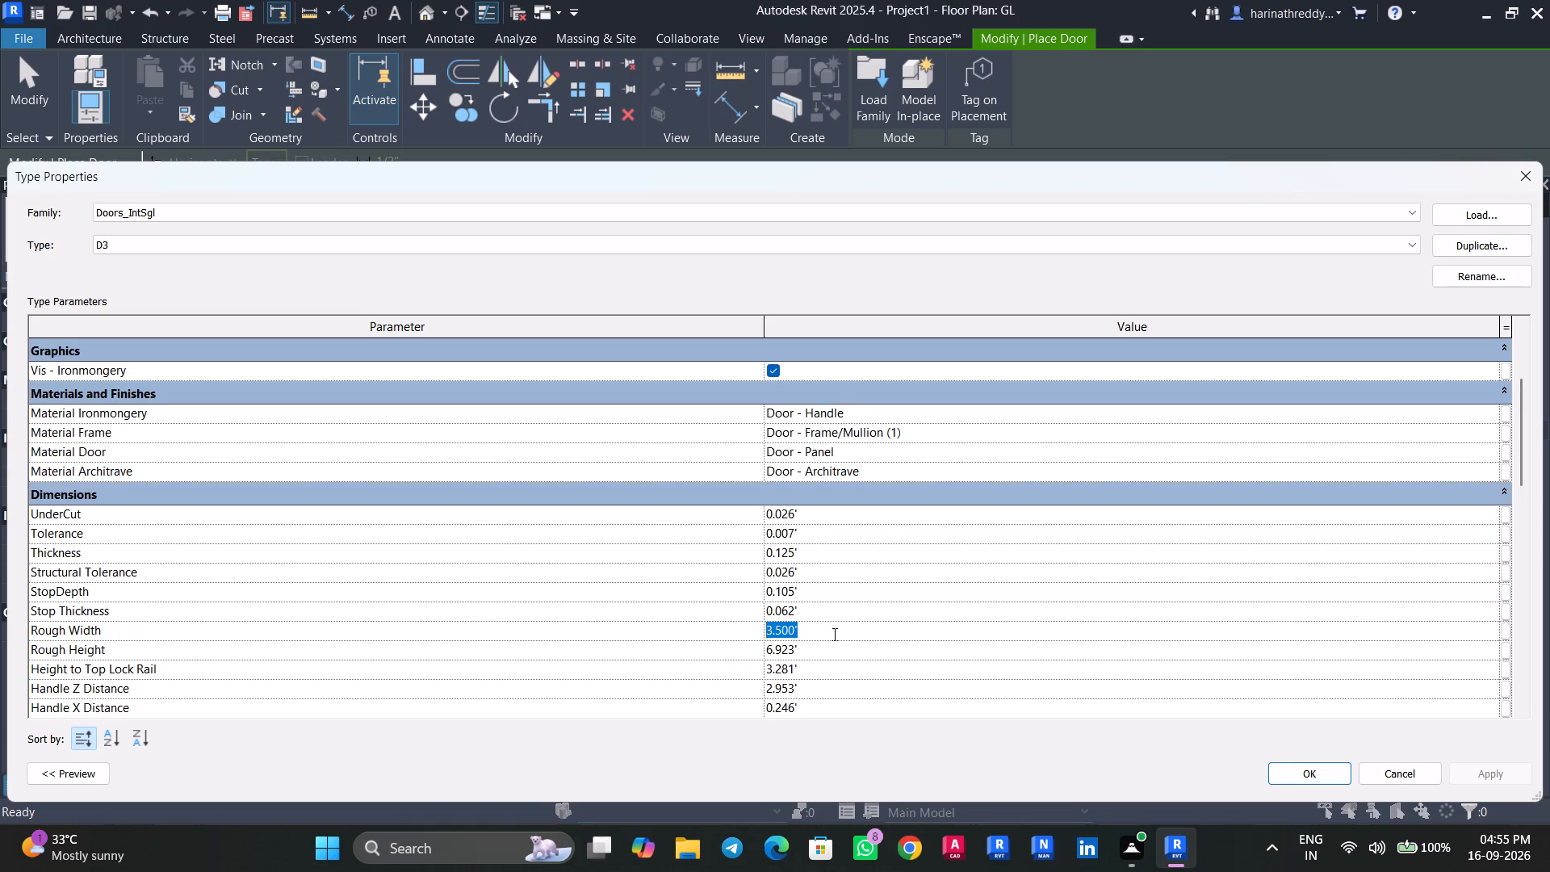
pyautogui.write("2.5'")
pyautogui.press('Return')
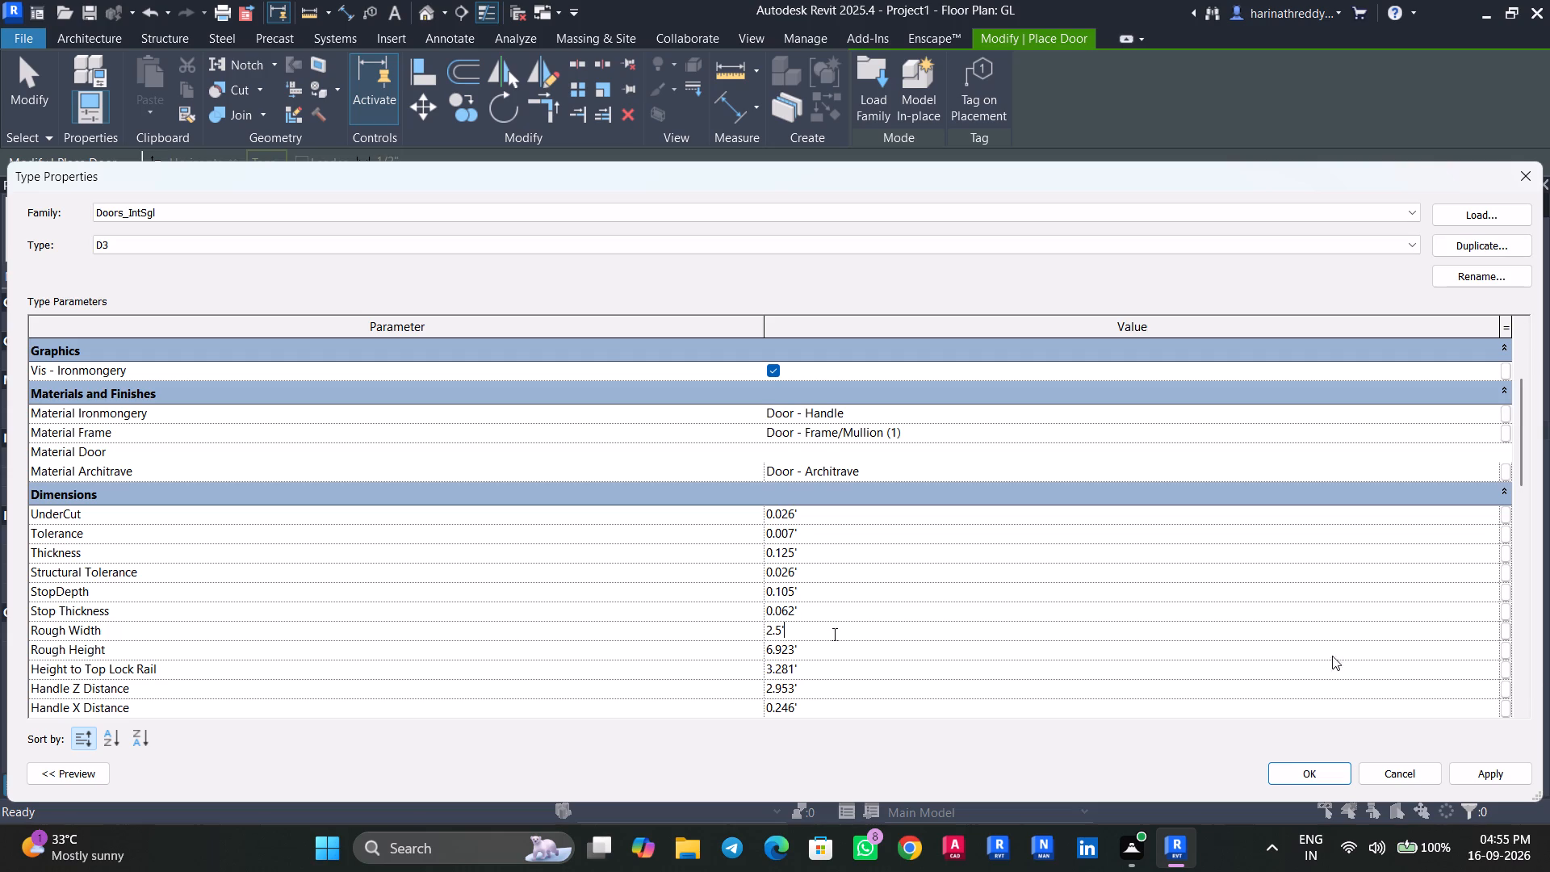
pyautogui.click(1488, 770)
pyautogui.click(1280, 769)
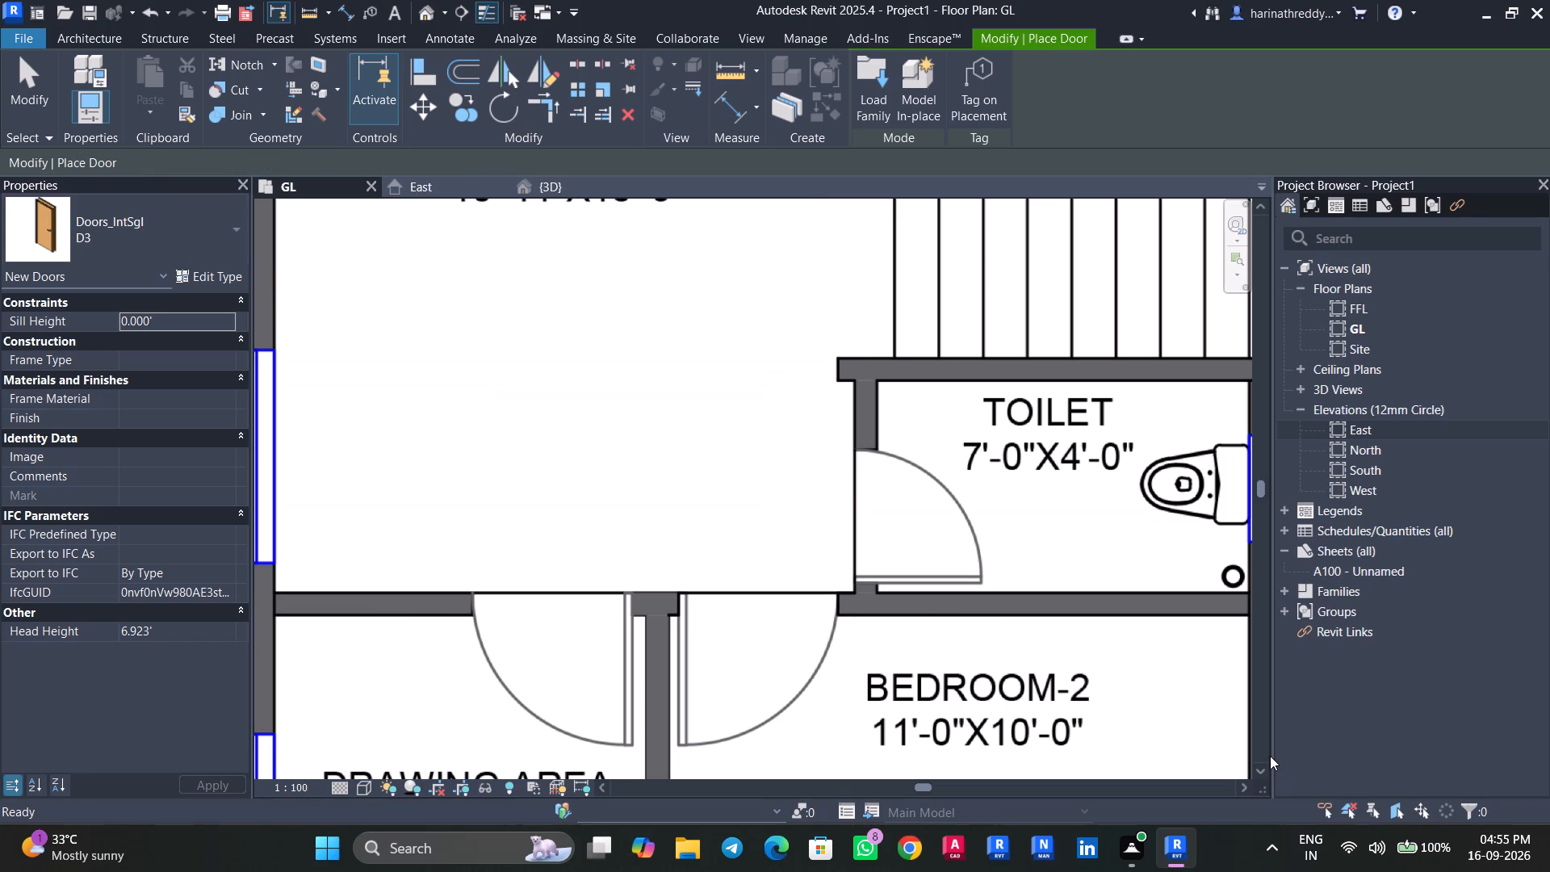
# Place D3 doors over the PDF doors of both toilets, swinging into the toilets: one from the hall, one from Bedroom-1.
pyautogui.click(883, 513)
pyautogui.scroll(-11, 883, 518)
pyautogui.scroll(3, 904, 367)
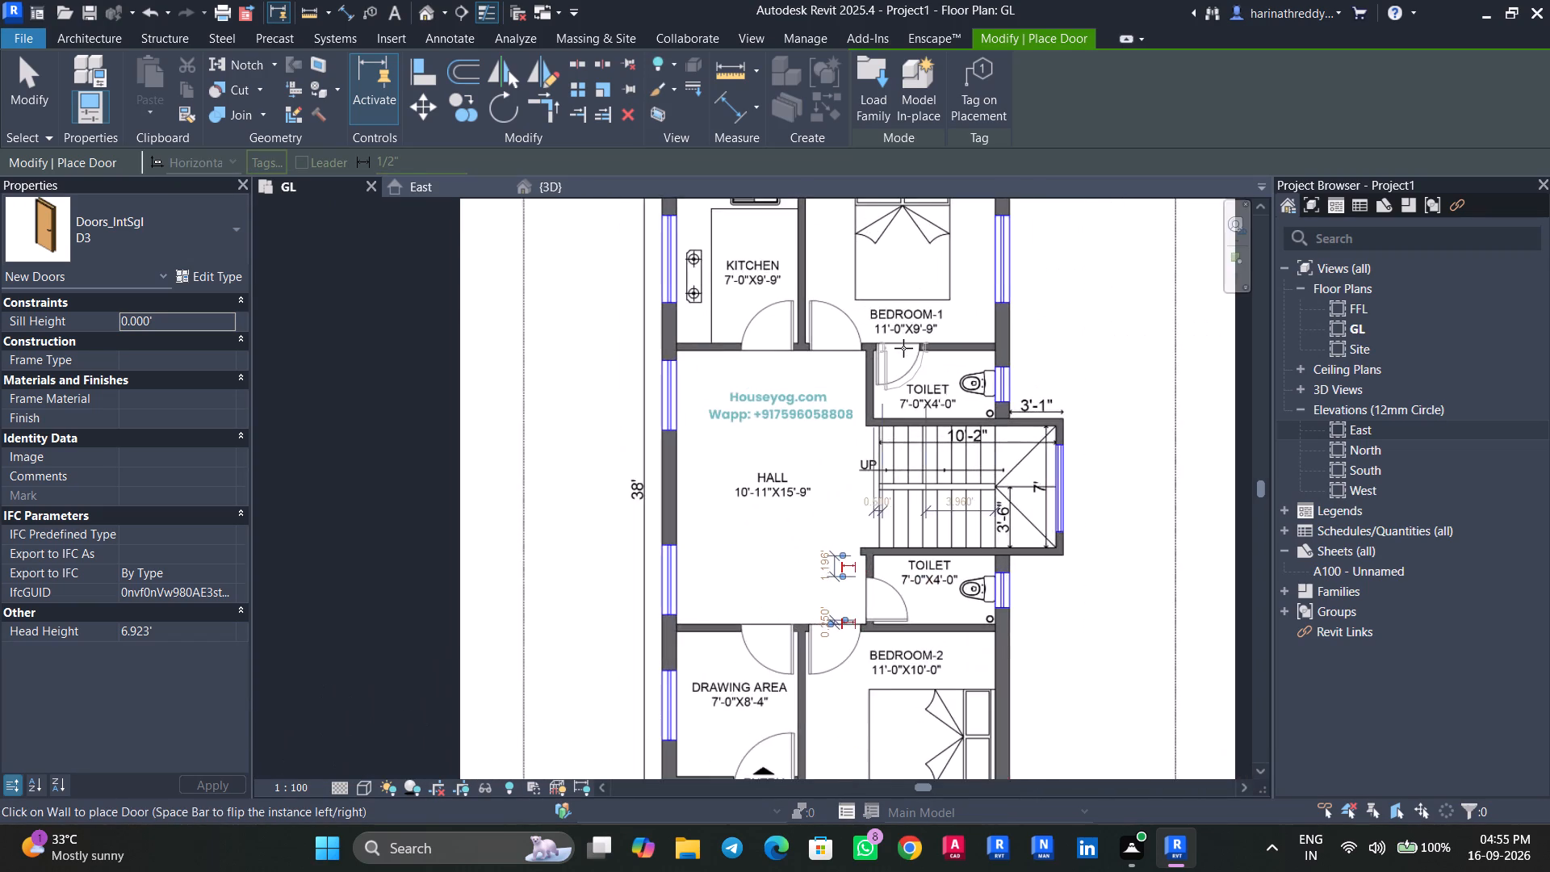
pyautogui.scroll(6, 903, 348)
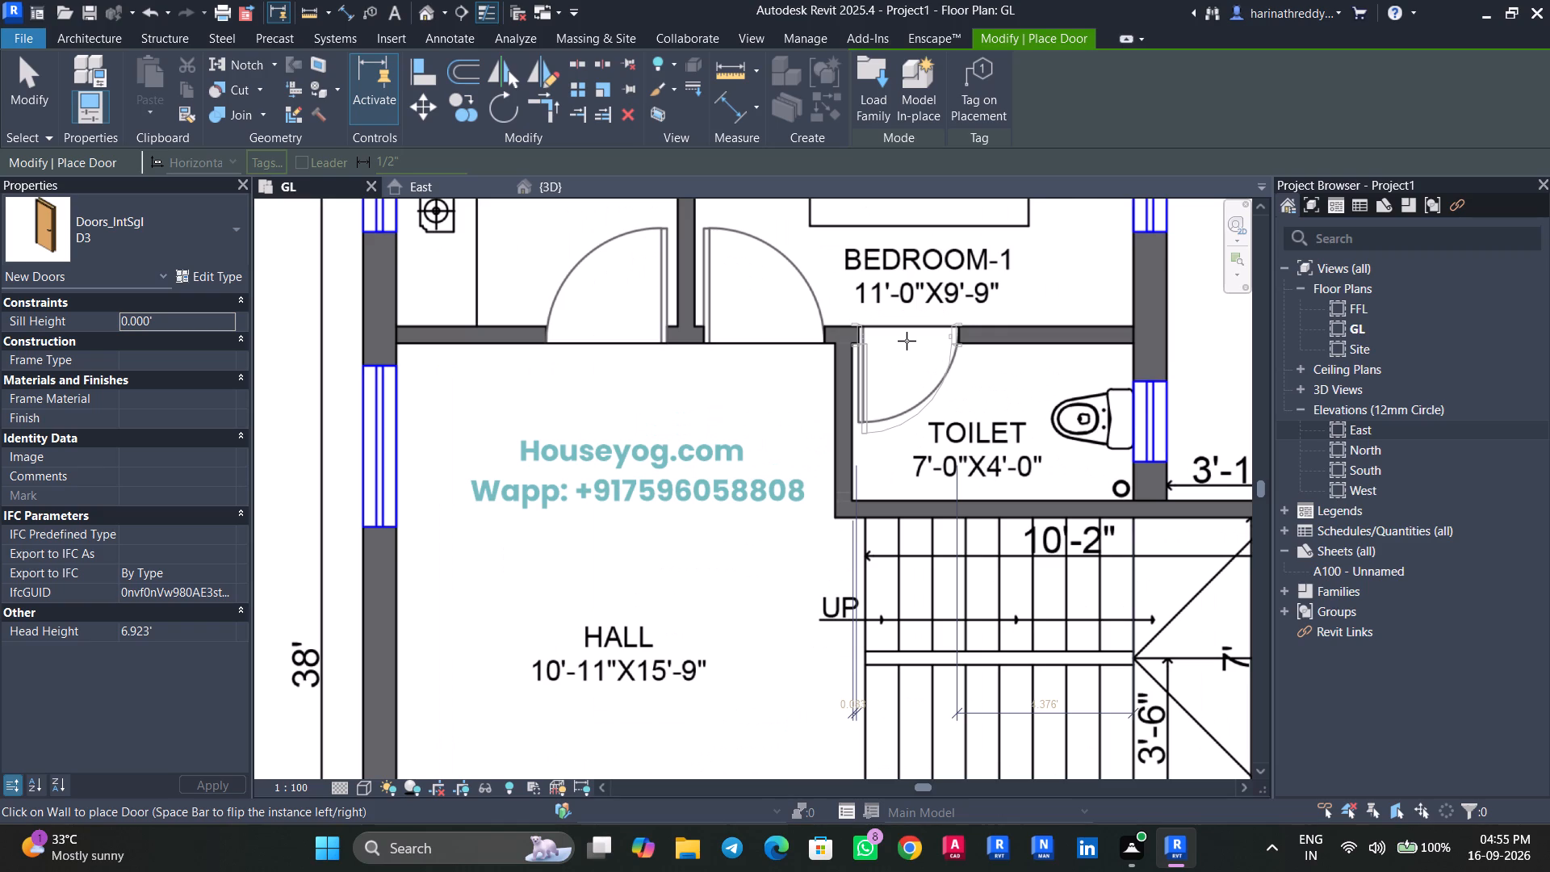
pyautogui.click(907, 341)
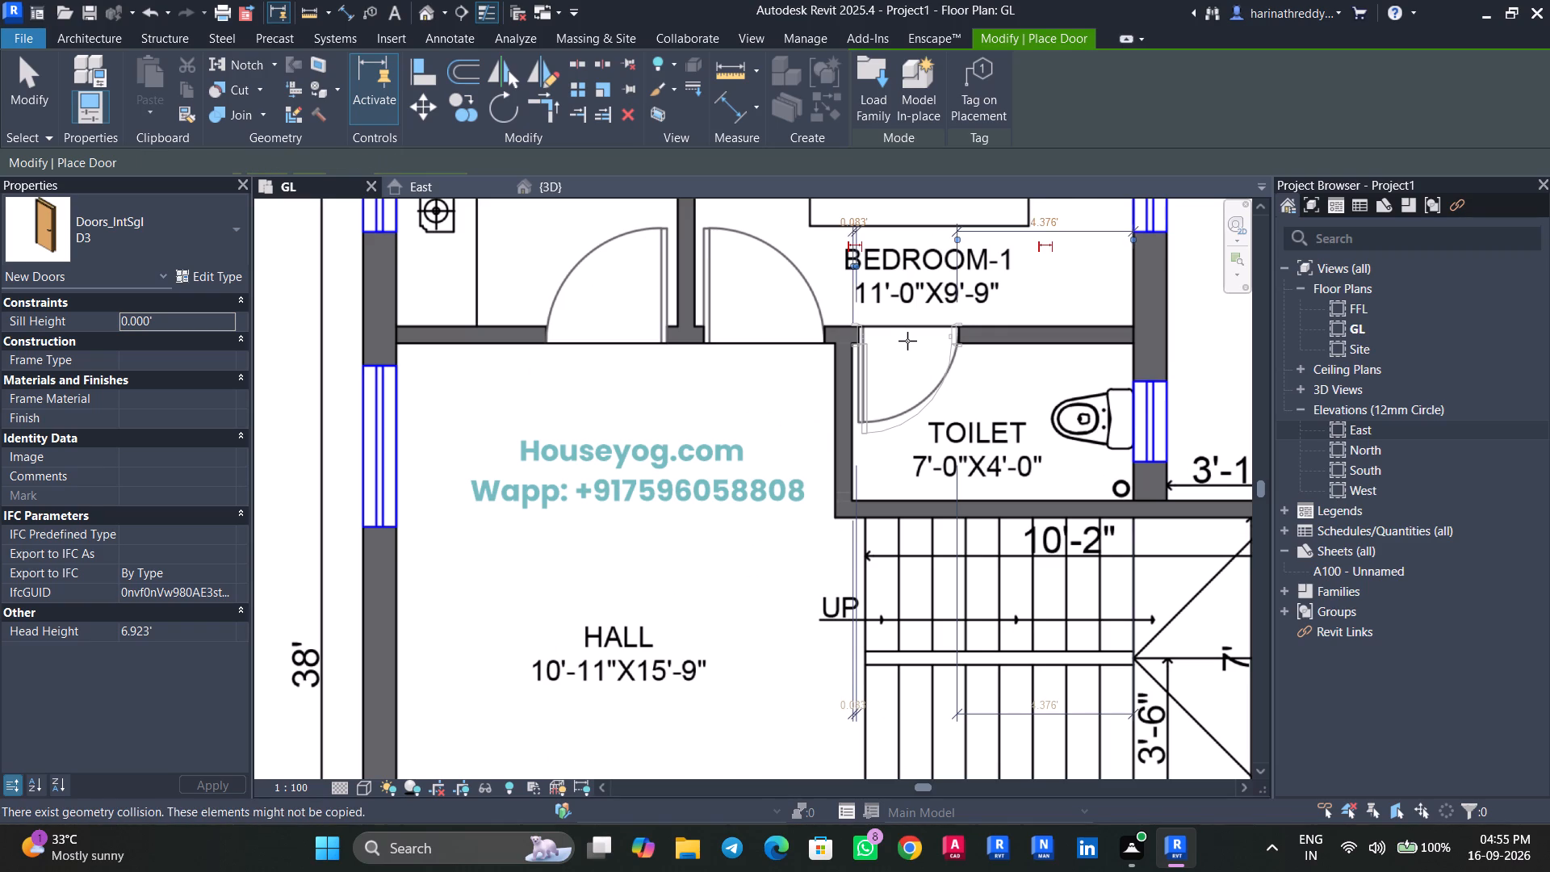
pyautogui.press('Escape')
pyautogui.press('Escape')
pyautogui.press('Escape')
pyautogui.press('Escape')
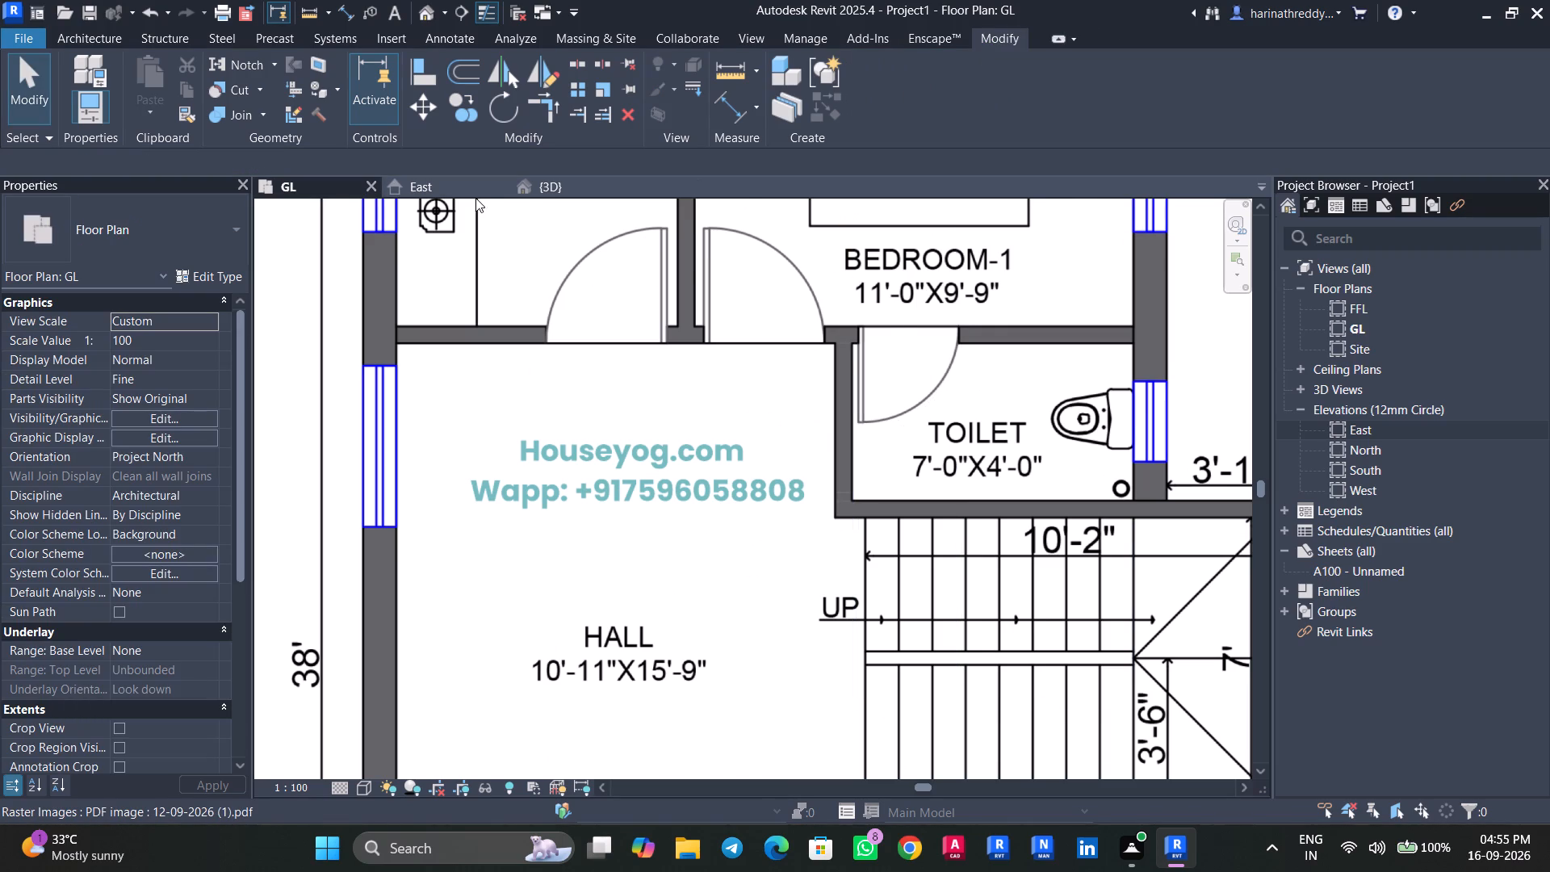
# Examine the placed doors around the hall, Bedroom-1 and its toilet in the 3D view.
pyautogui.click(530, 186)
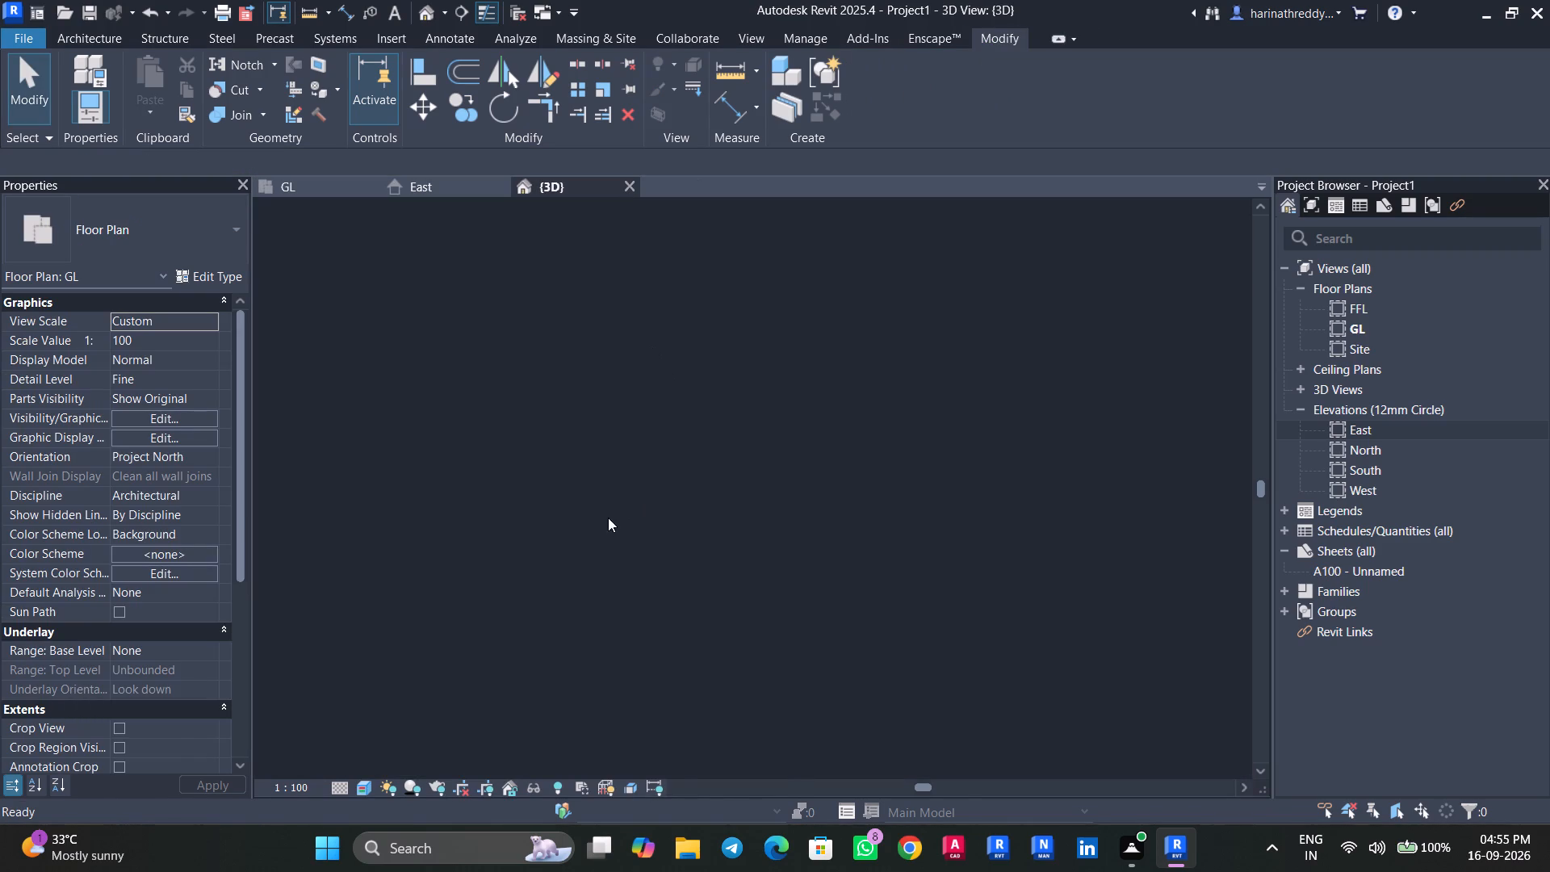
pyautogui.keyDown('shift'); pyautogui.moveTo(545, 605); pyautogui.dragTo(466, 482, button='middle'); pyautogui.keyUp('shift')
pyautogui.keyDown('shift'); pyautogui.scroll(1, 467, 484); pyautogui.keyUp('shift')
pyautogui.keyDown('shift'); pyautogui.moveTo(466, 482); pyautogui.dragTo(410, 542, button='middle'); pyautogui.keyUp('shift')
pyautogui.scroll(4, 842, 409)
pyautogui.scroll(-1, 658, 371)
pyautogui.scroll(4, 660, 369)
pyautogui.keyDown('shift'); pyautogui.moveTo(746, 491); pyautogui.dragTo(834, 495, button='middle'); pyautogui.keyUp('shift')
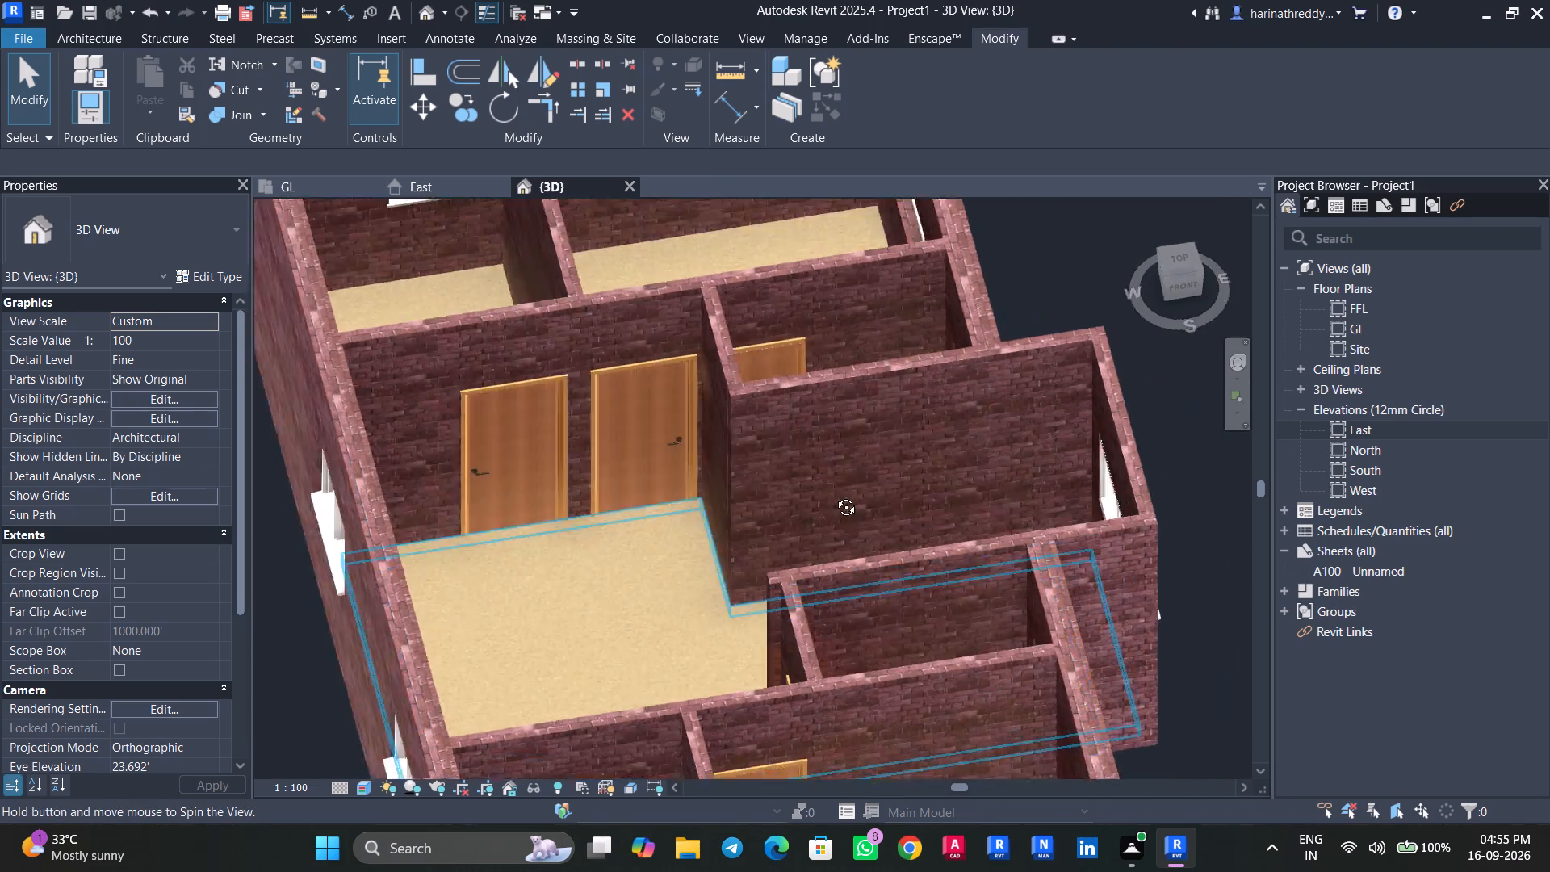
pyautogui.keyDown('shift'); pyautogui.moveTo(834, 495); pyautogui.dragTo(861, 476, button='middle'); pyautogui.keyUp('shift')
pyautogui.scroll(-1, 584, 478)
pyautogui.scroll(4, 584, 478)
pyautogui.keyDown('shift'); pyautogui.moveTo(570, 529); pyautogui.dragTo(552, 670, button='middle'); pyautogui.keyUp('shift')
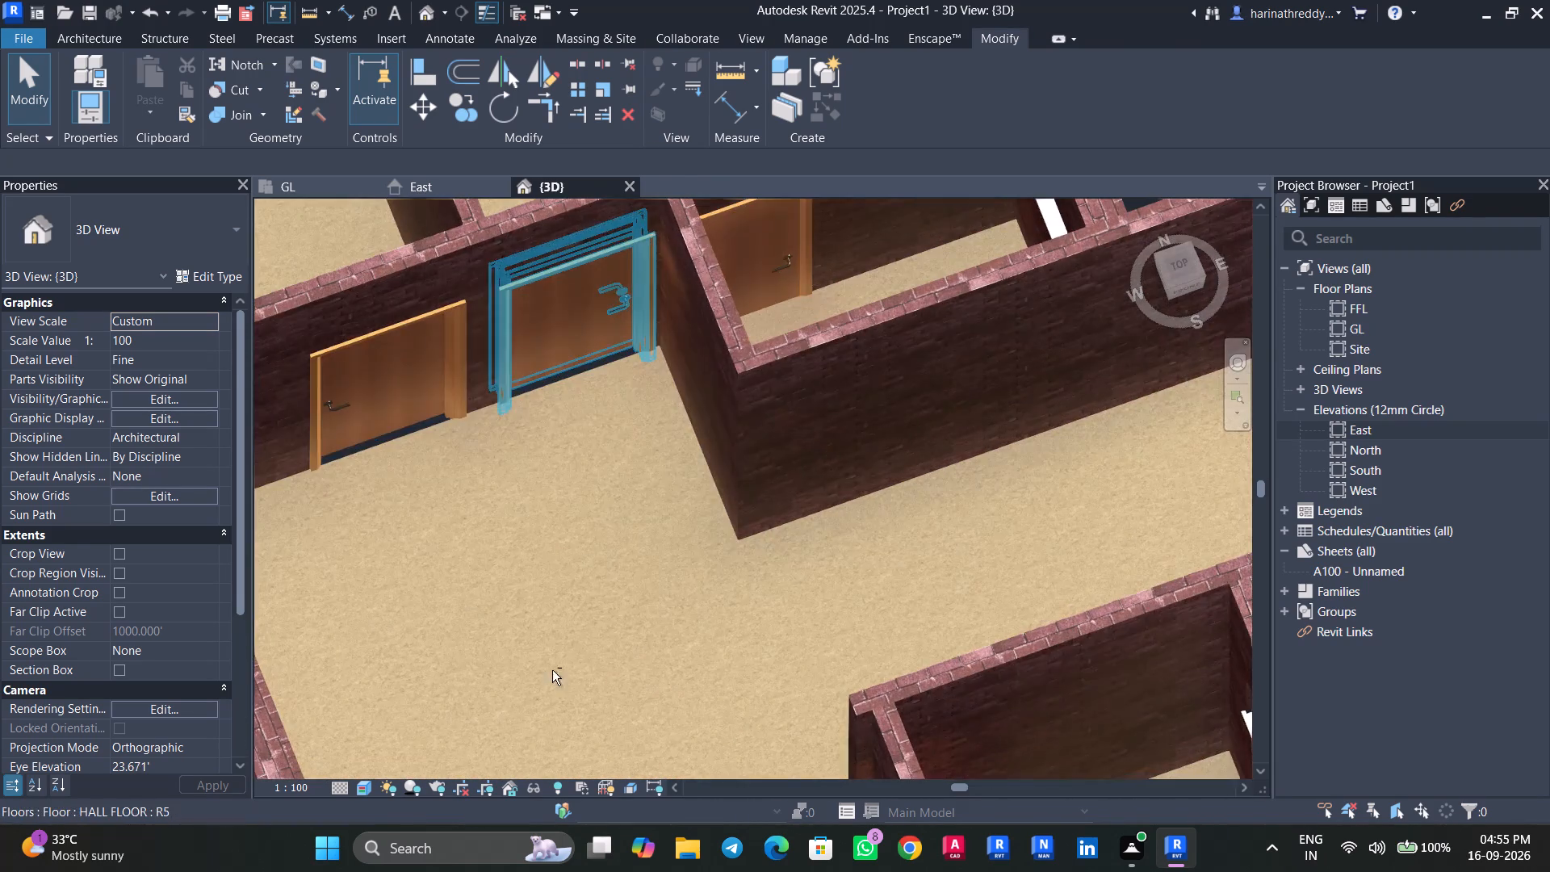
pyautogui.keyDown('shift'); pyautogui.moveTo(552, 670); pyautogui.dragTo(552, 674, button='middle'); pyautogui.keyUp('shift')
pyautogui.keyDown('shift'); pyautogui.moveTo(600, 409); pyautogui.dragTo(580, 489, button='middle'); pyautogui.keyUp('shift')
pyautogui.moveTo(616, 267); pyautogui.dragTo(614, 470, button='middle')
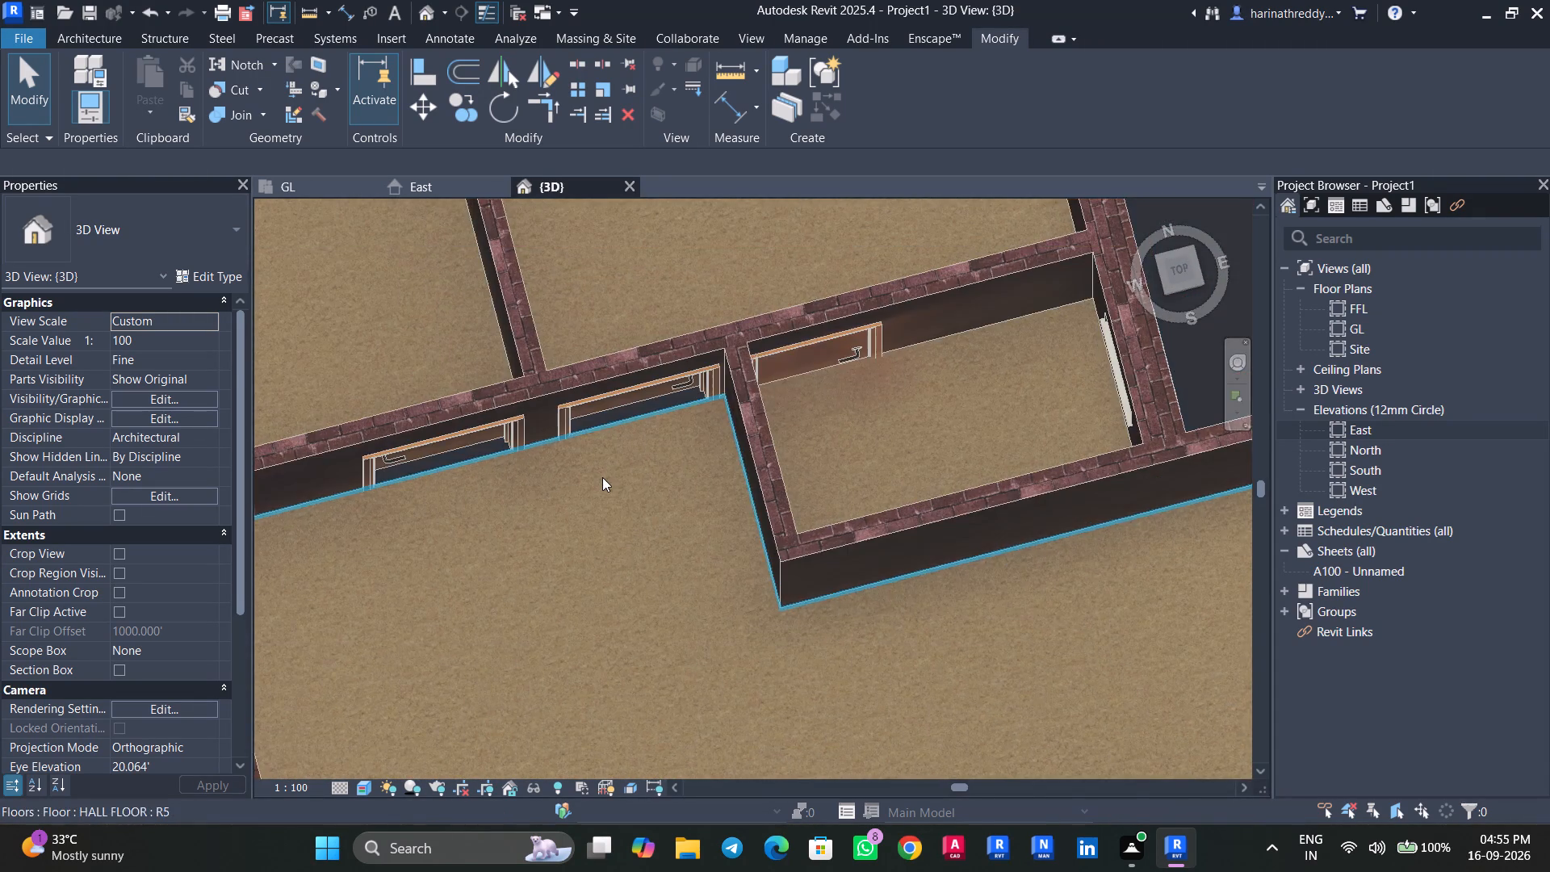
pyautogui.keyDown('shift'); pyautogui.moveTo(602, 477); pyautogui.dragTo(602, 352, button='middle'); pyautogui.keyUp('shift')
# Nudge the D1 door between the hall and Bedroom-1 slightly along its wall in 3D, bringing its sill height to 0.001'.
pyautogui.click(622, 489)
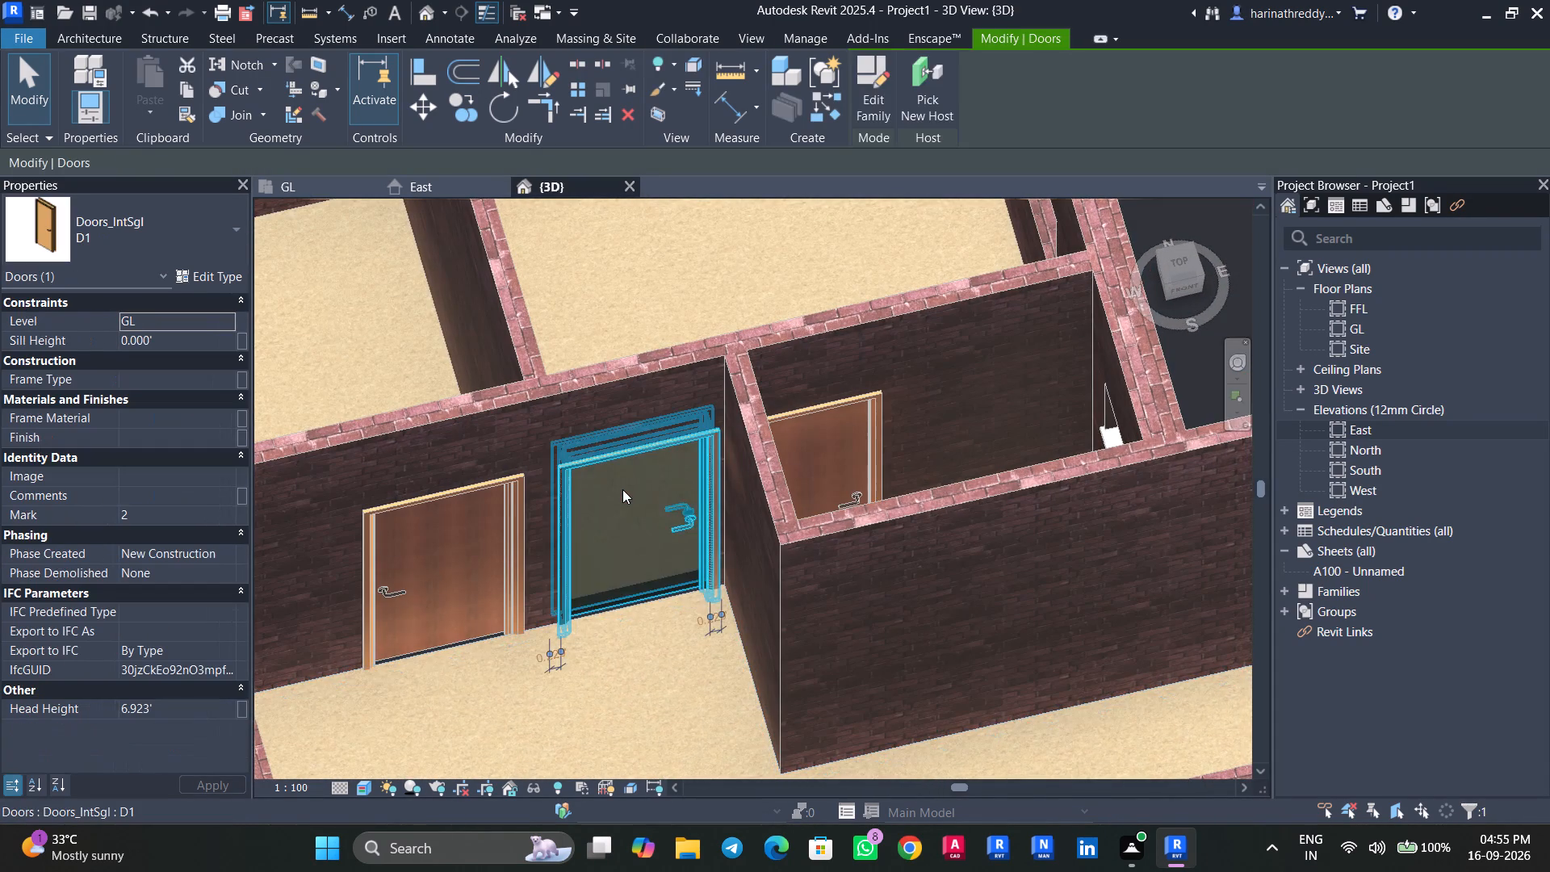
pyautogui.press('Left')
pyautogui.press('Escape')
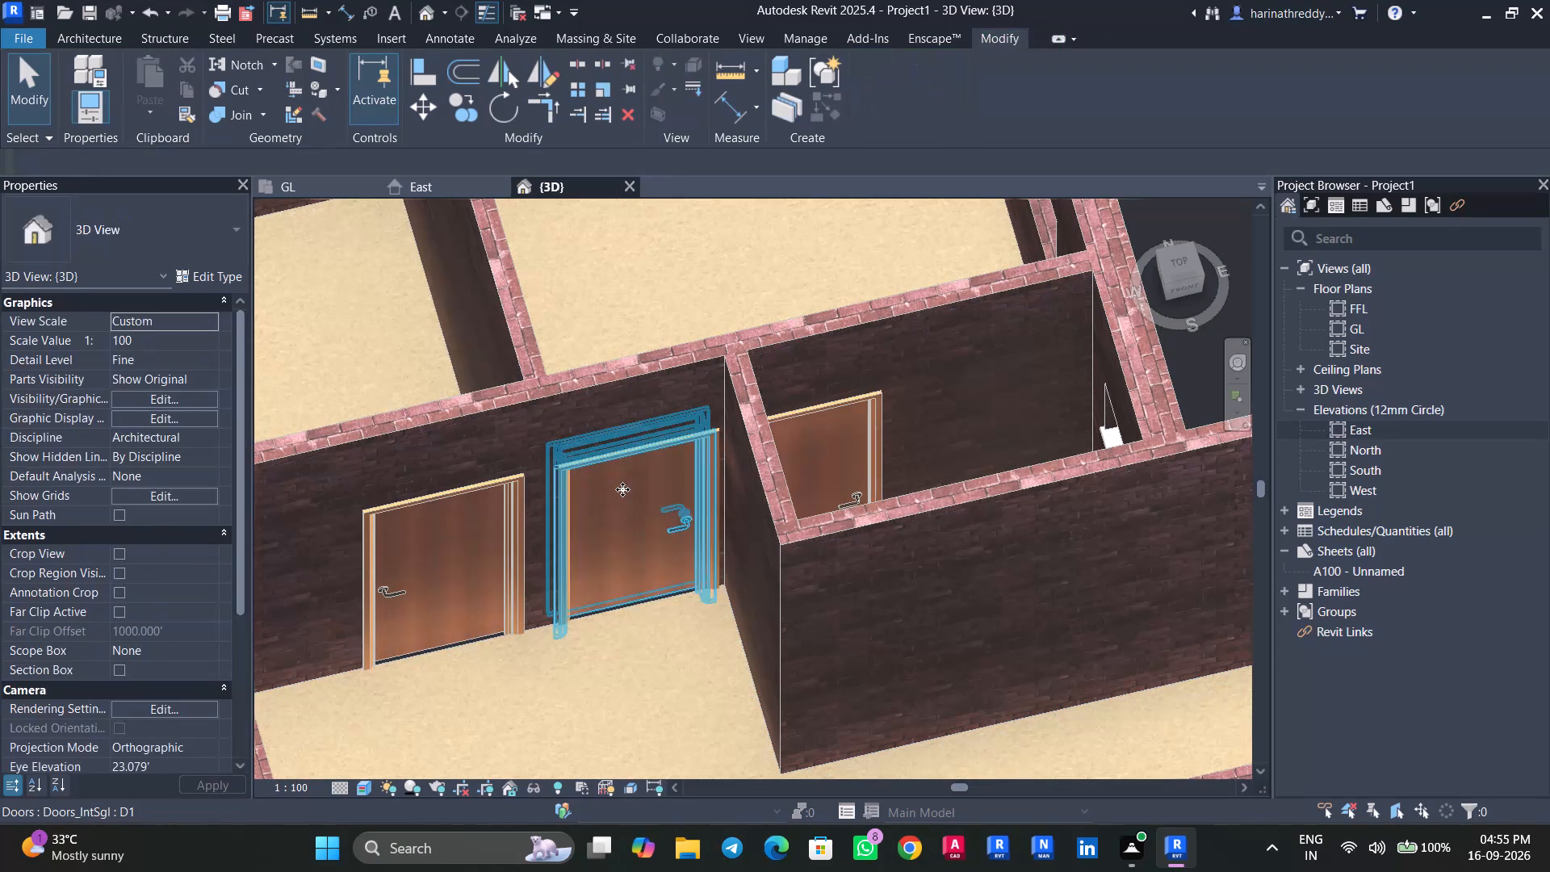
pyautogui.press('Escape')
pyautogui.keyDown('shift'); pyautogui.moveTo(644, 622); pyautogui.dragTo(675, 789, button='middle'); pyautogui.keyUp('shift')
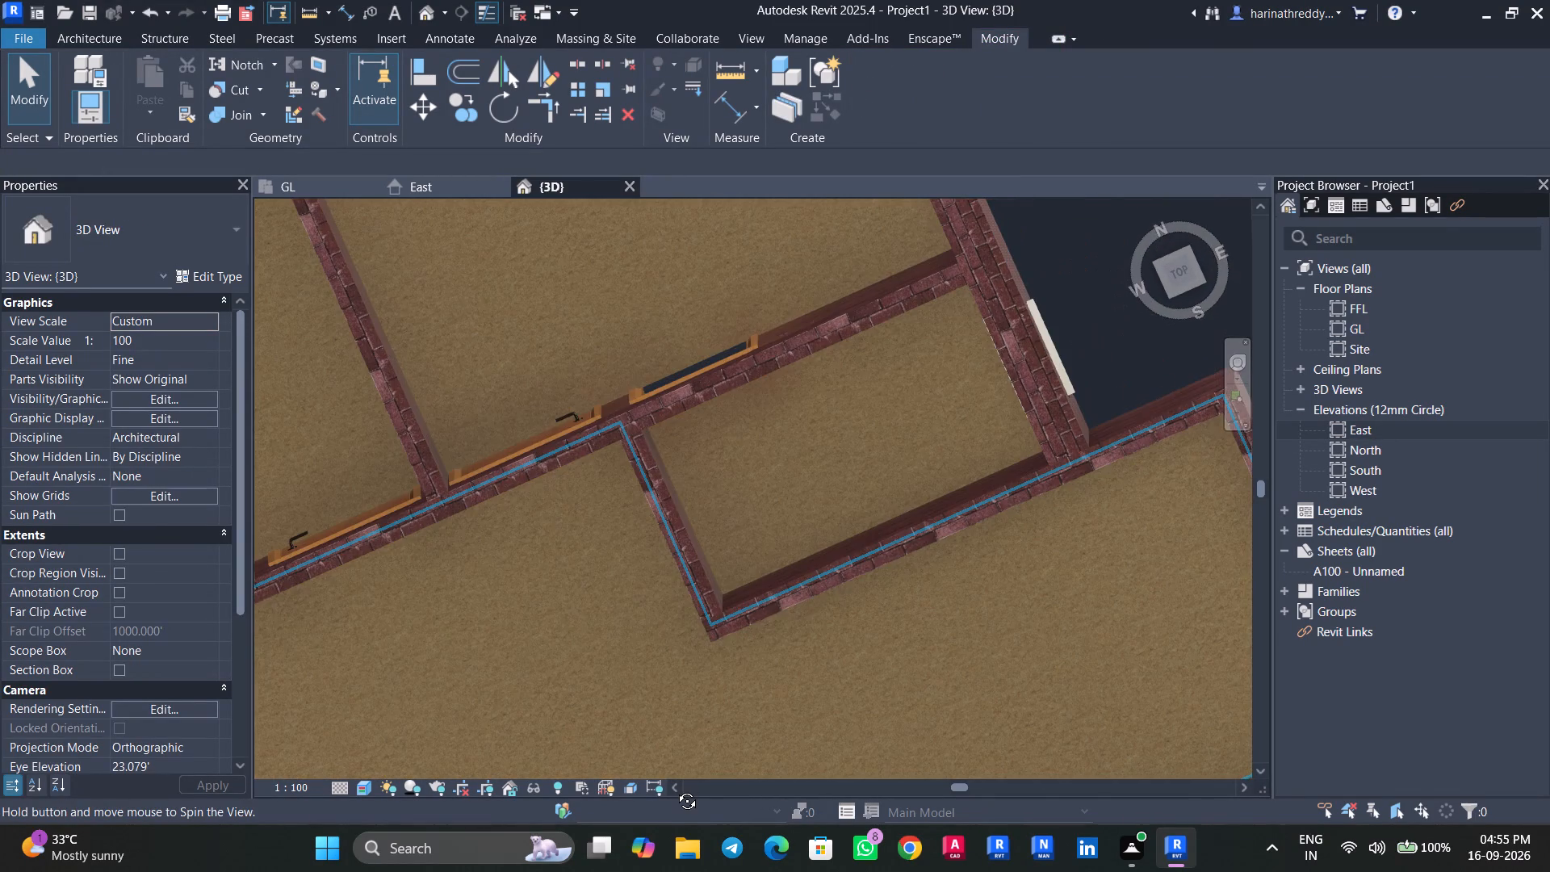
pyautogui.keyDown('shift'); pyautogui.moveTo(675, 789); pyautogui.dragTo(673, 771, button='middle'); pyautogui.keyUp('shift')
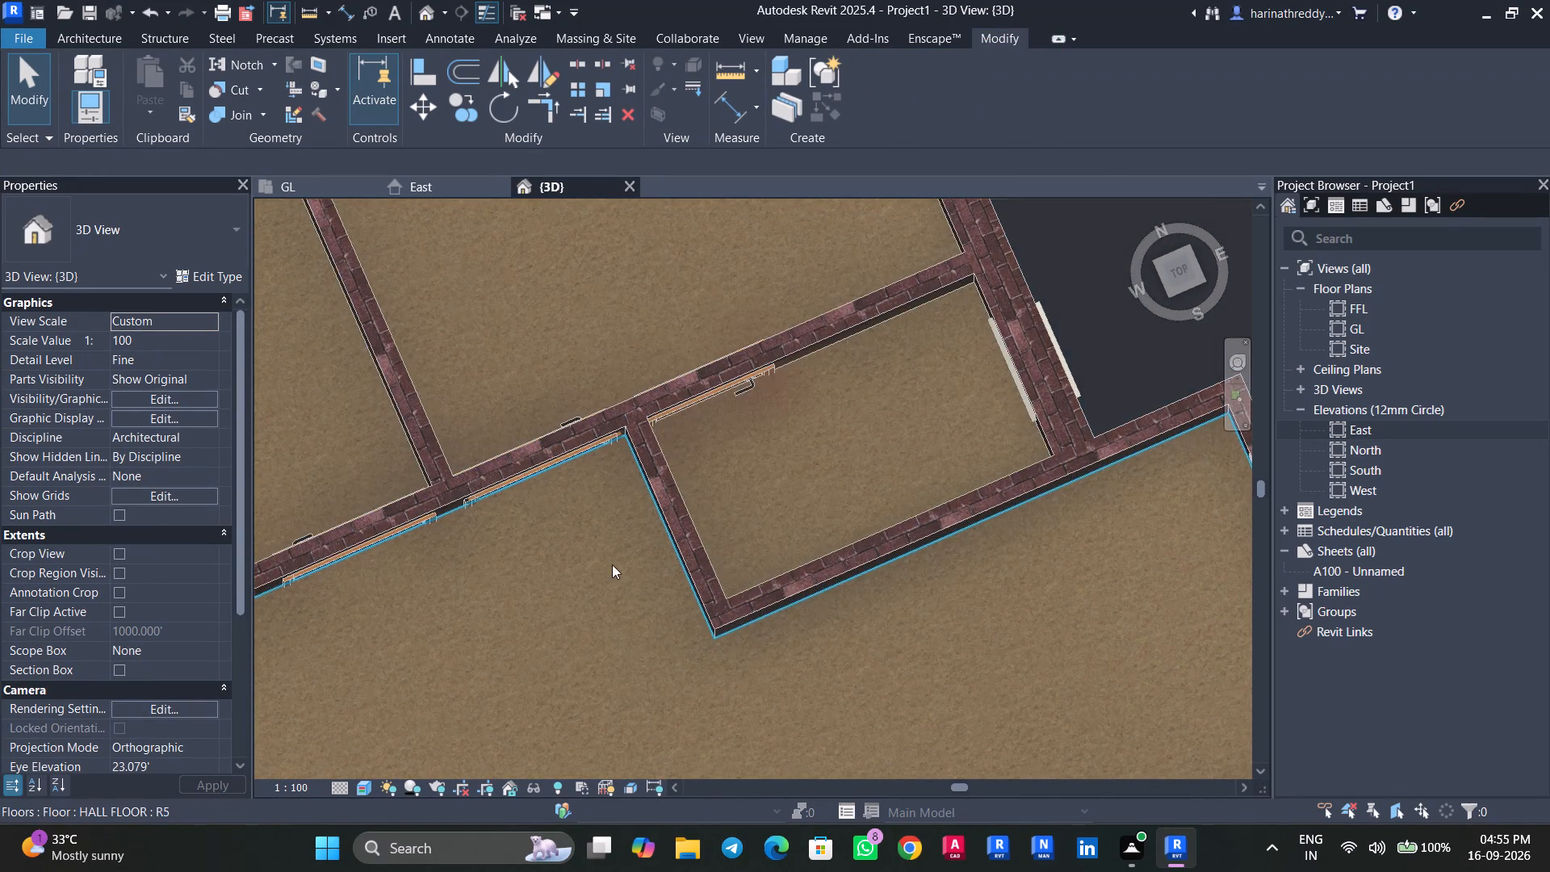
pyautogui.keyDown('shift'); pyautogui.moveTo(618, 572); pyautogui.dragTo(635, 669, button='middle'); pyautogui.keyUp('shift')
pyautogui.click(488, 526)
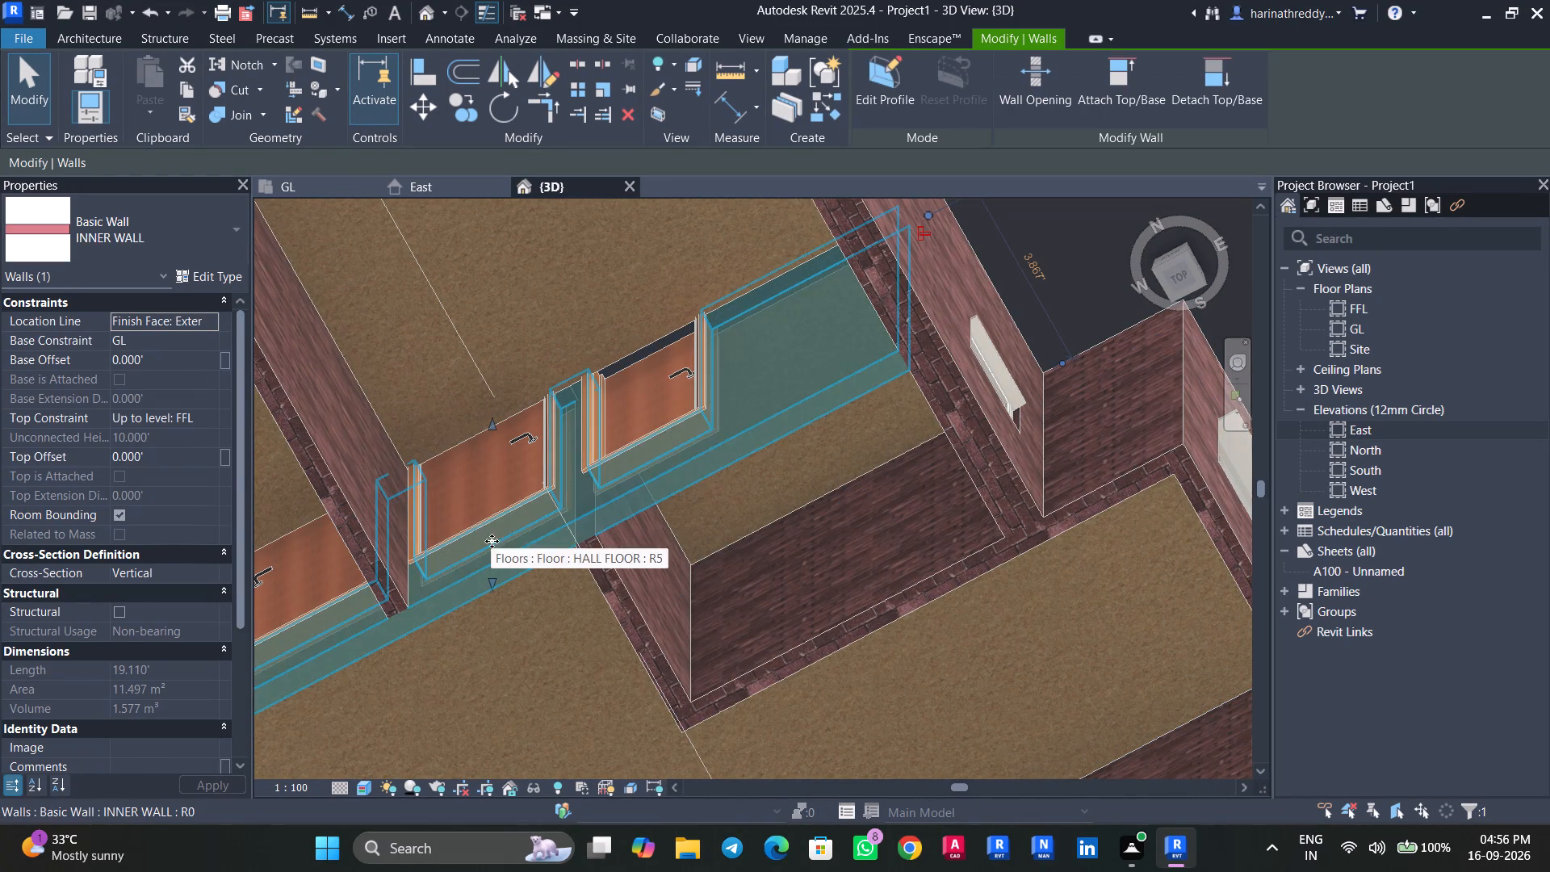
pyautogui.click(491, 461)
pyautogui.keyDown('shift'); pyautogui.moveTo(501, 455); pyautogui.dragTo(625, 400, button='middle'); pyautogui.keyUp('shift')
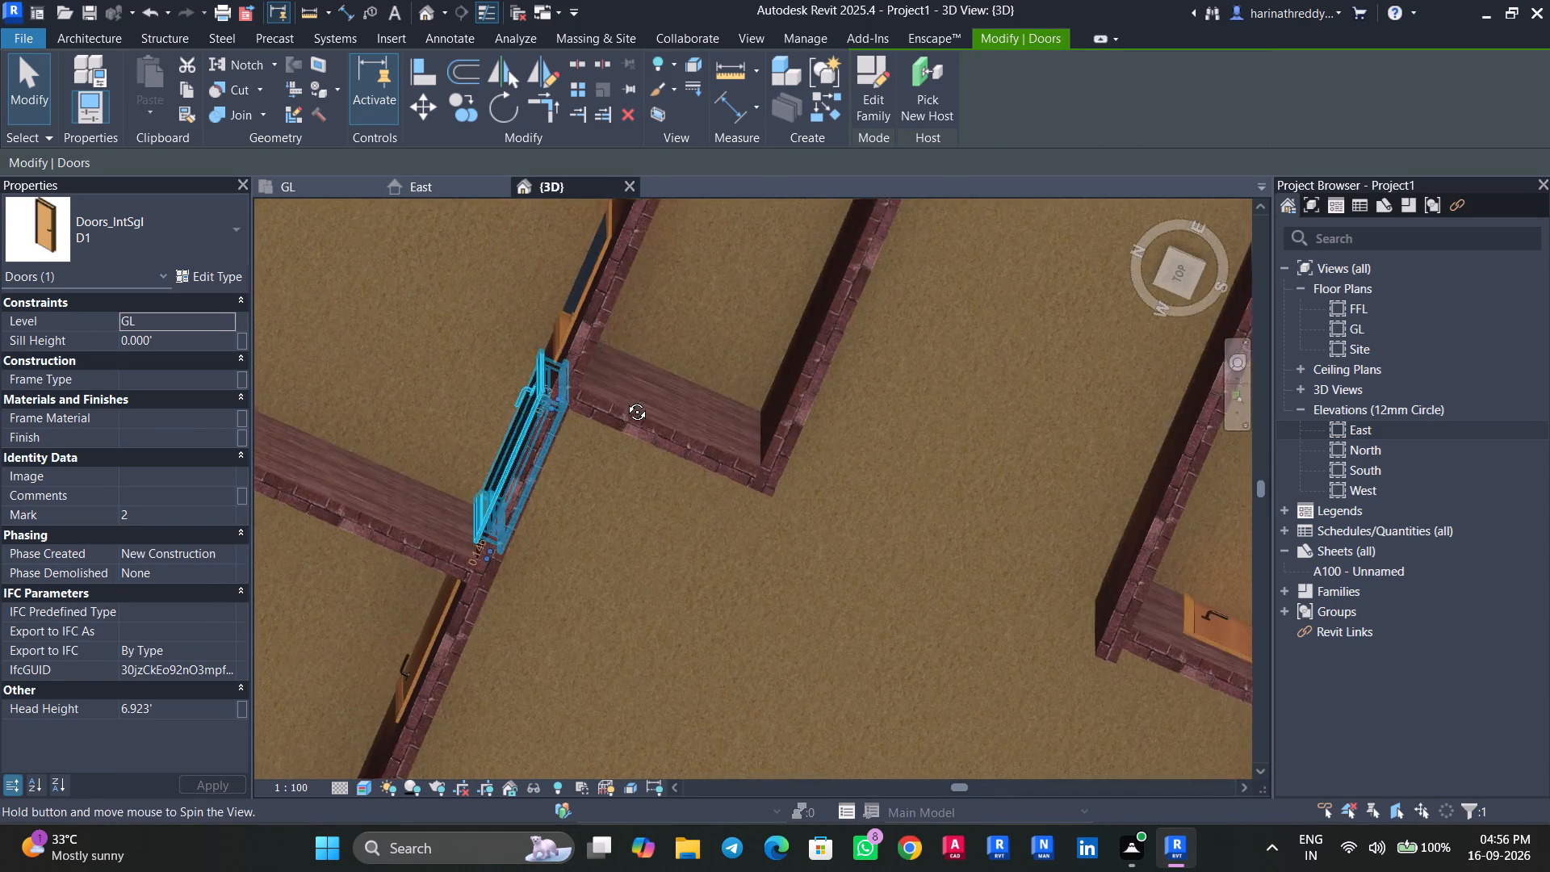
pyautogui.keyDown('shift'); pyautogui.moveTo(625, 400); pyautogui.dragTo(607, 363, button='middle'); pyautogui.keyUp('shift')
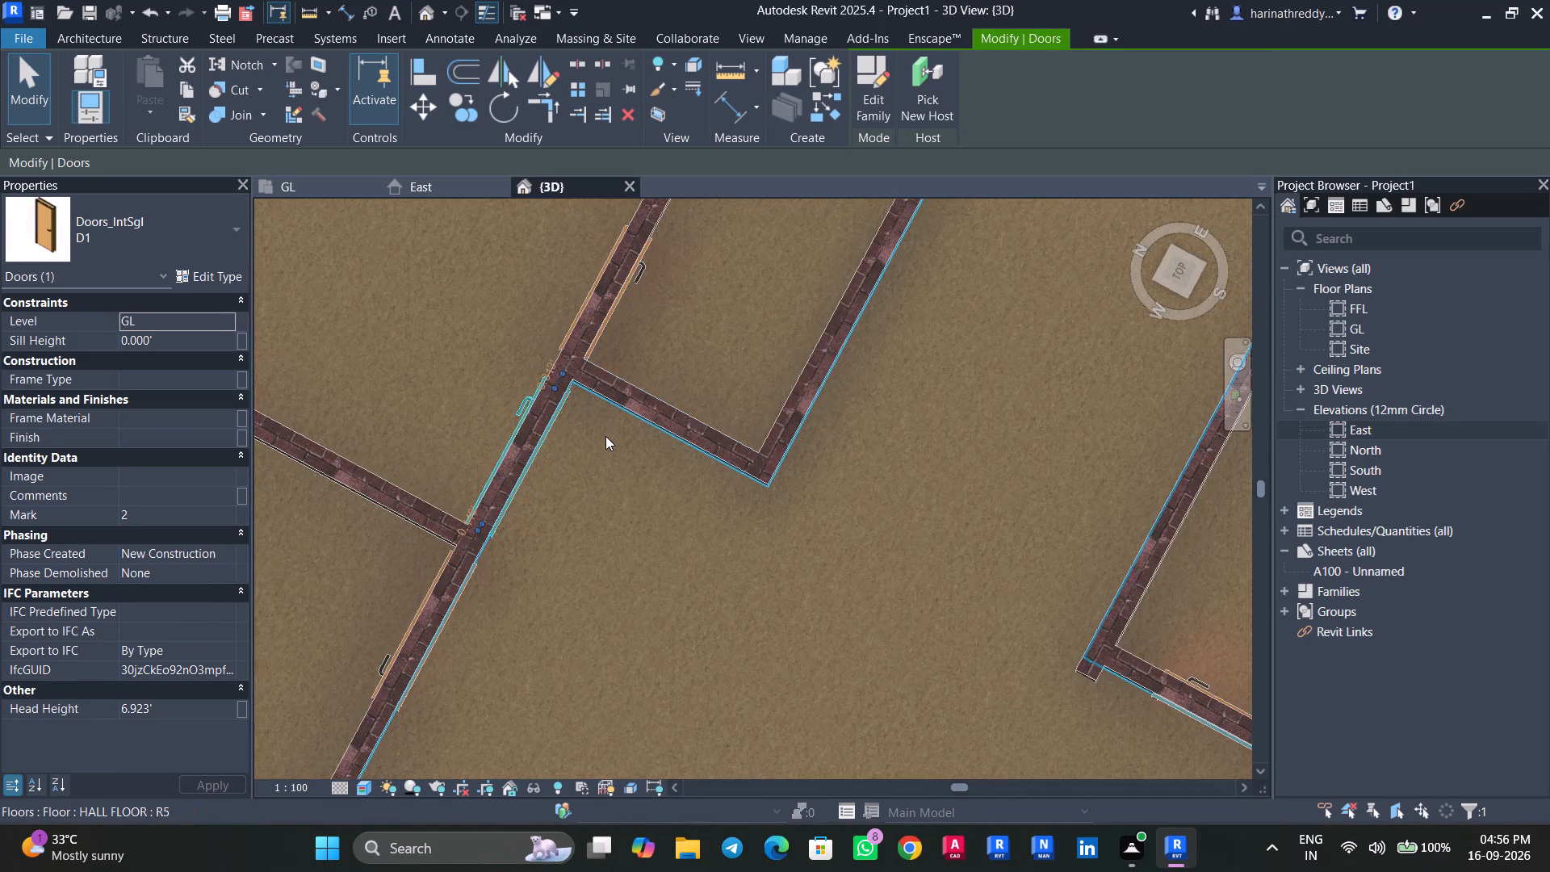
pyautogui.press('Up')
pyautogui.press('Up')
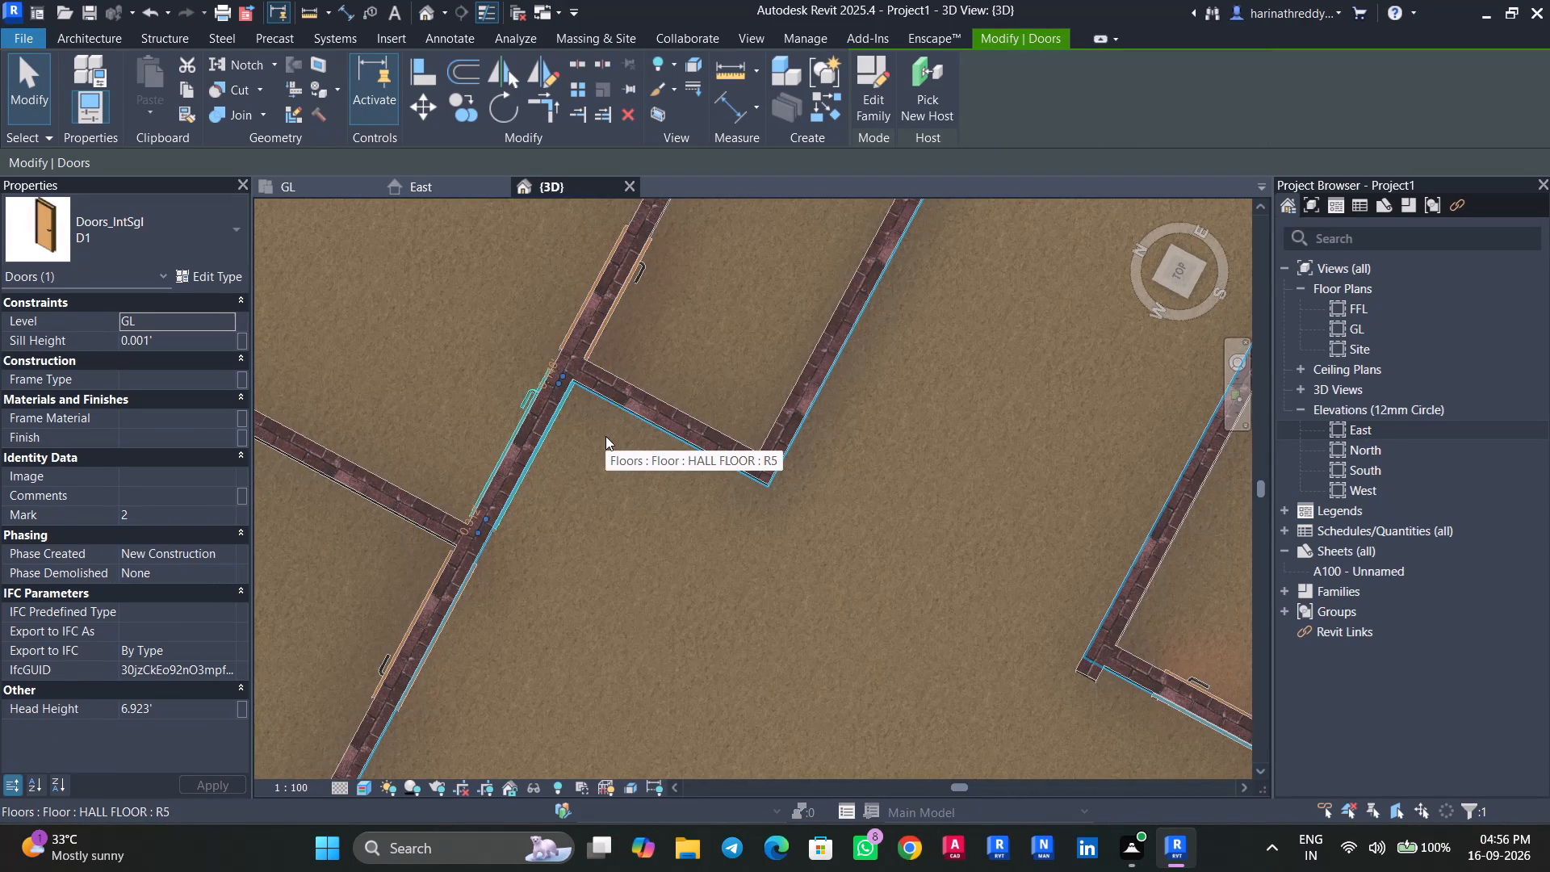
pyautogui.press('Escape')
# Inspect the 3D house model from several sides, checking the interior doors, windows and the front entry door.
pyautogui.scroll(-2, 617, 463)
pyautogui.keyDown('shift'); pyautogui.moveTo(626, 536); pyautogui.dragTo(906, 417, button='middle'); pyautogui.keyUp('shift')
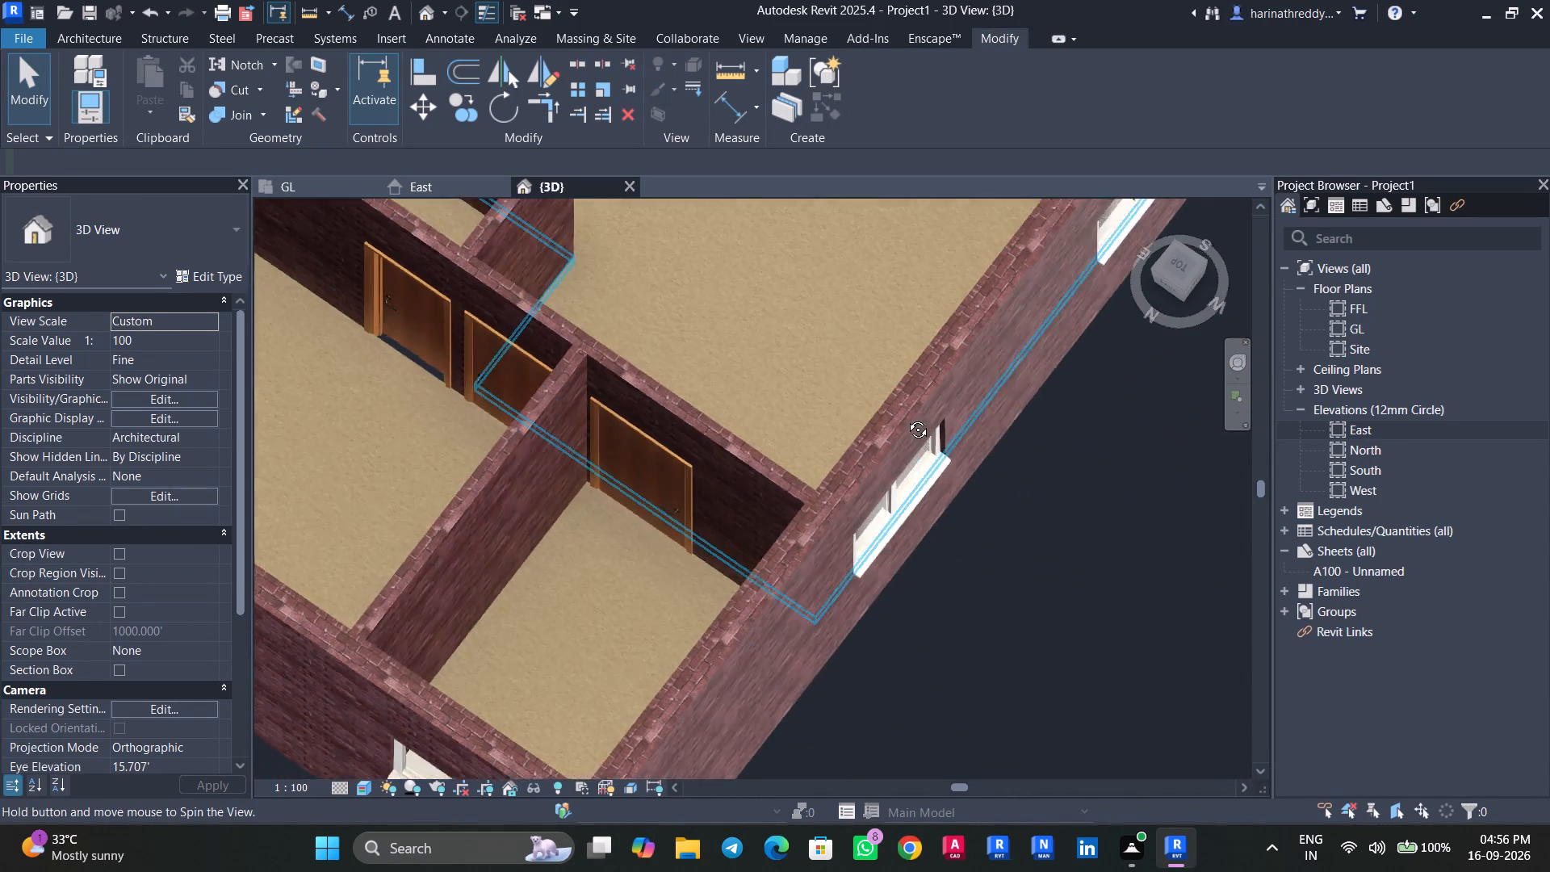
pyautogui.keyDown('shift'); pyautogui.moveTo(906, 417); pyautogui.dragTo(922, 397, button='middle'); pyautogui.keyUp('shift')
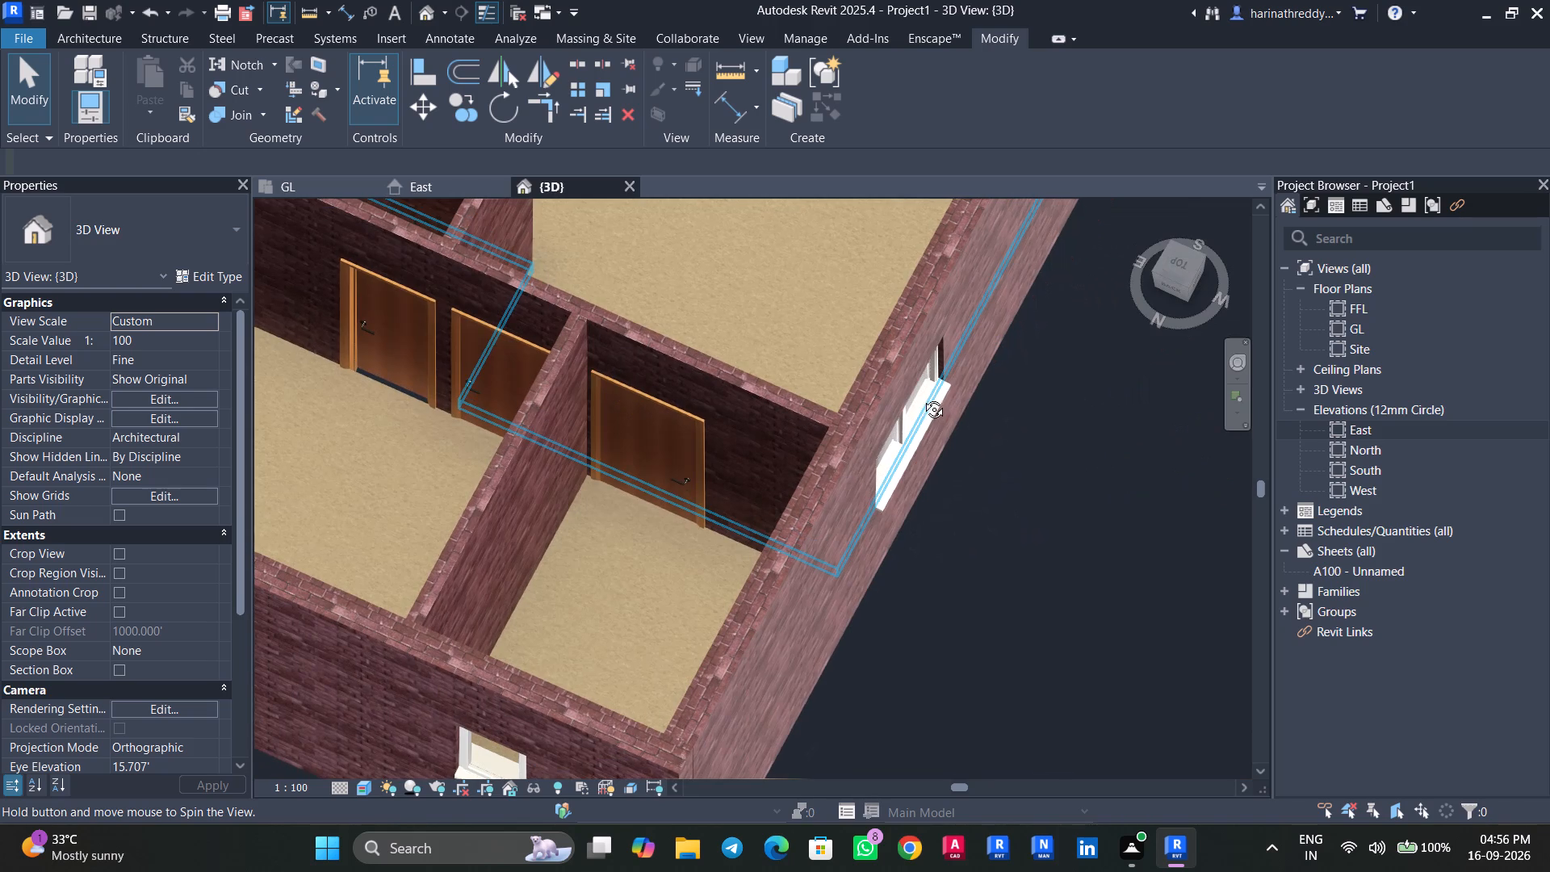
pyautogui.keyDown('shift'); pyautogui.moveTo(922, 397); pyautogui.dragTo(481, 365, button='middle'); pyautogui.keyUp('shift')
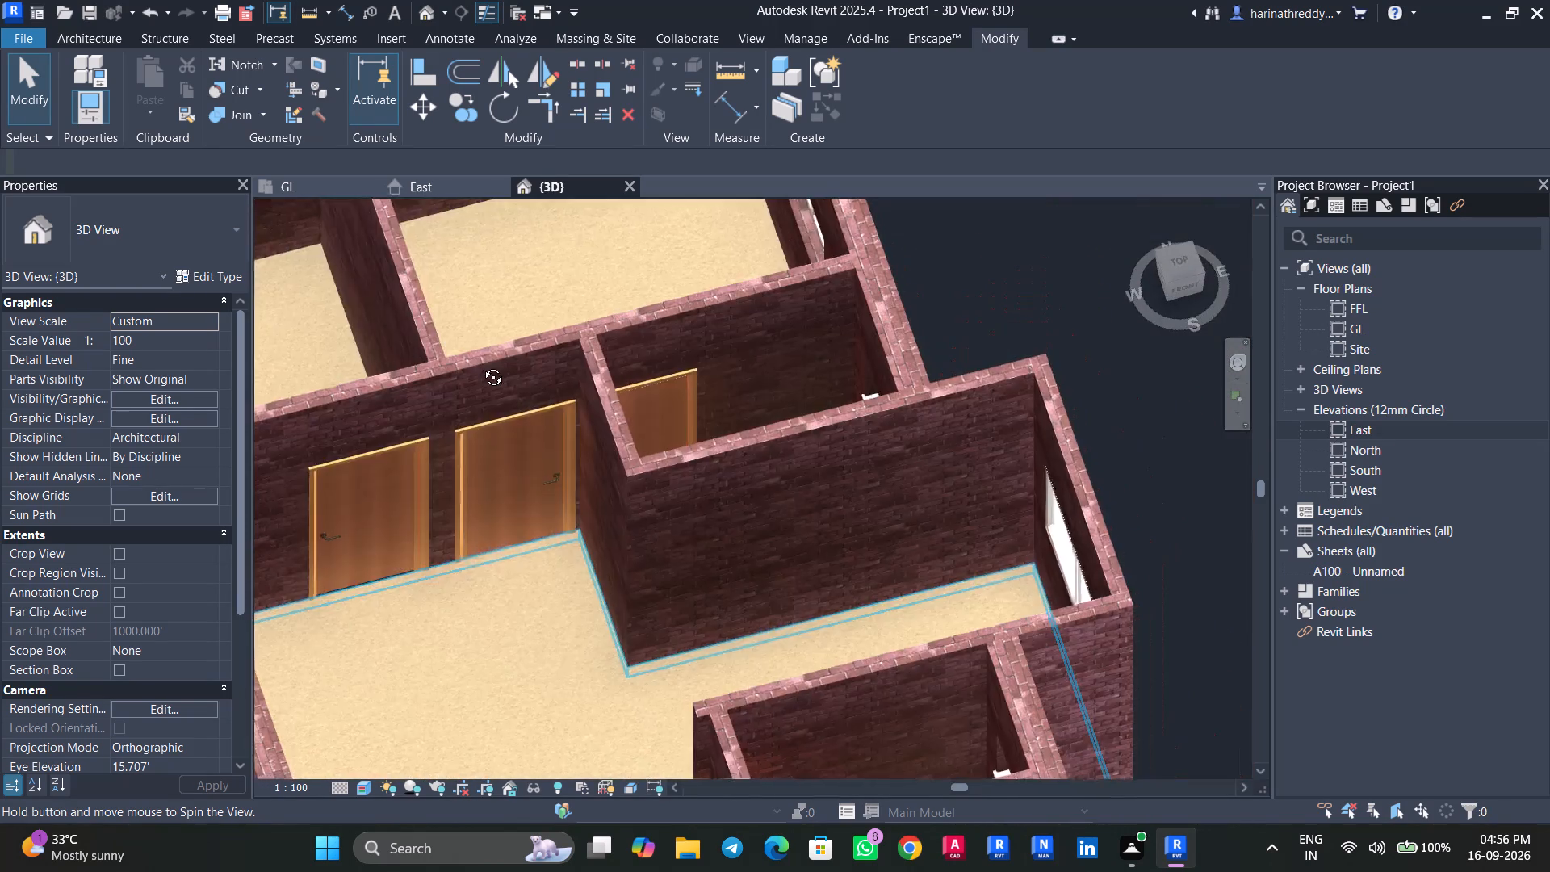
pyautogui.keyDown('shift'); pyautogui.moveTo(481, 365); pyautogui.dragTo(478, 304, button='middle'); pyautogui.keyUp('shift')
pyautogui.scroll(4, 538, 420)
pyautogui.keyDown('shift'); pyautogui.moveTo(580, 602); pyautogui.dragTo(705, 654, button='middle'); pyautogui.keyUp('shift')
pyautogui.keyDown('shift'); pyautogui.scroll(1, 666, 590); pyautogui.keyUp('shift')
pyautogui.keyDown('shift'); pyautogui.scroll(-2, 705, 654); pyautogui.keyUp('shift')
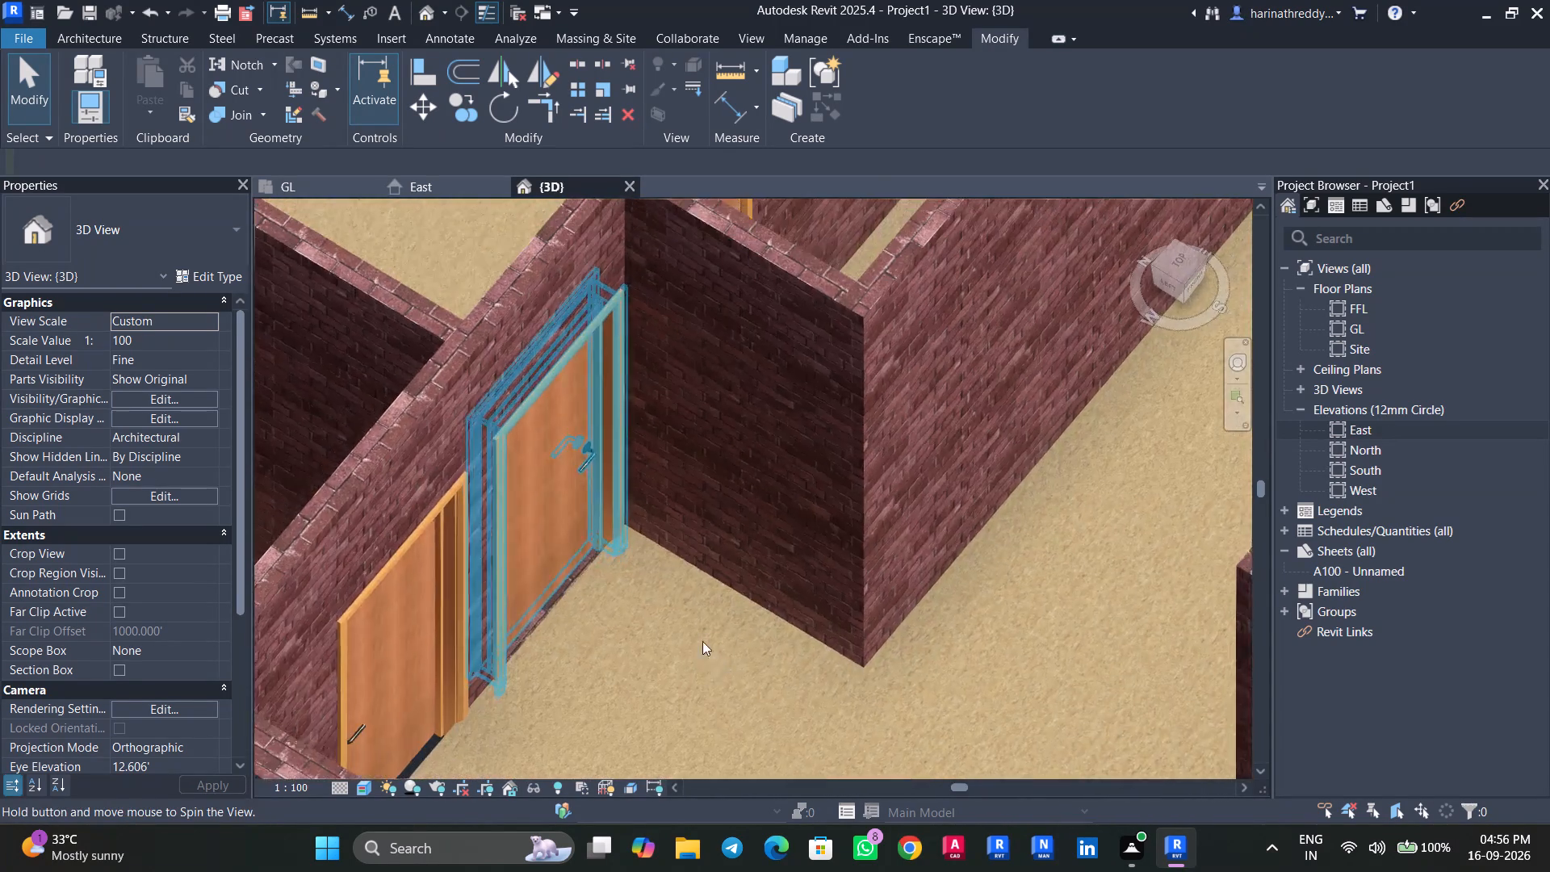
pyautogui.keyDown('shift'); pyautogui.scroll(-8, 702, 641); pyautogui.keyUp('shift')
pyautogui.keyDown('shift'); pyautogui.moveTo(735, 639); pyautogui.dragTo(882, 623, button='middle'); pyautogui.keyUp('shift')
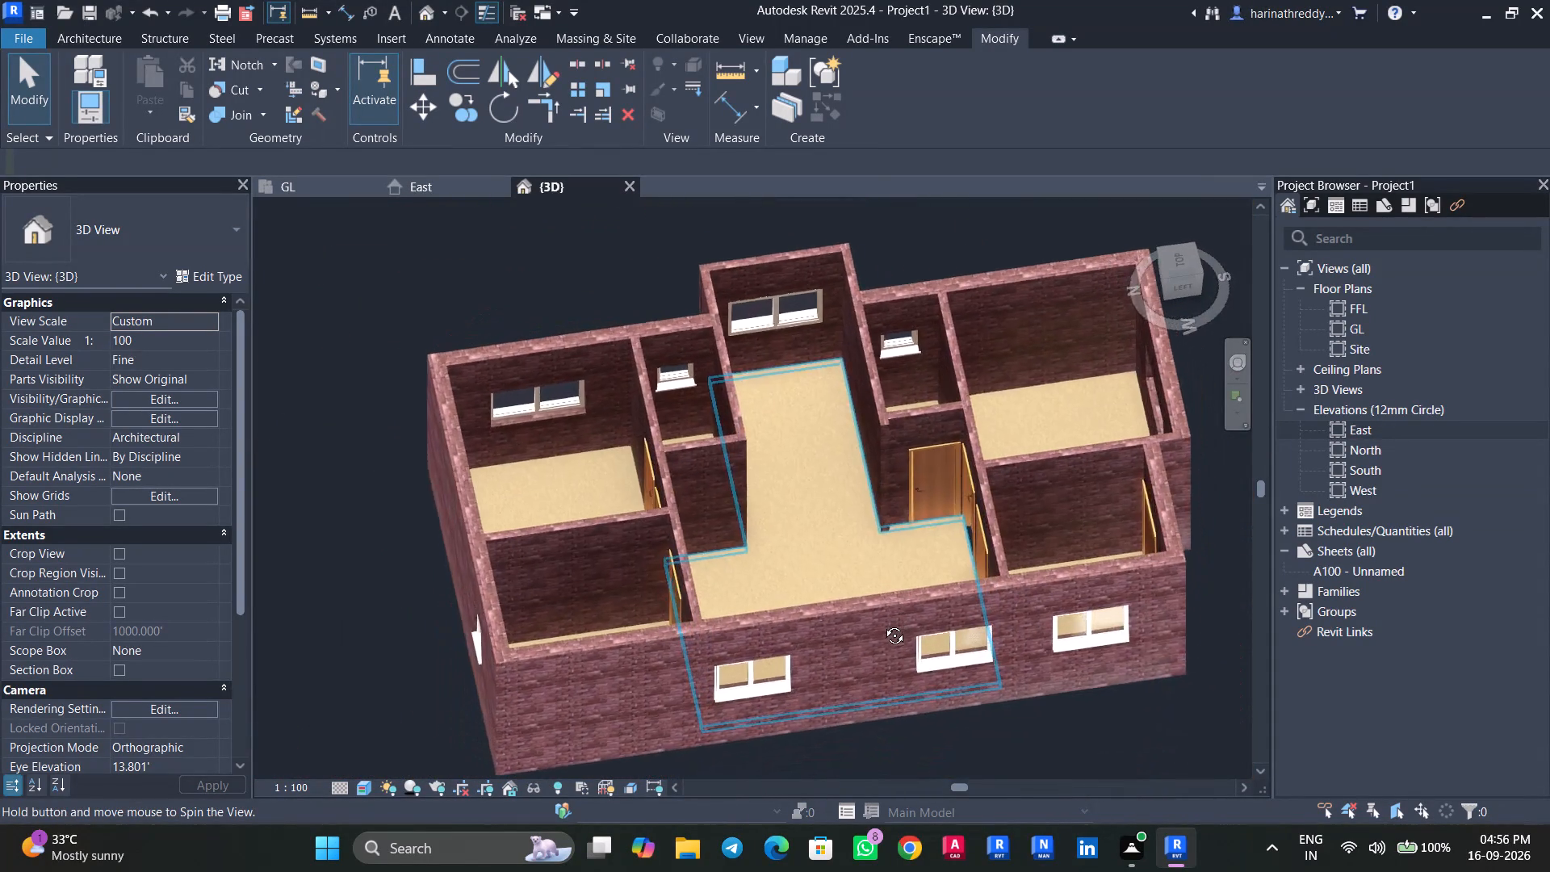
pyautogui.keyDown('shift'); pyautogui.moveTo(882, 623); pyautogui.dragTo(1041, 581, button='middle'); pyautogui.keyUp('shift')
pyautogui.scroll(2, 814, 347)
pyautogui.scroll(-1, 814, 347)
pyautogui.scroll(8, 814, 347)
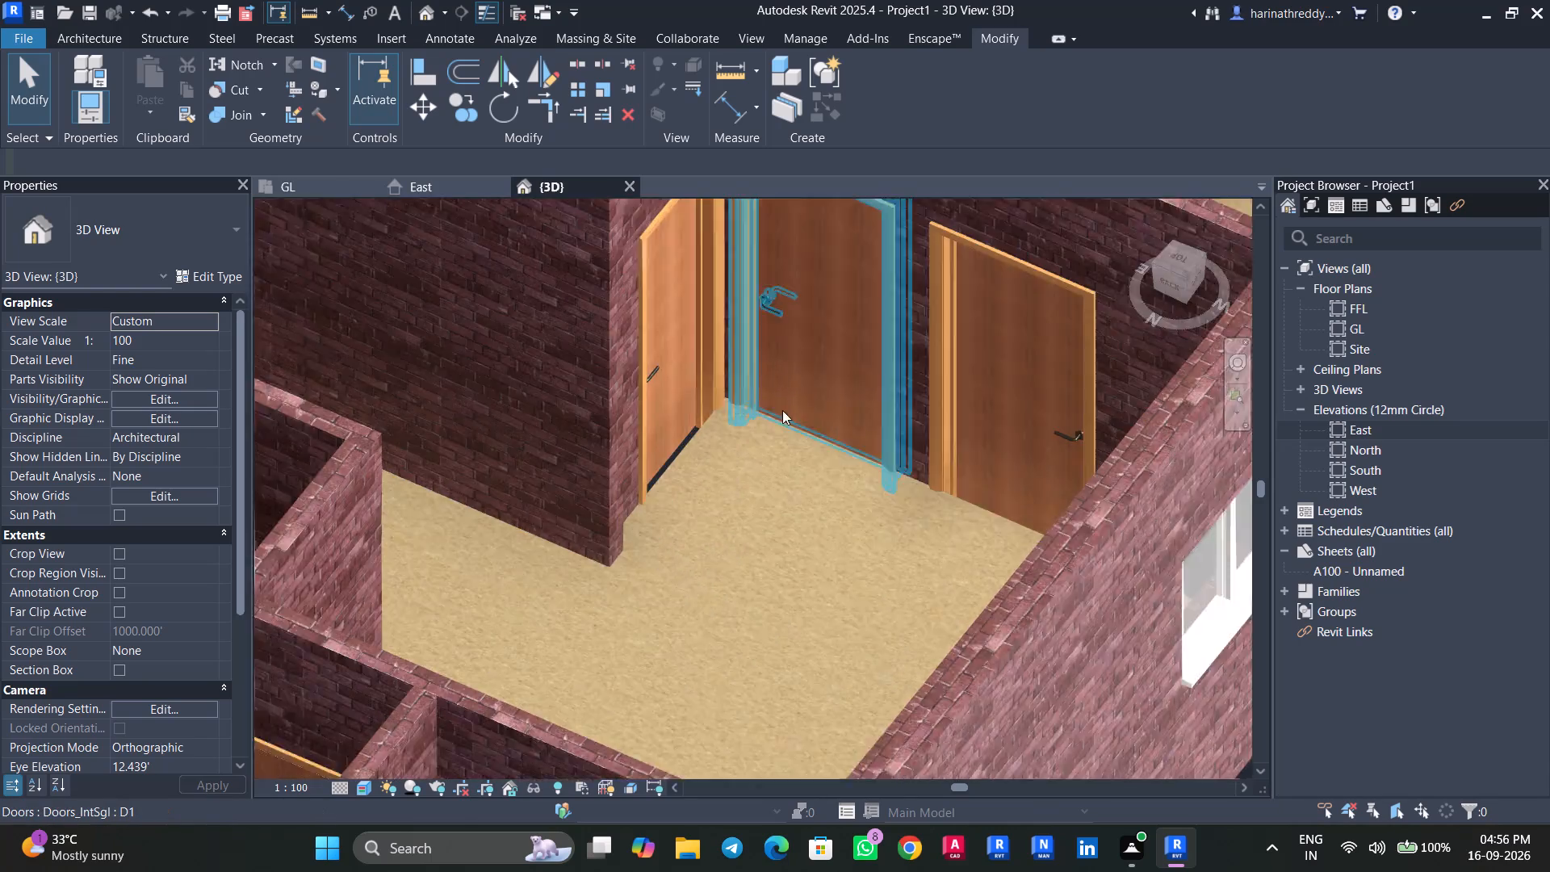
pyautogui.keyDown('shift'); pyautogui.moveTo(752, 496); pyautogui.dragTo(752, 399, button='middle'); pyautogui.keyUp('shift')
pyautogui.scroll(-8, 764, 457)
pyautogui.keyDown('shift'); pyautogui.moveTo(777, 509); pyautogui.dragTo(800, 560, button='middle'); pyautogui.keyUp('shift')
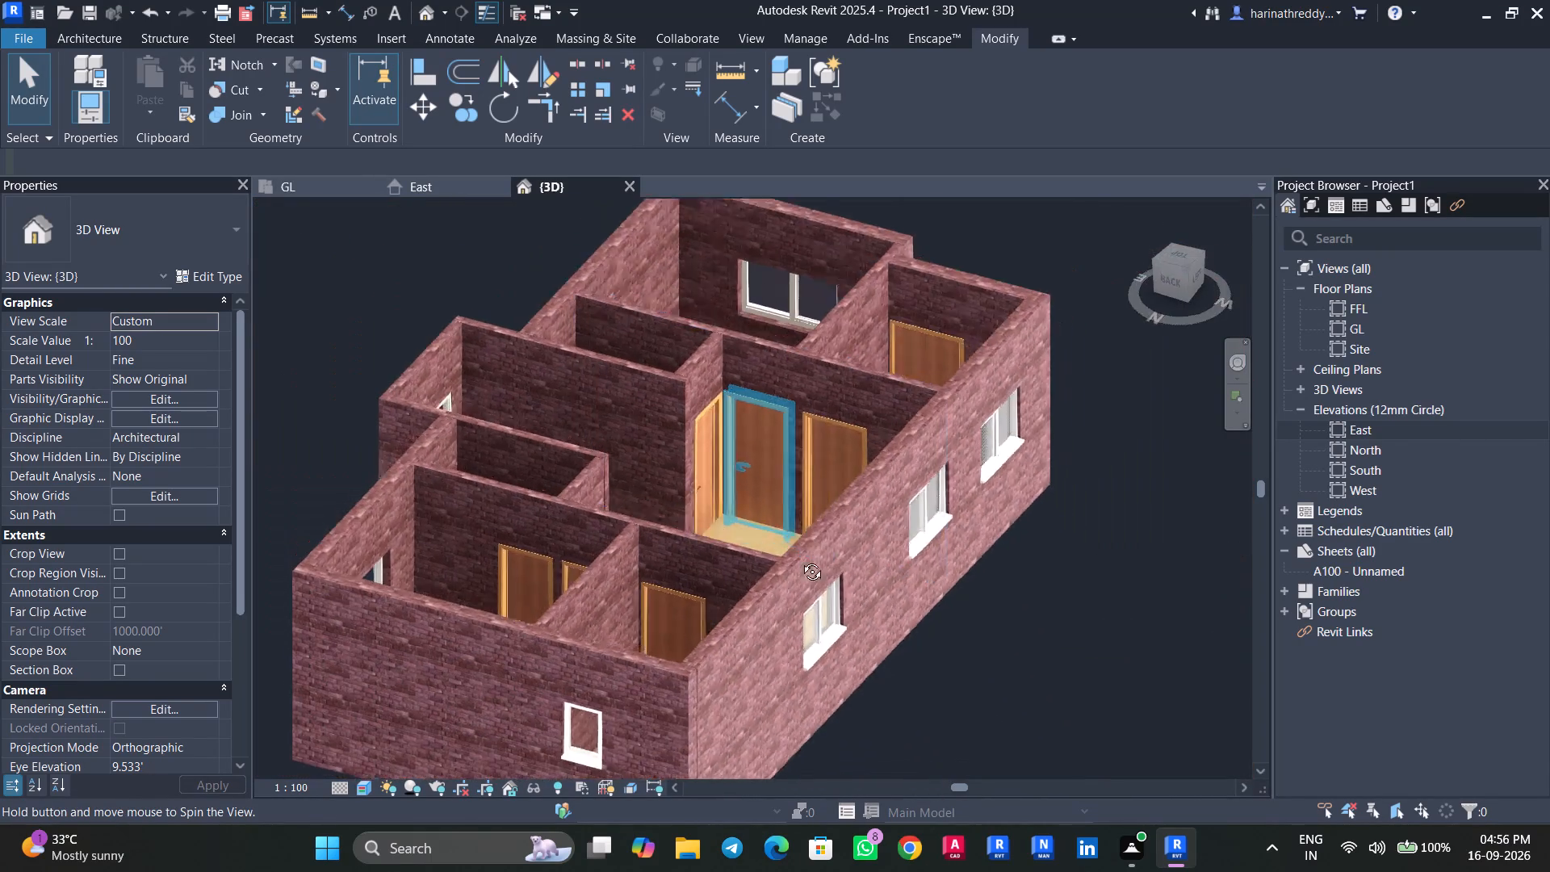
pyautogui.keyDown('shift'); pyautogui.moveTo(800, 560); pyautogui.dragTo(549, 557, button='middle'); pyautogui.keyUp('shift')
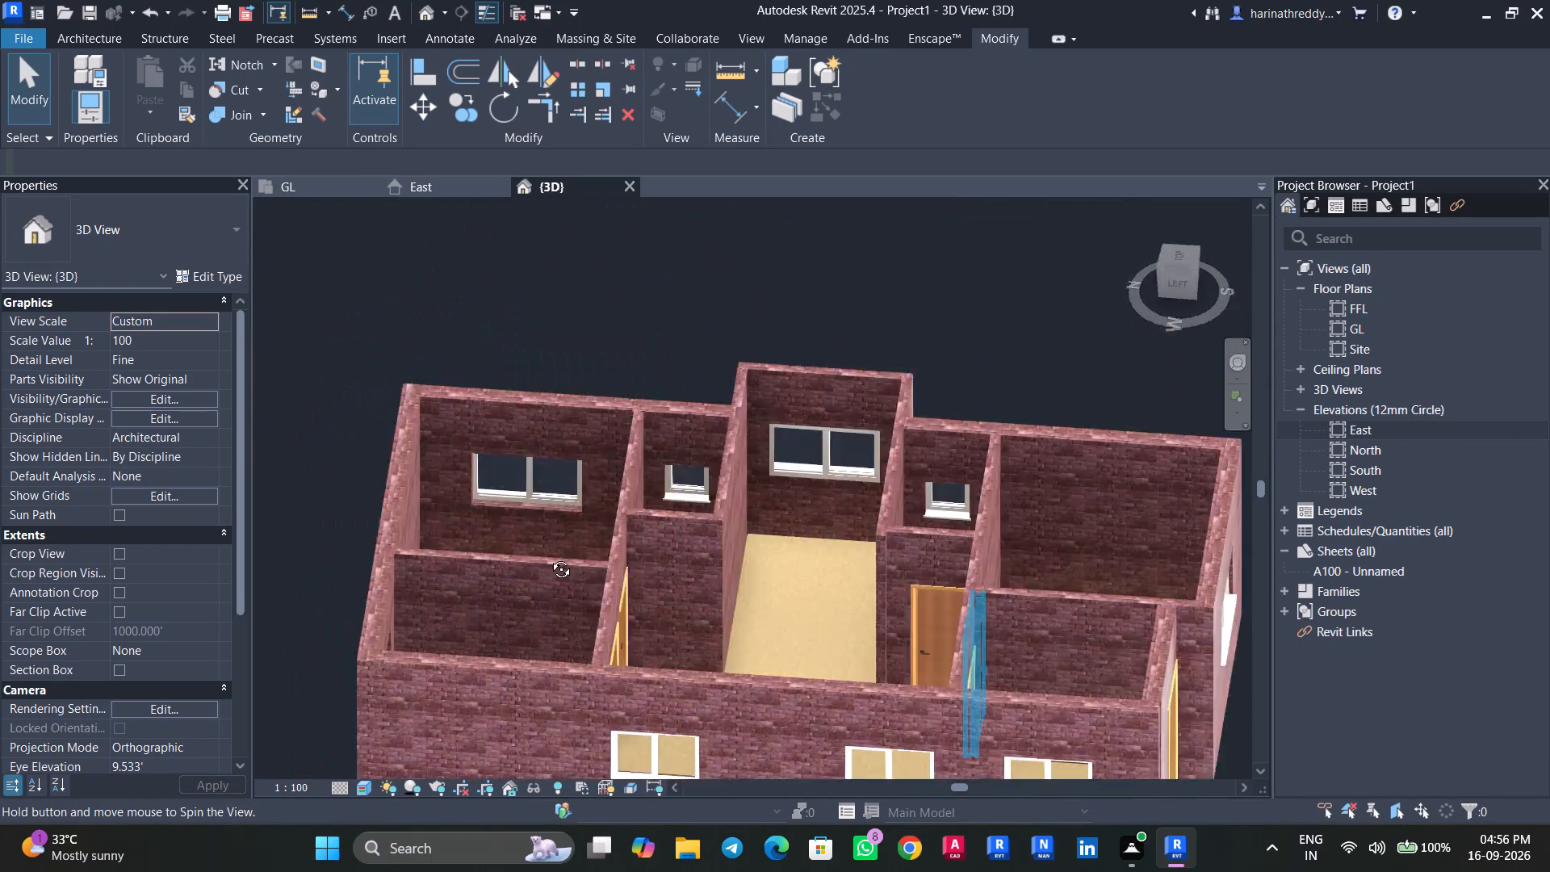
pyautogui.keyDown('shift'); pyautogui.moveTo(549, 557); pyautogui.dragTo(457, 297, button='middle'); pyautogui.keyUp('shift')
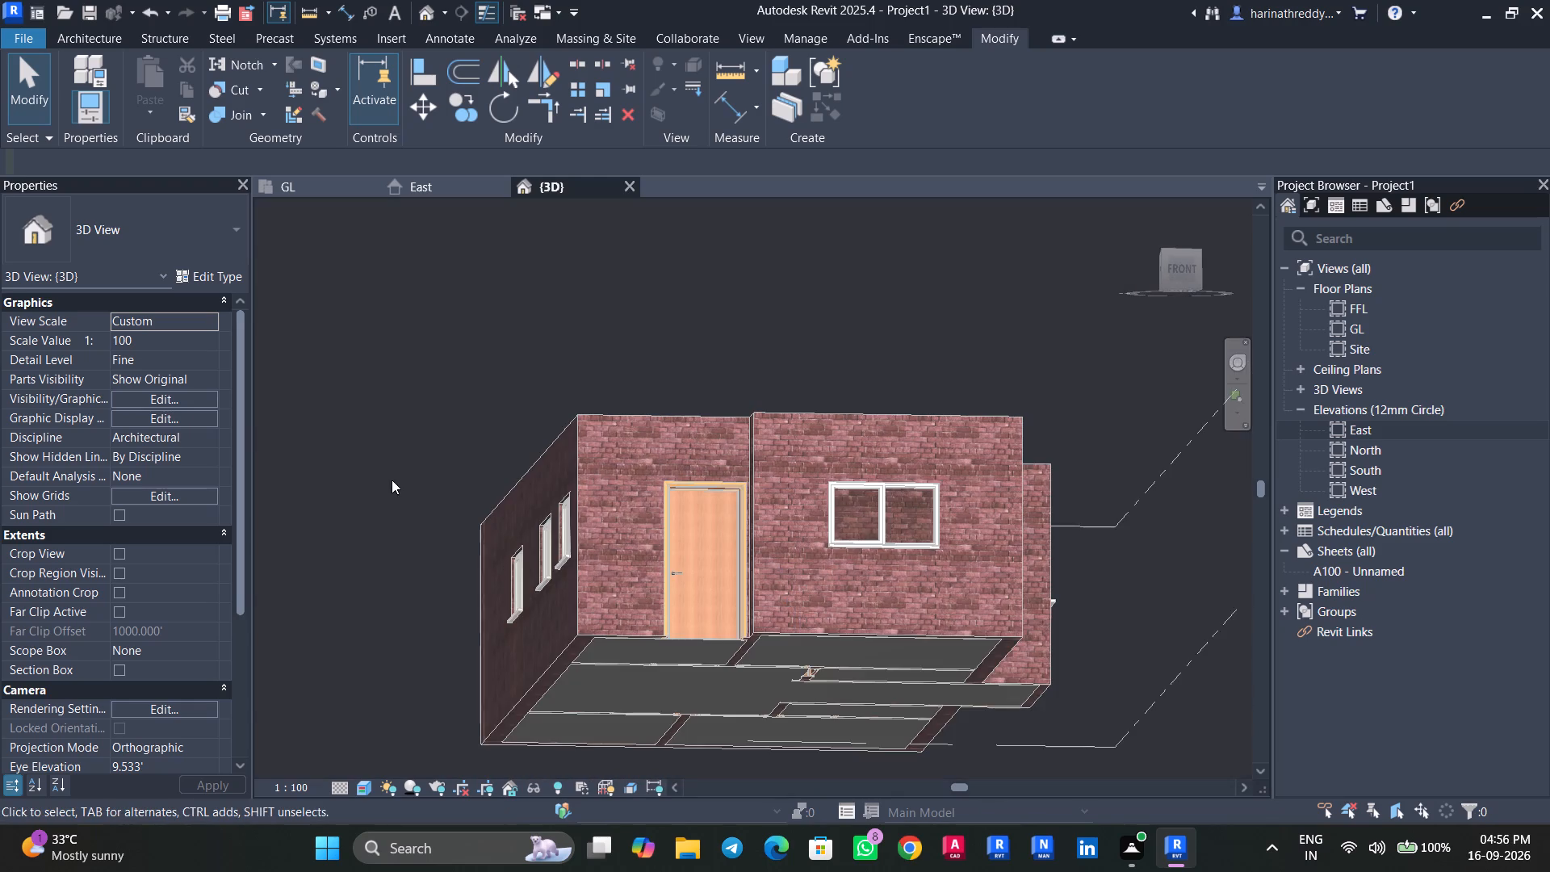
# Join the kitchen floor with the inner wall between the kitchen and the hall, seen from below in 3D.
pyautogui.keyDown('shift'); pyautogui.moveTo(421, 446); pyautogui.dragTo(616, 145, button='middle'); pyautogui.keyUp('shift')
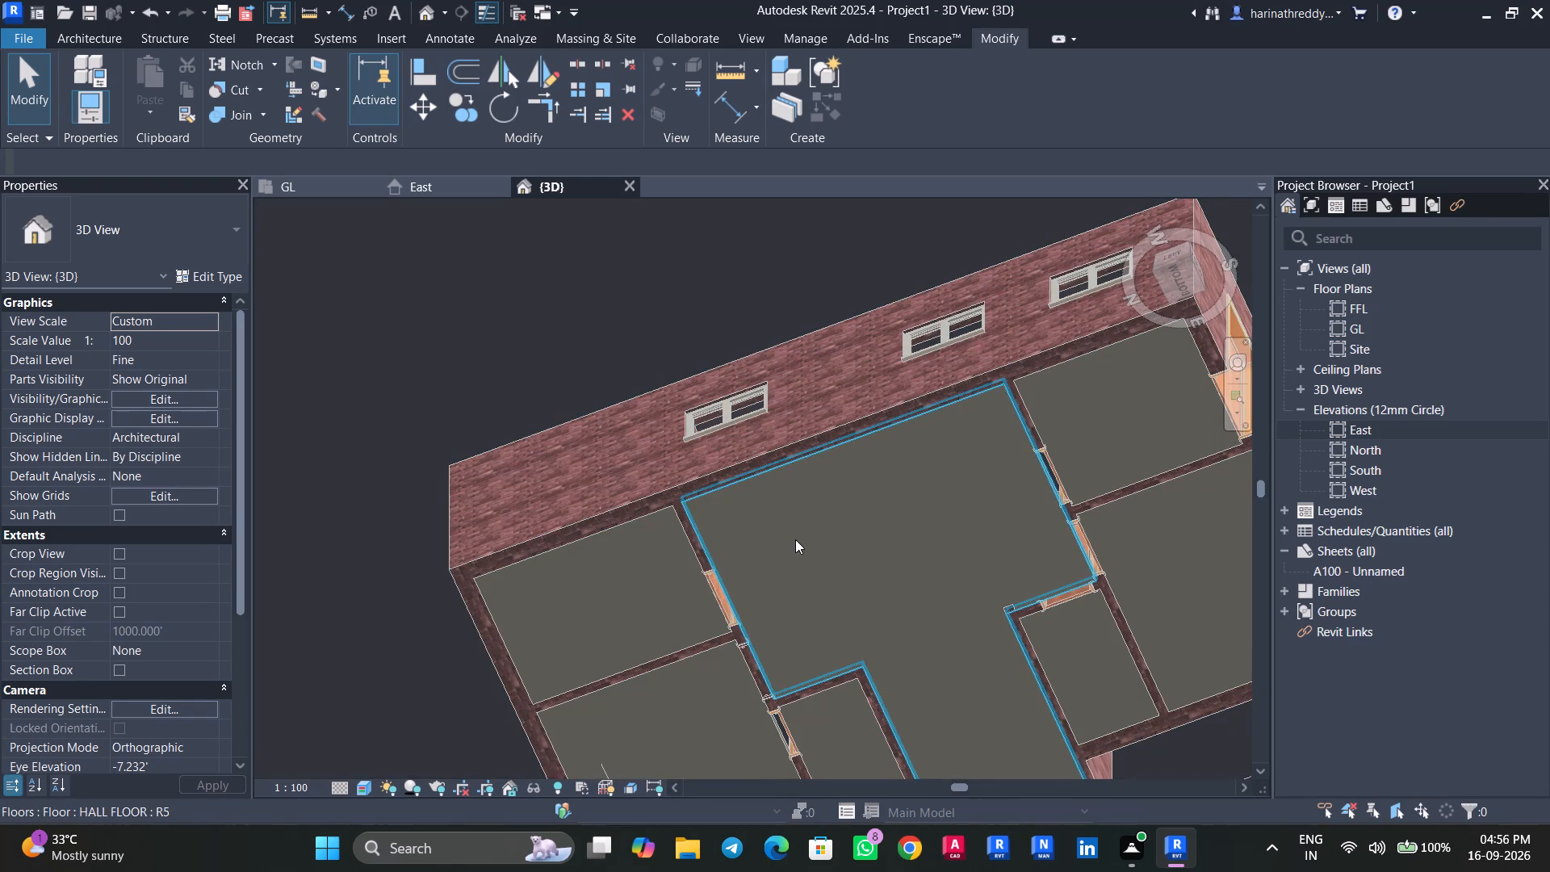
pyautogui.keyDown('shift'); pyautogui.moveTo(799, 538); pyautogui.dragTo(832, 420, button='middle'); pyautogui.keyUp('shift')
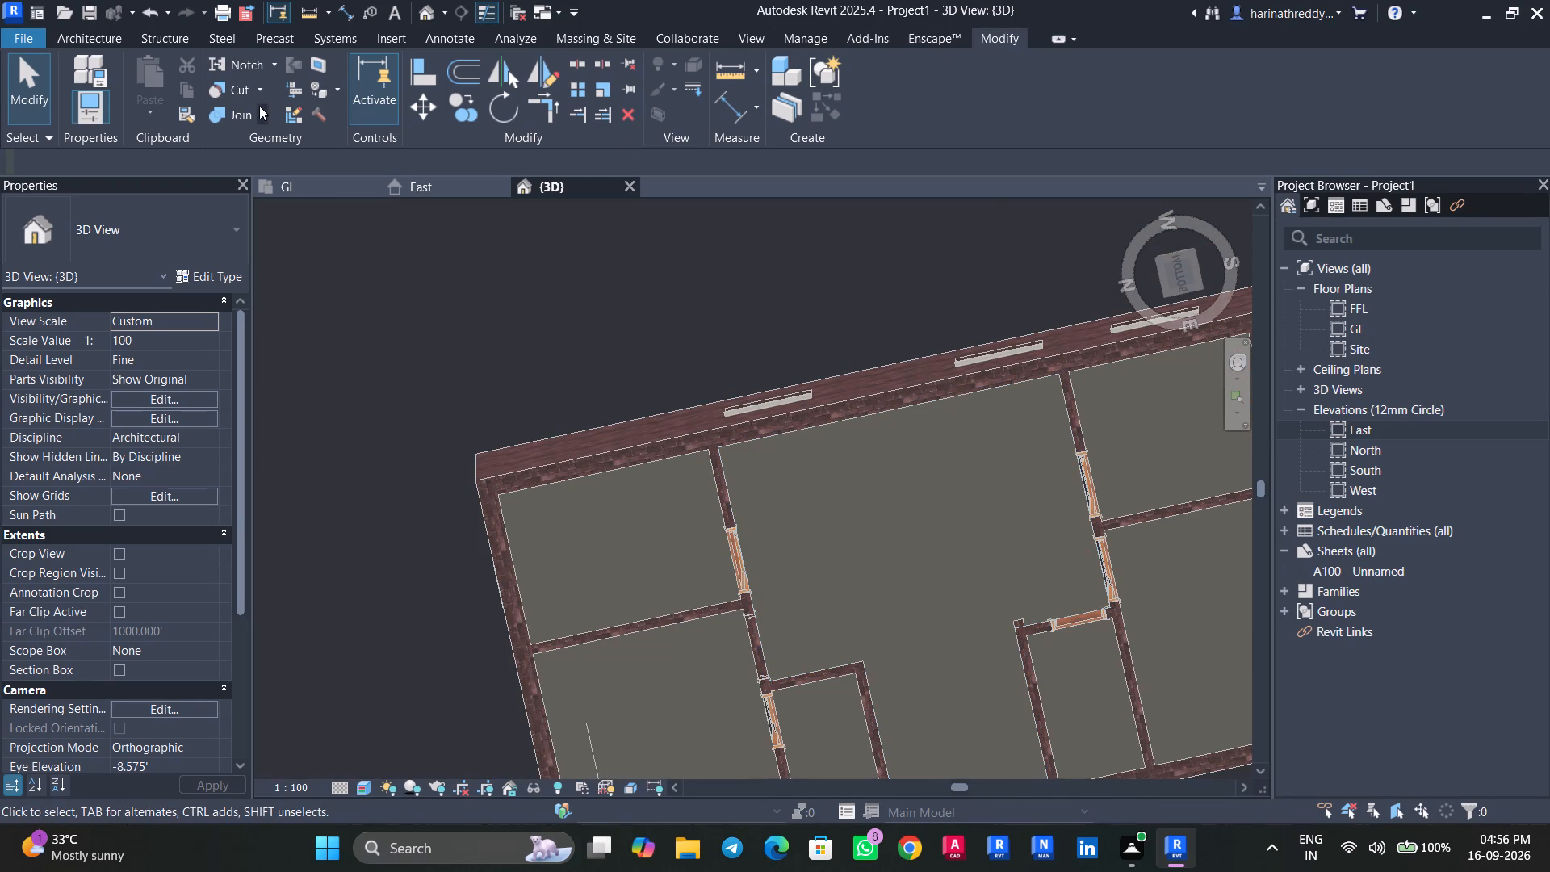
pyautogui.click(258, 106)
pyautogui.click(252, 136)
pyautogui.click(604, 535)
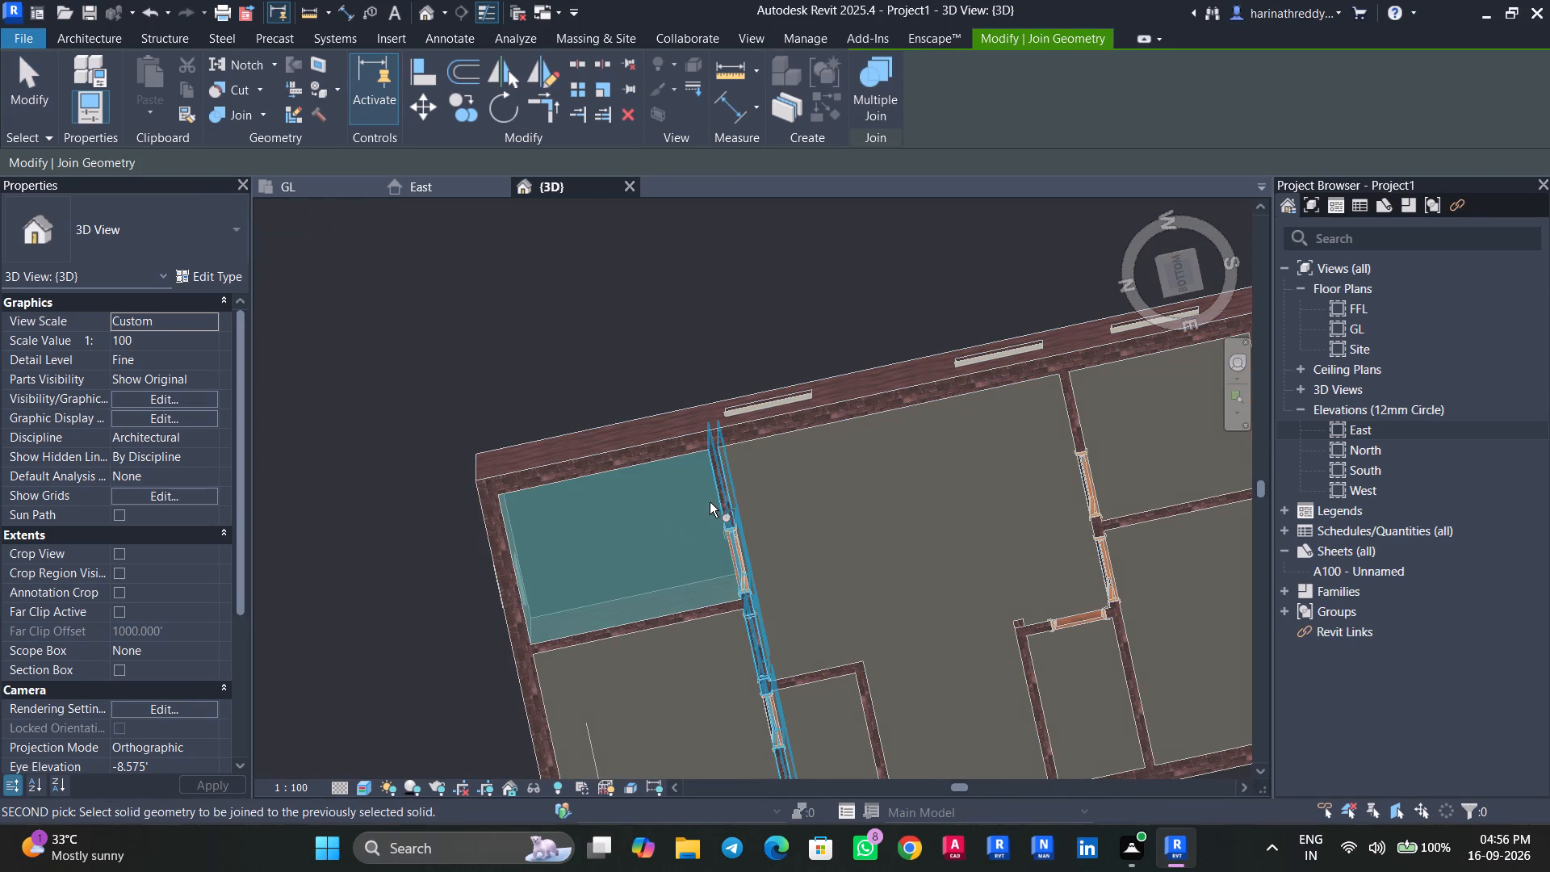
pyautogui.click(715, 492)
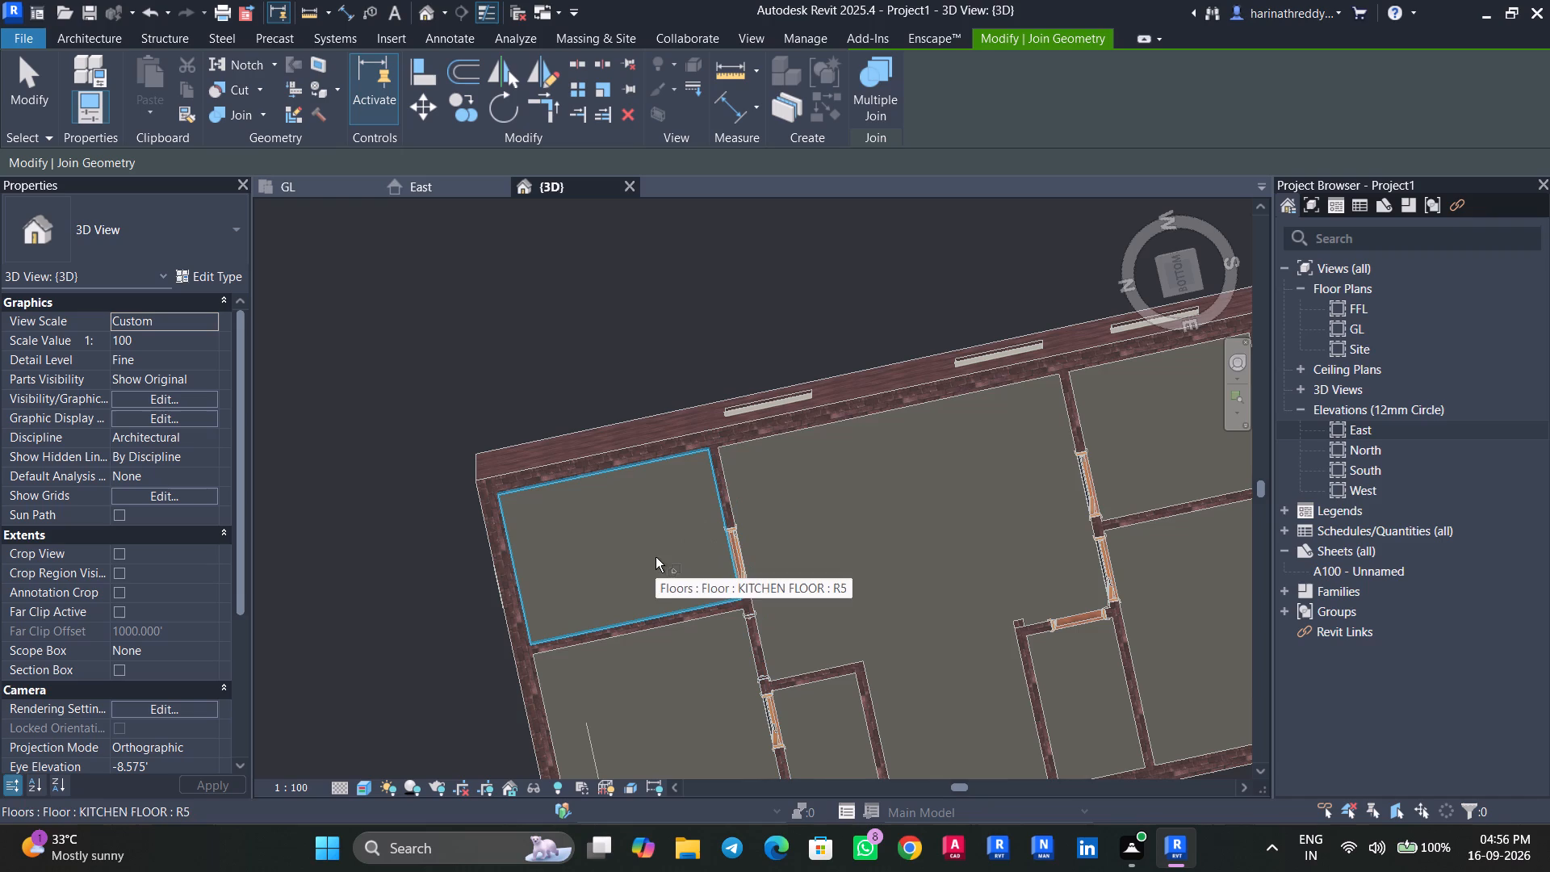
# In the 3D bottom view, join the hall floor with the inner wall between the hall and Bedroom-1's toilet.
pyautogui.click(1184, 269)
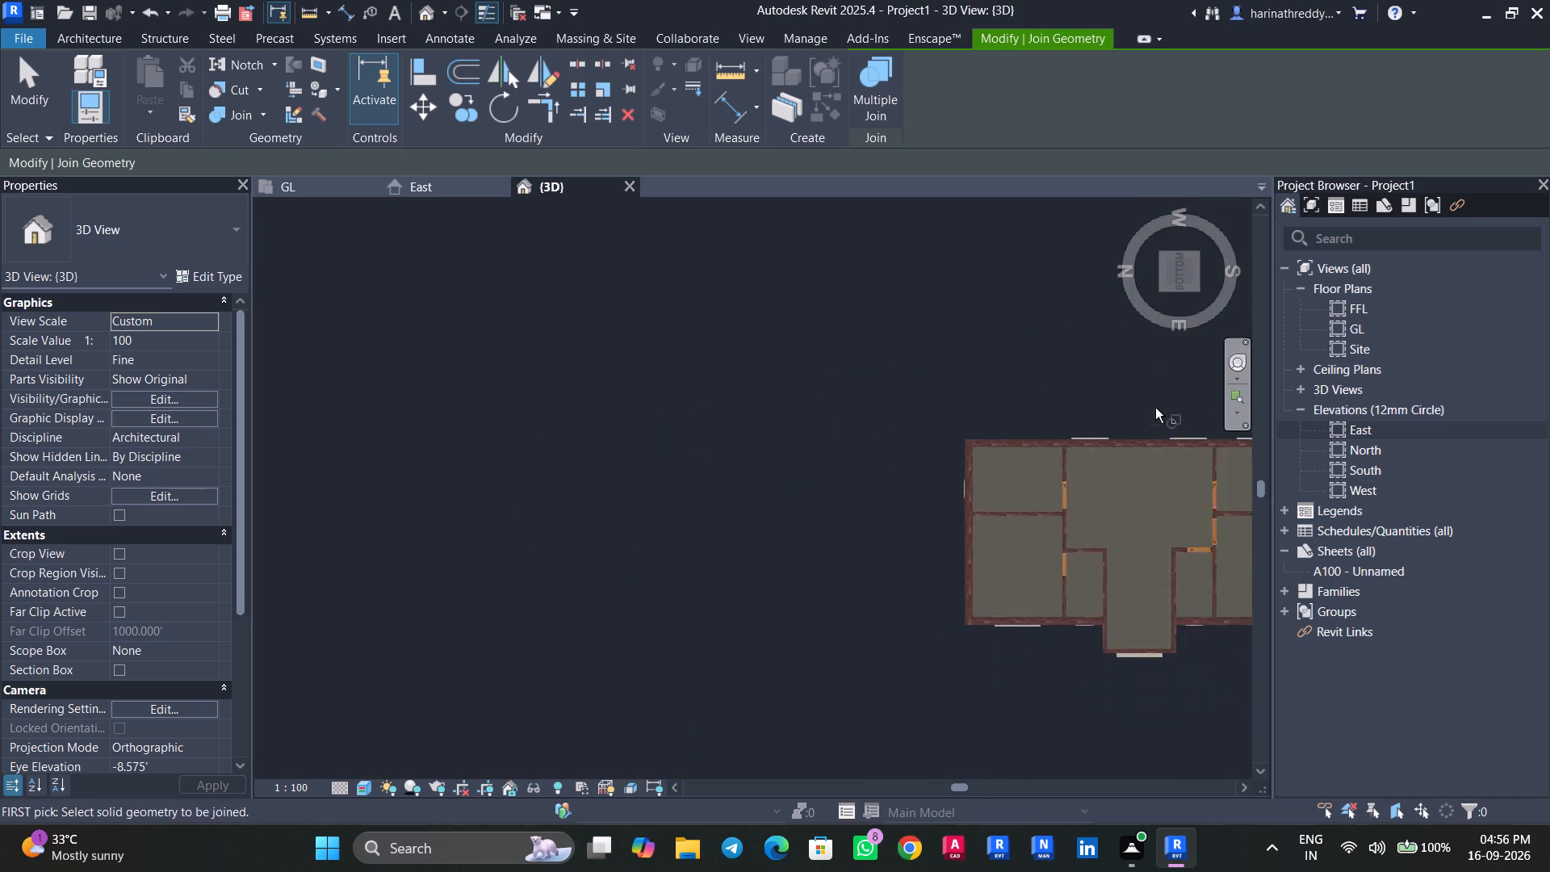
pyautogui.scroll(4, 693, 430)
pyautogui.click(693, 430)
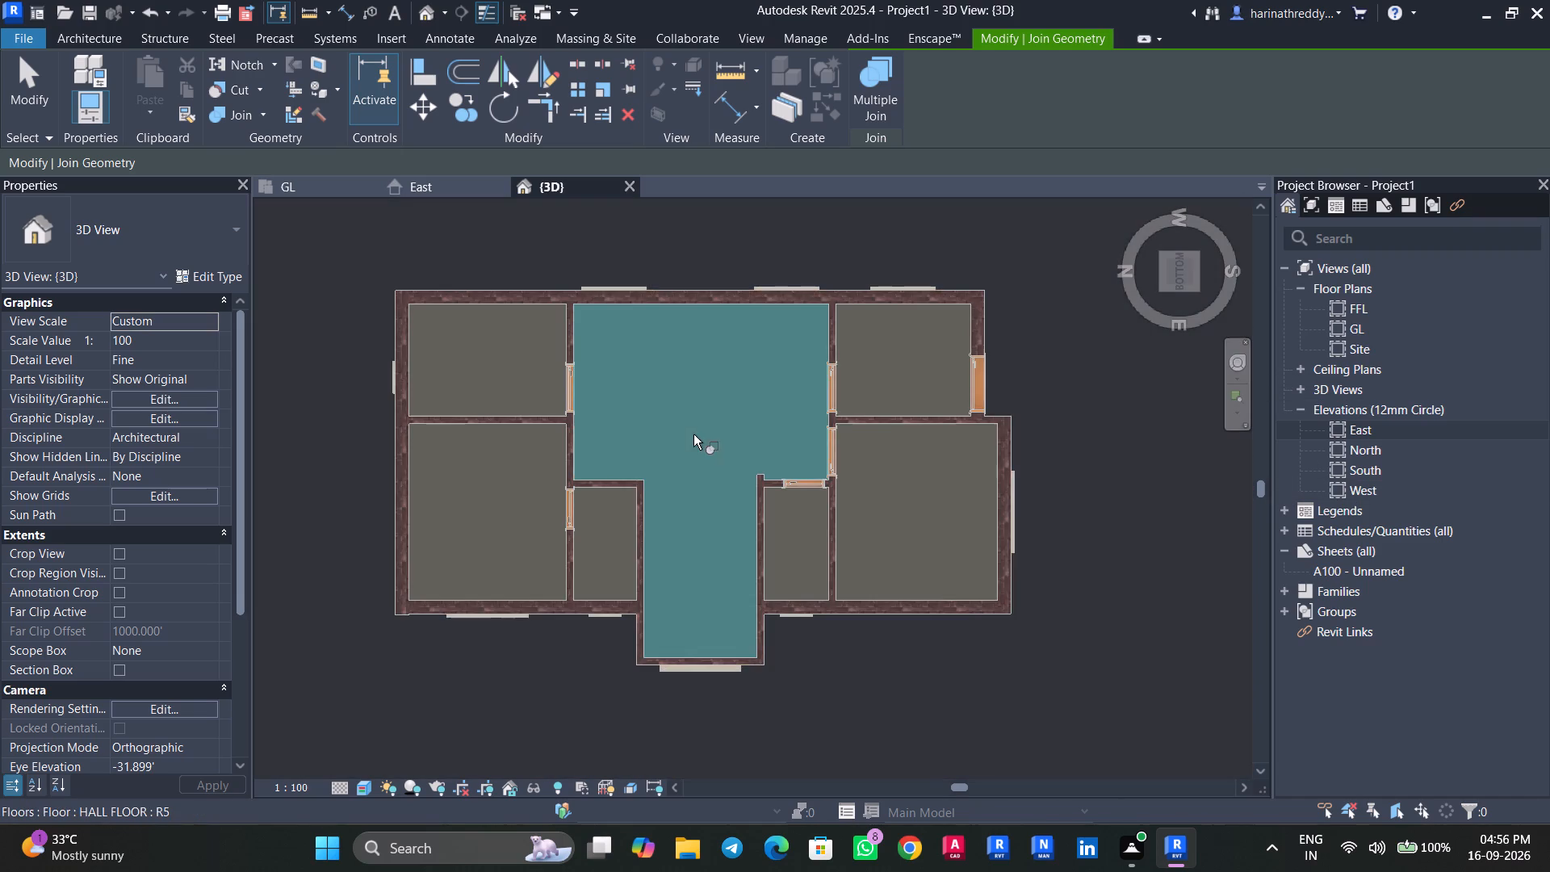
pyautogui.scroll(3, 583, 476)
pyautogui.click(604, 481)
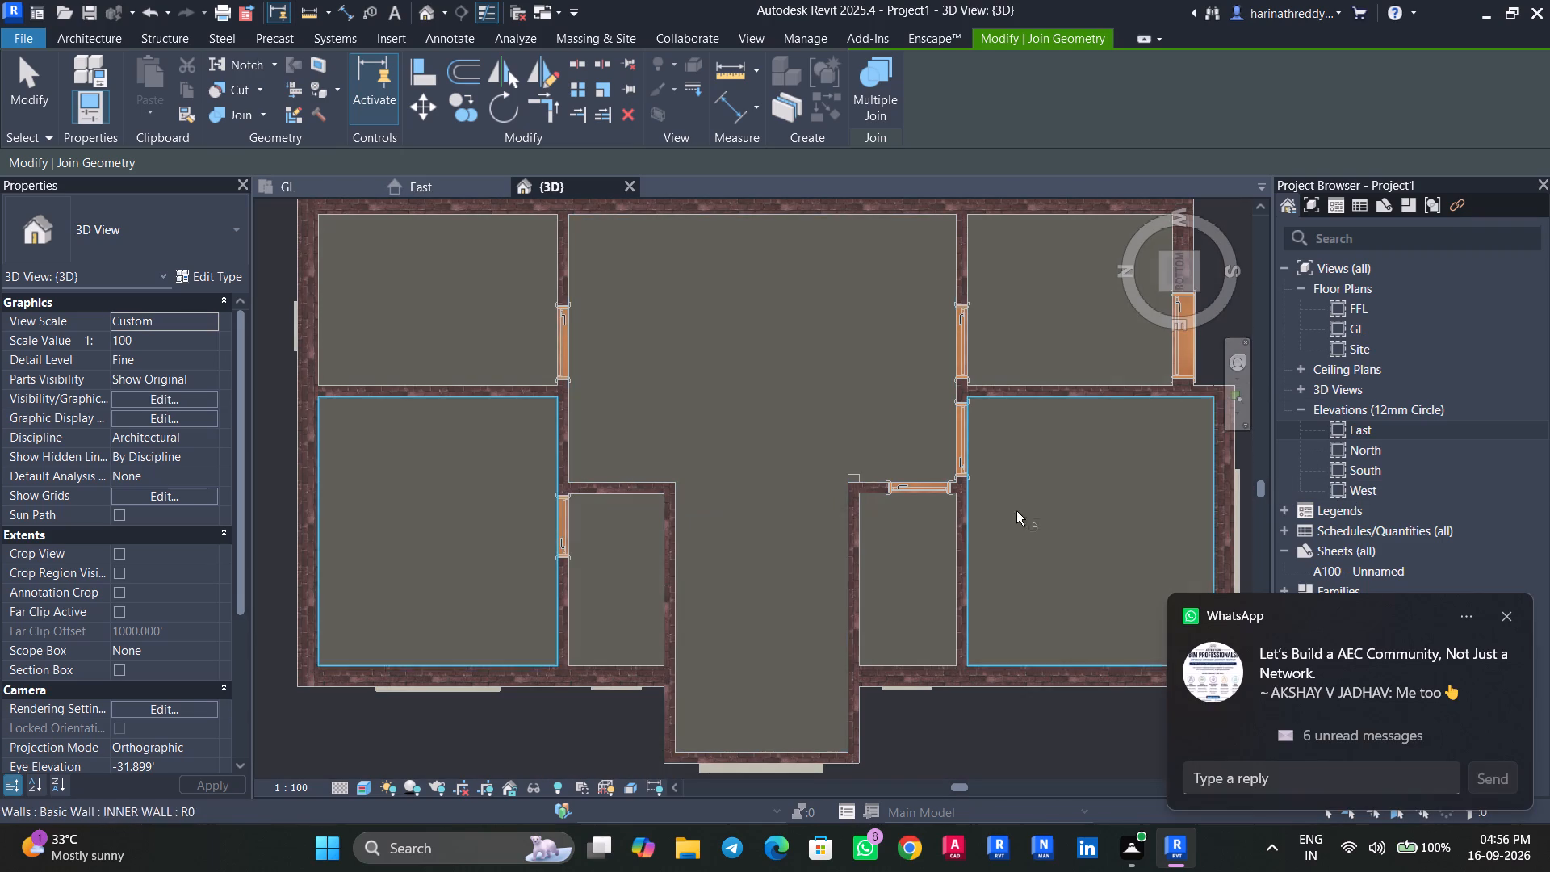
pyautogui.click(1510, 614)
# Examine the house model in 3D from outside and above, and leave the Join Geometry command.
pyautogui.scroll(-3, 934, 524)
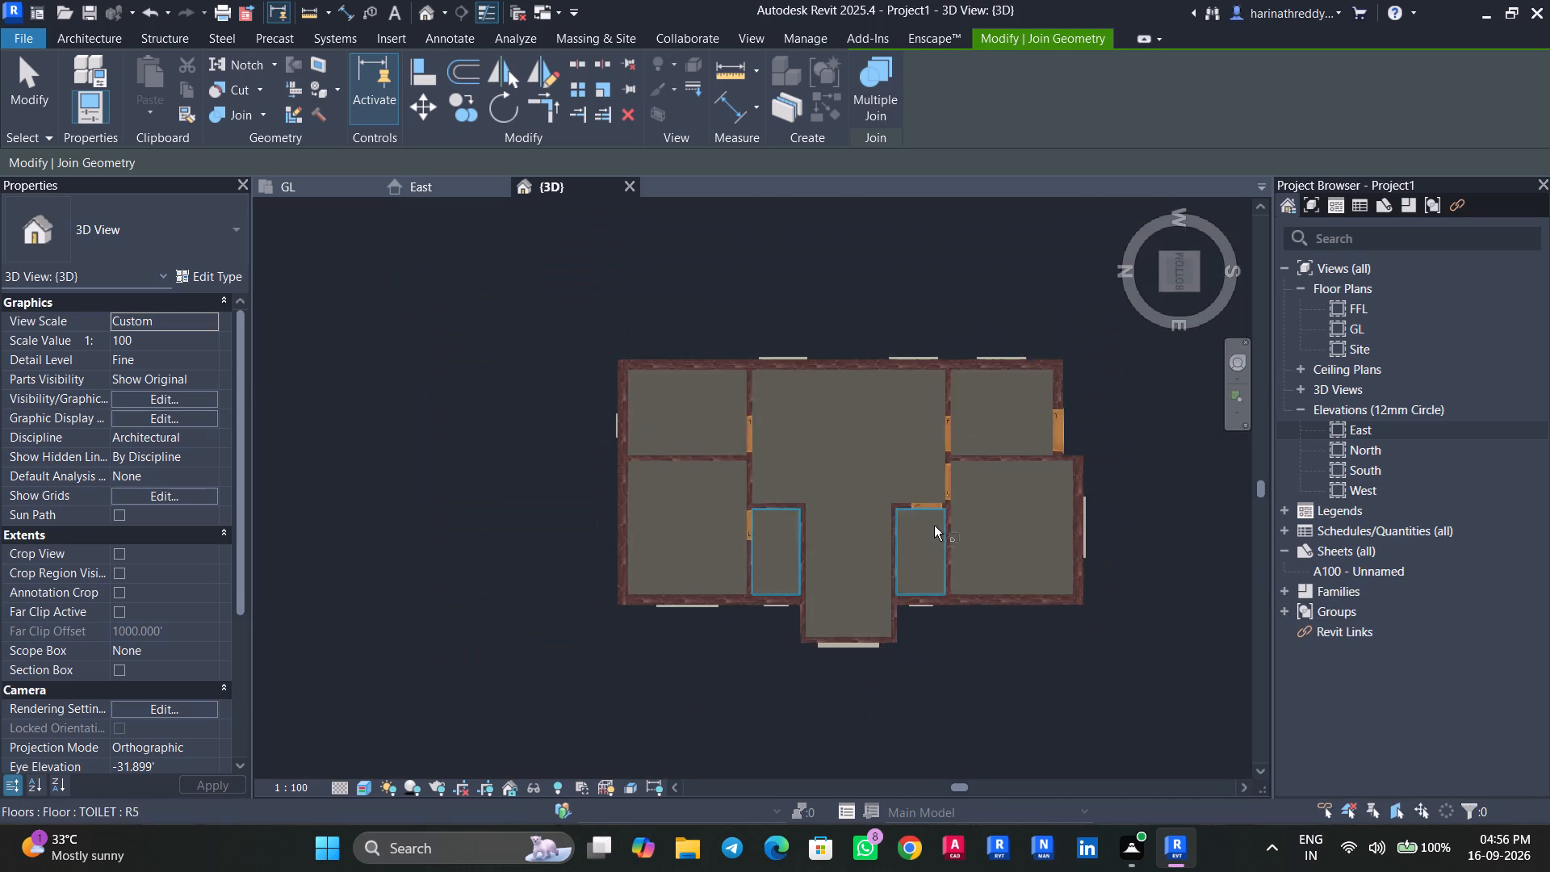
pyautogui.scroll(-8, 934, 521)
pyautogui.keyDown('shift'); pyautogui.moveTo(1029, 387); pyautogui.dragTo(954, 743, button='middle'); pyautogui.keyUp('shift')
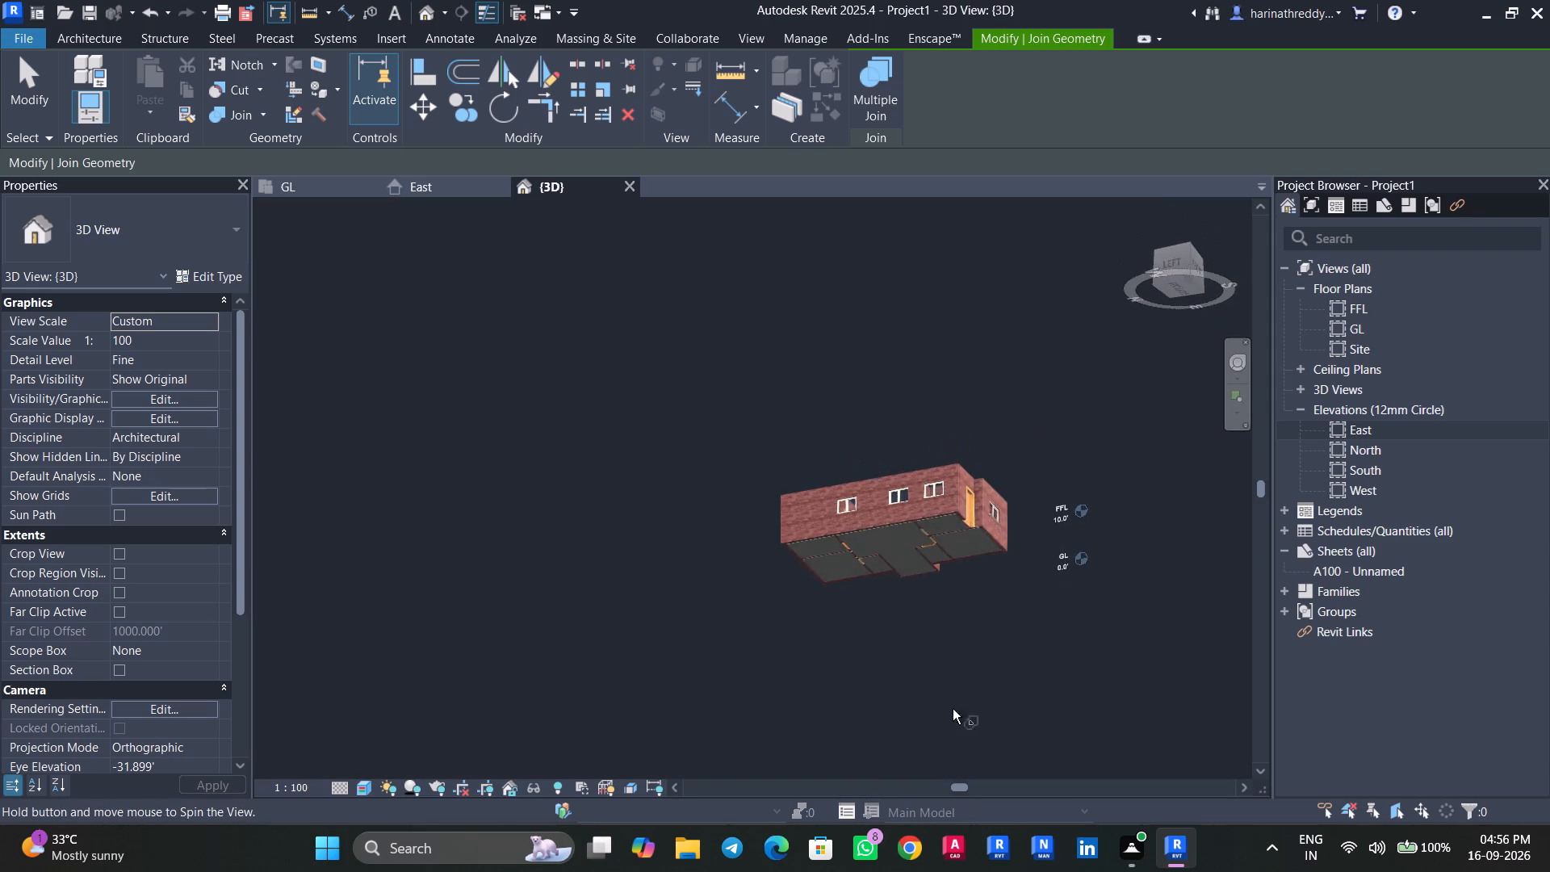
pyautogui.keyDown('shift'); pyautogui.moveTo(894, 331); pyautogui.dragTo(952, 650, button='middle'); pyautogui.keyUp('shift')
pyautogui.scroll(3, 991, 536)
pyautogui.scroll(-1, 991, 535)
pyautogui.scroll(6, 991, 535)
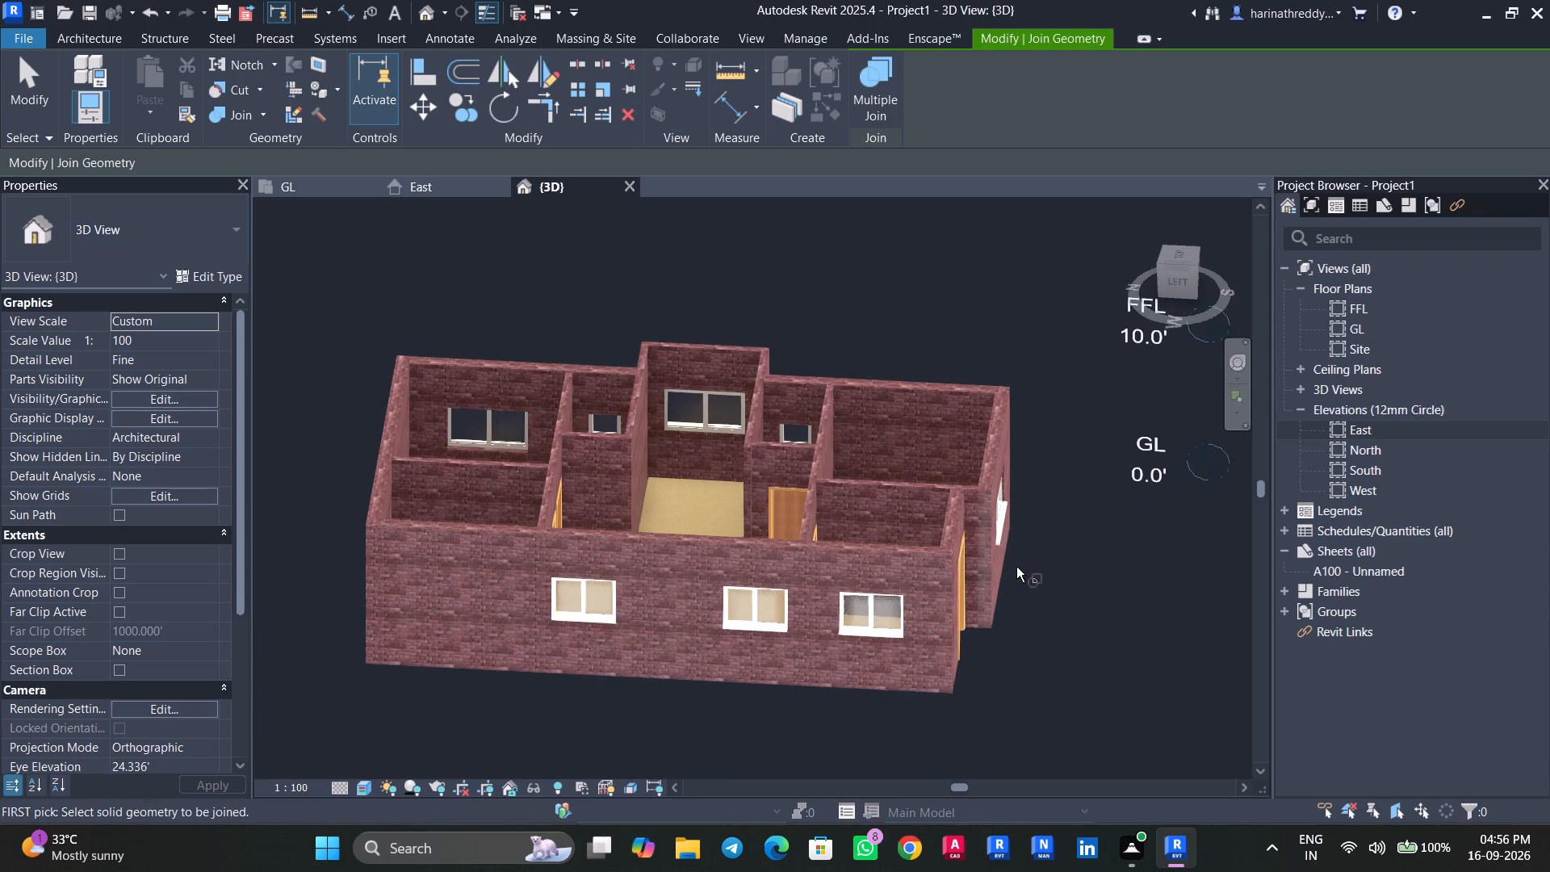
pyautogui.press('Escape')
pyautogui.press('Escape')
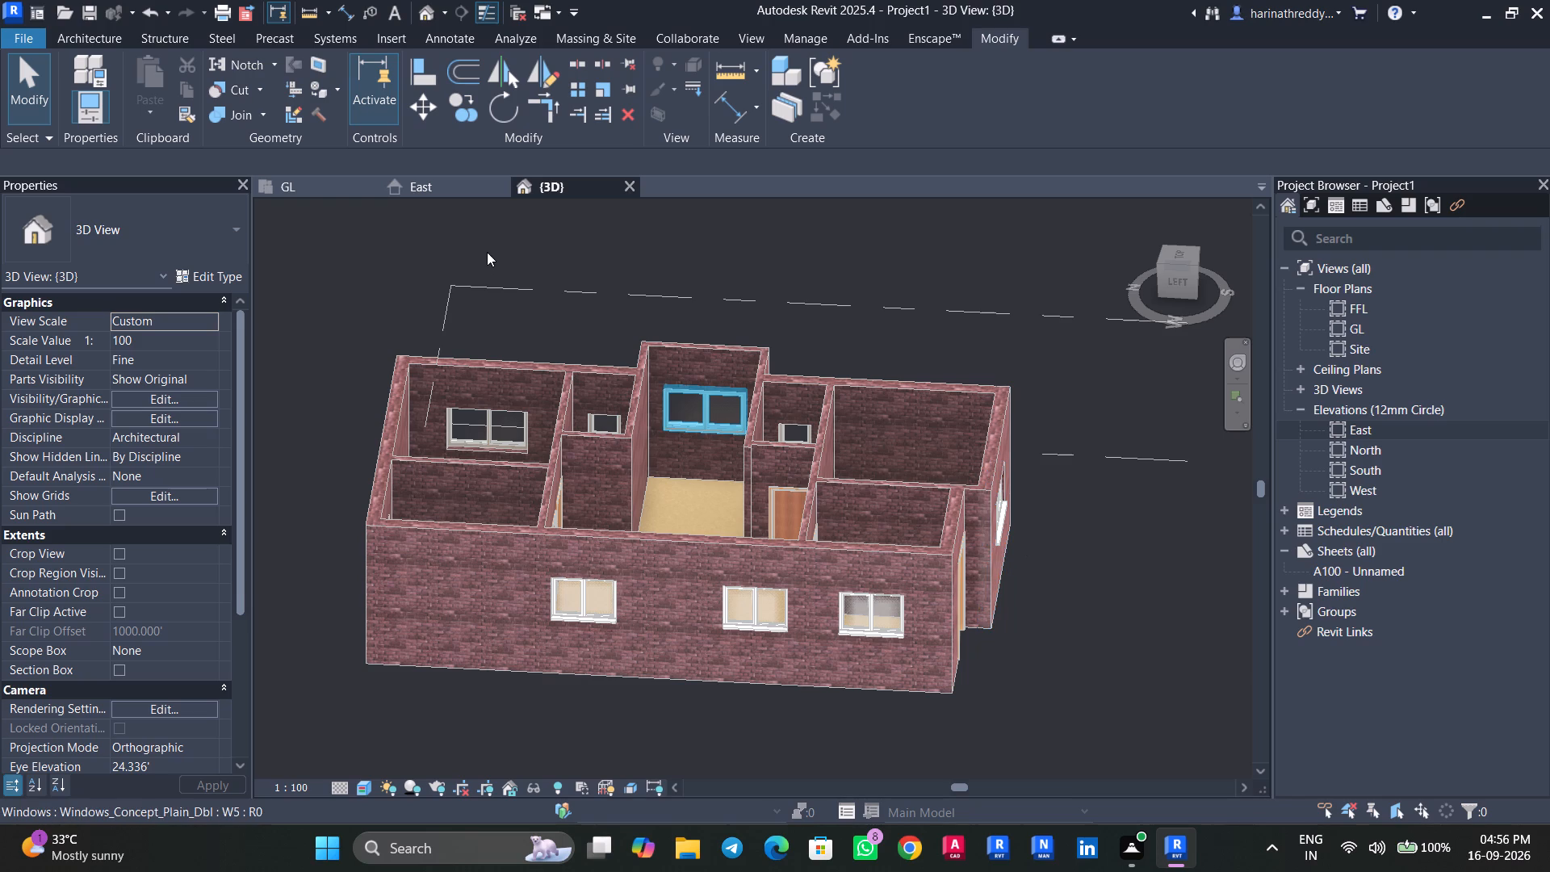
# Examine the kitchen and Bedroom-1 area of the PDF plan in the GL floor plan.
pyautogui.click(283, 179)
pyautogui.scroll(-8, 395, 473)
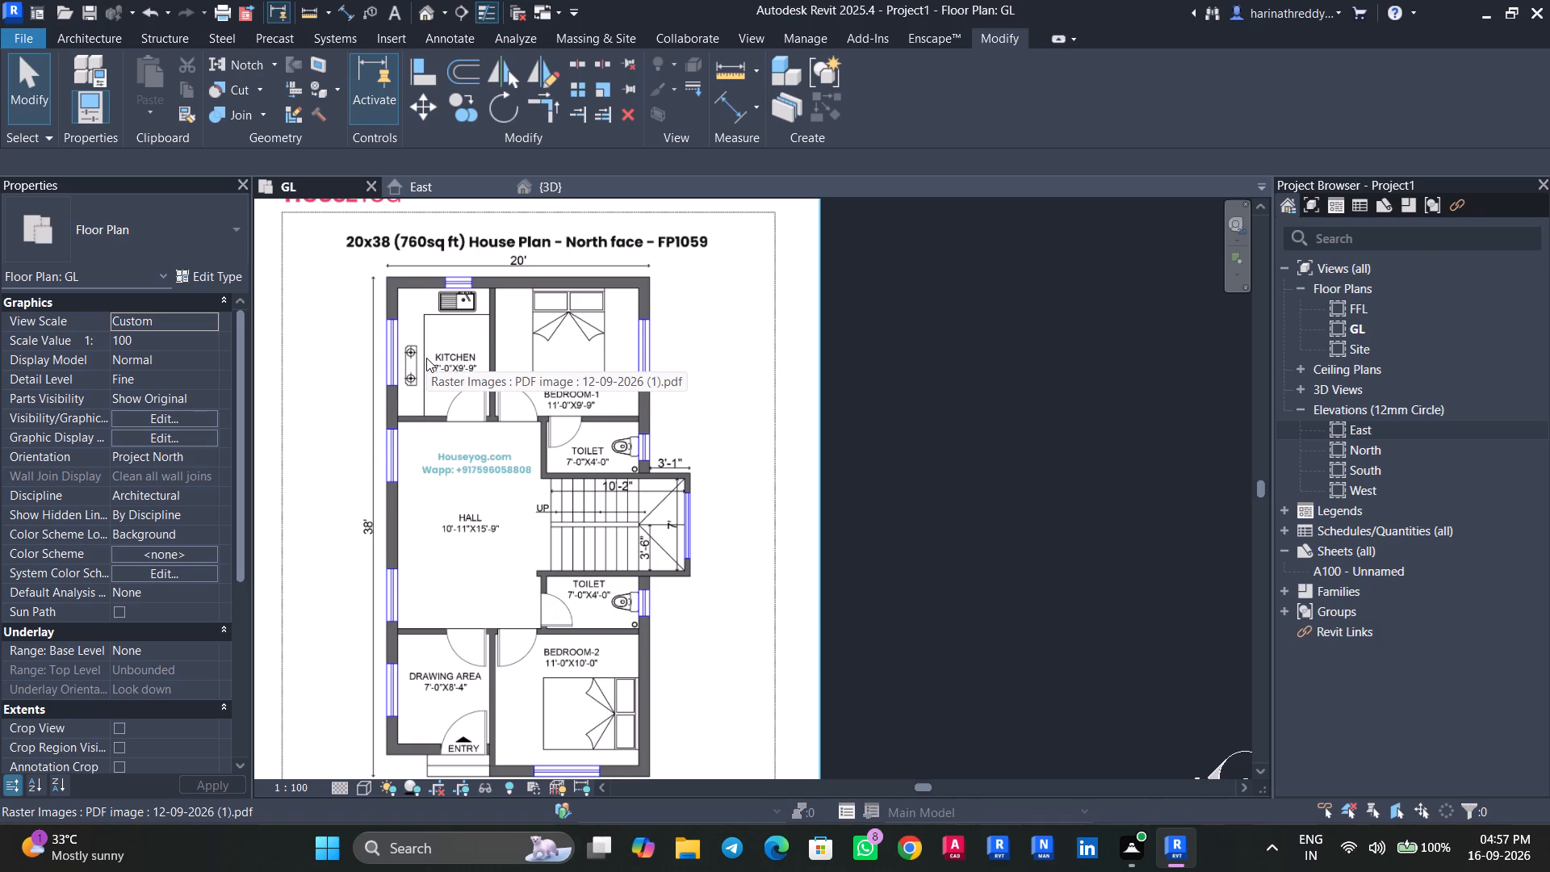
pyautogui.scroll(5, 419, 451)
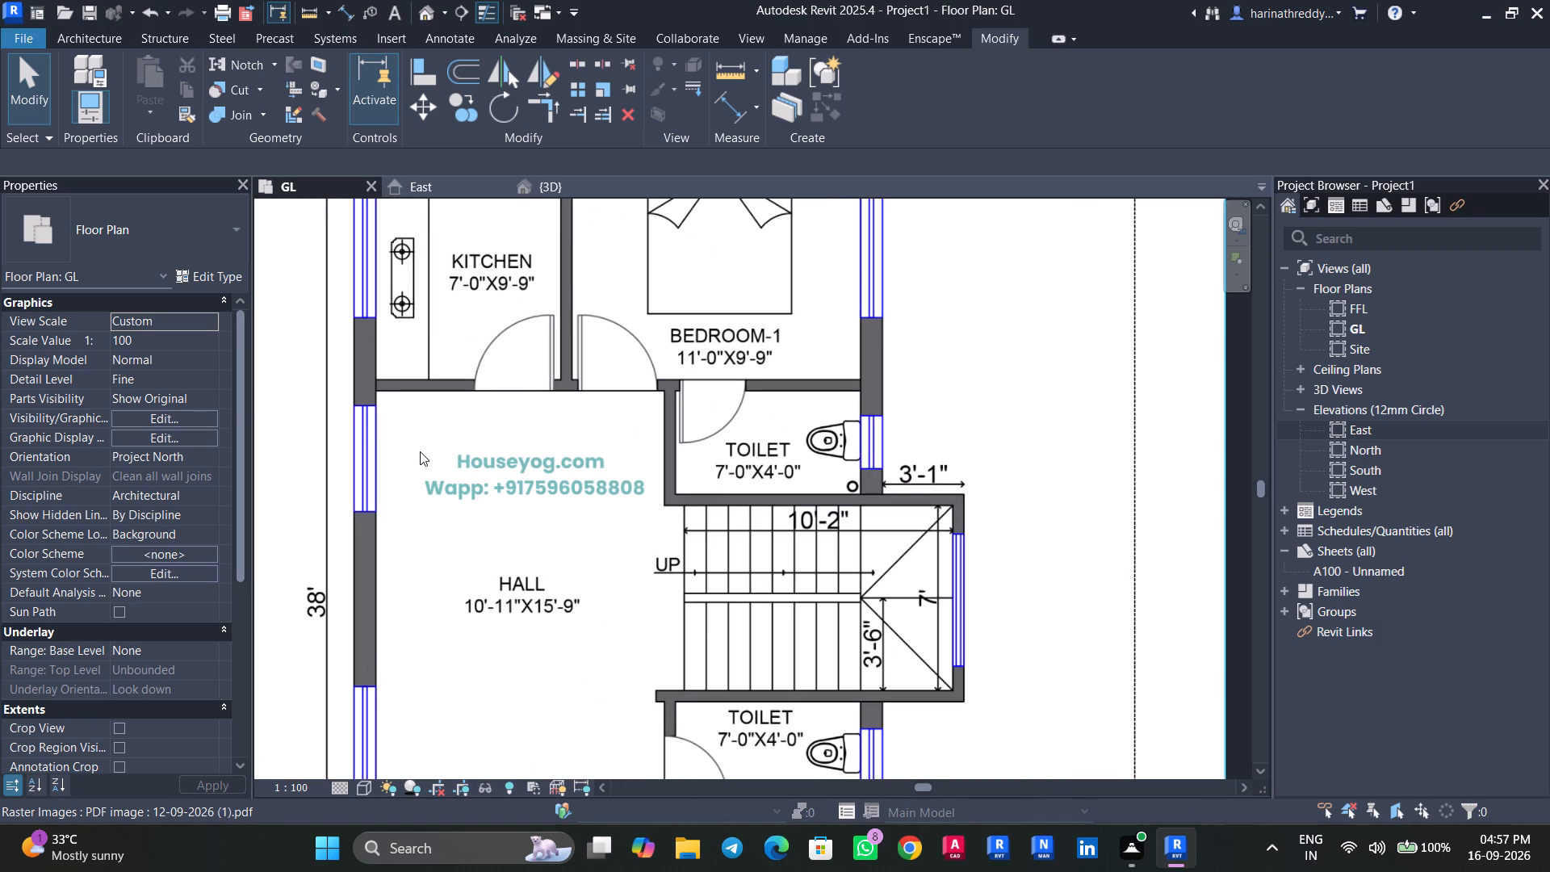
pyautogui.moveTo(422, 451); pyautogui.dragTo(583, 687, button='middle')
pyautogui.scroll(1, 583, 687)
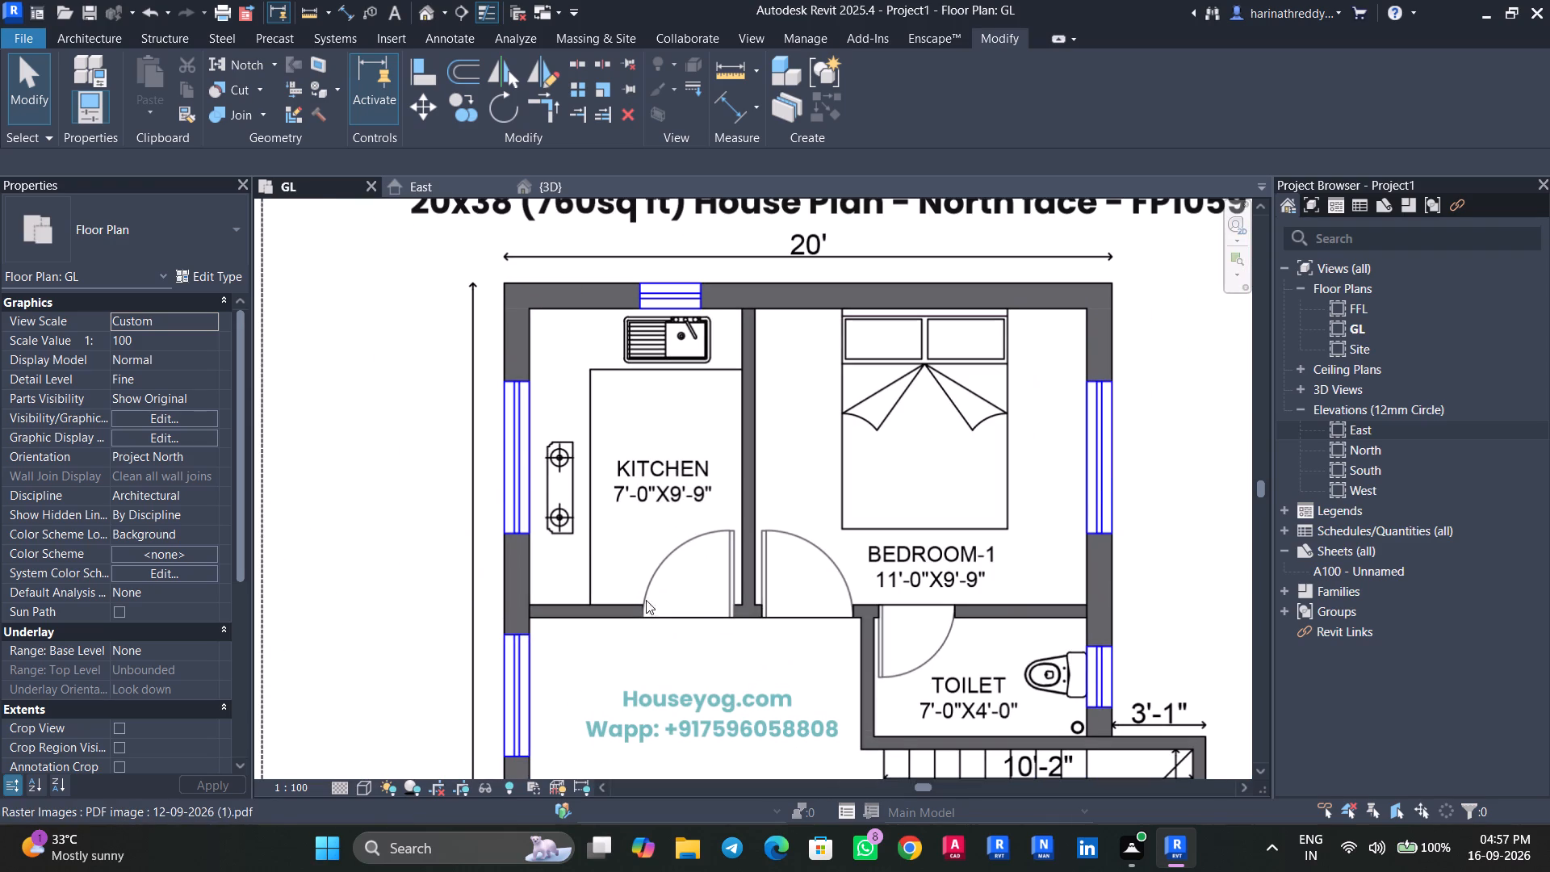
pyautogui.click(637, 529)
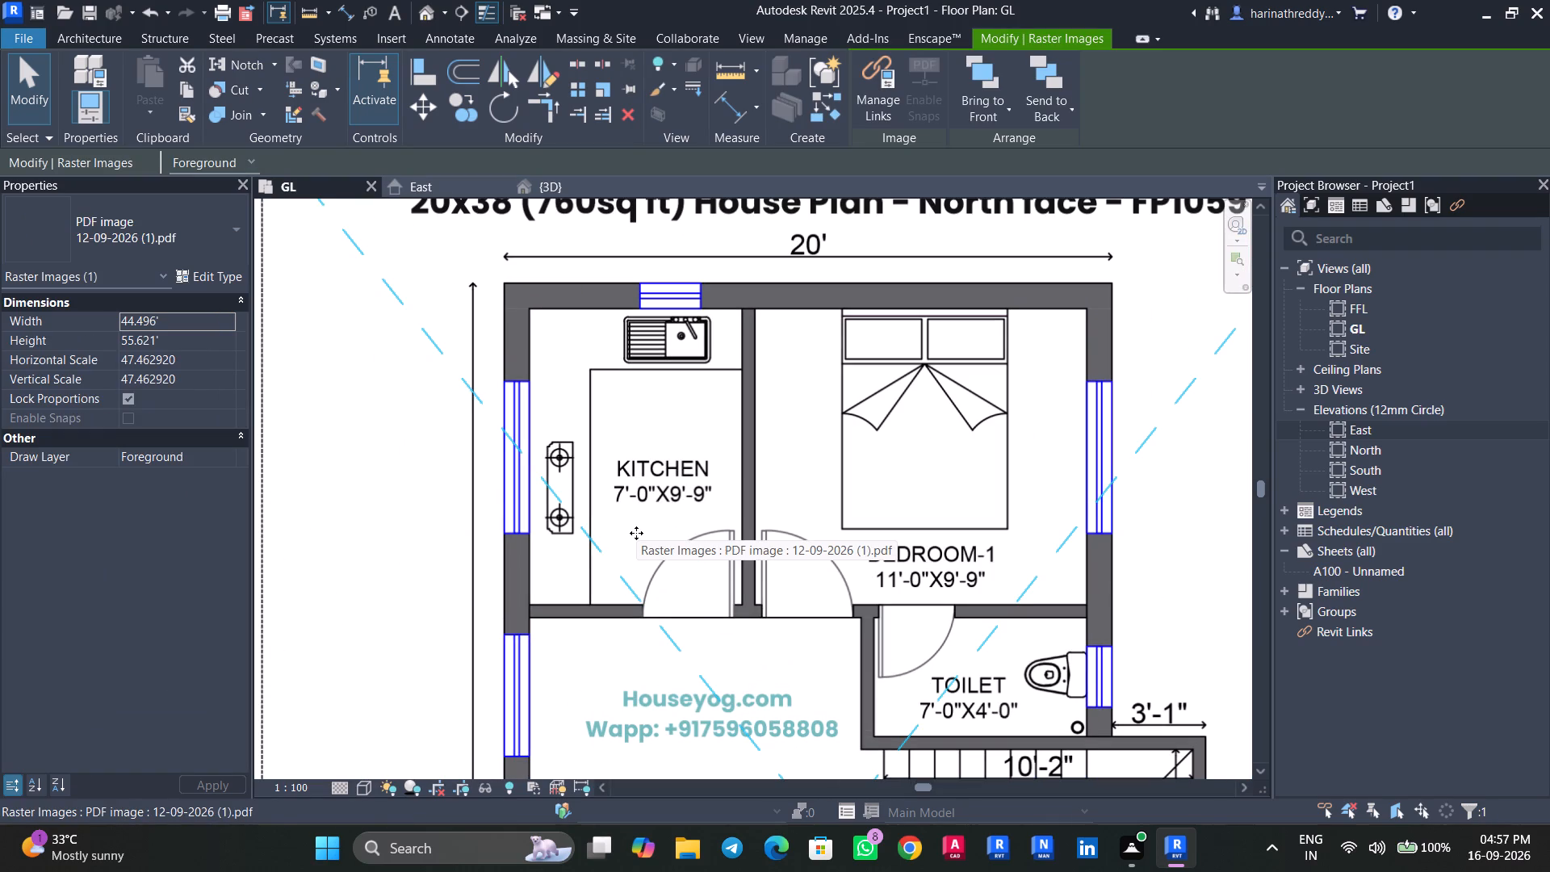
pyautogui.press('Escape')
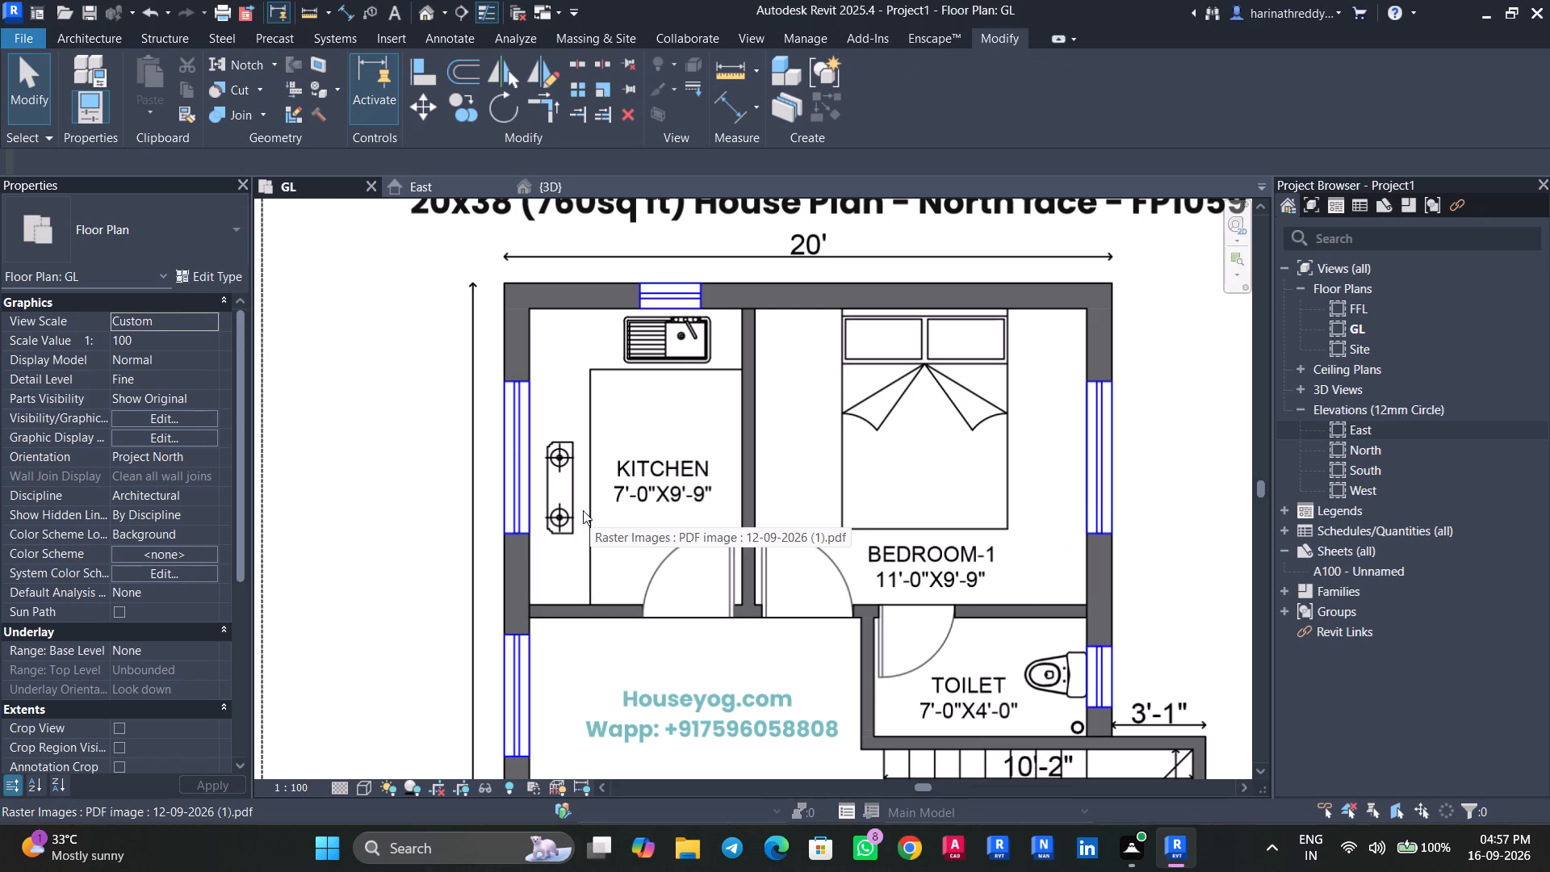
# Start a new stair at the PDF staircase in the GL plan, using the Precast Stair type Precast_Stair.
pyautogui.scroll(-5, 669, 450)
pyautogui.moveTo(682, 500); pyautogui.dragTo(660, 312, button='middle')
pyautogui.scroll(7, 826, 476)
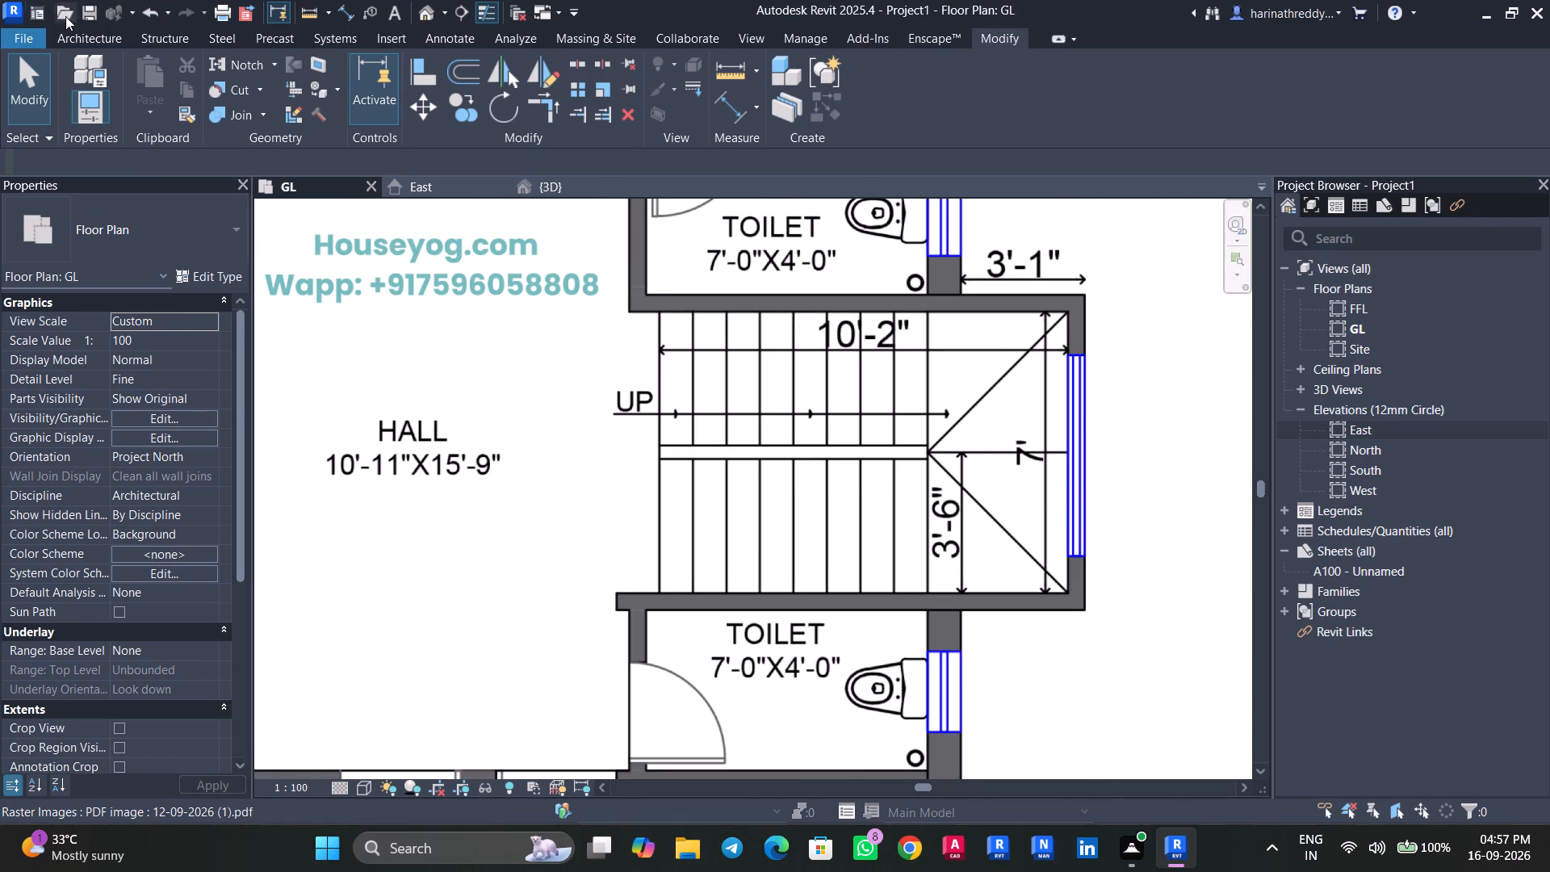
pyautogui.click(79, 30)
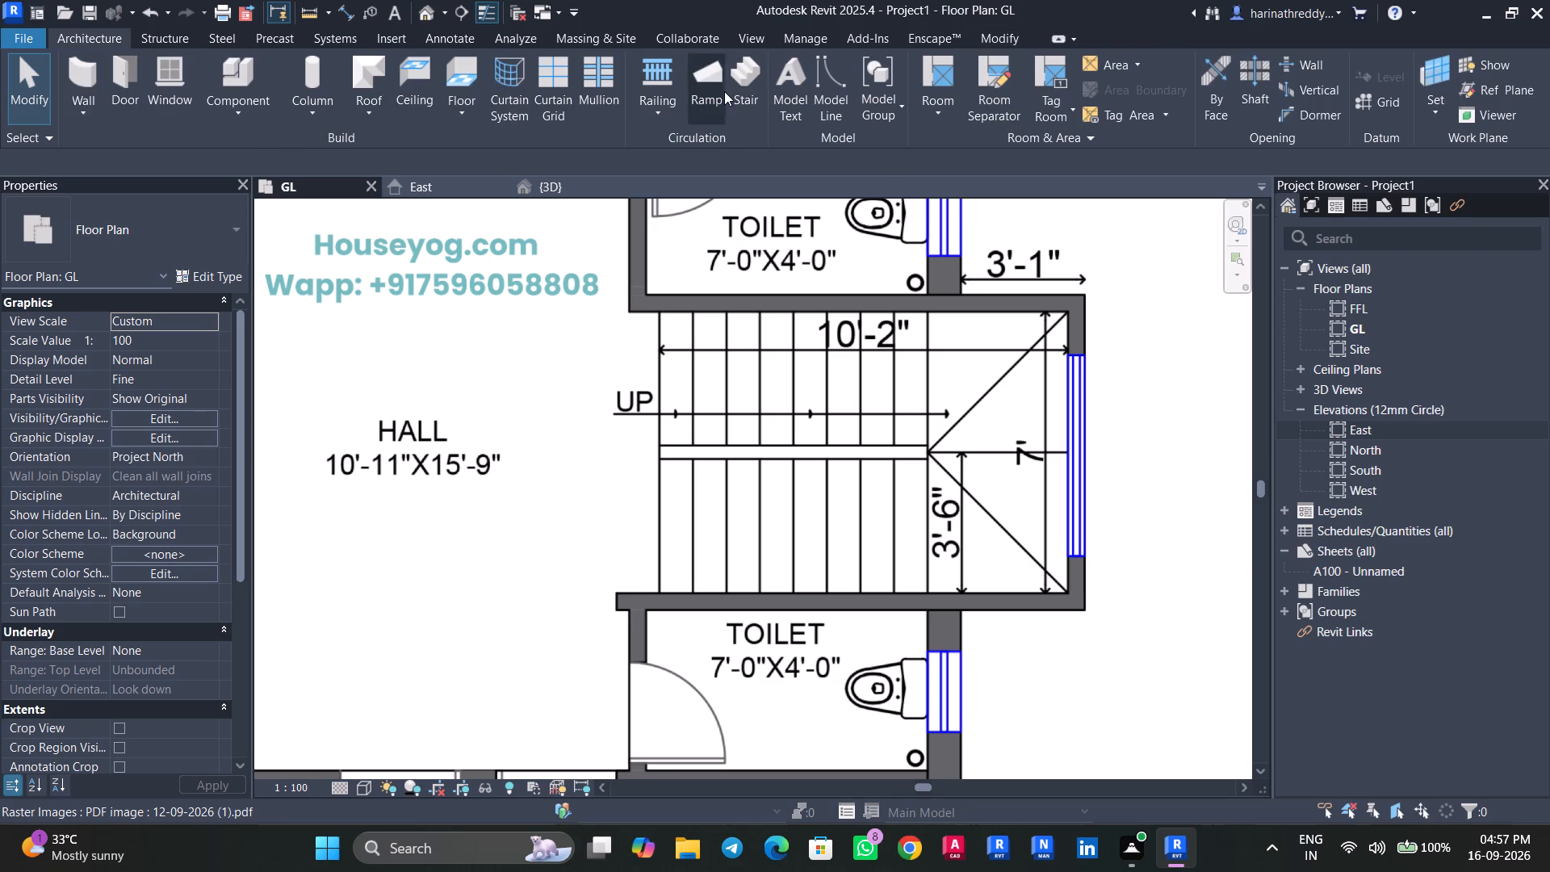
pyautogui.click(744, 89)
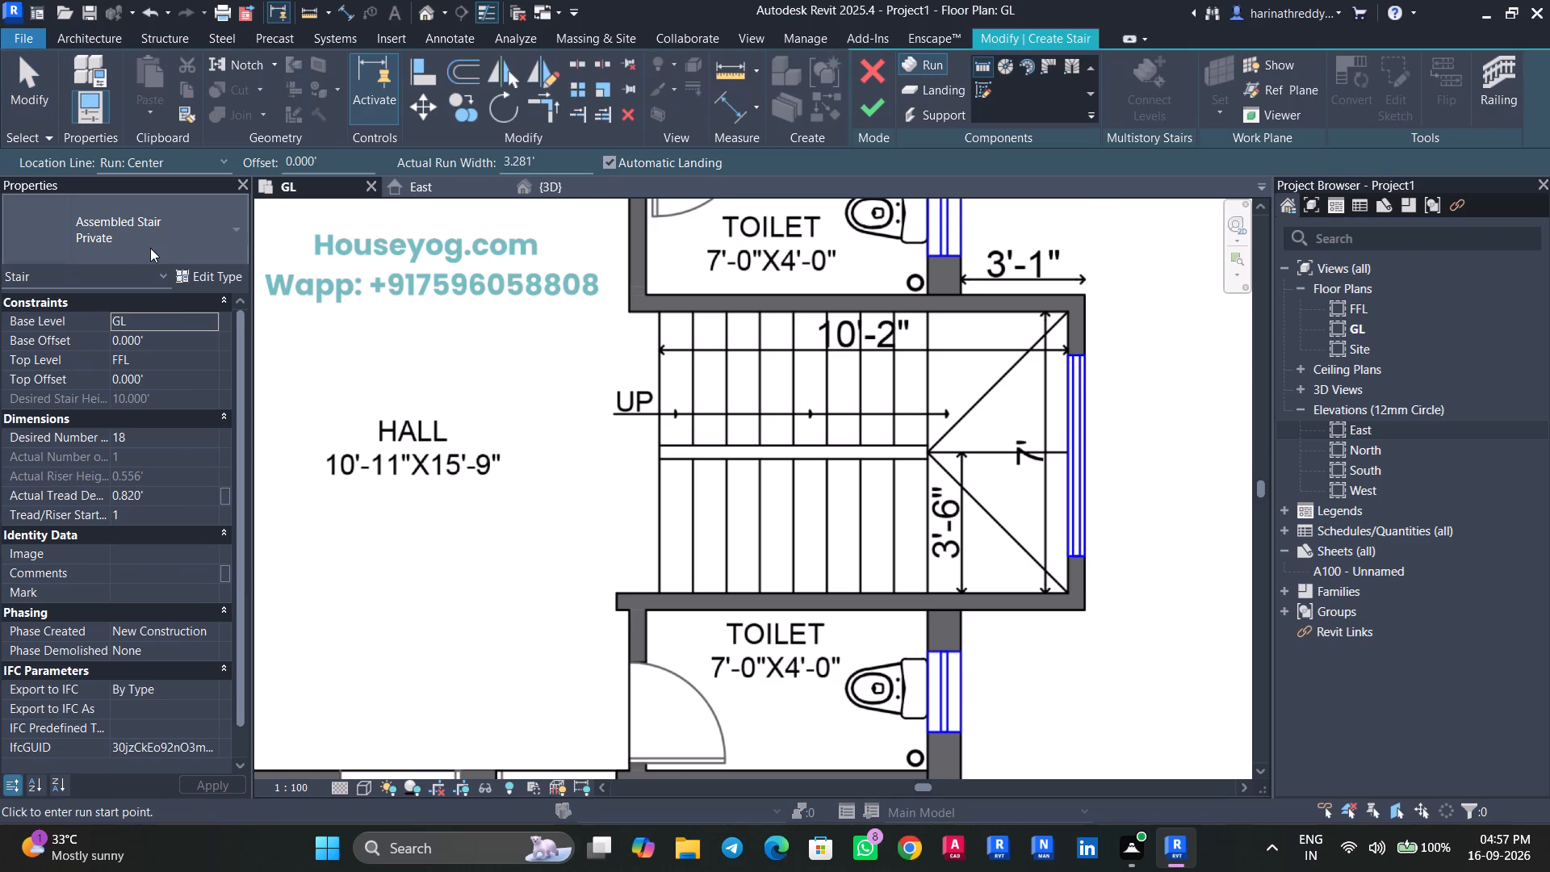
pyautogui.click(151, 244)
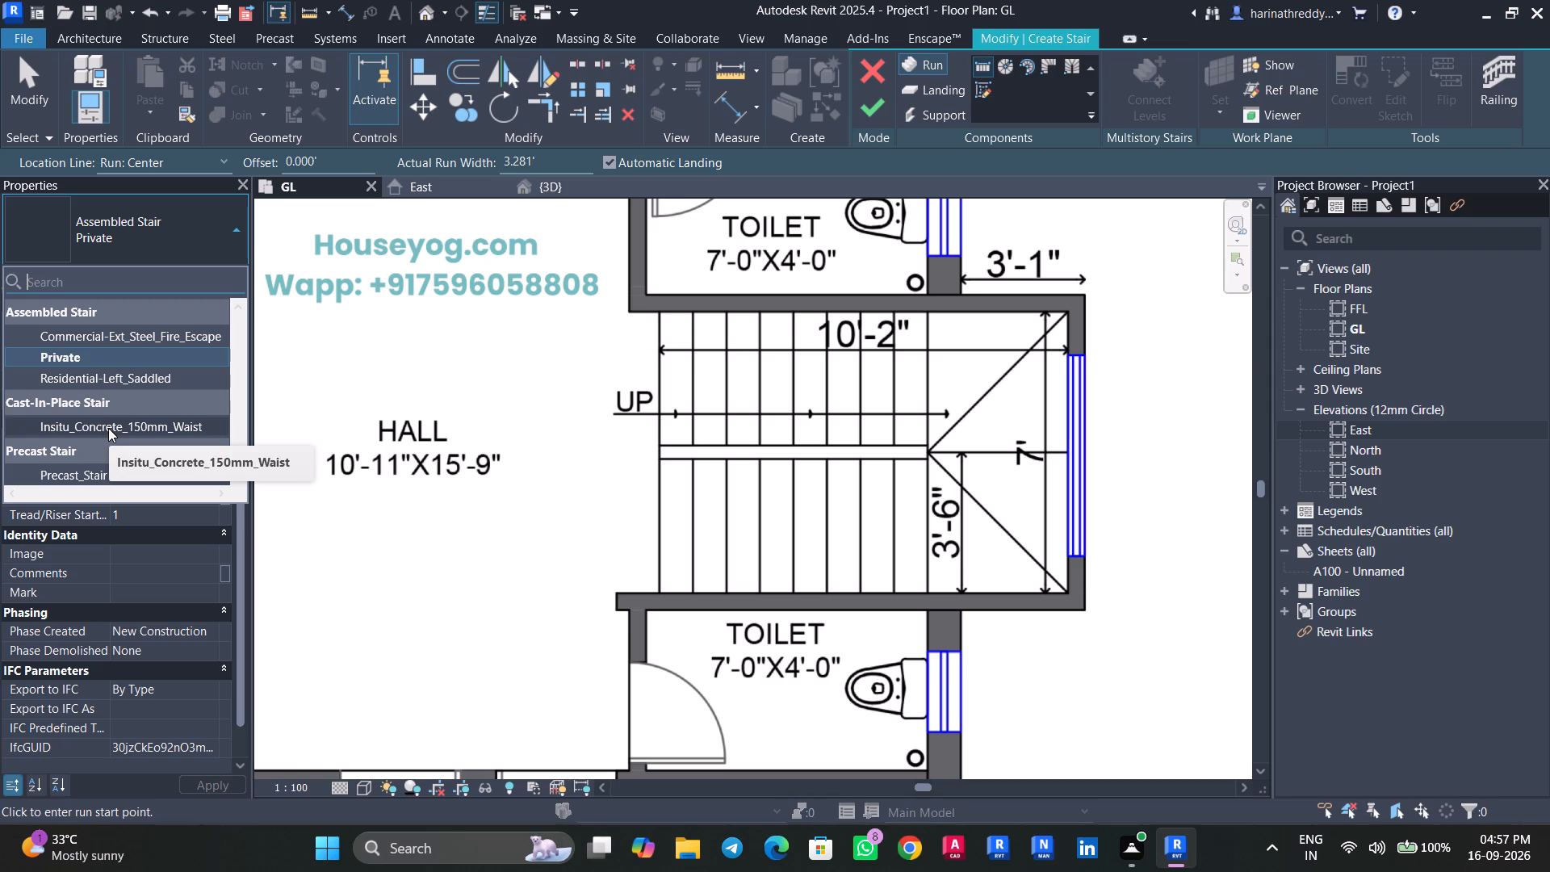
pyautogui.click(119, 375)
pyautogui.click(219, 272)
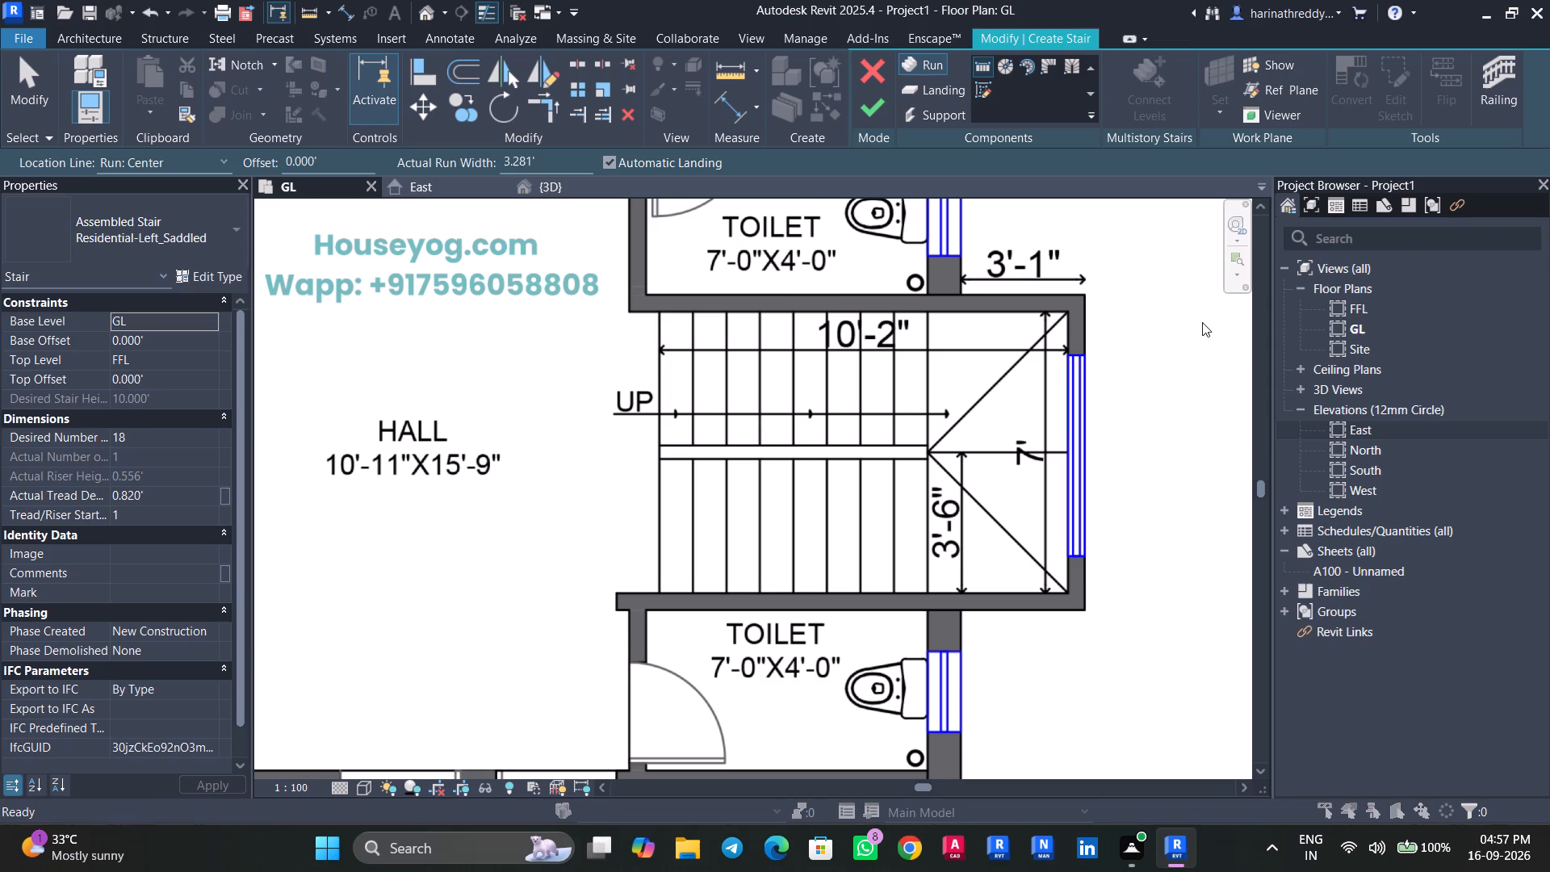
pyautogui.click(1394, 765)
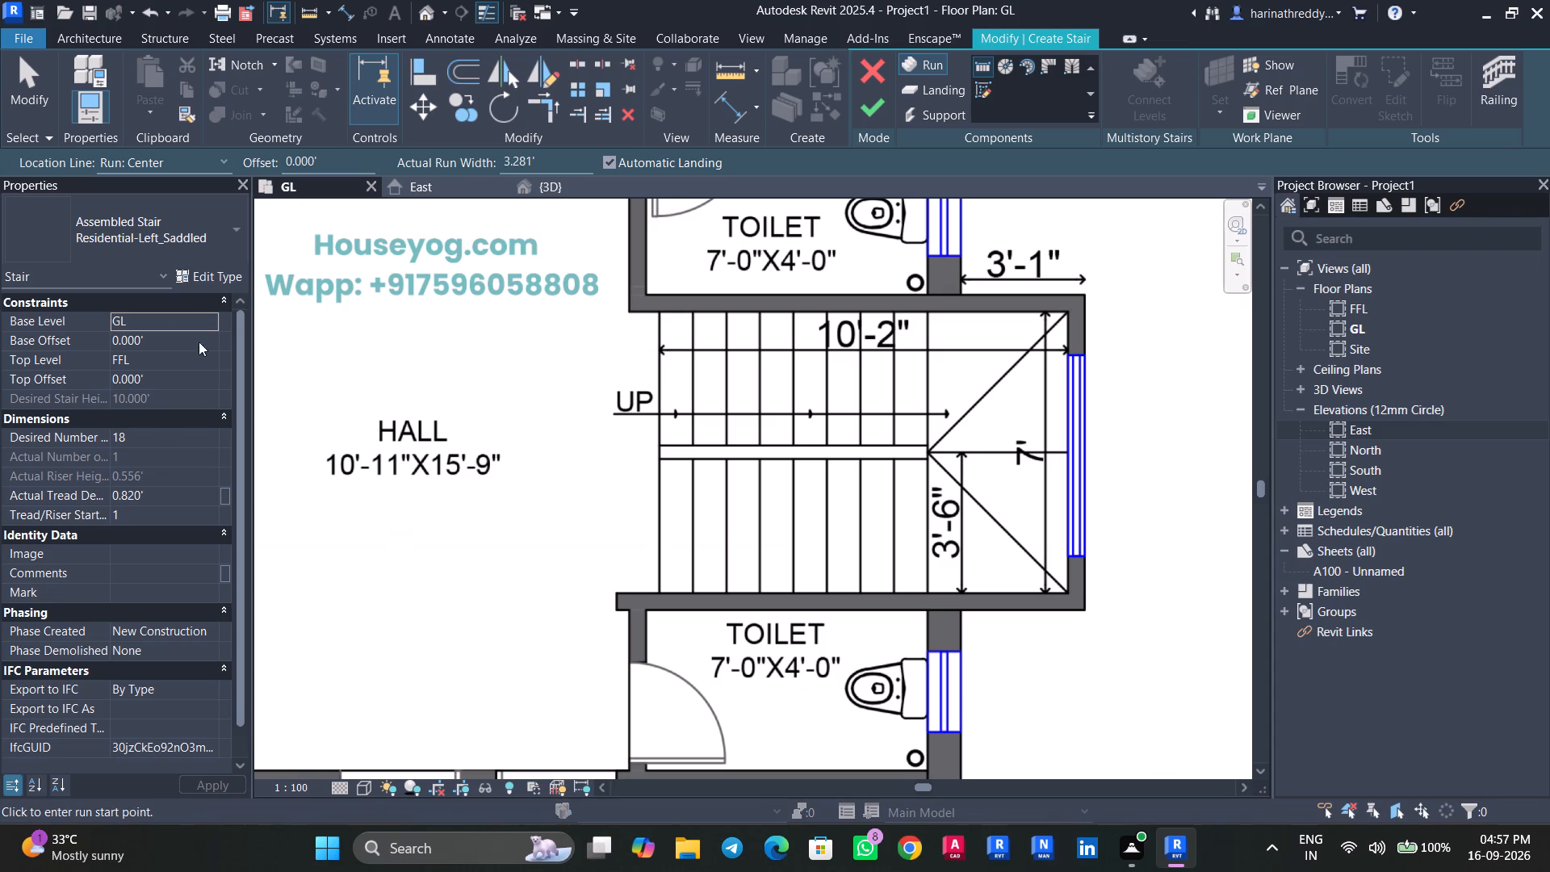
pyautogui.click(153, 249)
pyautogui.click(102, 469)
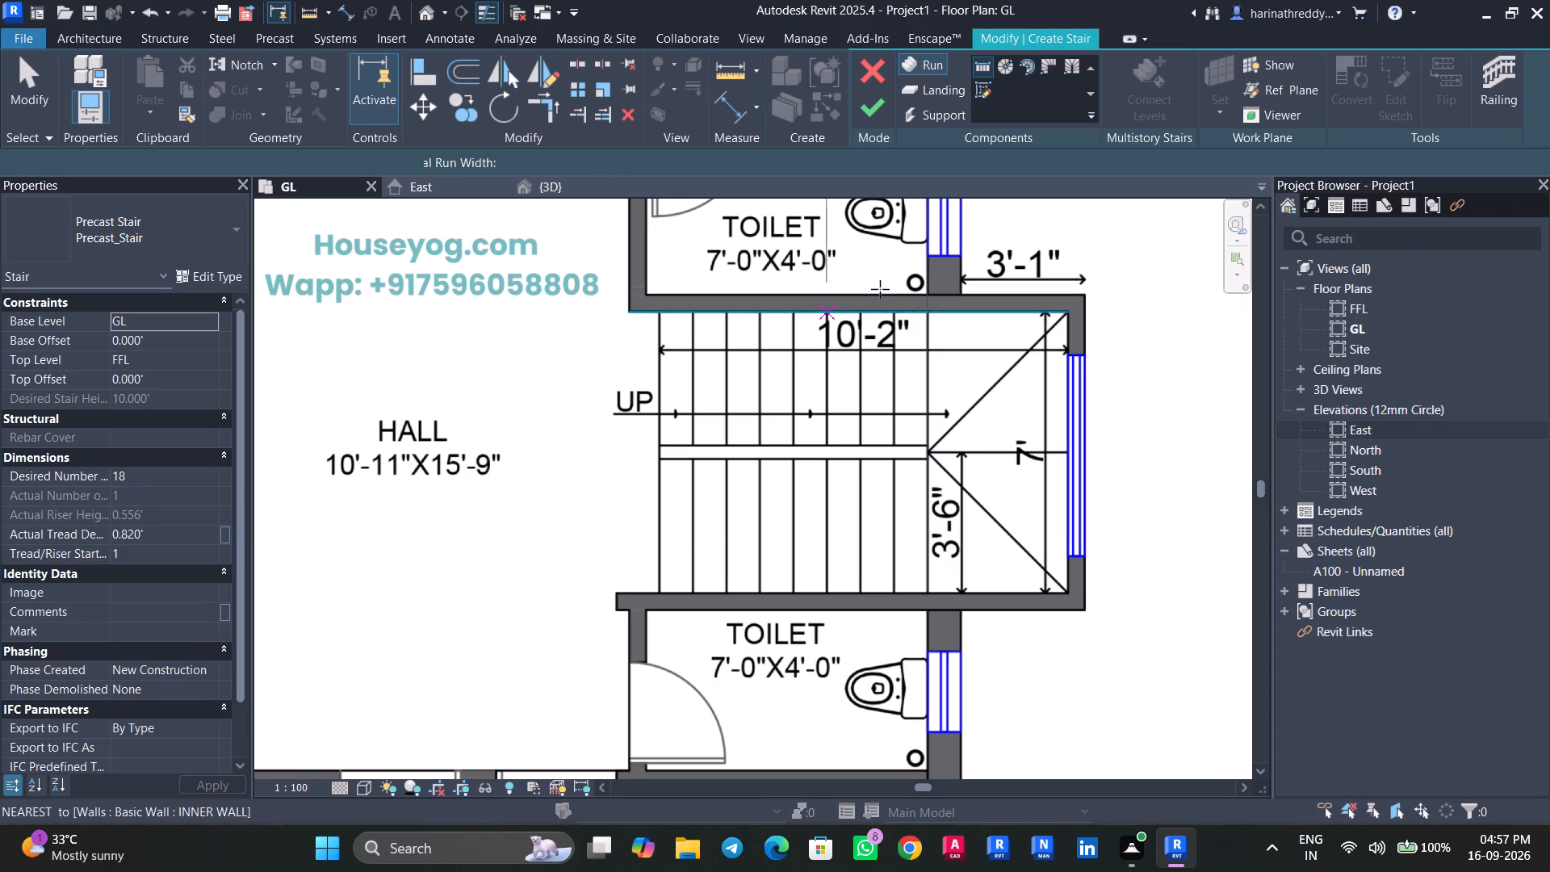
# Sketch the stair run's outer boundary along the stairwell's three inner wall faces, with long sides of about 10.2' from the first riser line.
pyautogui.click(981, 93)
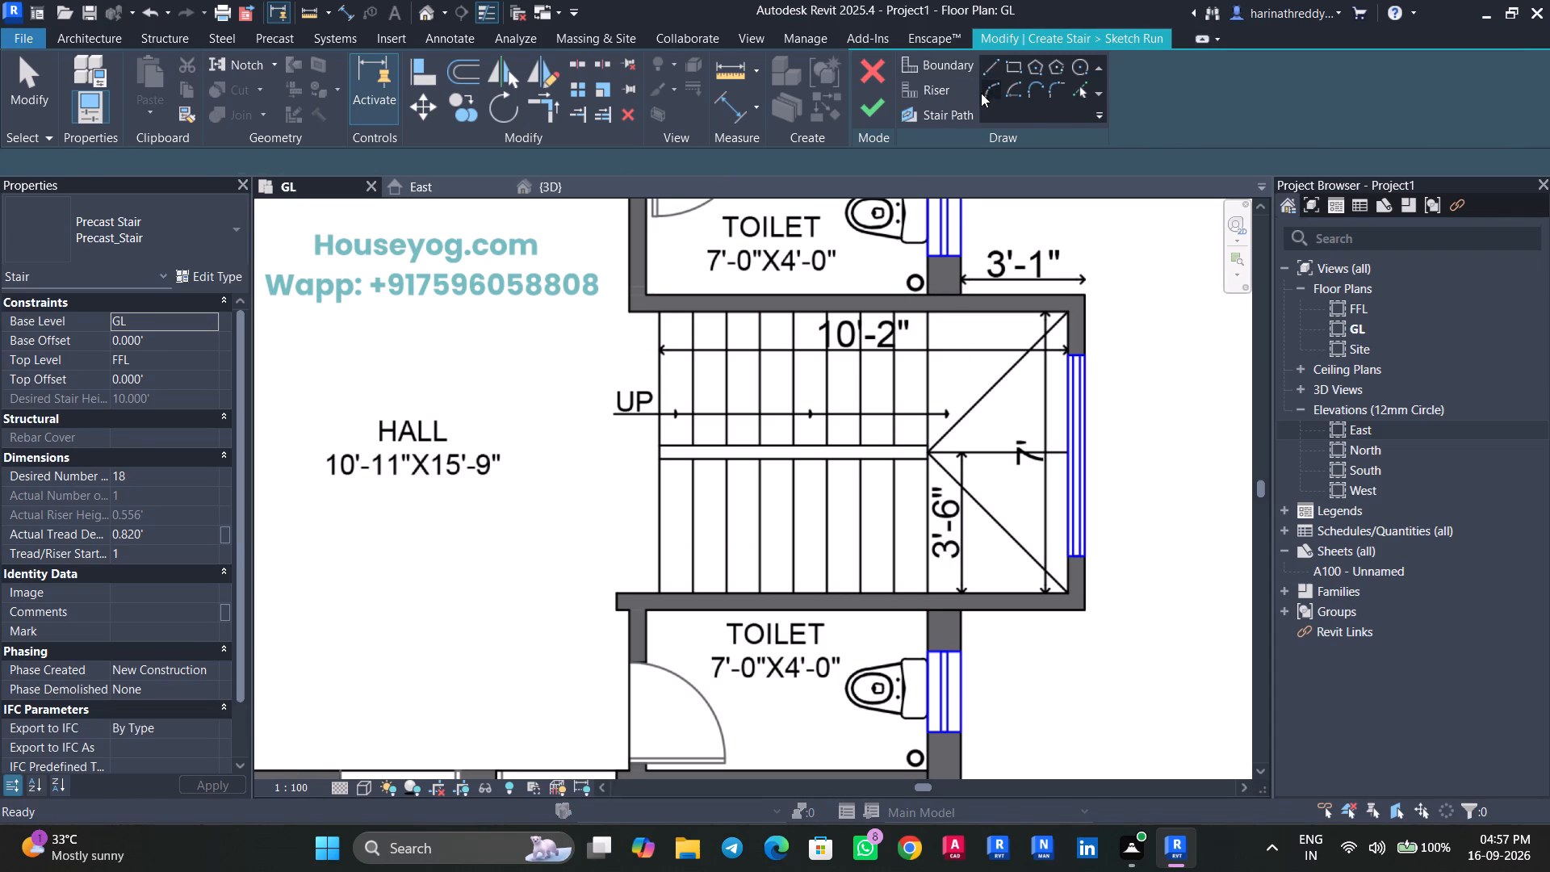
pyautogui.click(658, 312)
pyautogui.scroll(7, 1056, 312)
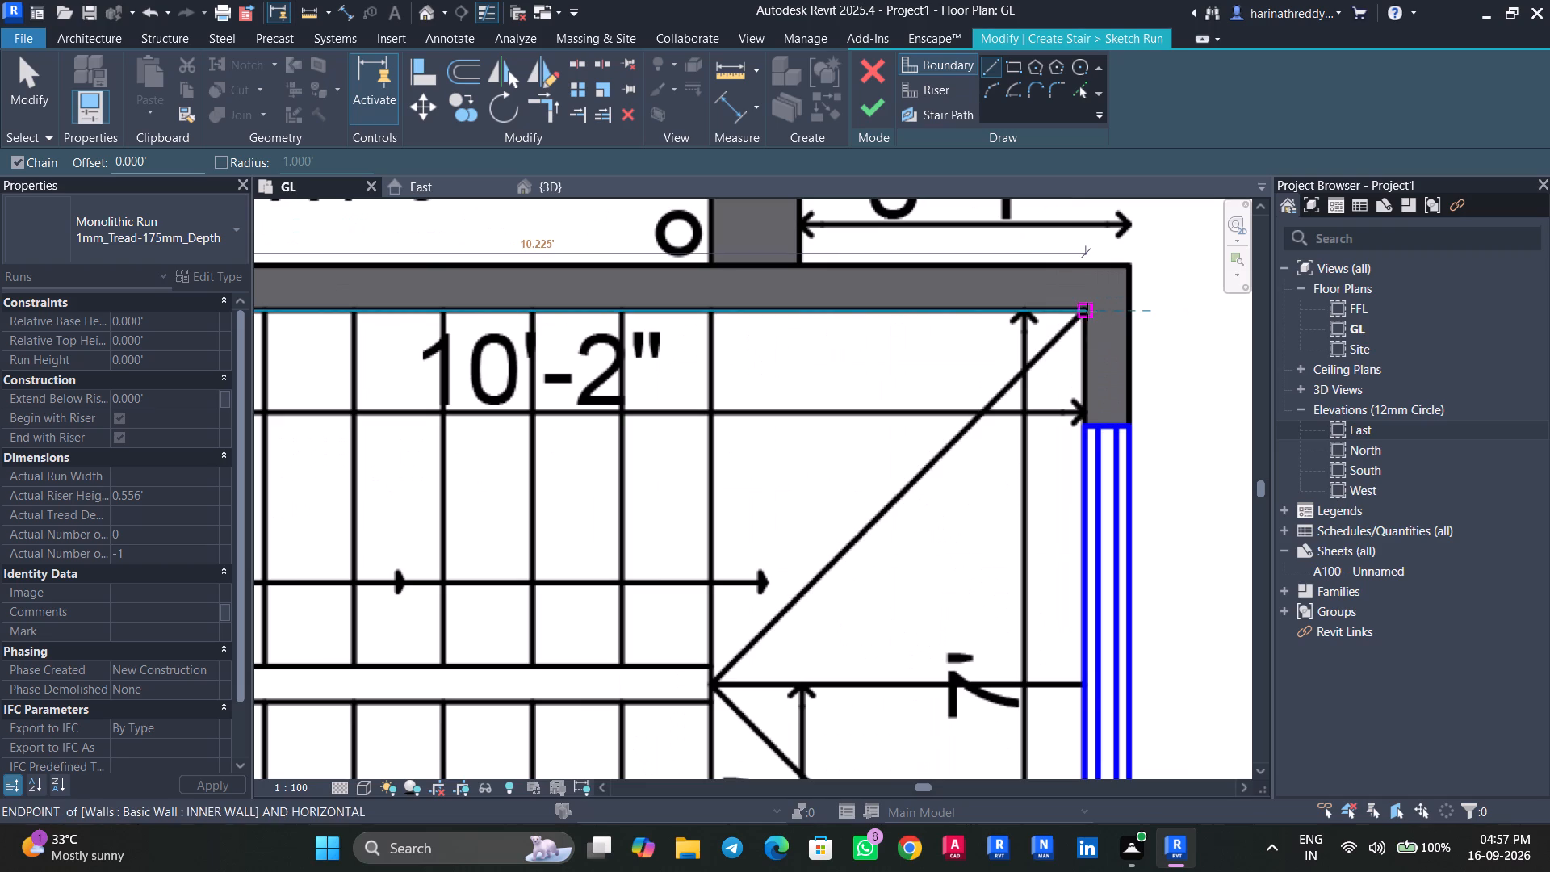
pyautogui.click(1088, 312)
pyautogui.moveTo(1051, 678); pyautogui.dragTo(1106, 205, button='middle')
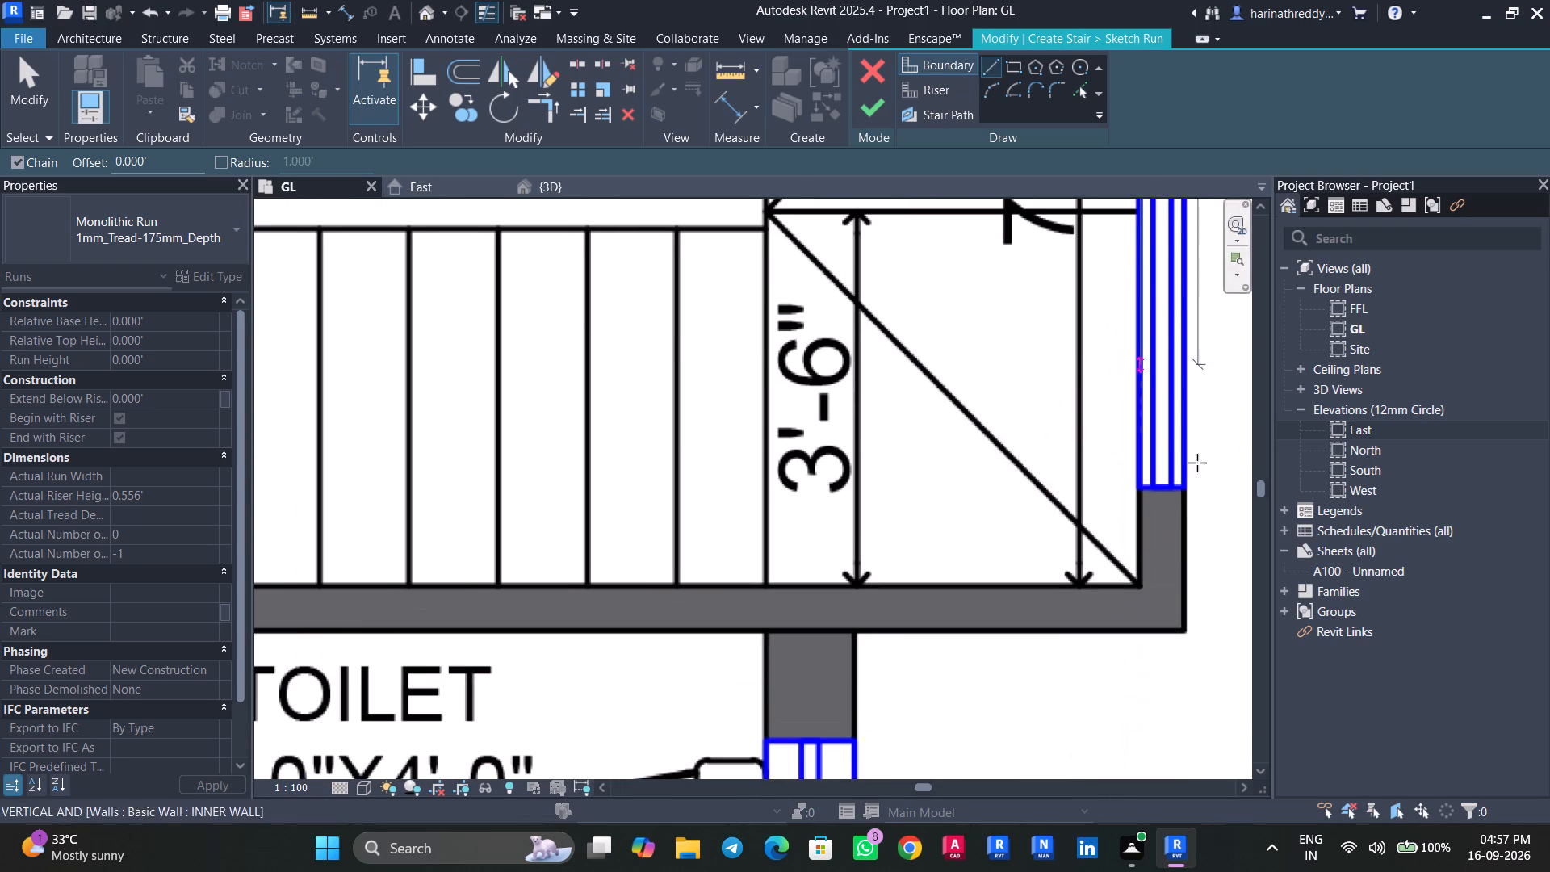
pyautogui.click(1143, 588)
pyautogui.scroll(1, 717, 581)
pyautogui.moveTo(718, 581); pyautogui.dragTo(1352, 525, button='middle')
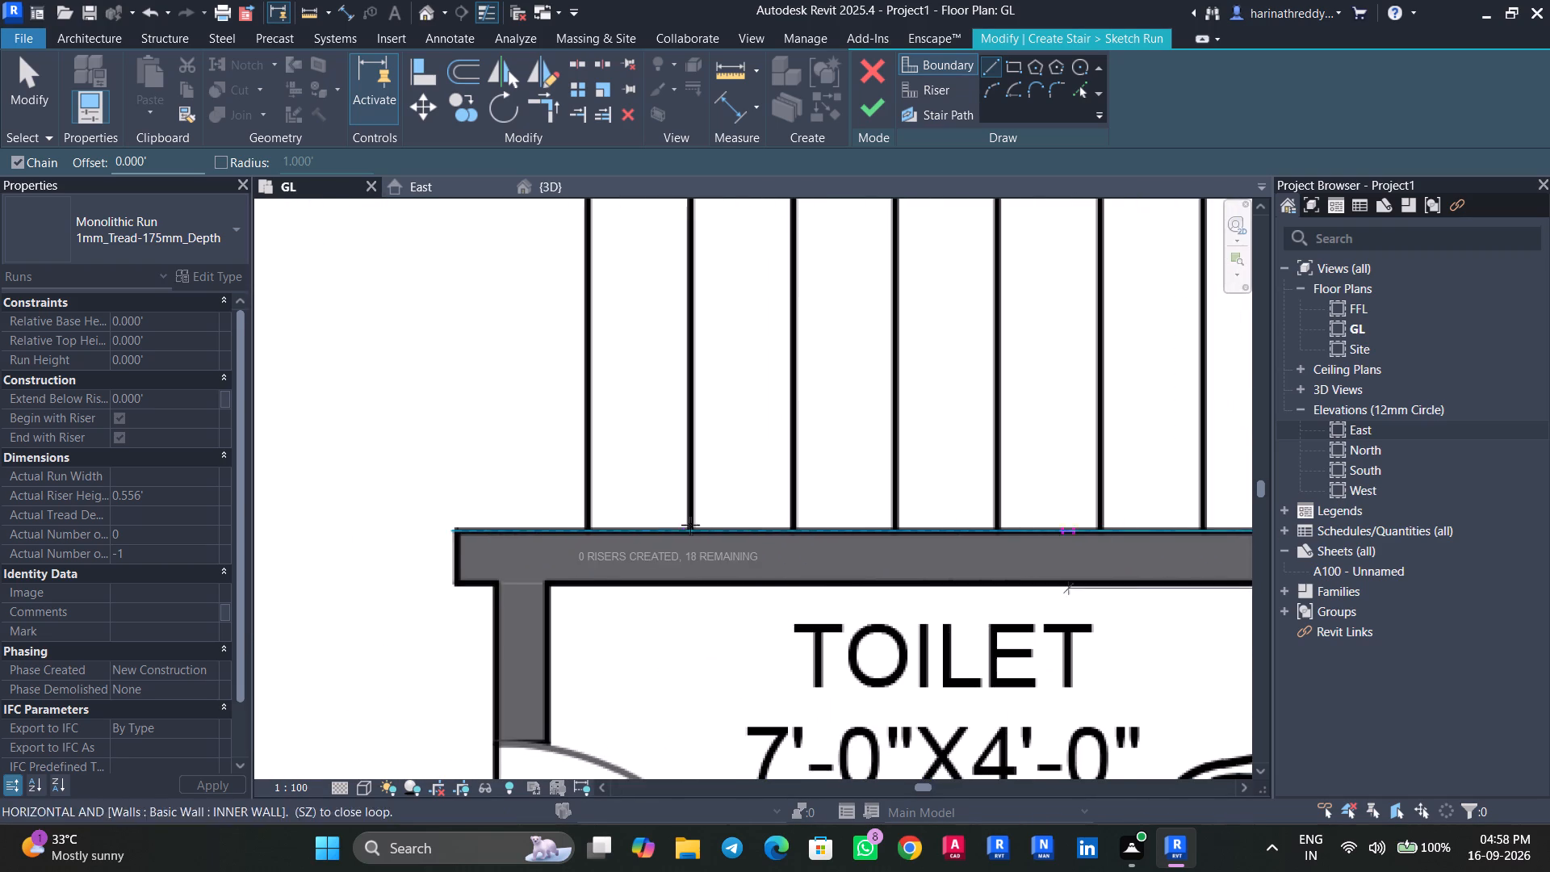
pyautogui.click(586, 527)
pyautogui.scroll(-8, 675, 588)
pyautogui.press('Escape')
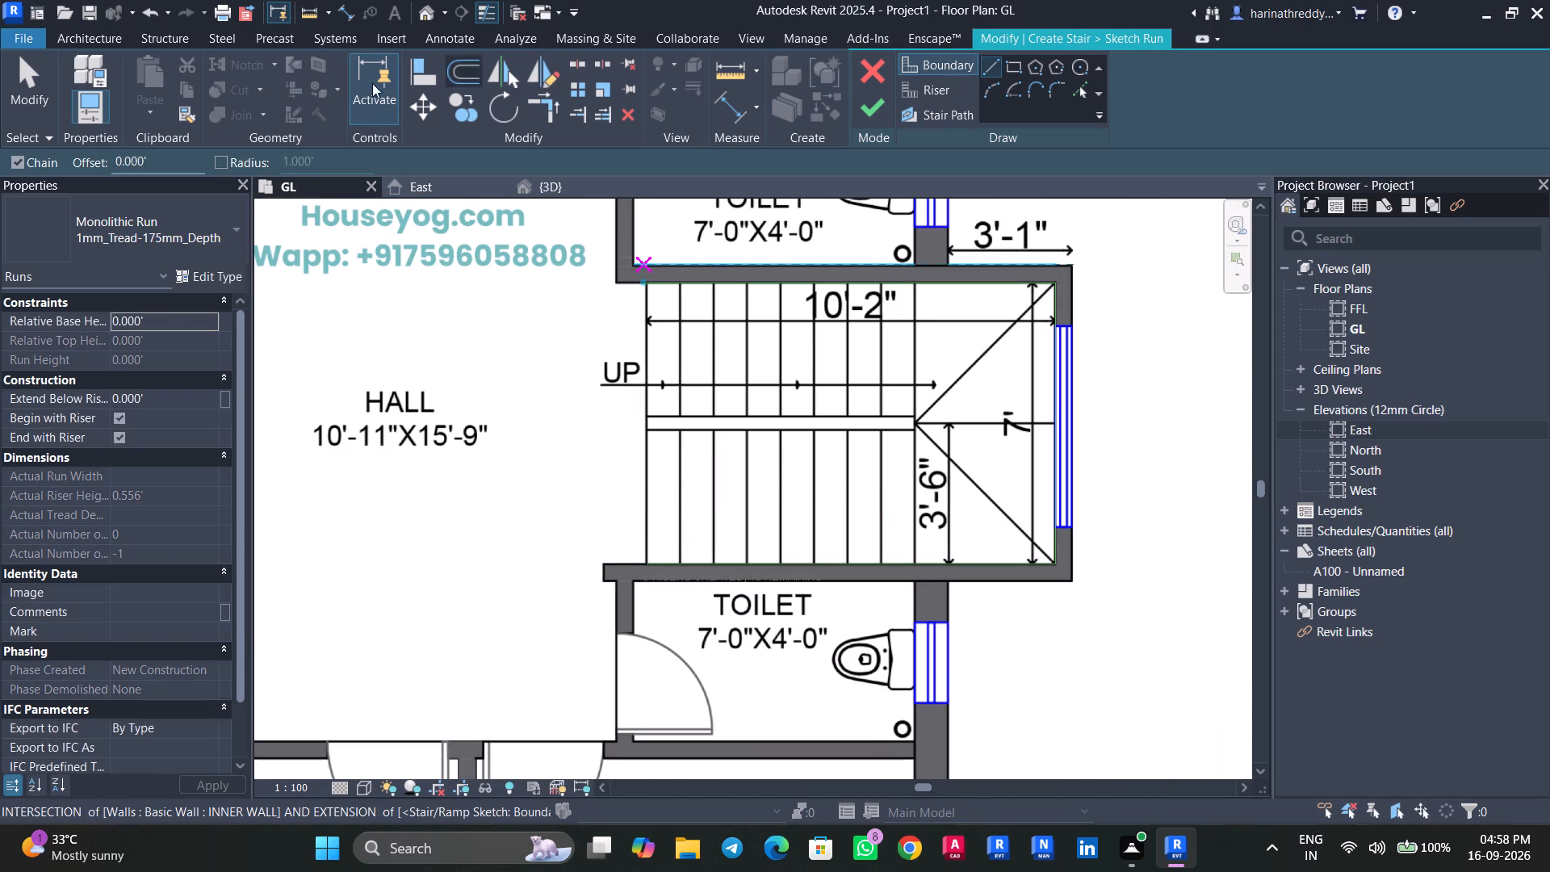
# Turn off thin lines and sketch the inner boundary across the divider's landing end and along its lower edge to the first riser line.
pyautogui.click(488, 11)
pyautogui.scroll(9, 777, 391)
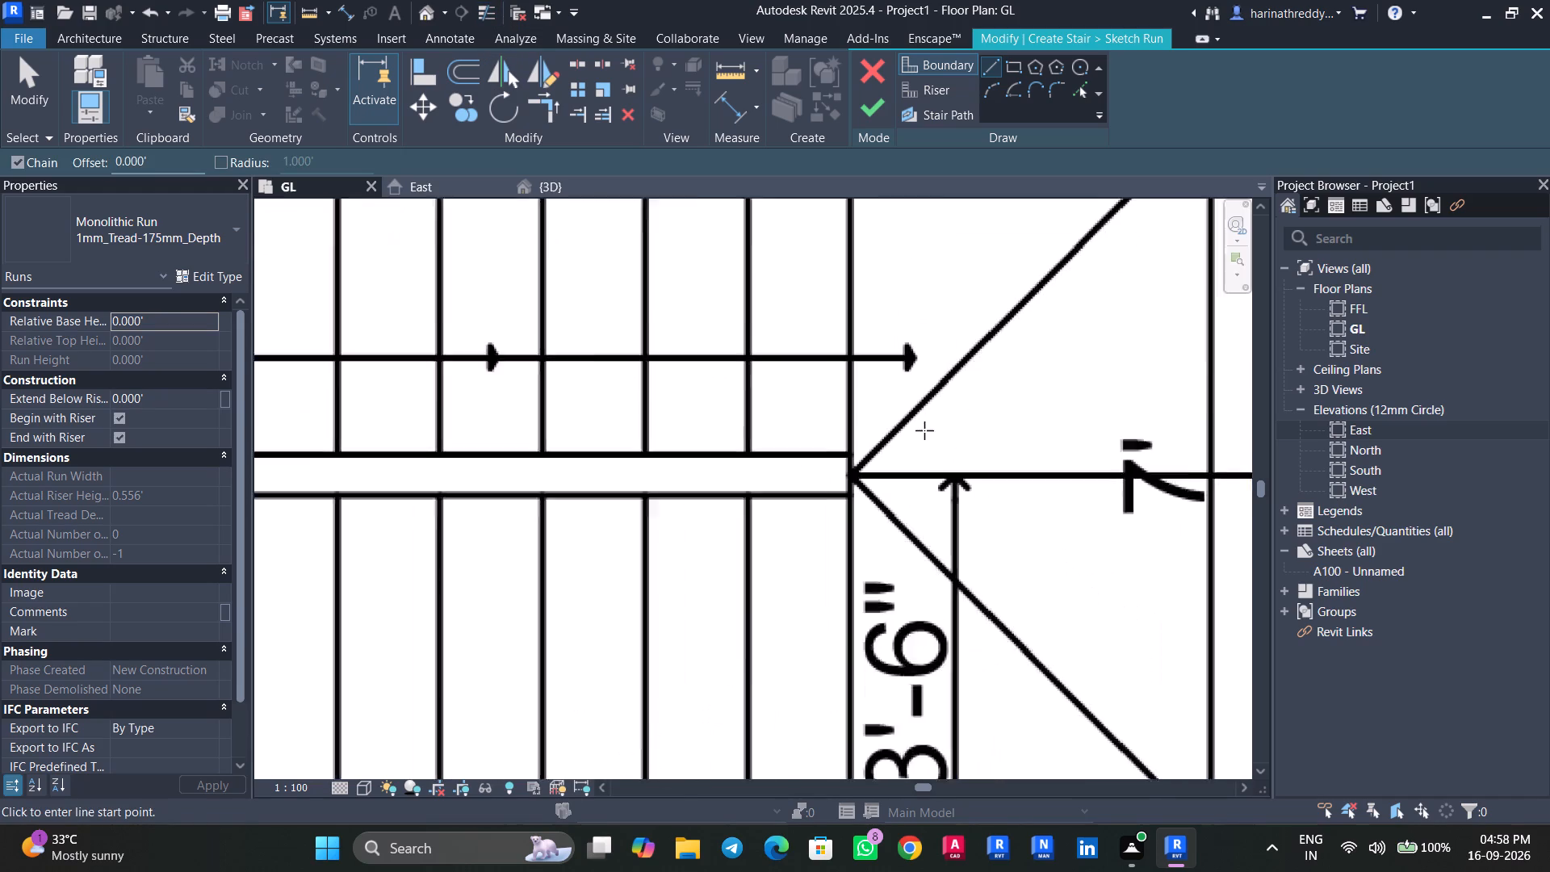
pyautogui.scroll(2, 924, 430)
pyautogui.click(808, 465)
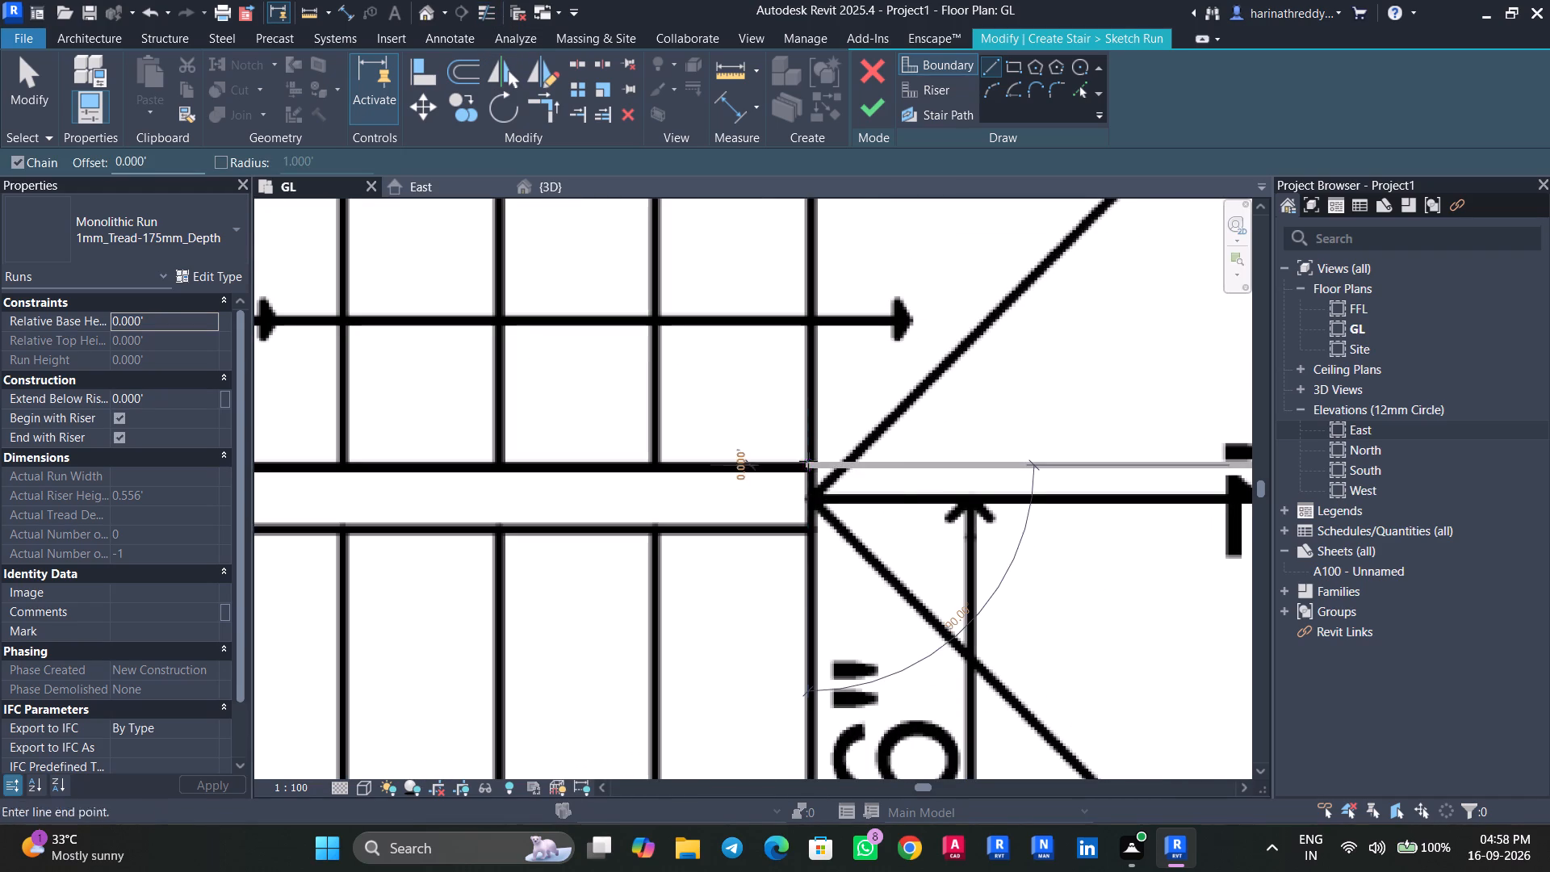
pyautogui.click(810, 524)
pyautogui.moveTo(597, 522); pyautogui.dragTo(1152, 487, button='middle')
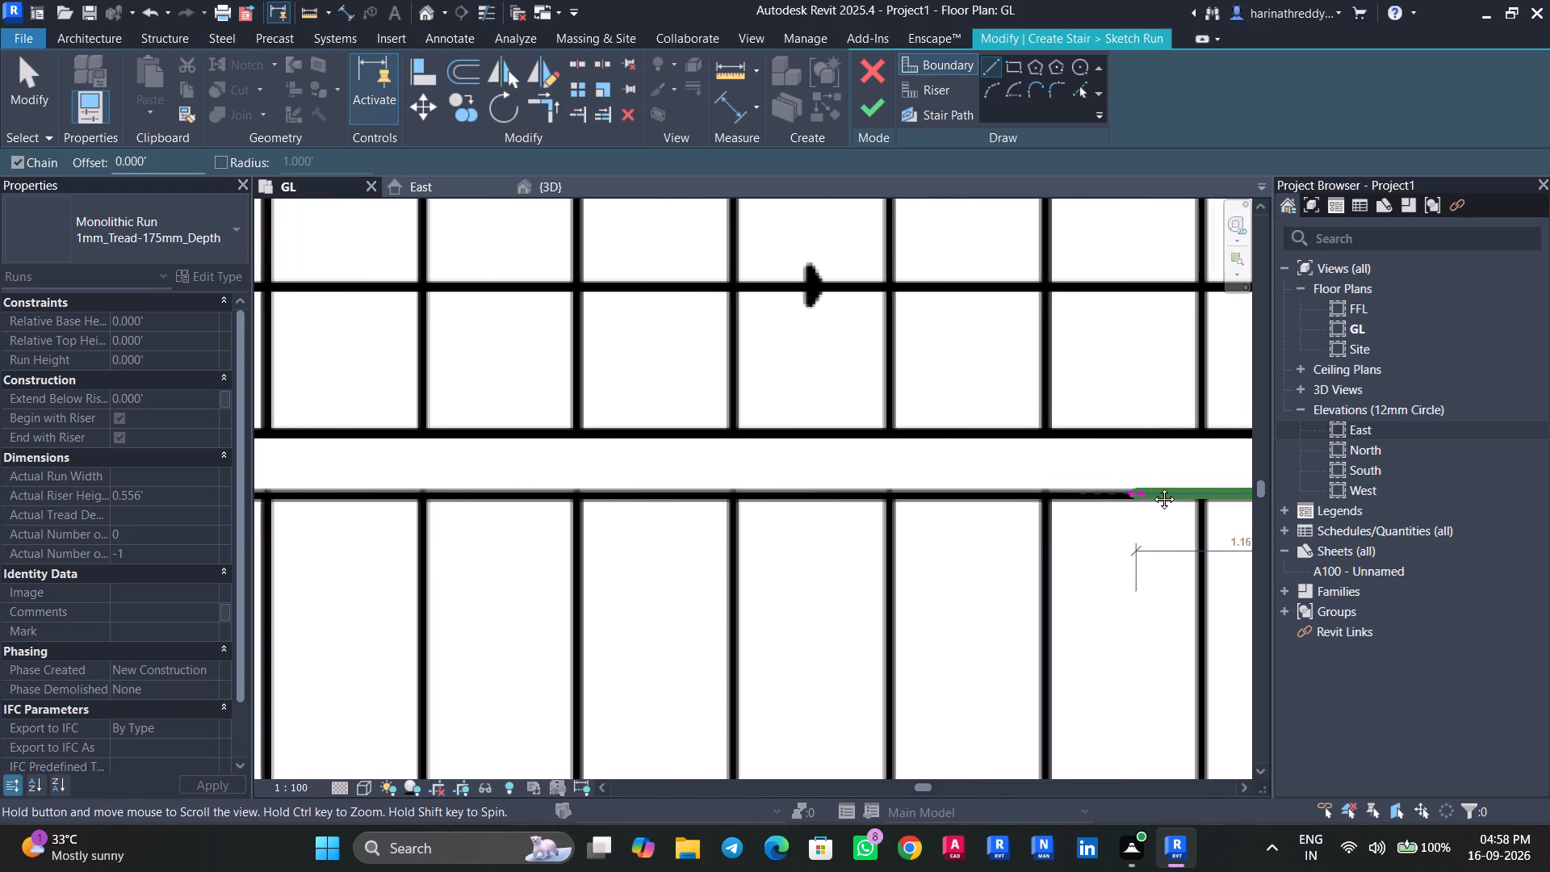
pyautogui.moveTo(1152, 487); pyautogui.dragTo(1154, 486, button='middle')
pyautogui.moveTo(513, 483); pyautogui.dragTo(1280, 493, button='middle')
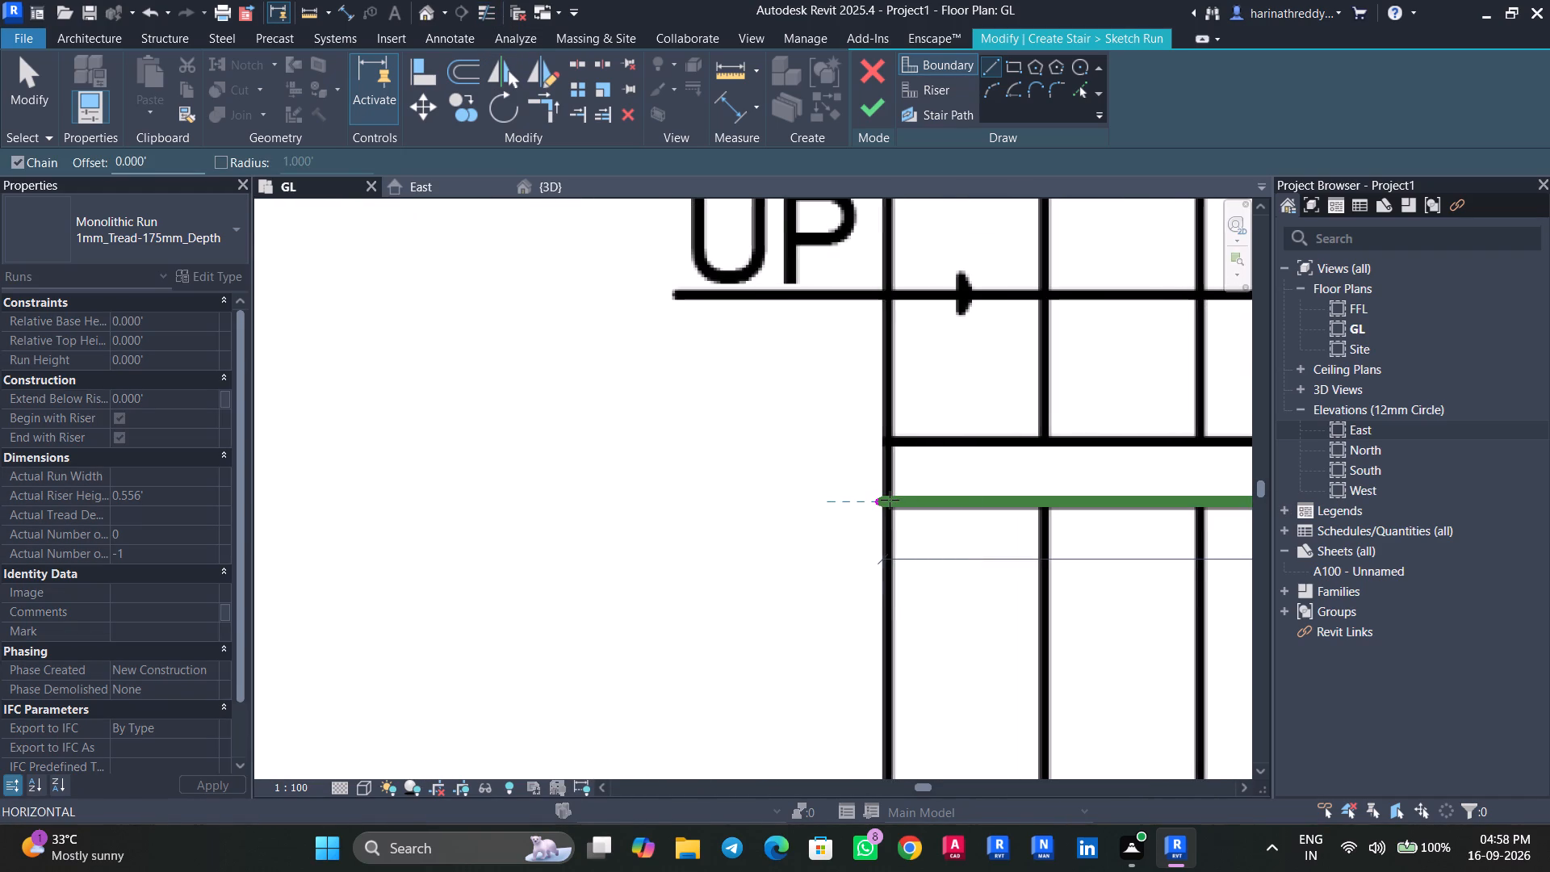
pyautogui.click(889, 500)
pyautogui.press('Escape')
# Sketch the inner boundary along the divider's upper edge from the landing end to the first riser line.
pyautogui.moveTo(961, 533); pyautogui.dragTo(254, 426, button='middle')
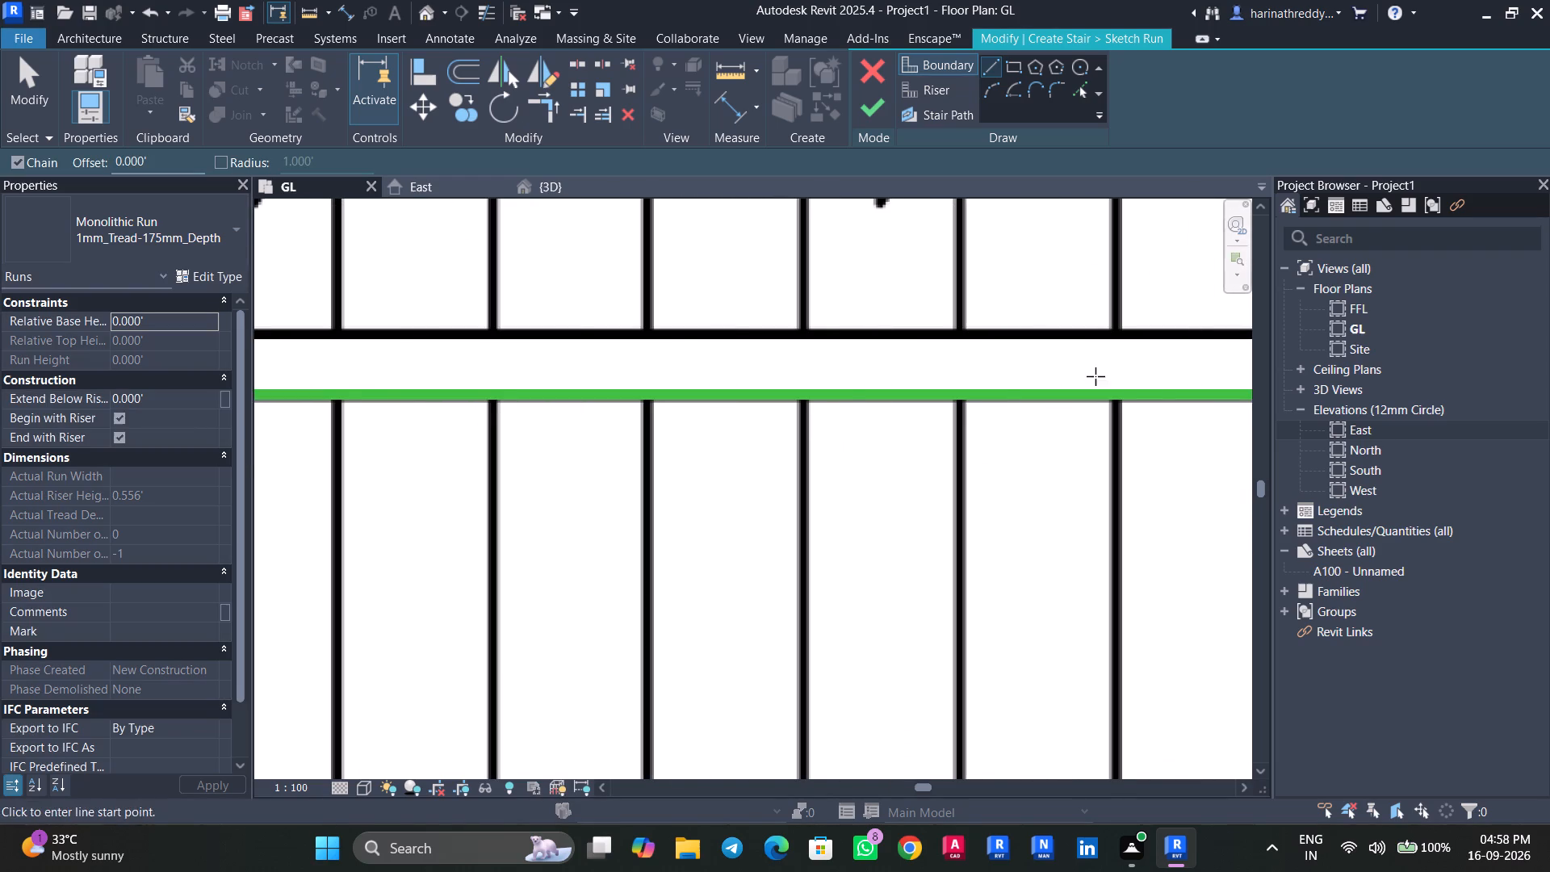
pyautogui.moveTo(1091, 375); pyautogui.dragTo(56, 438, button='middle')
pyautogui.scroll(1, 55, 439)
pyautogui.click(392, 396)
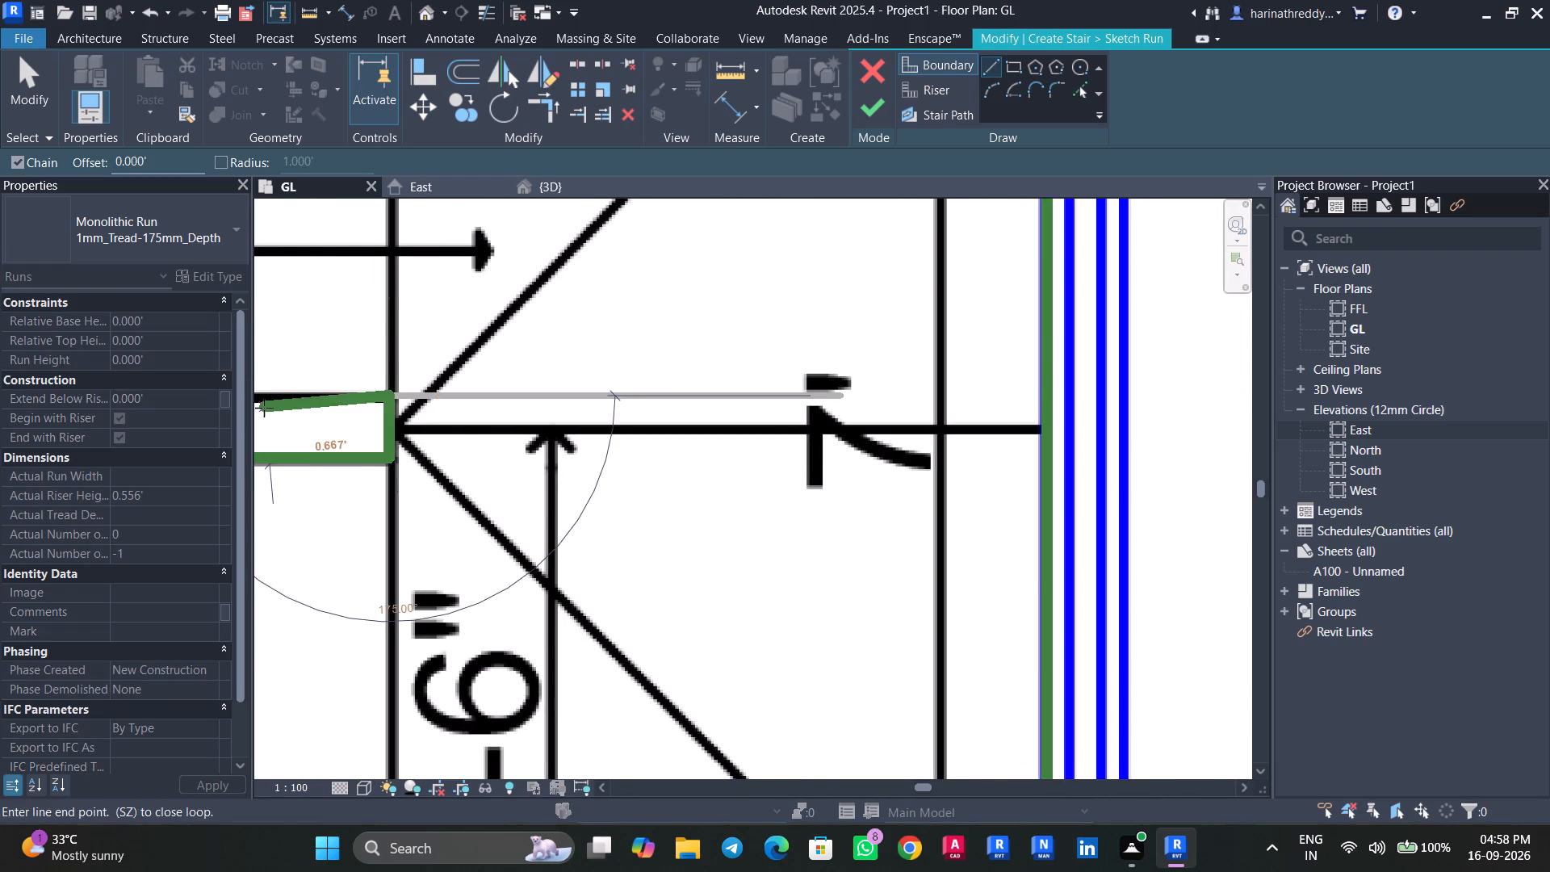
pyautogui.moveTo(270, 406); pyautogui.dragTo(1088, 402, button='middle')
pyautogui.moveTo(638, 403); pyautogui.dragTo(1538, 401, button='middle')
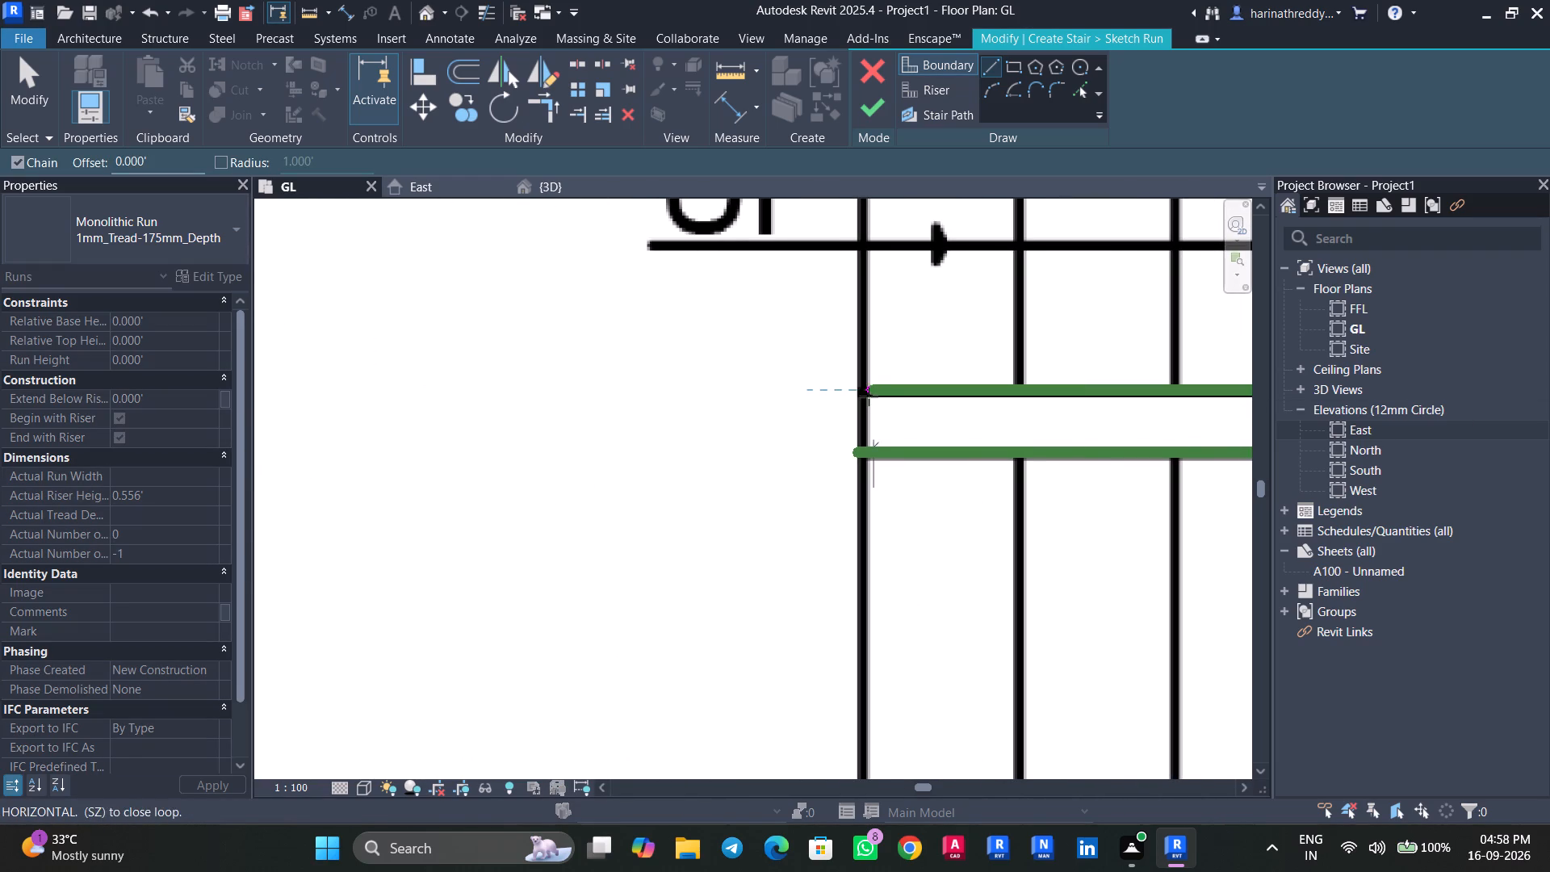
pyautogui.scroll(5, 865, 393)
pyautogui.click(865, 393)
pyautogui.press('Escape')
pyautogui.press('Escape')
pyautogui.press('Escape')
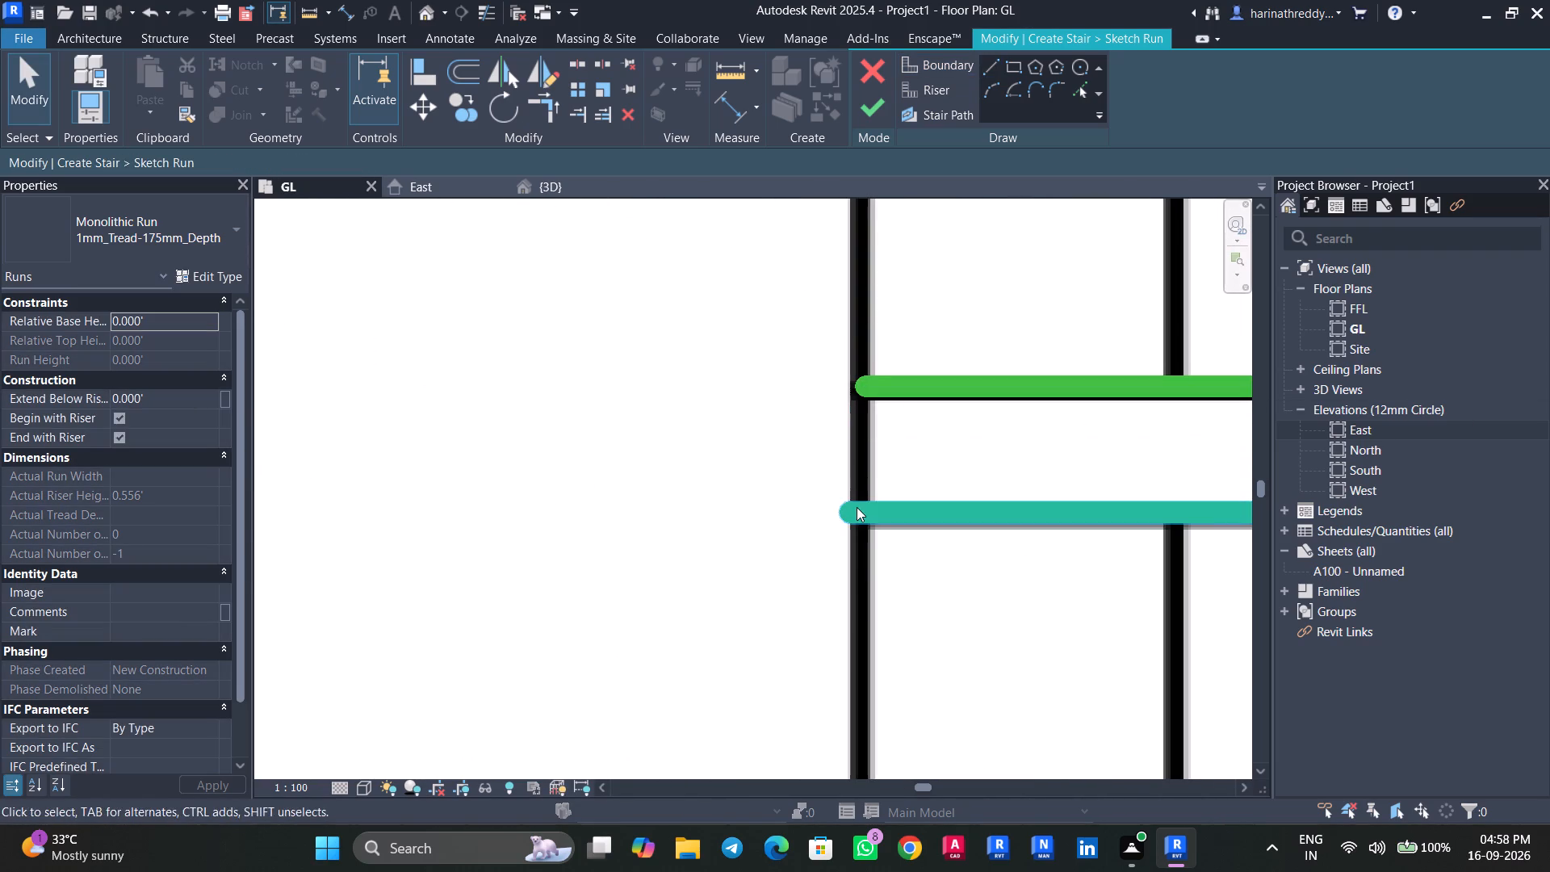
# Pull the open end of the divider's lower boundary line back to the first riser line, level with the upper one.
pyautogui.click(857, 507)
pyautogui.moveTo(847, 509); pyautogui.dragTo(858, 509)
pyautogui.press('Escape')
pyautogui.scroll(-14, 846, 546)
pyautogui.scroll(2, 853, 536)
pyautogui.scroll(-2, 853, 536)
pyautogui.moveTo(894, 572); pyautogui.dragTo(638, 426, button='middle')
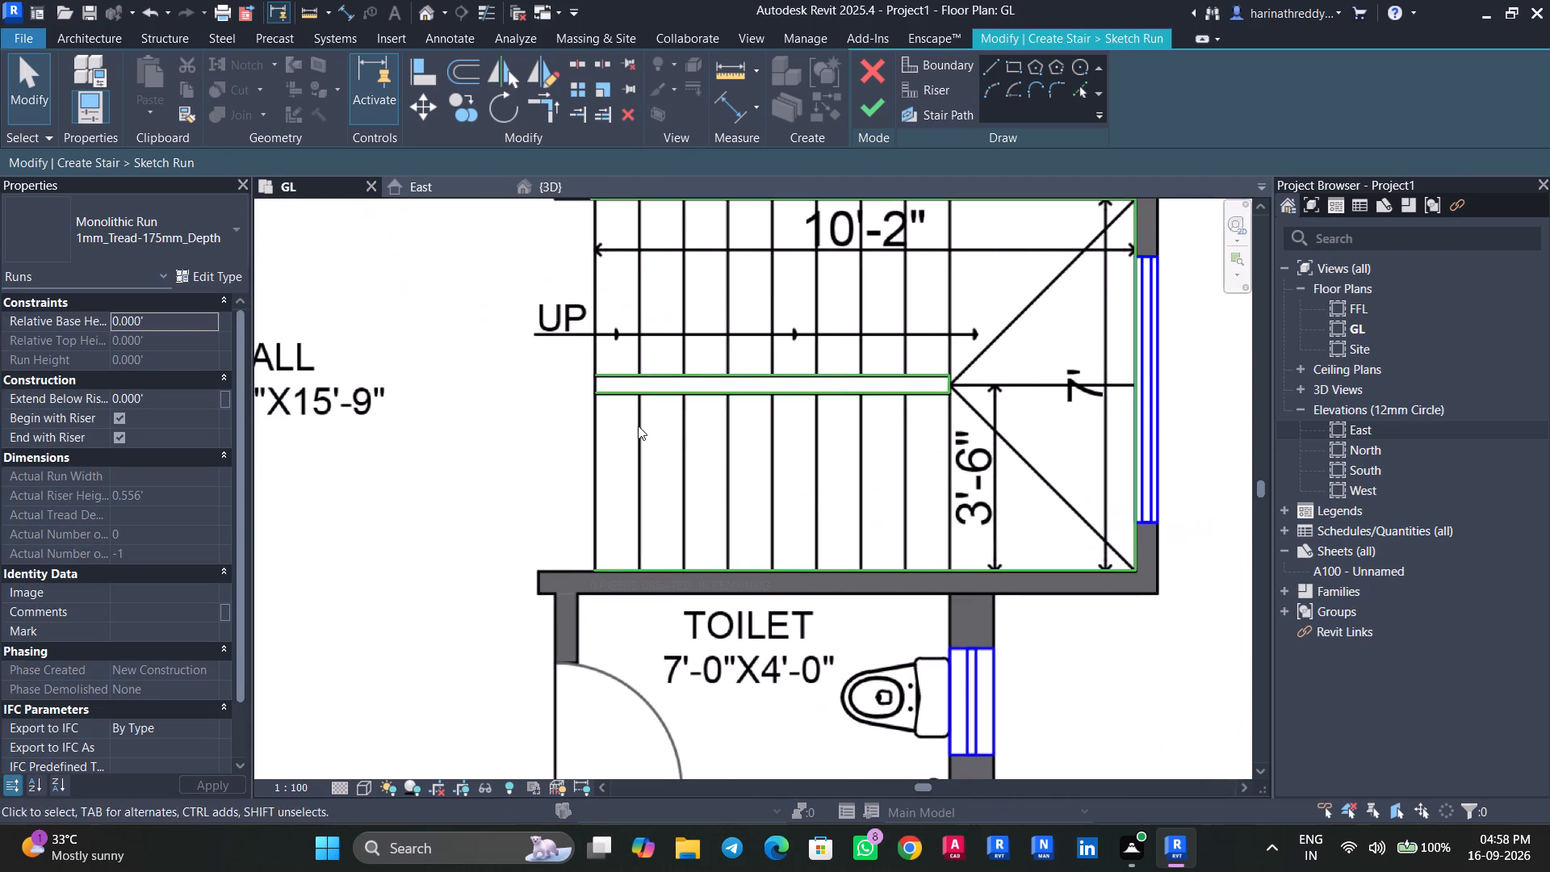
# Sketch the upper flight's first riser at the UP end, from the divider's upper edge to the toilet wall.
pyautogui.click(941, 86)
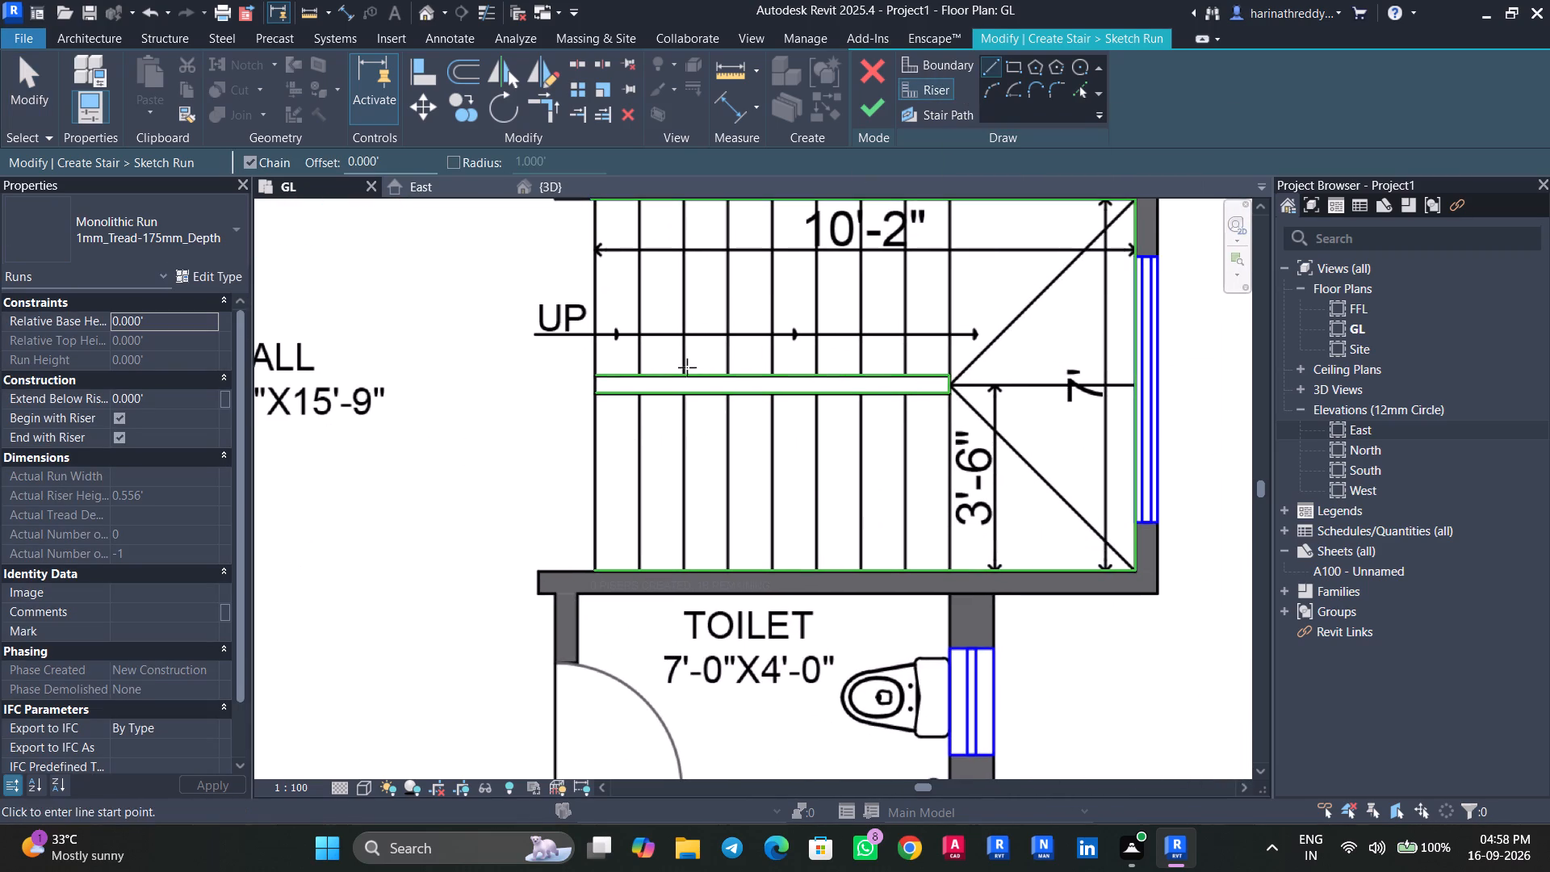
pyautogui.moveTo(642, 414); pyautogui.dragTo(691, 589, button='middle')
pyautogui.scroll(1, 691, 589)
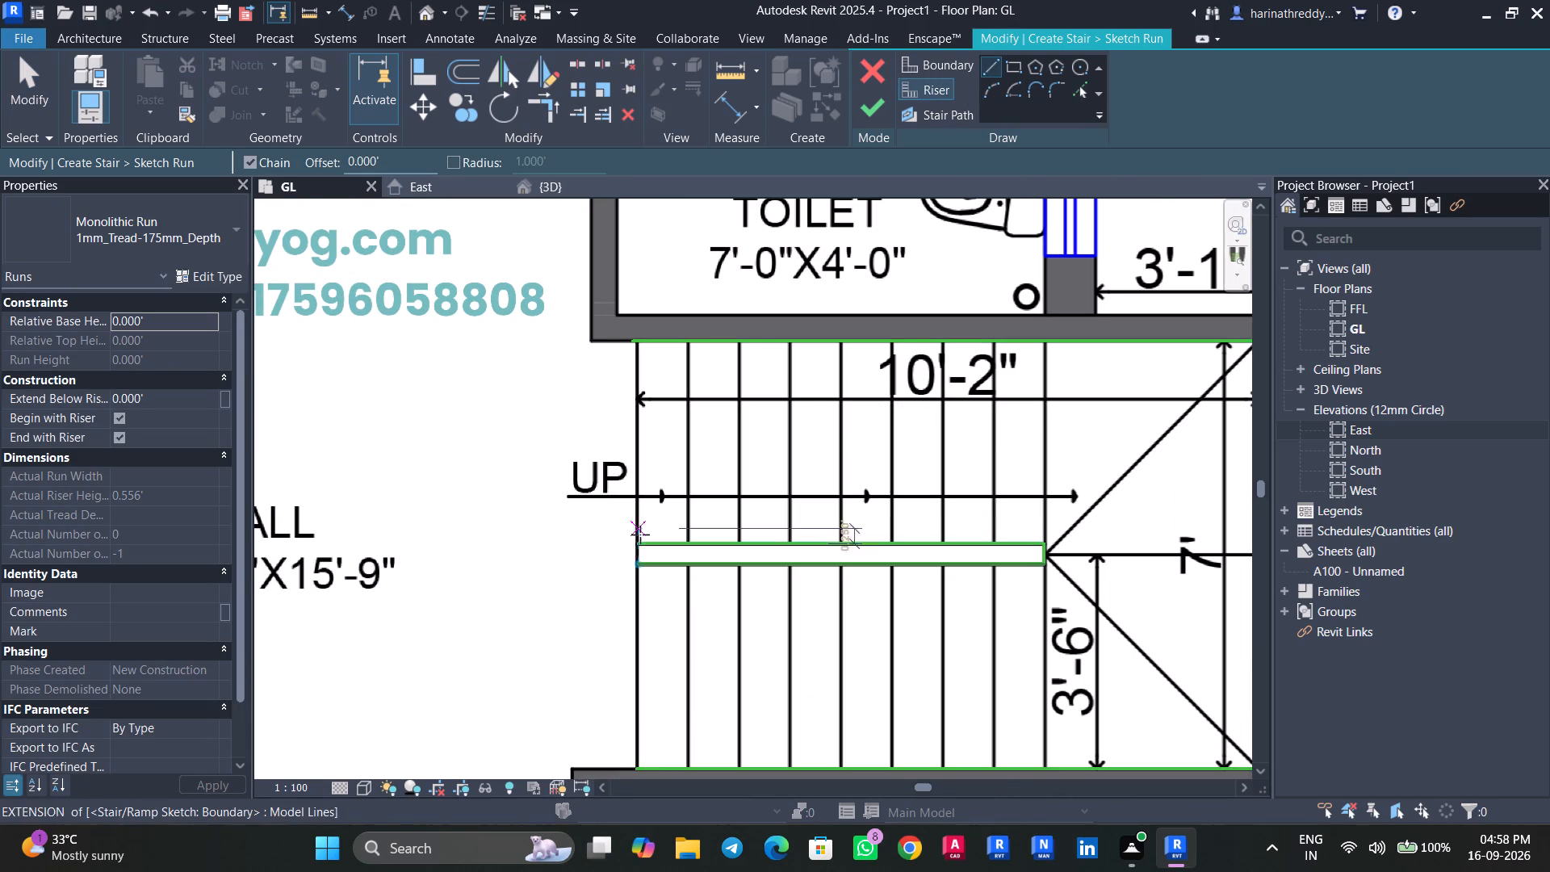
pyautogui.click(639, 545)
pyautogui.click(633, 338)
pyautogui.press('Escape')
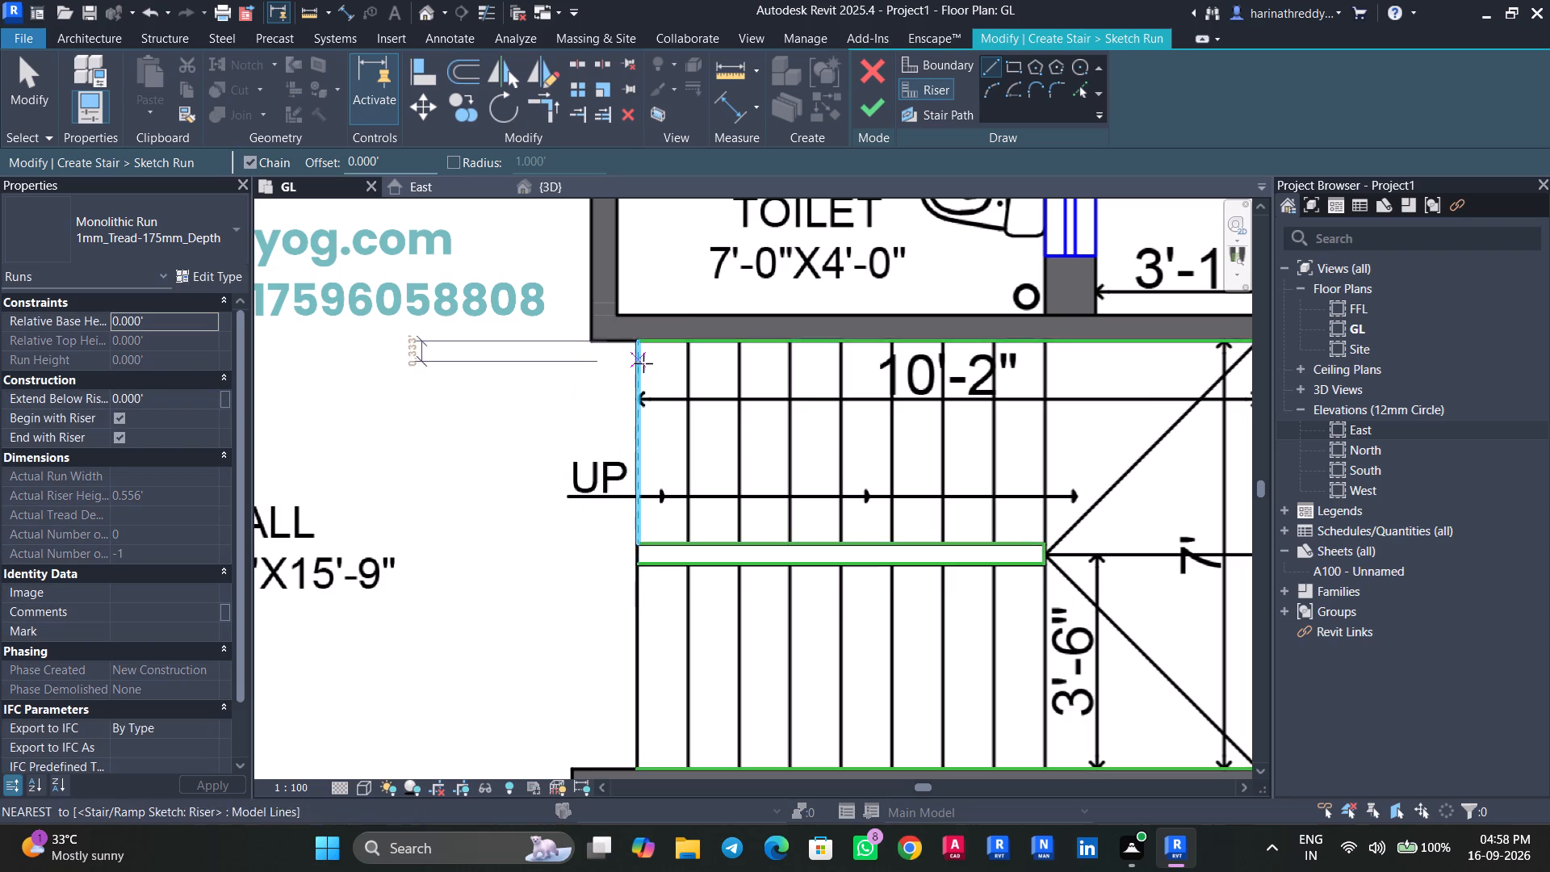
# Sketch the upper flight's second riser over its PDF line, about 3.3' long, from the divider to the toilet wall.
pyautogui.scroll(9, 643, 363)
pyautogui.scroll(-1, 643, 354)
pyautogui.moveTo(797, 506); pyautogui.dragTo(693, 233, button='middle')
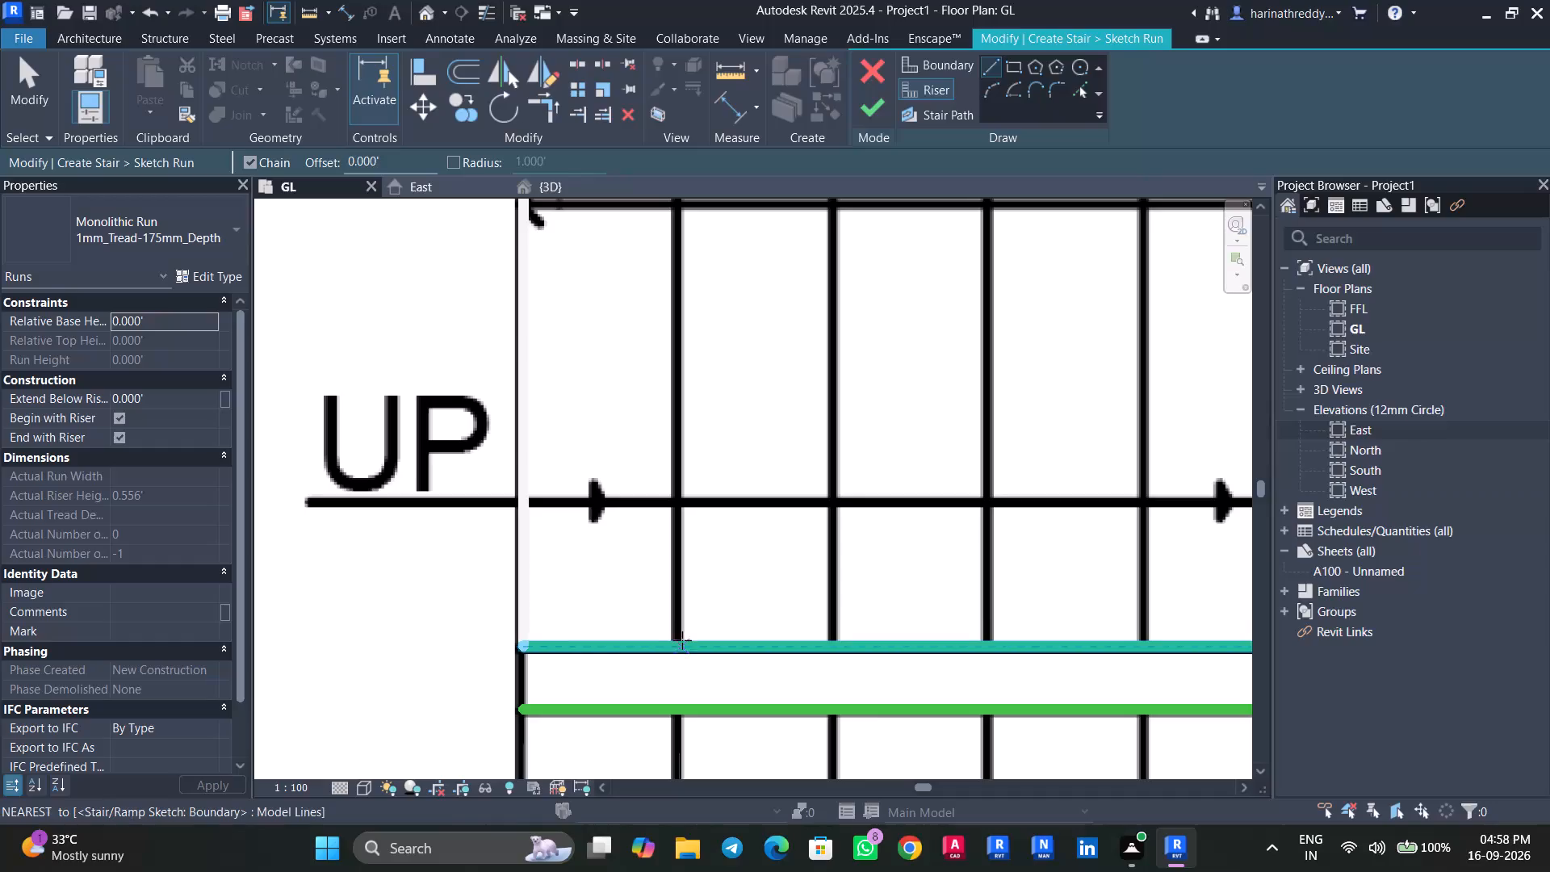
pyautogui.click(674, 643)
pyautogui.moveTo(687, 392); pyautogui.dragTo(709, 602, button='middle')
pyautogui.scroll(1, 709, 602)
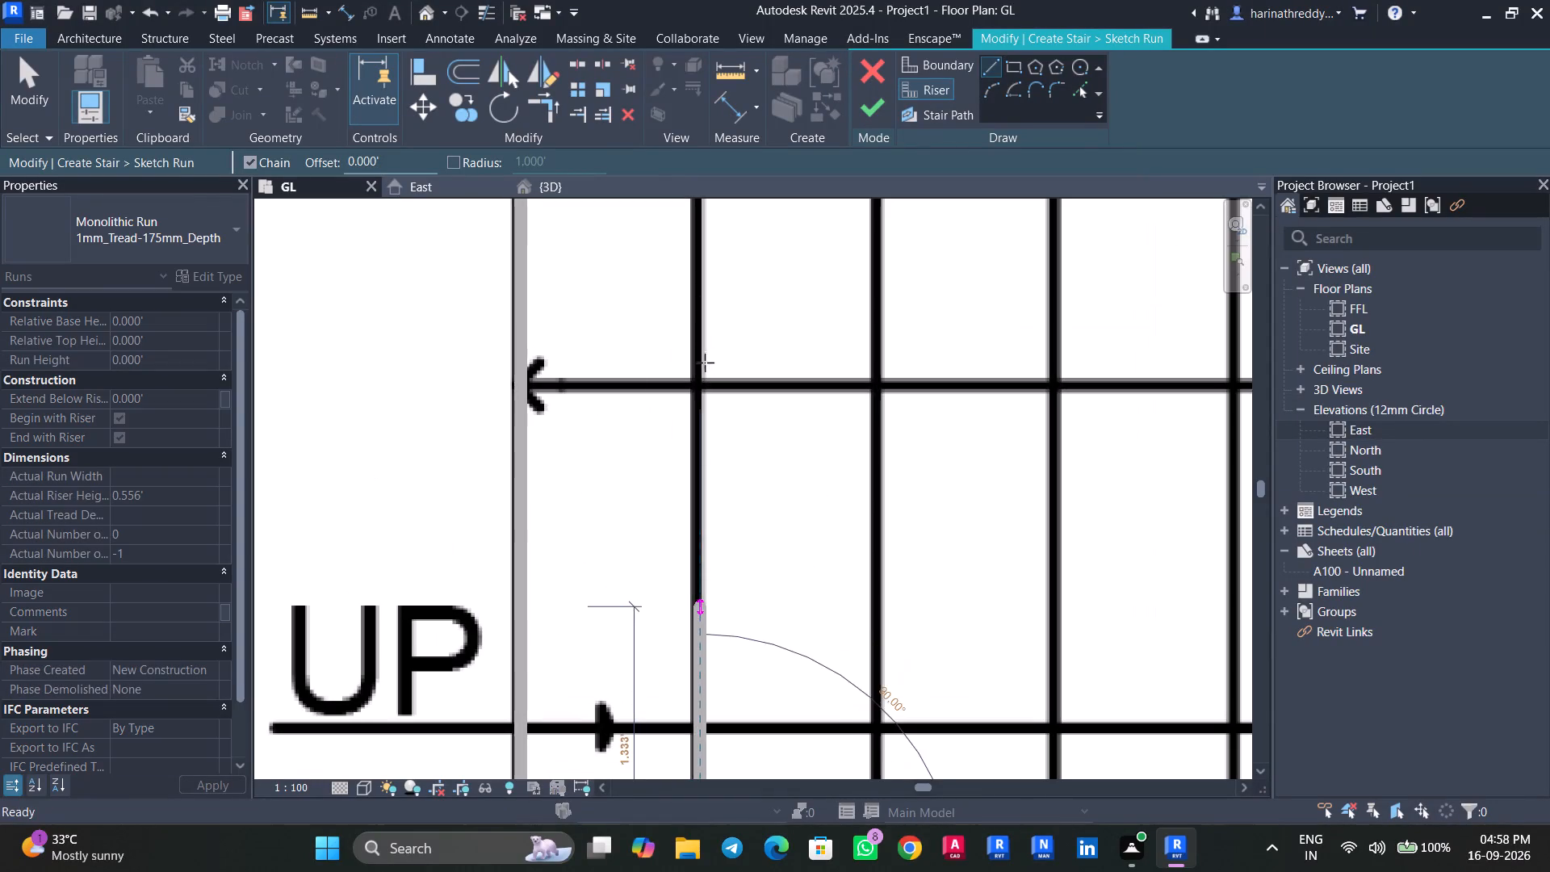
pyautogui.moveTo(697, 348); pyautogui.dragTo(697, 568, button='middle')
pyautogui.click(693, 402)
pyautogui.press('Escape')
pyautogui.press('Escape')
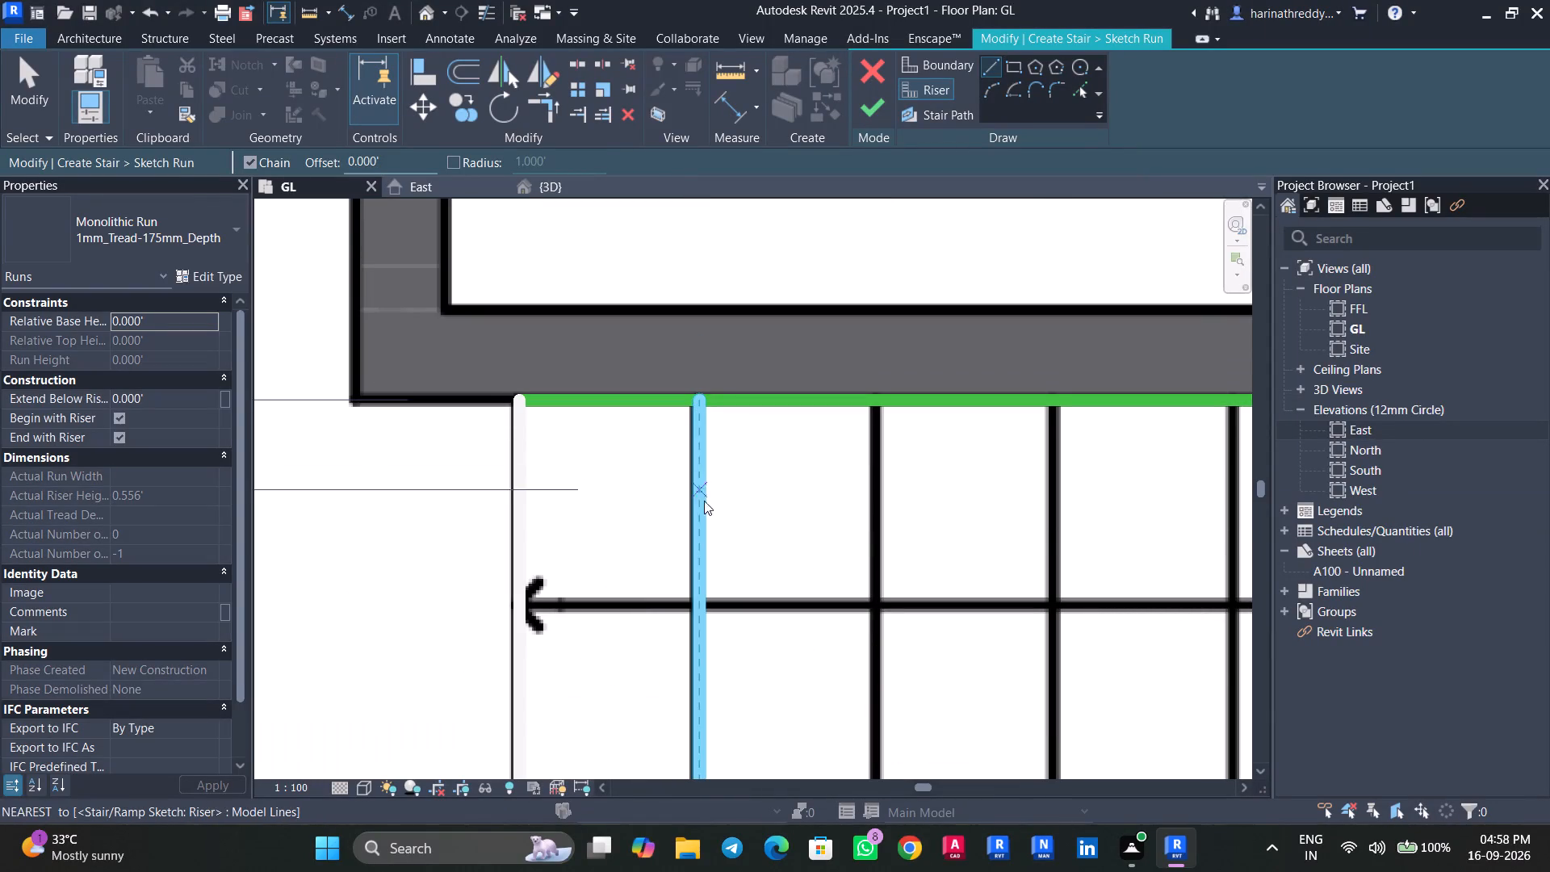
pyautogui.press('Escape')
# Nudge the second riser slightly toward the first riser so that it sits on its PDF line.
pyautogui.click(696, 509)
pyautogui.press('Left')
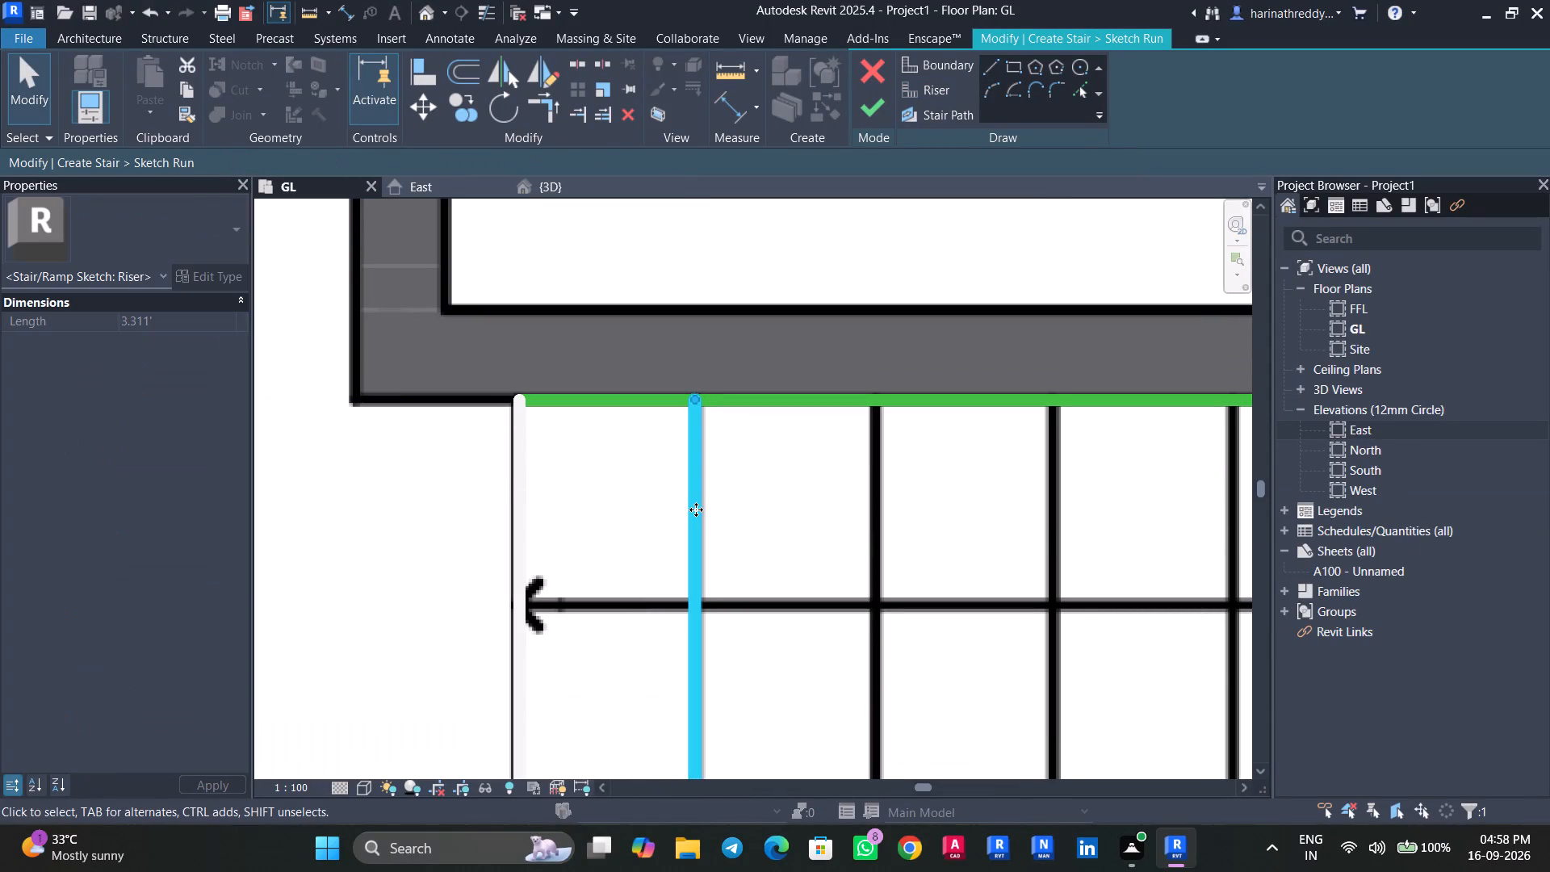
pyautogui.scroll(1, 706, 535)
pyautogui.scroll(-3, 706, 535)
pyautogui.moveTo(742, 552); pyautogui.dragTo(608, 330, button='middle')
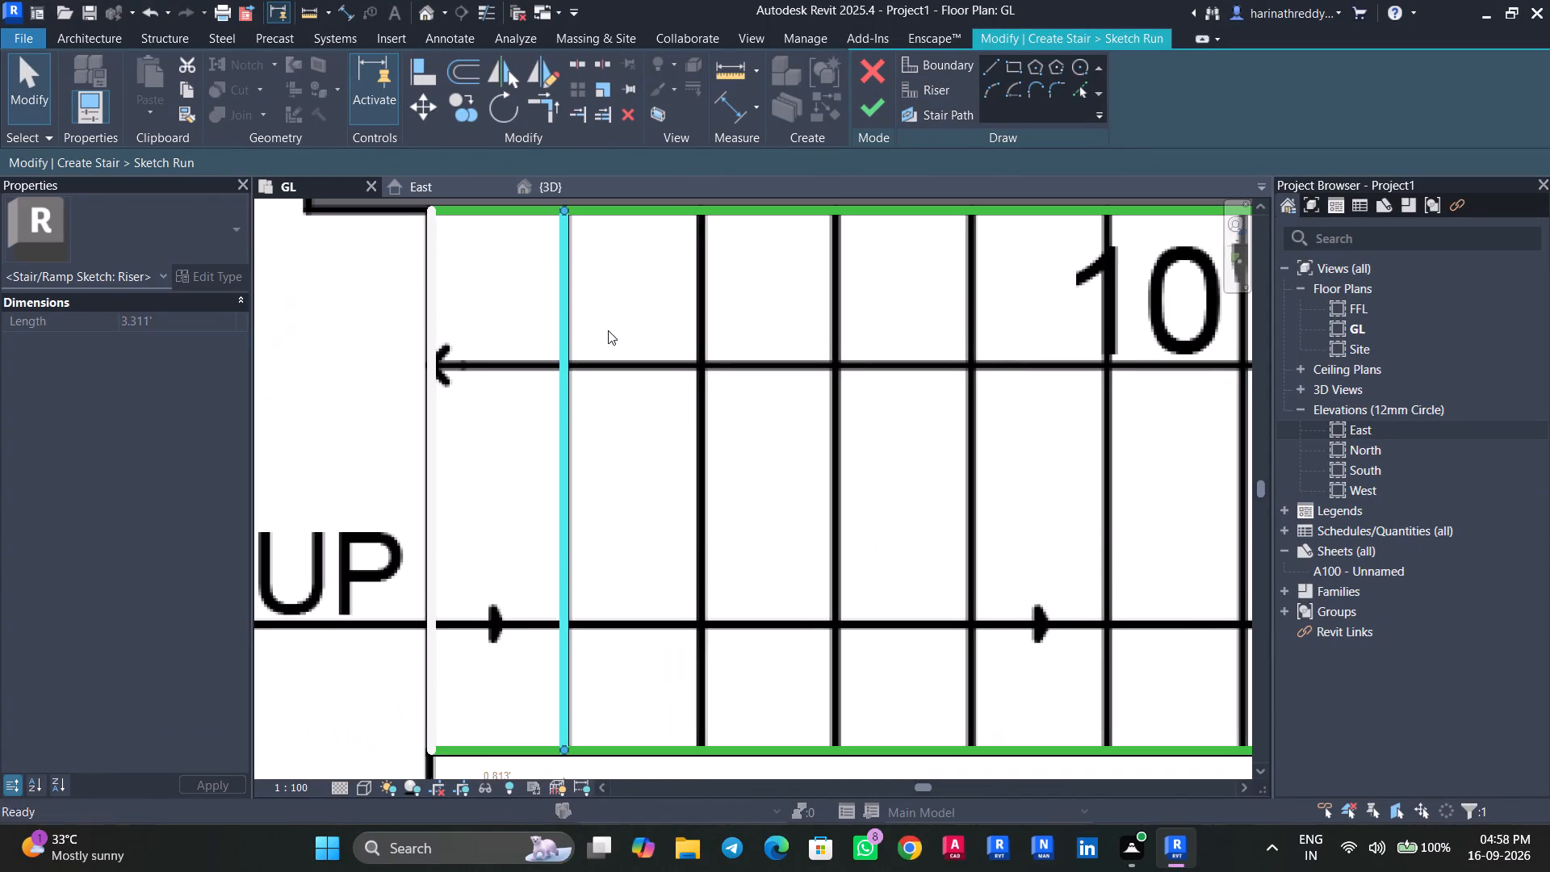
pyautogui.press('Escape')
pyautogui.press('Escape')
# Sketch the upper flight's third and fourth risers over their PDF lines, from the divider to the toilet wall.
pyautogui.click(926, 93)
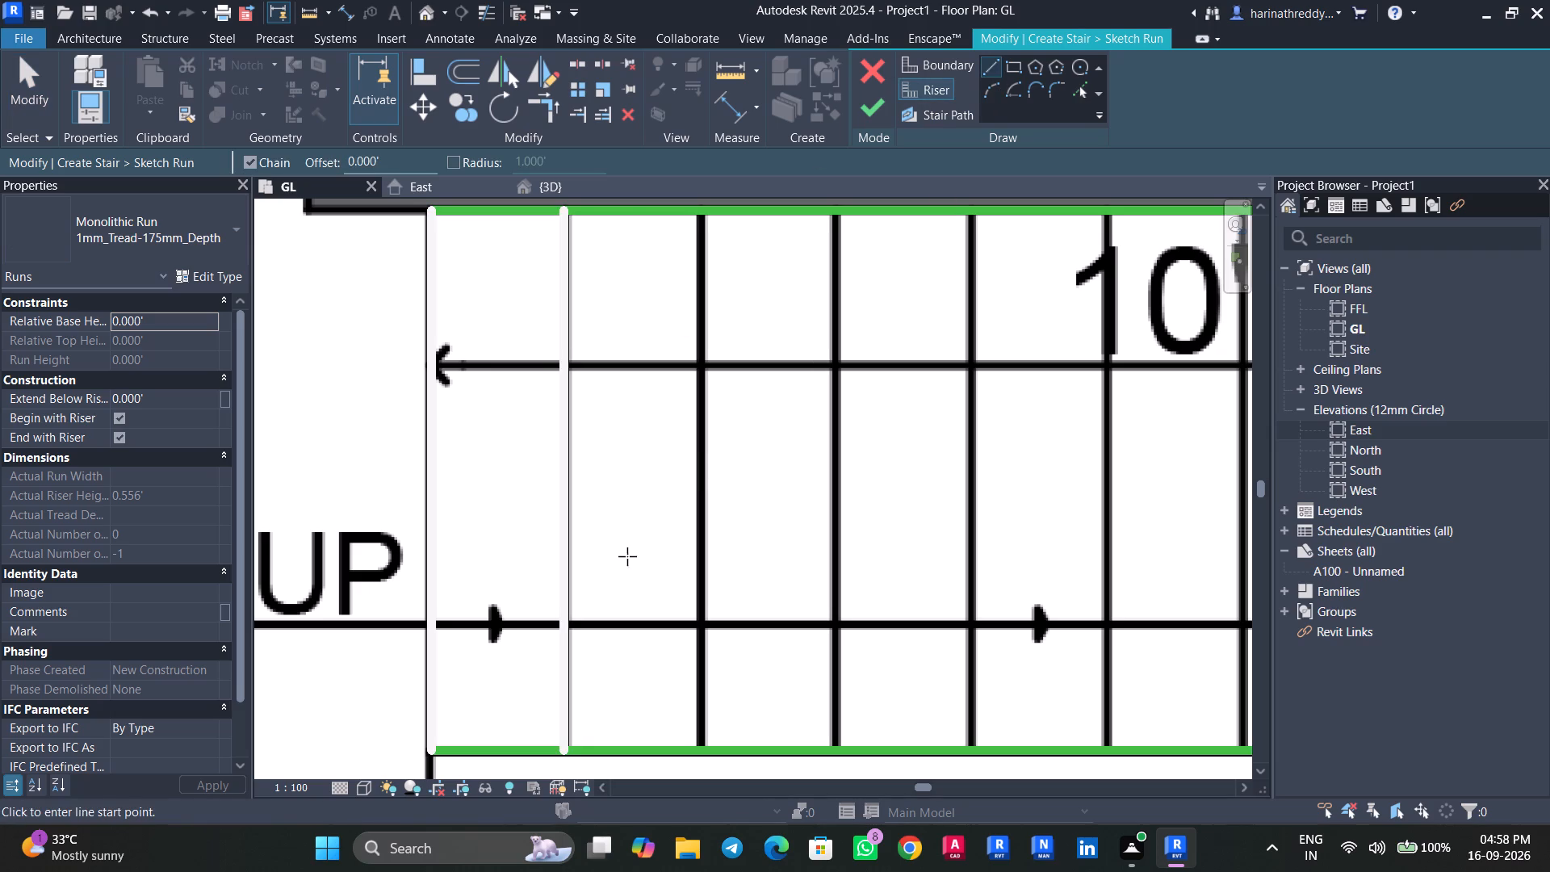
pyautogui.click(703, 750)
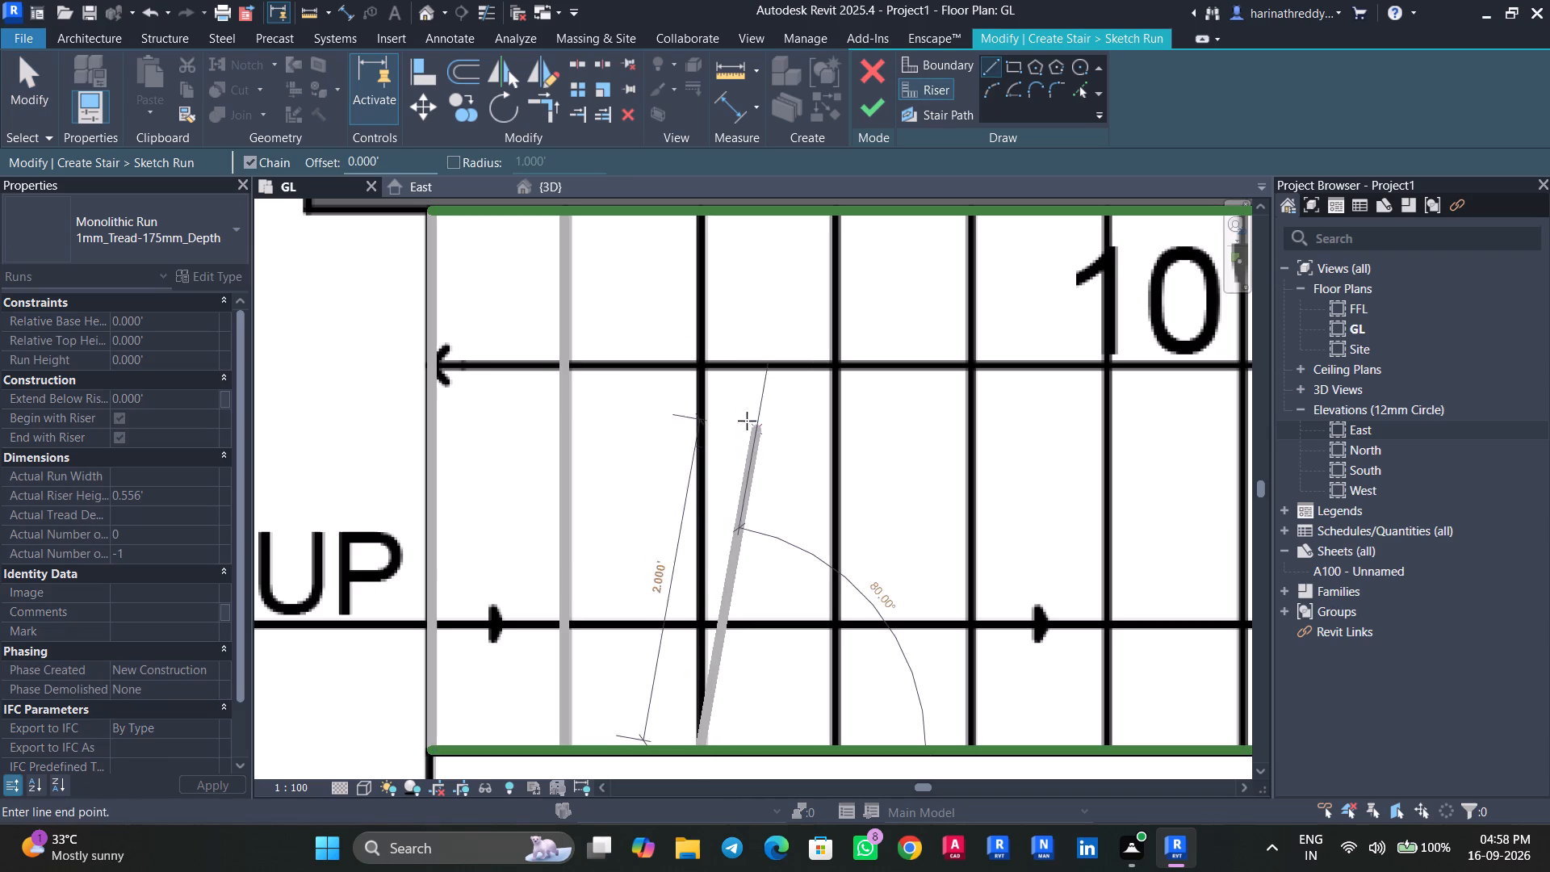
pyautogui.moveTo(703, 359); pyautogui.dragTo(710, 522, button='middle')
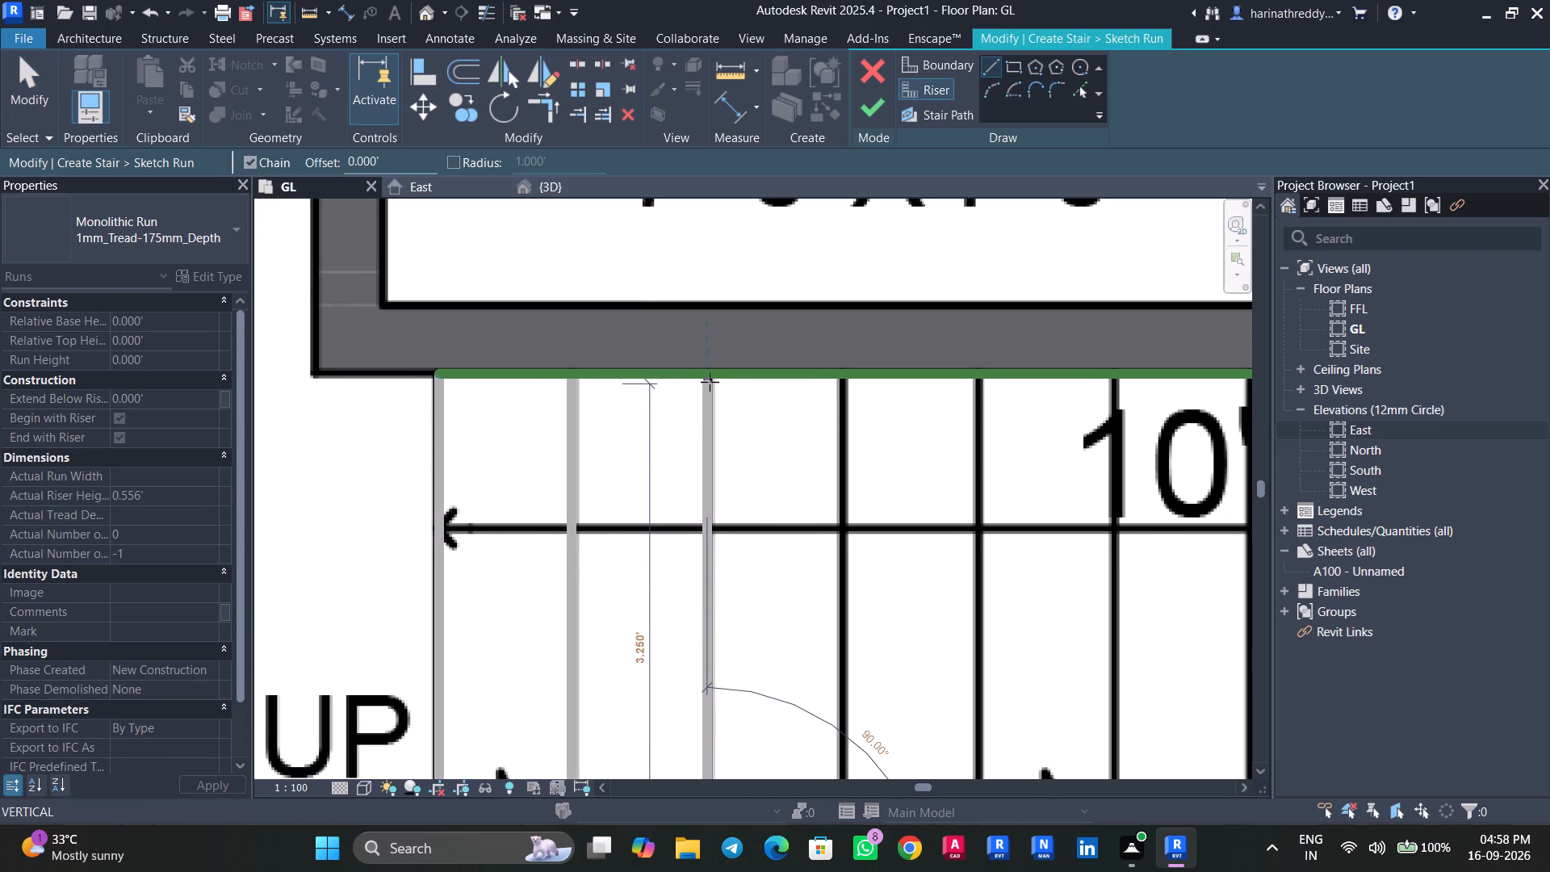
pyautogui.click(707, 375)
pyautogui.moveTo(760, 582); pyautogui.dragTo(710, 373, button='middle')
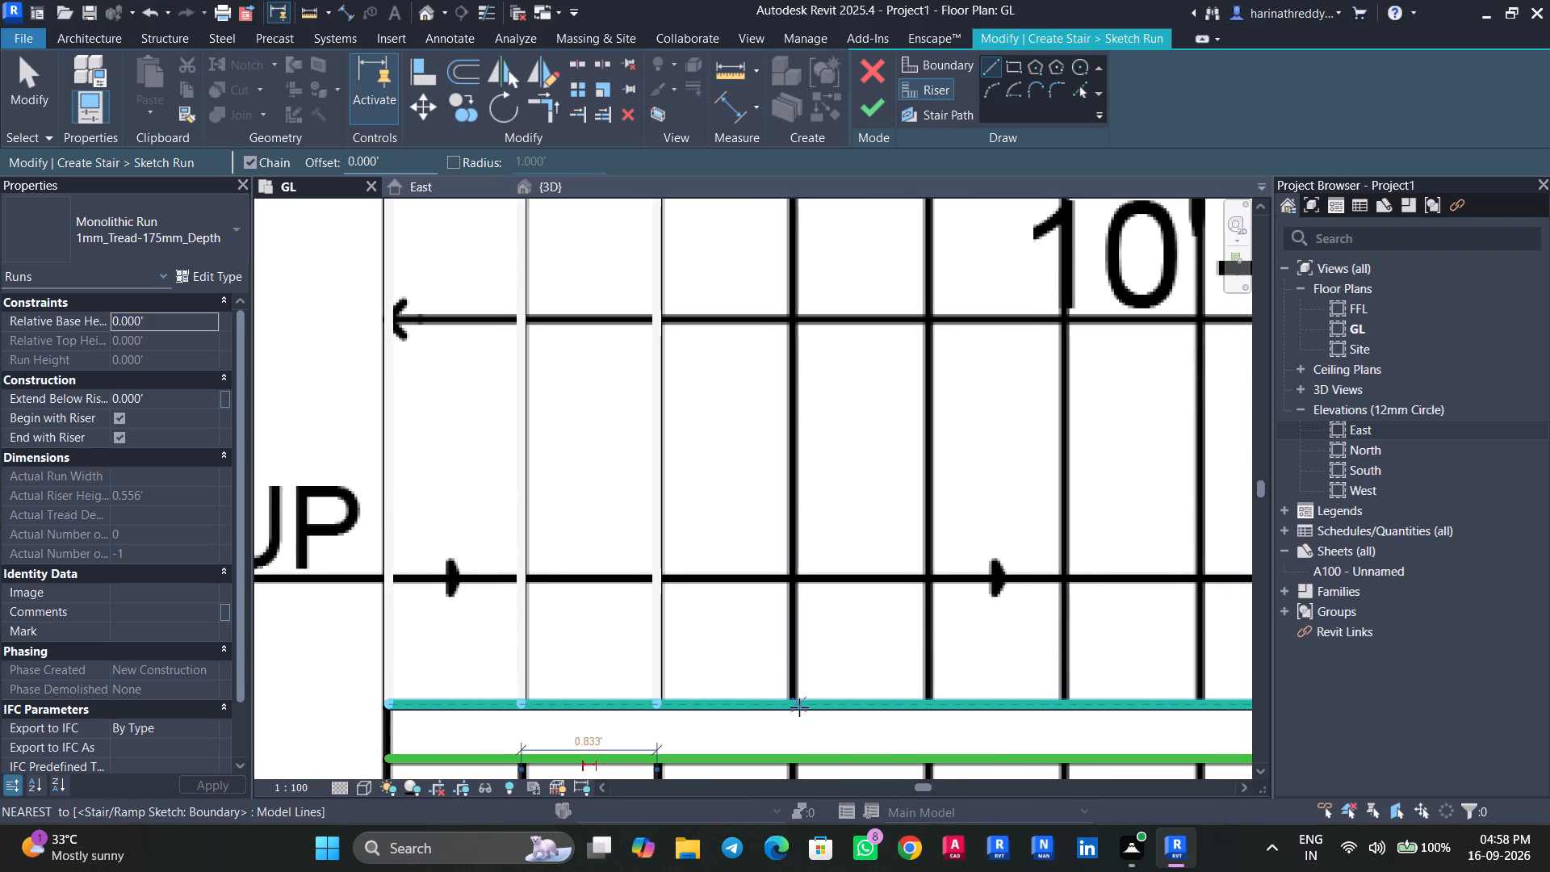
pyautogui.click(795, 706)
pyautogui.moveTo(791, 350); pyautogui.dragTo(790, 484, button='middle')
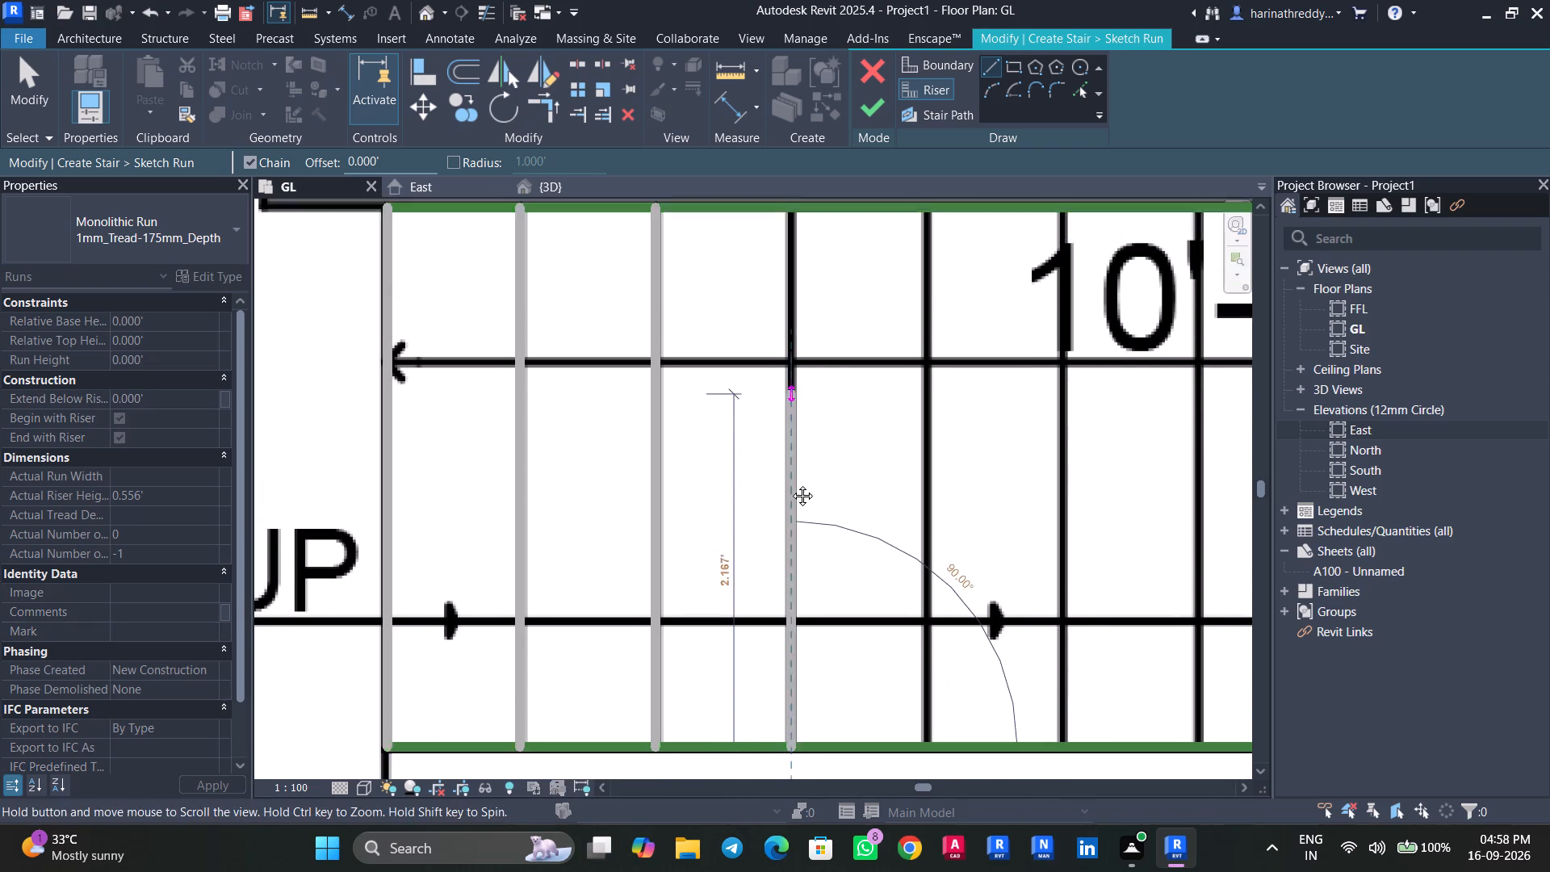
pyautogui.moveTo(790, 484); pyautogui.dragTo(794, 690, button='middle')
pyautogui.scroll(1, 794, 681)
pyautogui.click(798, 480)
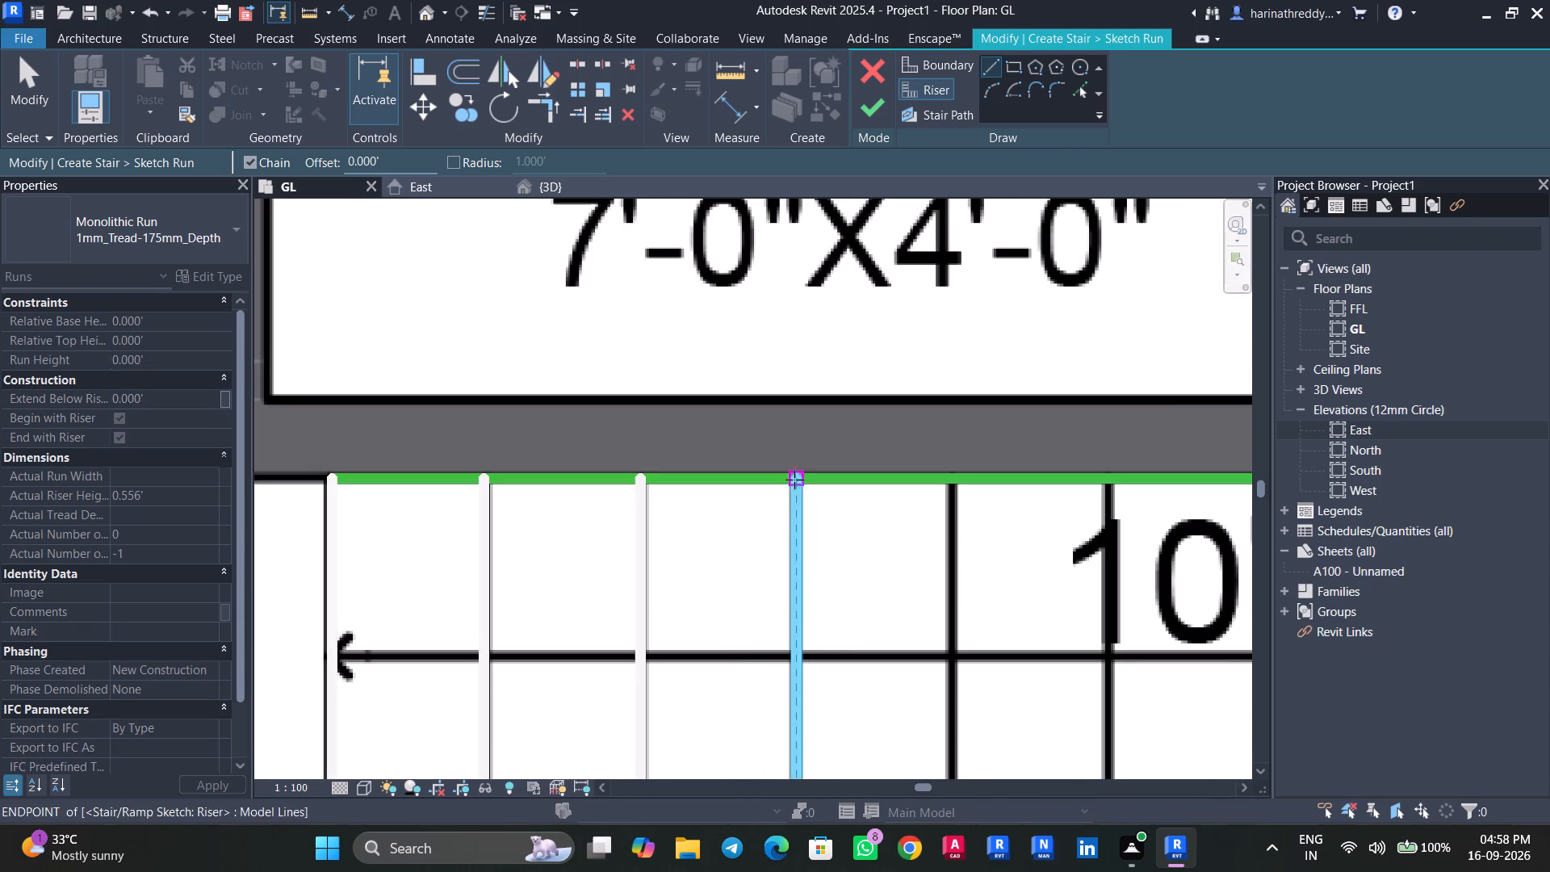
# Sketch the fifth and sixth risers over their PDF lines, about 3.3' long, across the upper flight.
pyautogui.moveTo(817, 642); pyautogui.dragTo(653, 418, button='middle')
pyautogui.moveTo(805, 706); pyautogui.dragTo(819, 417, button='middle')
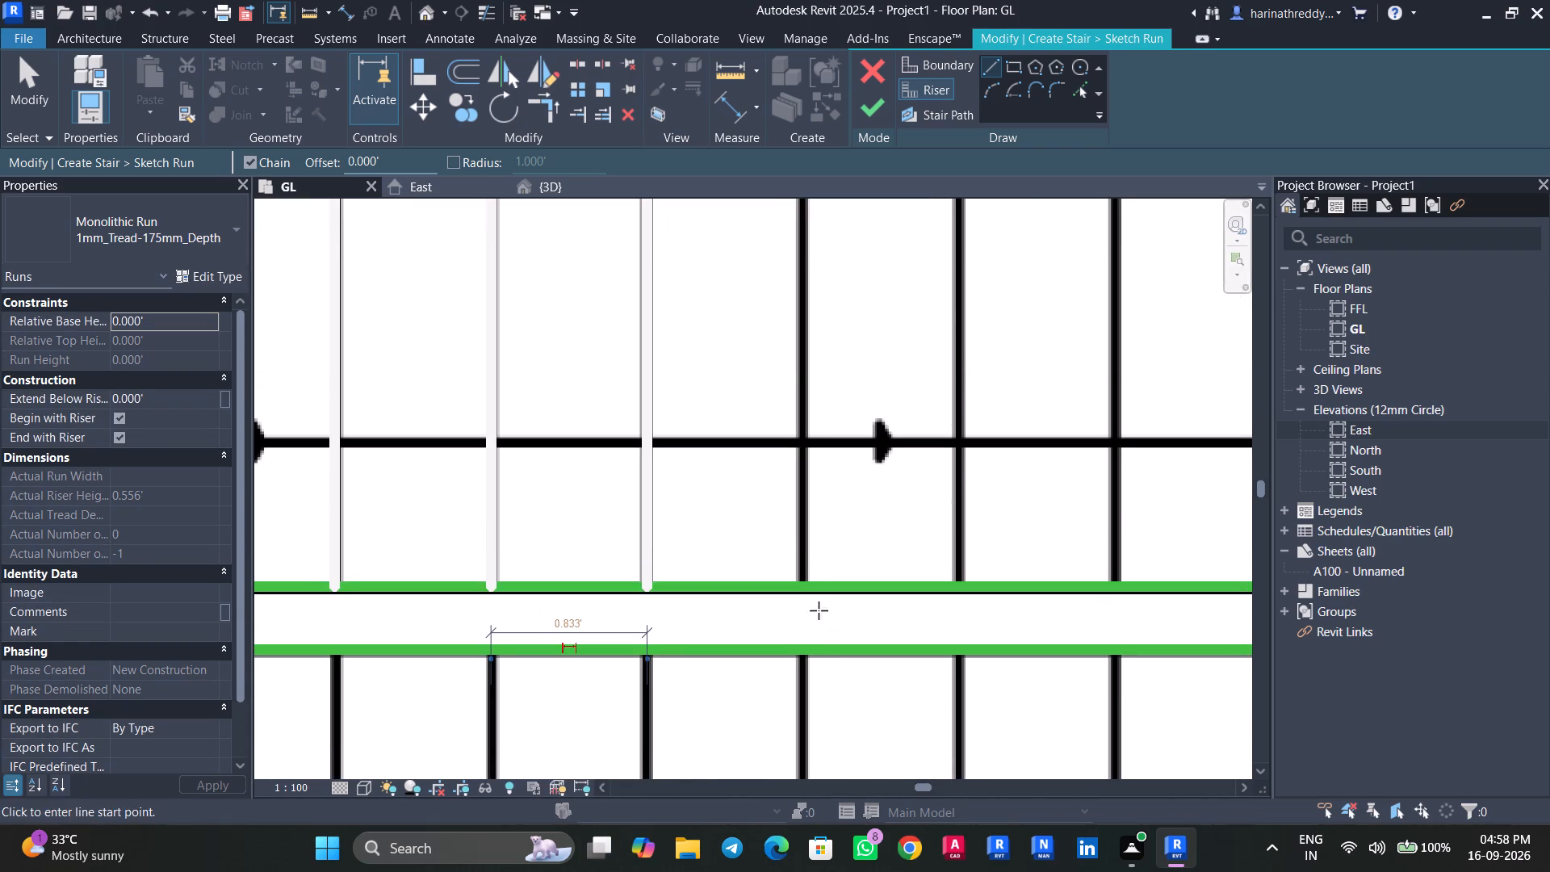
pyautogui.click(806, 585)
pyautogui.moveTo(810, 358); pyautogui.dragTo(834, 746, button='middle')
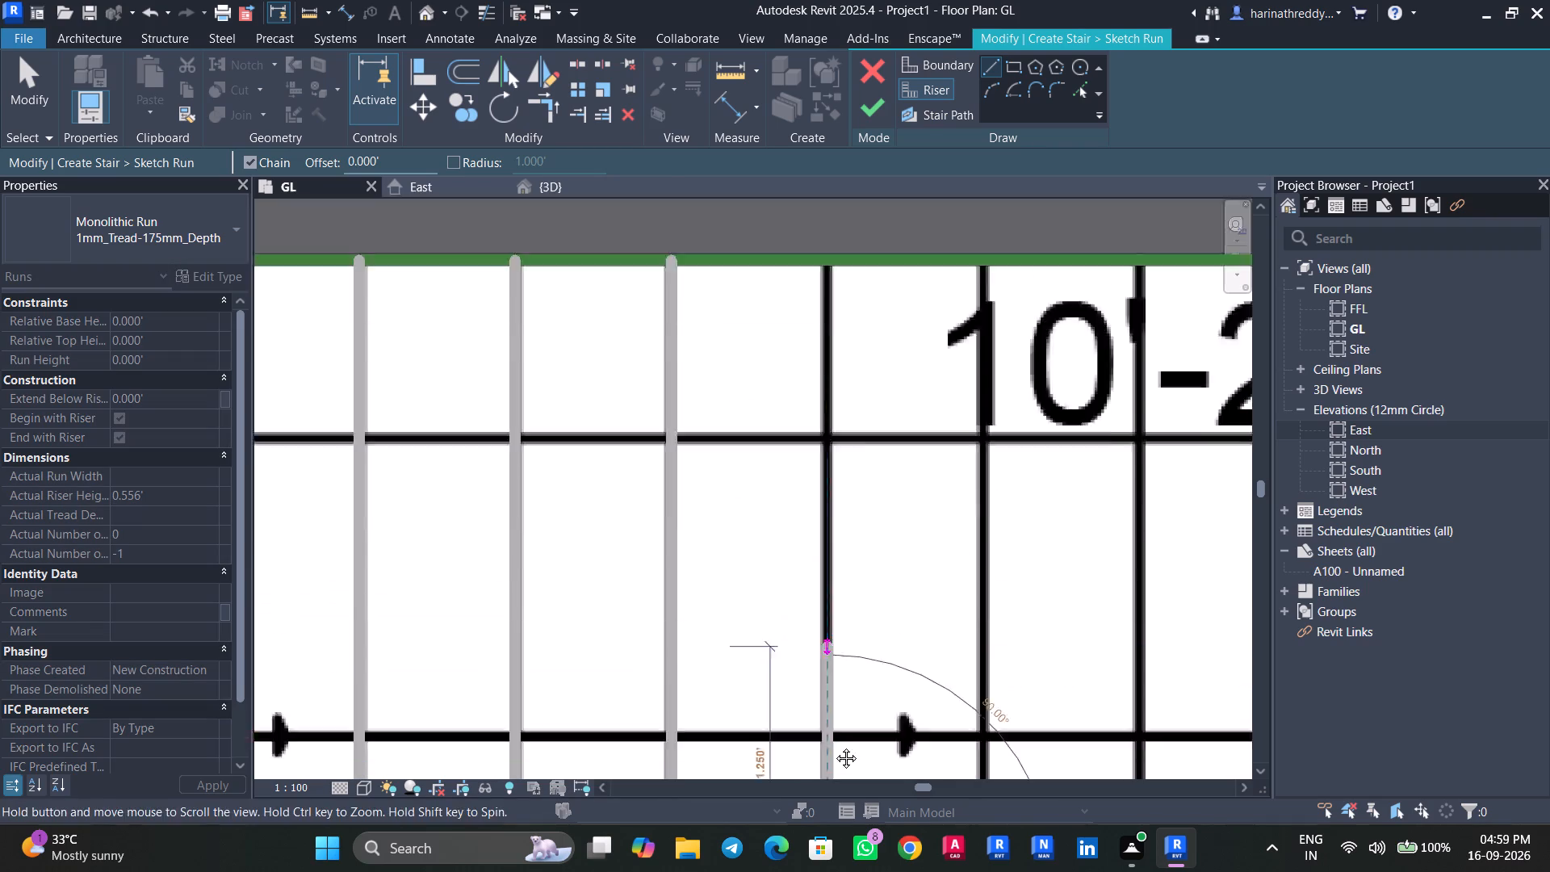
pyautogui.moveTo(834, 746); pyautogui.dragTo(834, 761, button='middle')
pyautogui.click(827, 371)
pyautogui.moveTo(879, 576); pyautogui.dragTo(748, 368, button='middle')
pyautogui.moveTo(874, 653); pyautogui.dragTo(861, 339, button='middle')
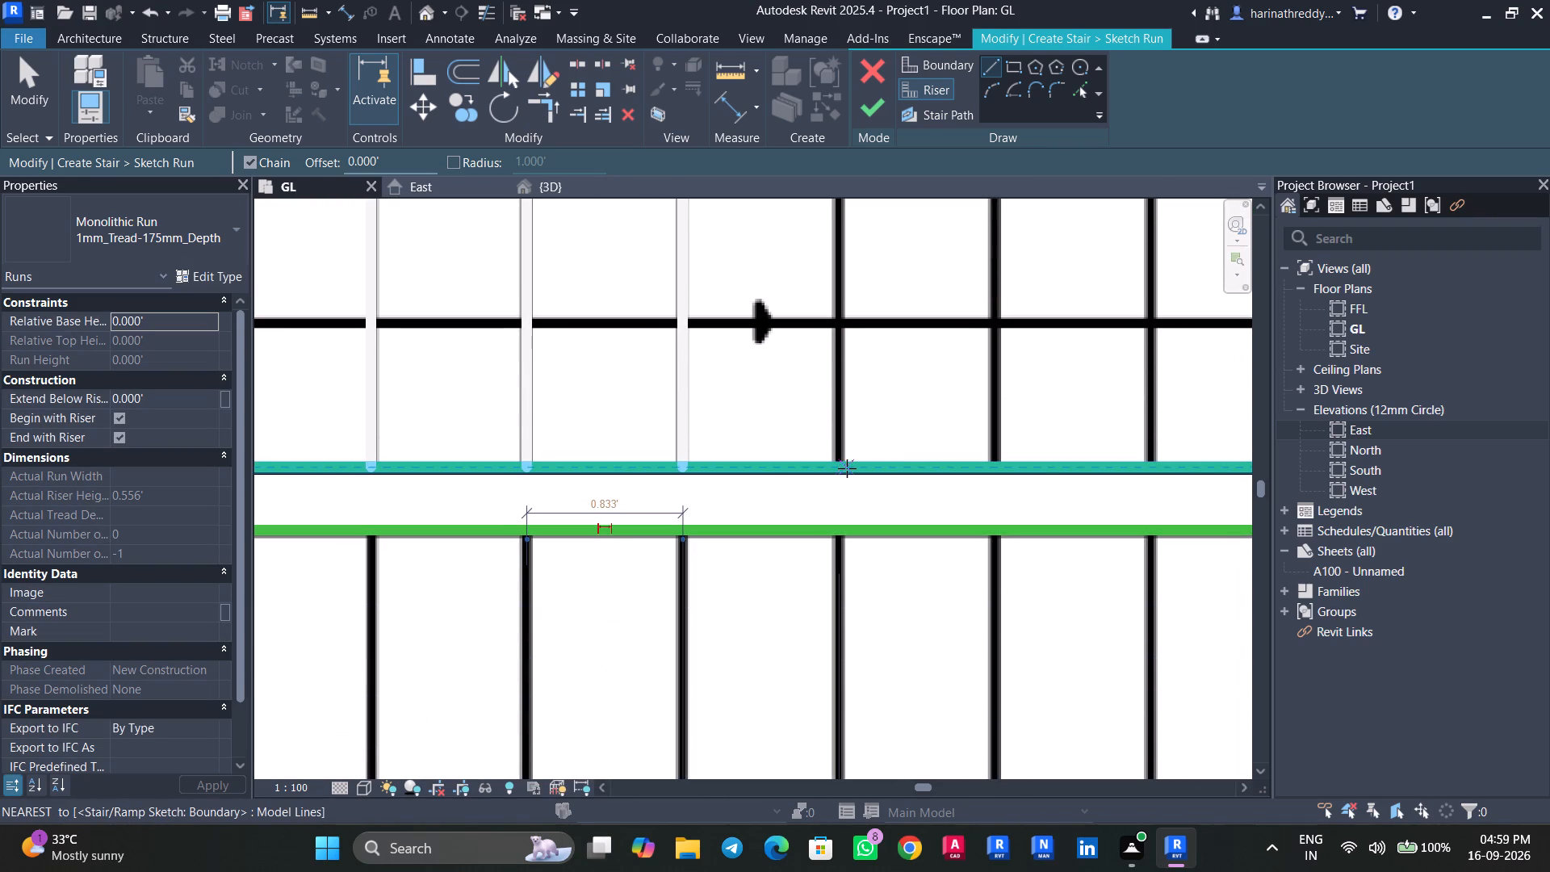
pyautogui.click(841, 467)
pyautogui.moveTo(836, 324); pyautogui.dragTo(864, 785, button='middle')
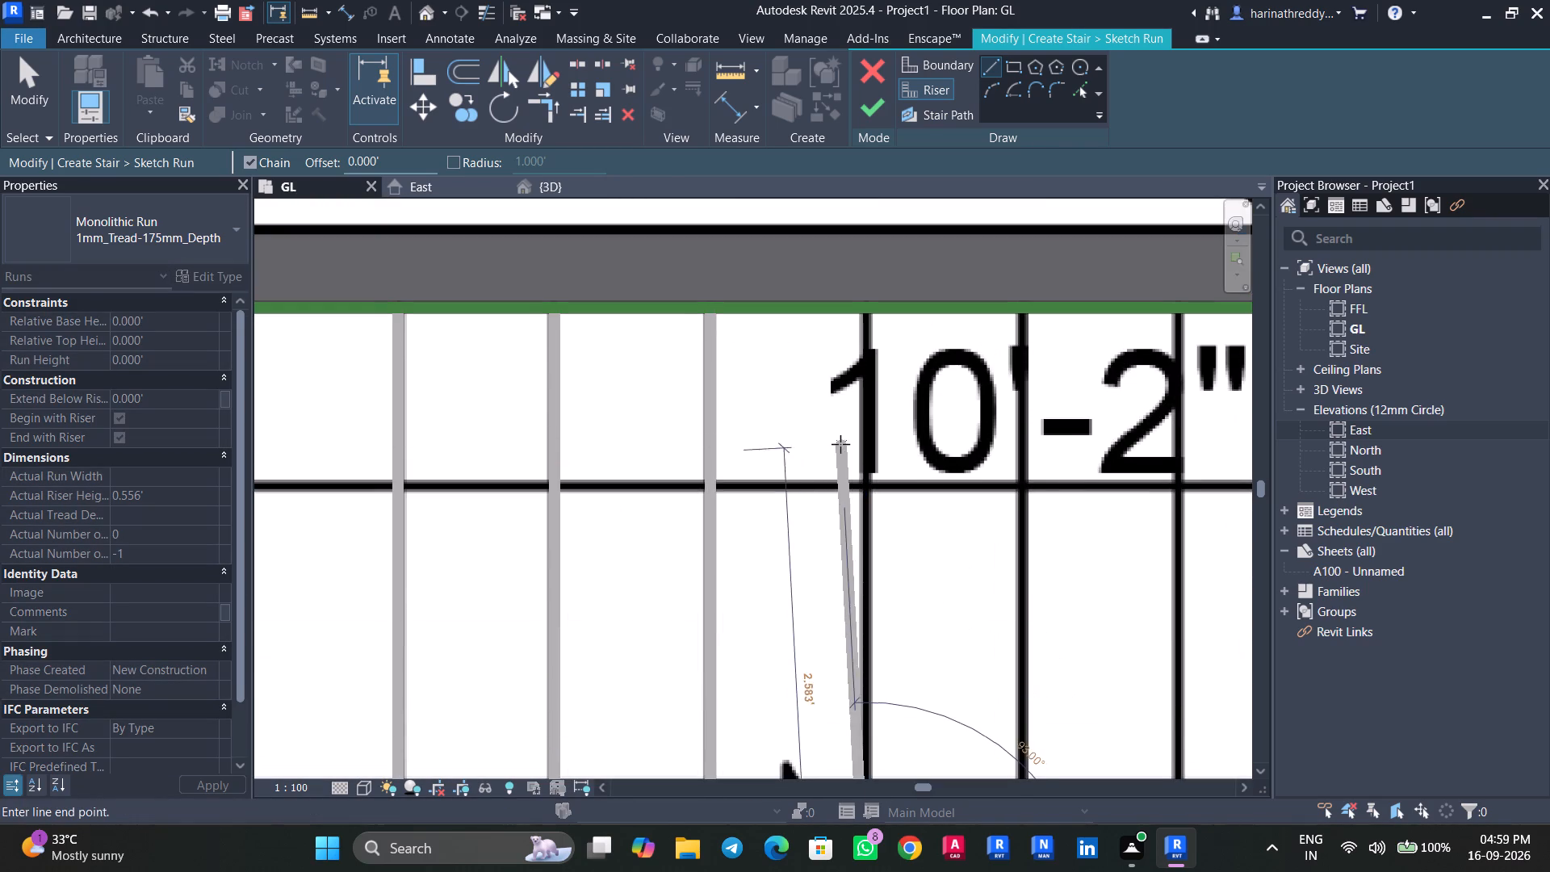
pyautogui.click(866, 309)
# Sketch the upper flight's seventh riser over its PDF line, from the divider's upper edge to the toilet wall.
pyautogui.moveTo(938, 655); pyautogui.dragTo(884, 443, button='middle')
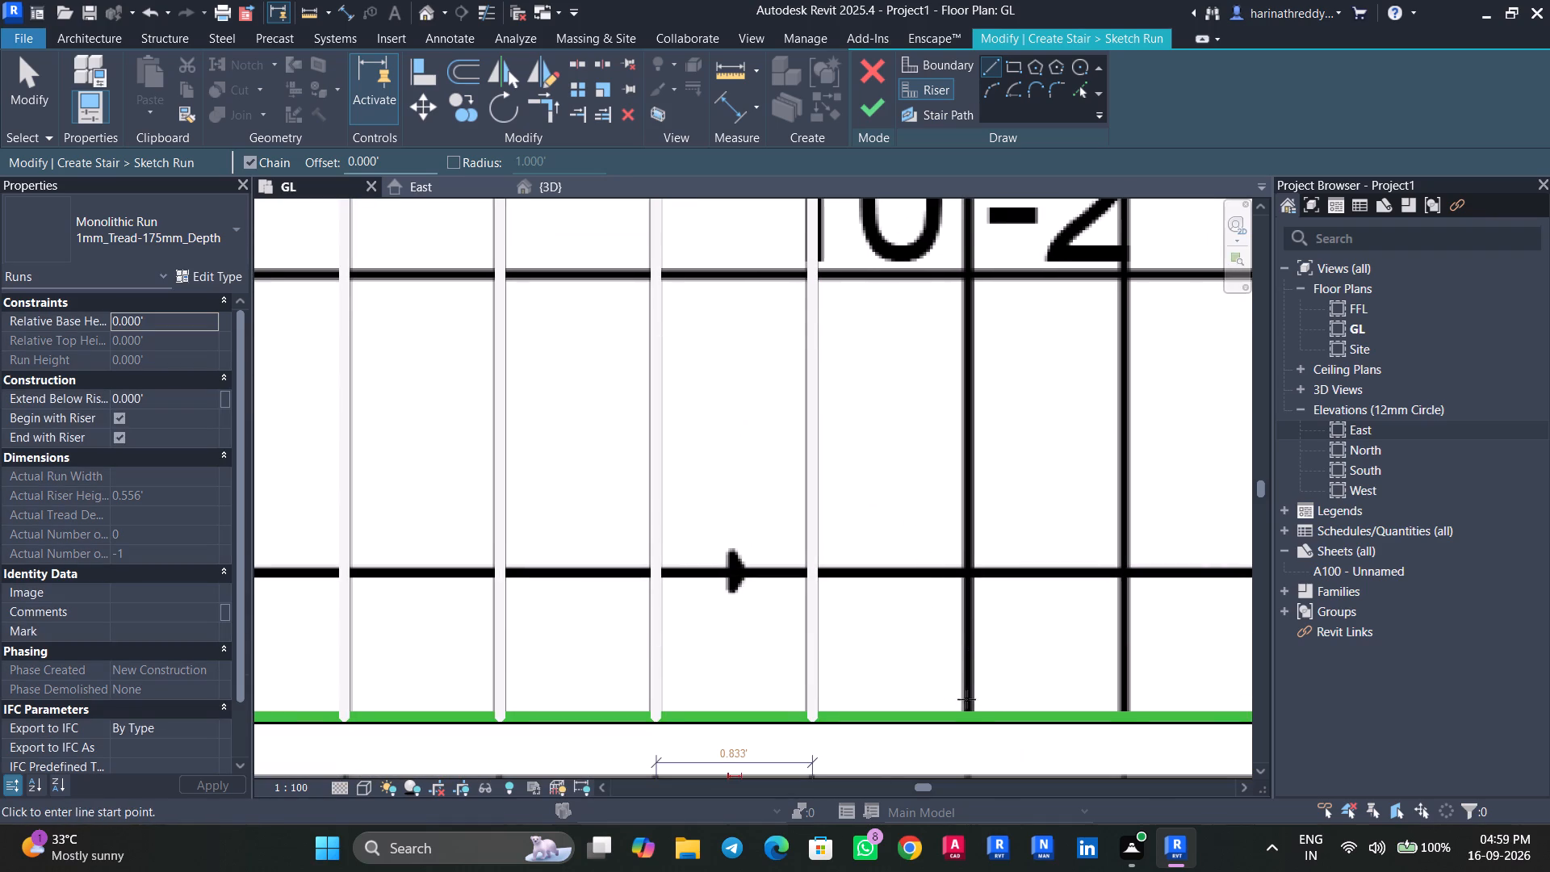
pyautogui.click(970, 719)
pyautogui.moveTo(982, 447); pyautogui.dragTo(999, 526, button='middle')
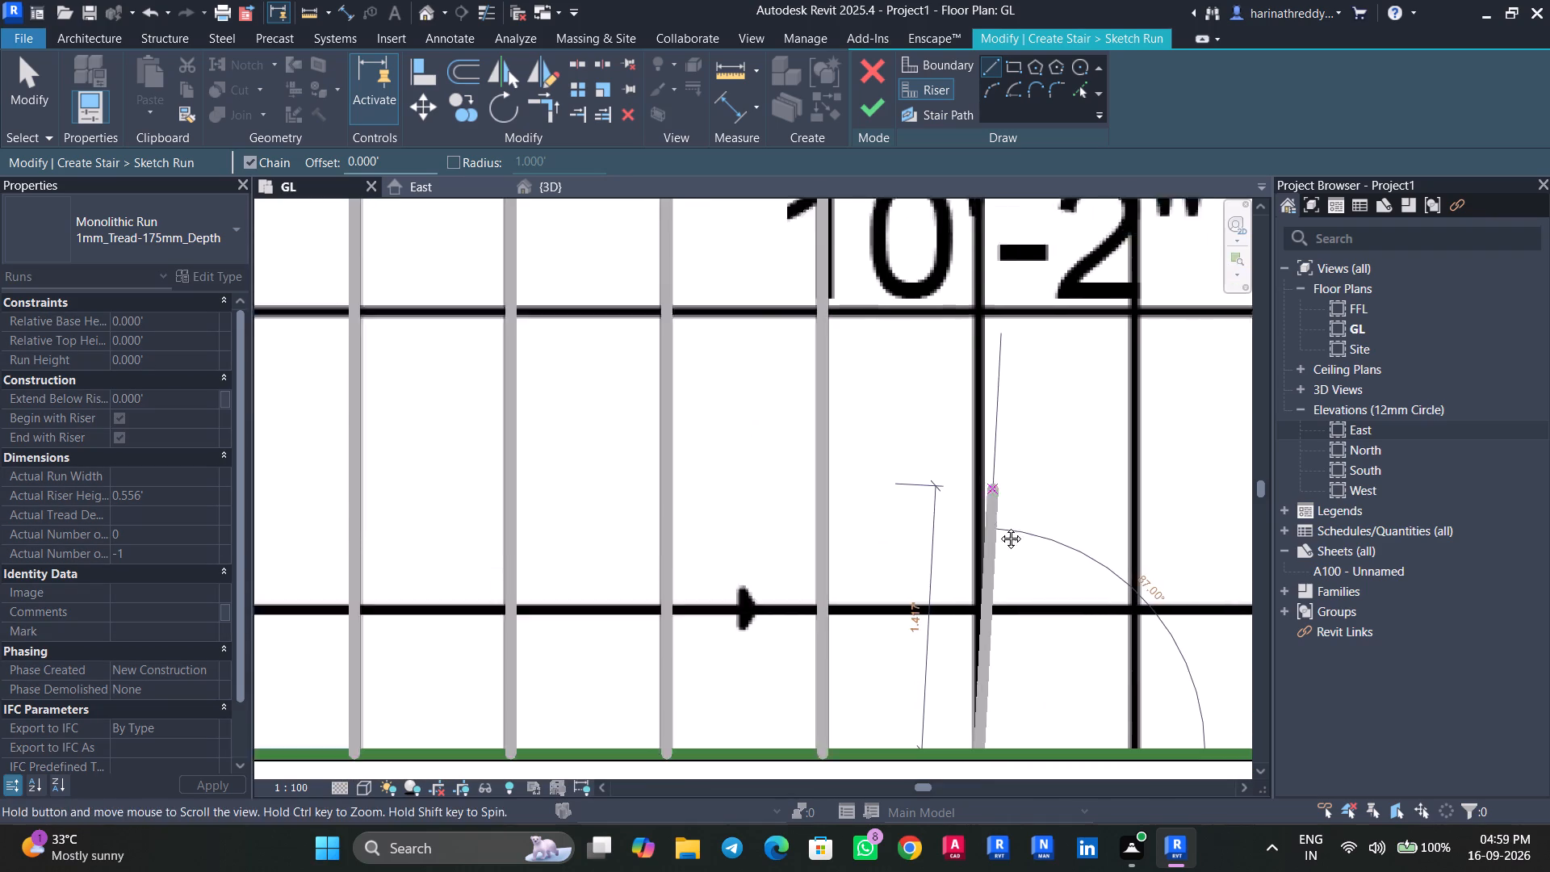
pyautogui.moveTo(999, 526); pyautogui.dragTo(992, 871, button='middle')
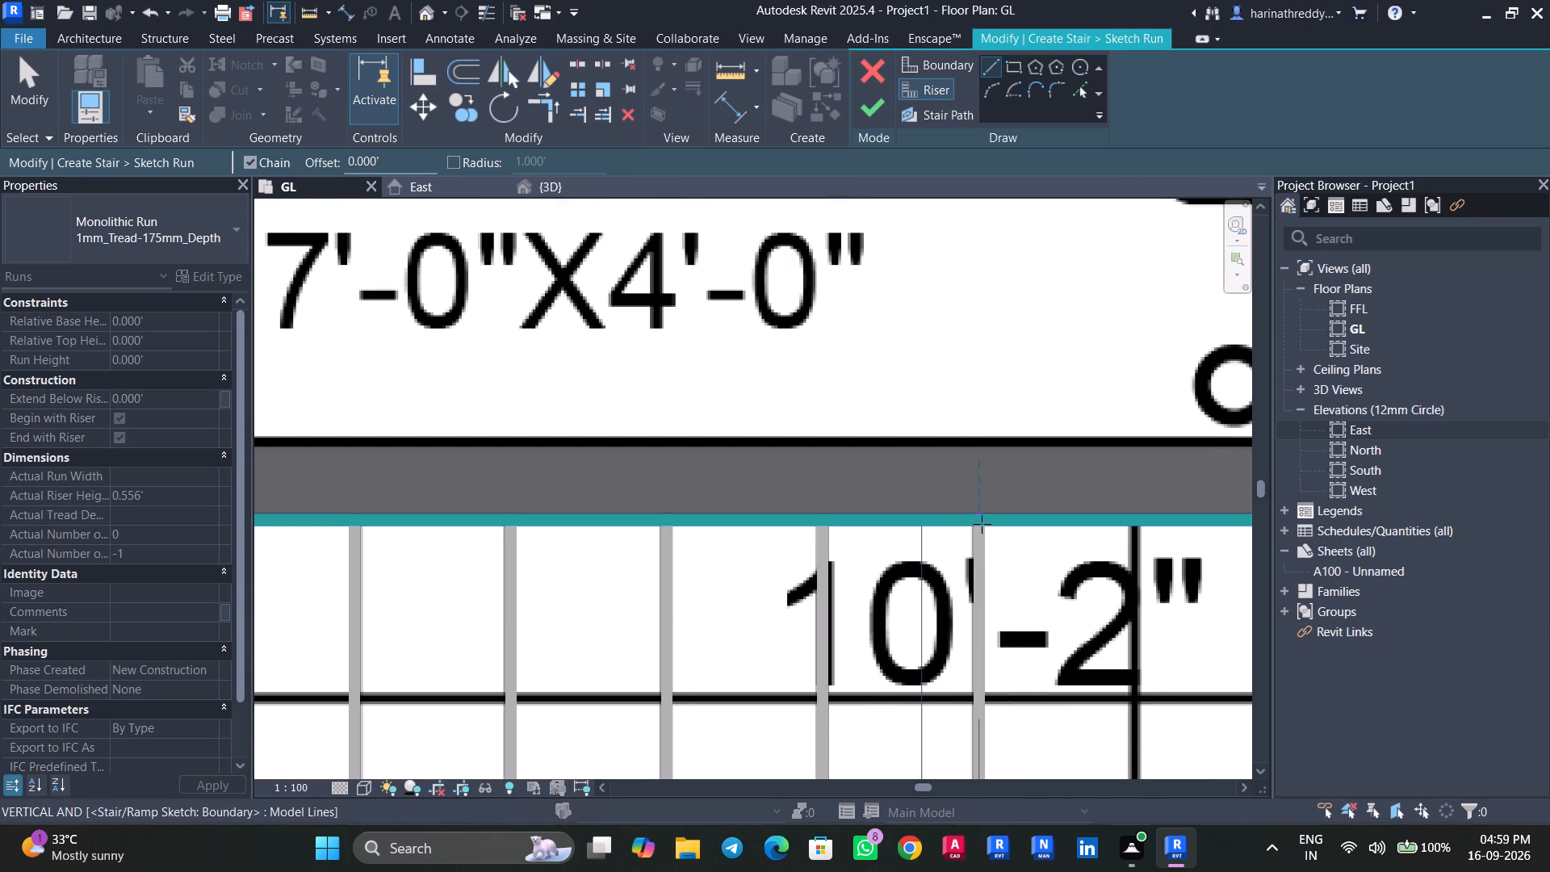
pyautogui.click(982, 524)
# Sketch the eighth riser across the upper flight and nudge it slightly toward the landing onto its PDF line.
pyautogui.moveTo(1072, 720); pyautogui.dragTo(966, 353, button='middle')
pyautogui.moveTo(993, 556); pyautogui.dragTo(932, 327, button='middle')
pyautogui.scroll(1, 931, 327)
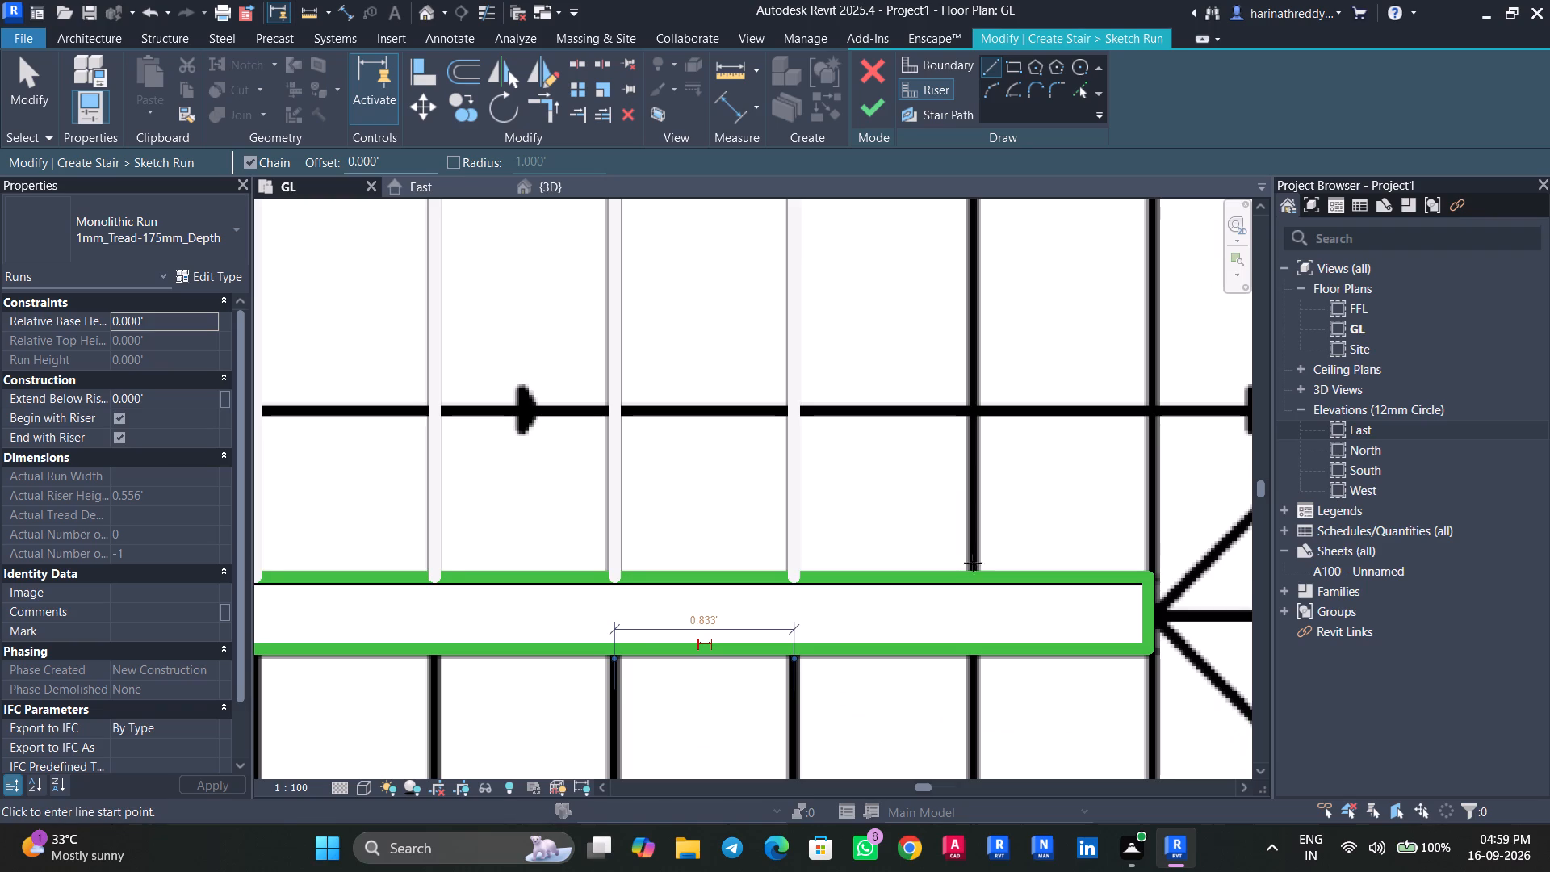
pyautogui.click(972, 577)
pyautogui.moveTo(975, 296); pyautogui.dragTo(978, 659, button='middle')
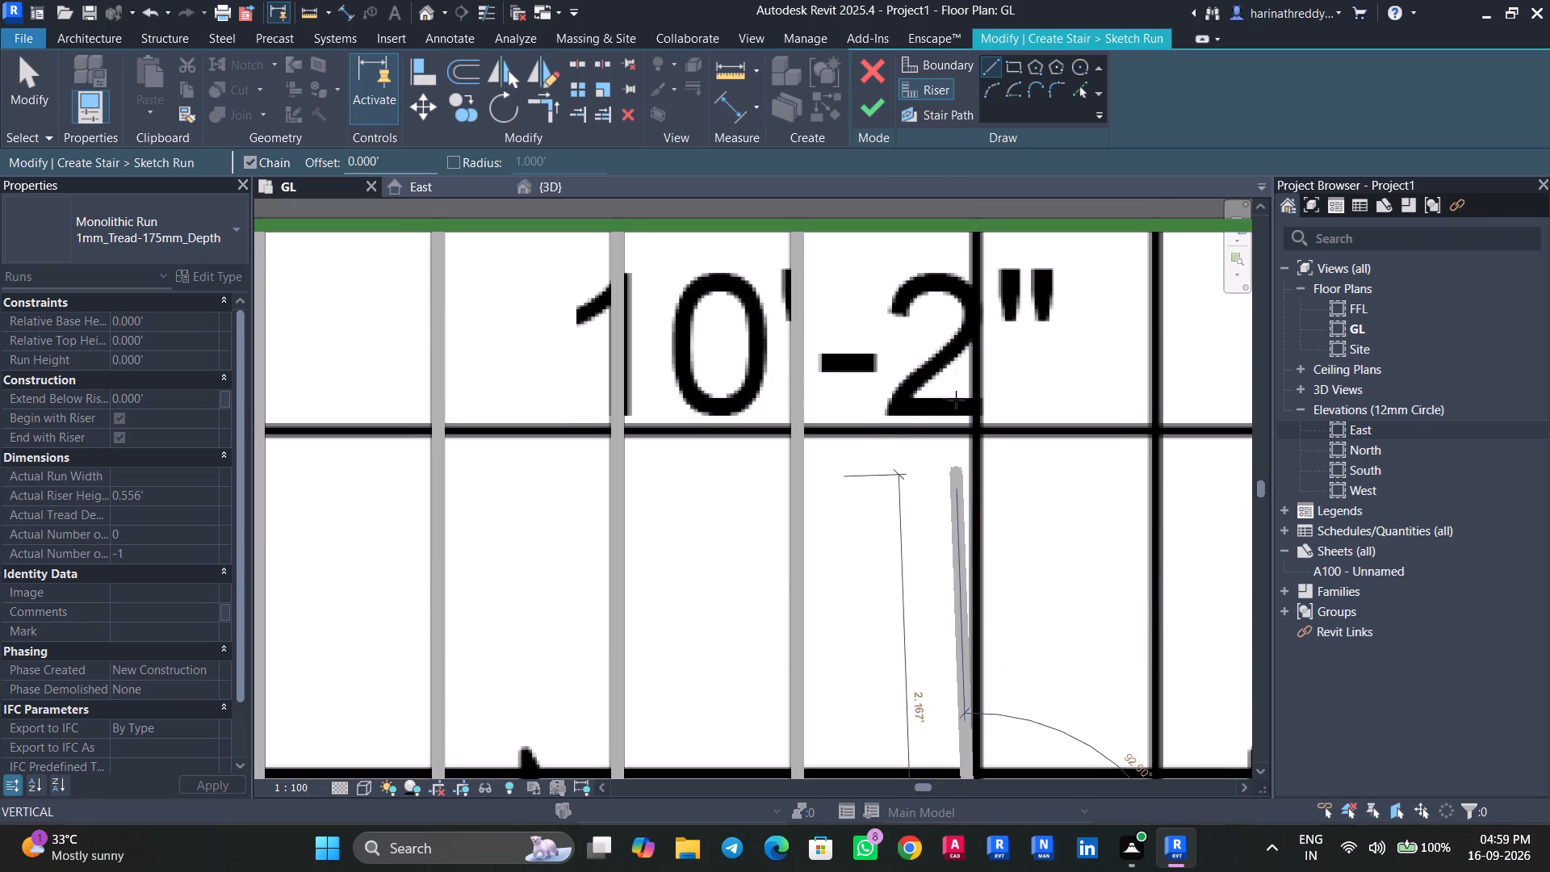
pyautogui.moveTo(981, 345); pyautogui.dragTo(981, 581, button='middle')
pyautogui.click(981, 462)
pyautogui.press('Escape')
pyautogui.press('Escape')
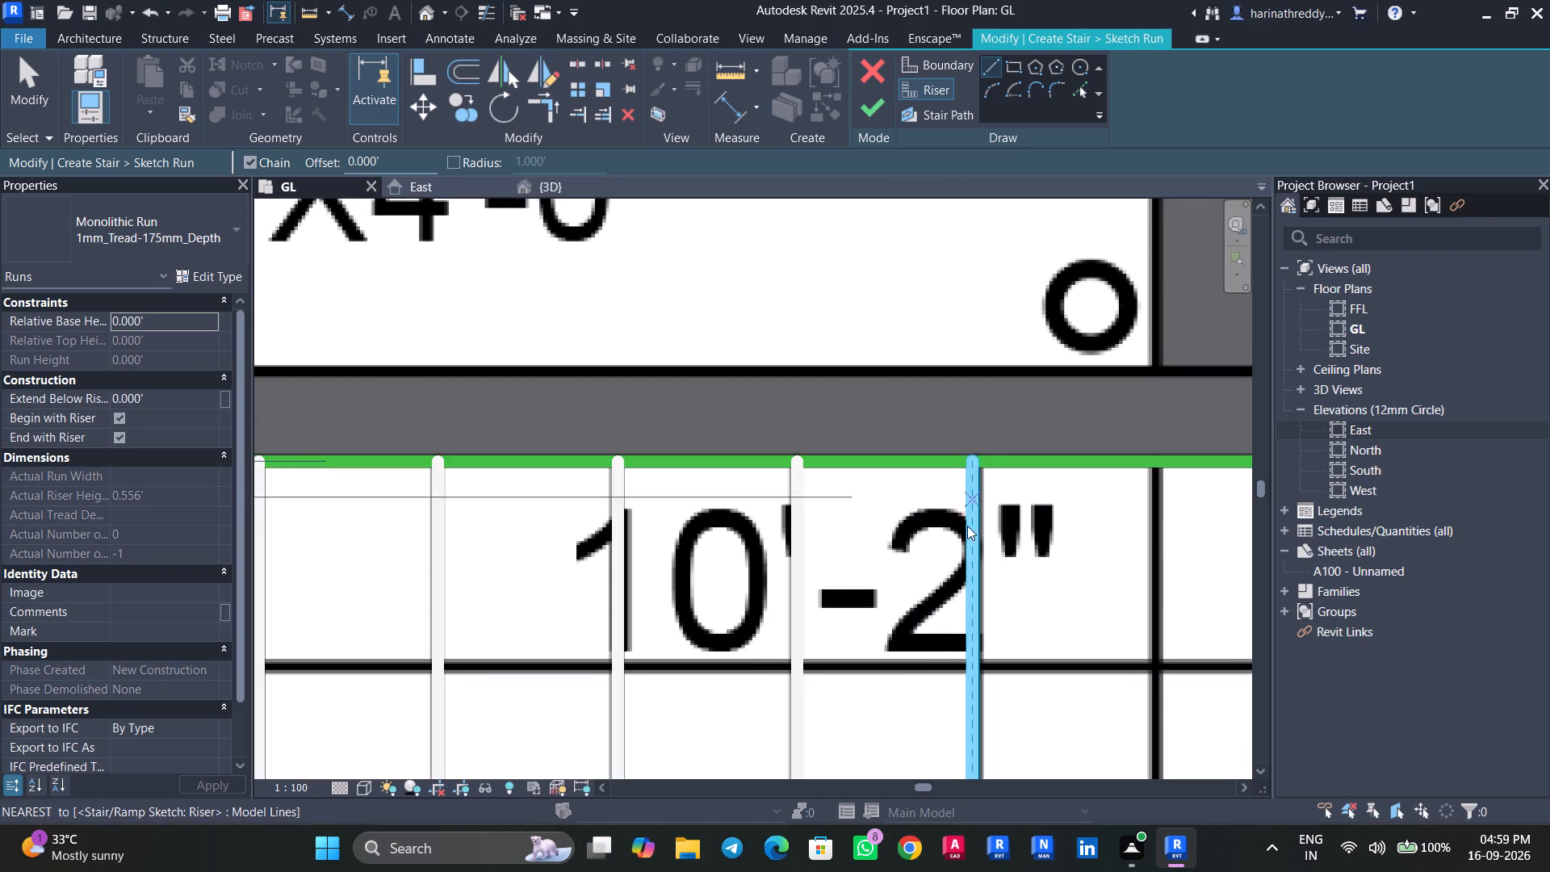
pyautogui.click(966, 531)
pyautogui.press('Right')
pyautogui.press('Escape')
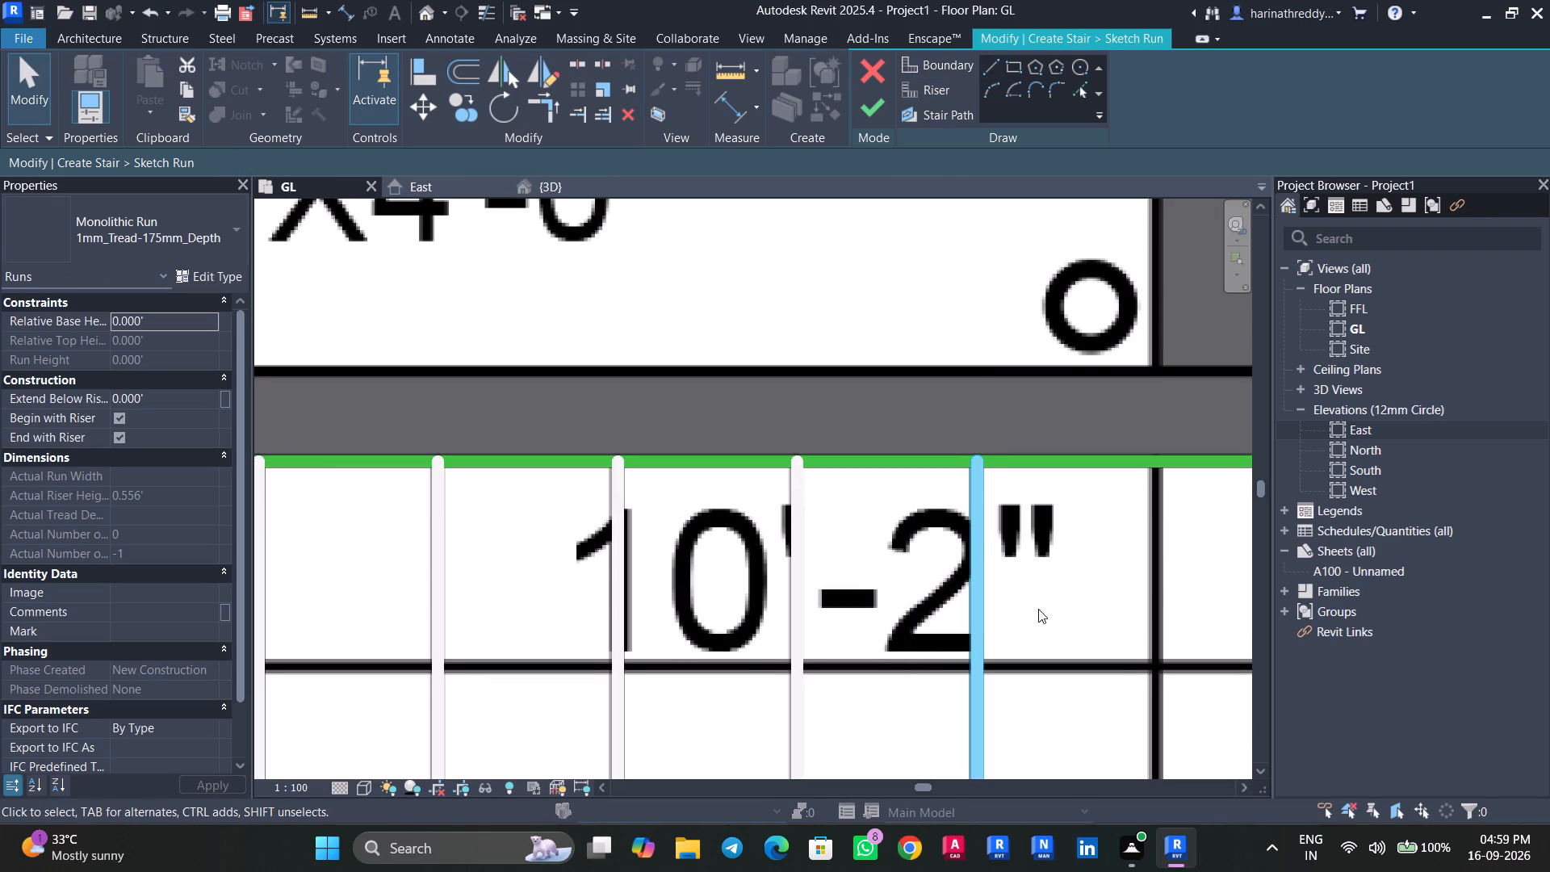
# Sketch the ninth riser from the divider's landing-end corner to the toilet wall and nudge it toward the landing onto its PDF line.
pyautogui.moveTo(1105, 636); pyautogui.dragTo(993, 338, button='middle')
pyautogui.click(944, 86)
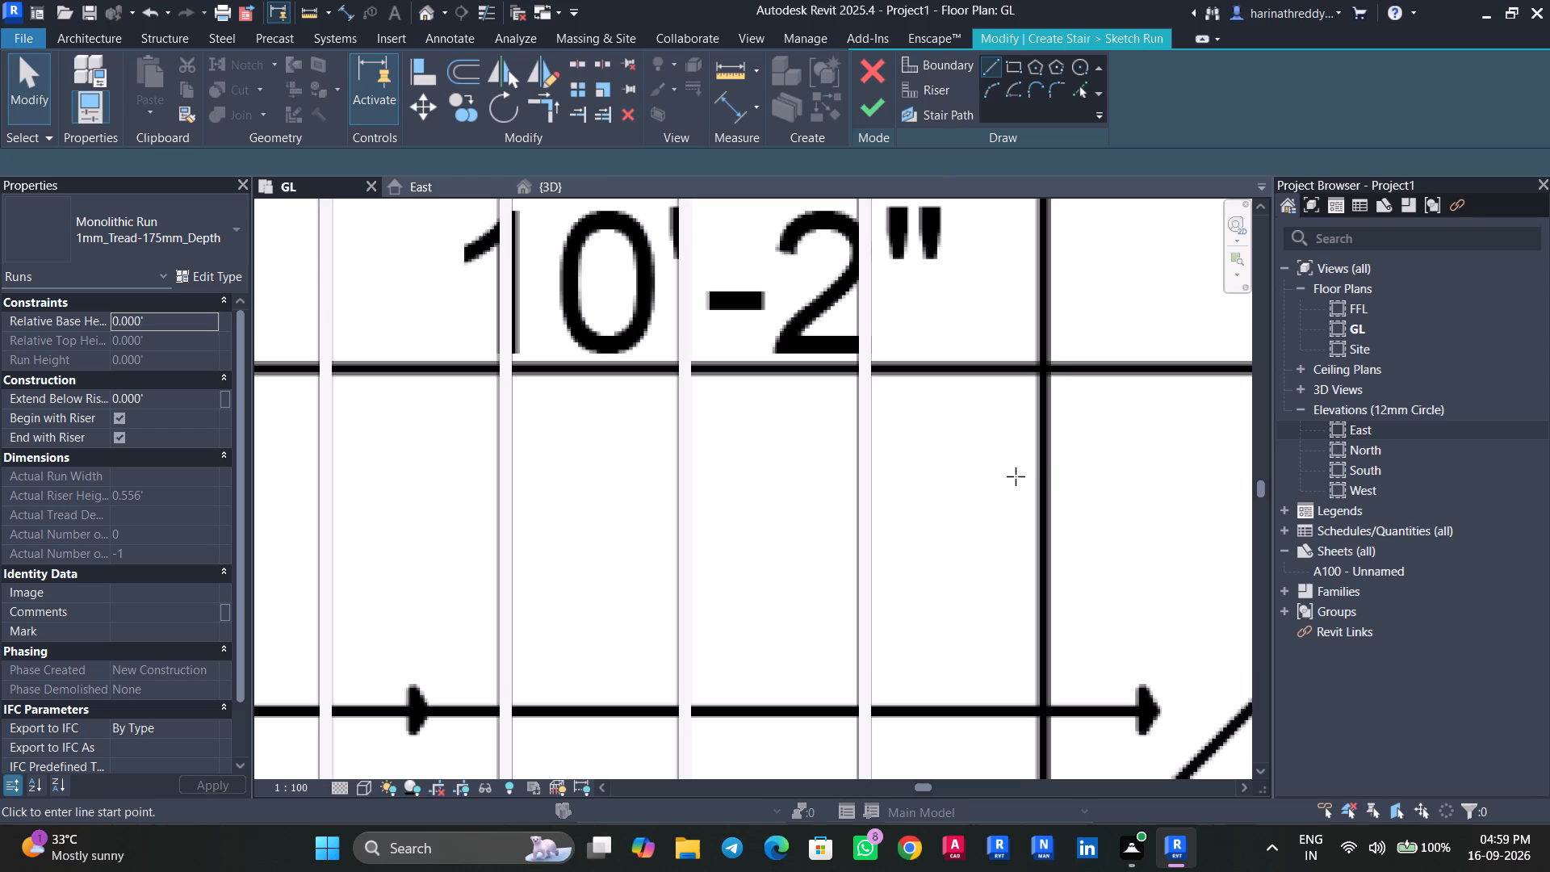
pyautogui.moveTo(1052, 666); pyautogui.dragTo(1030, 374, button='middle')
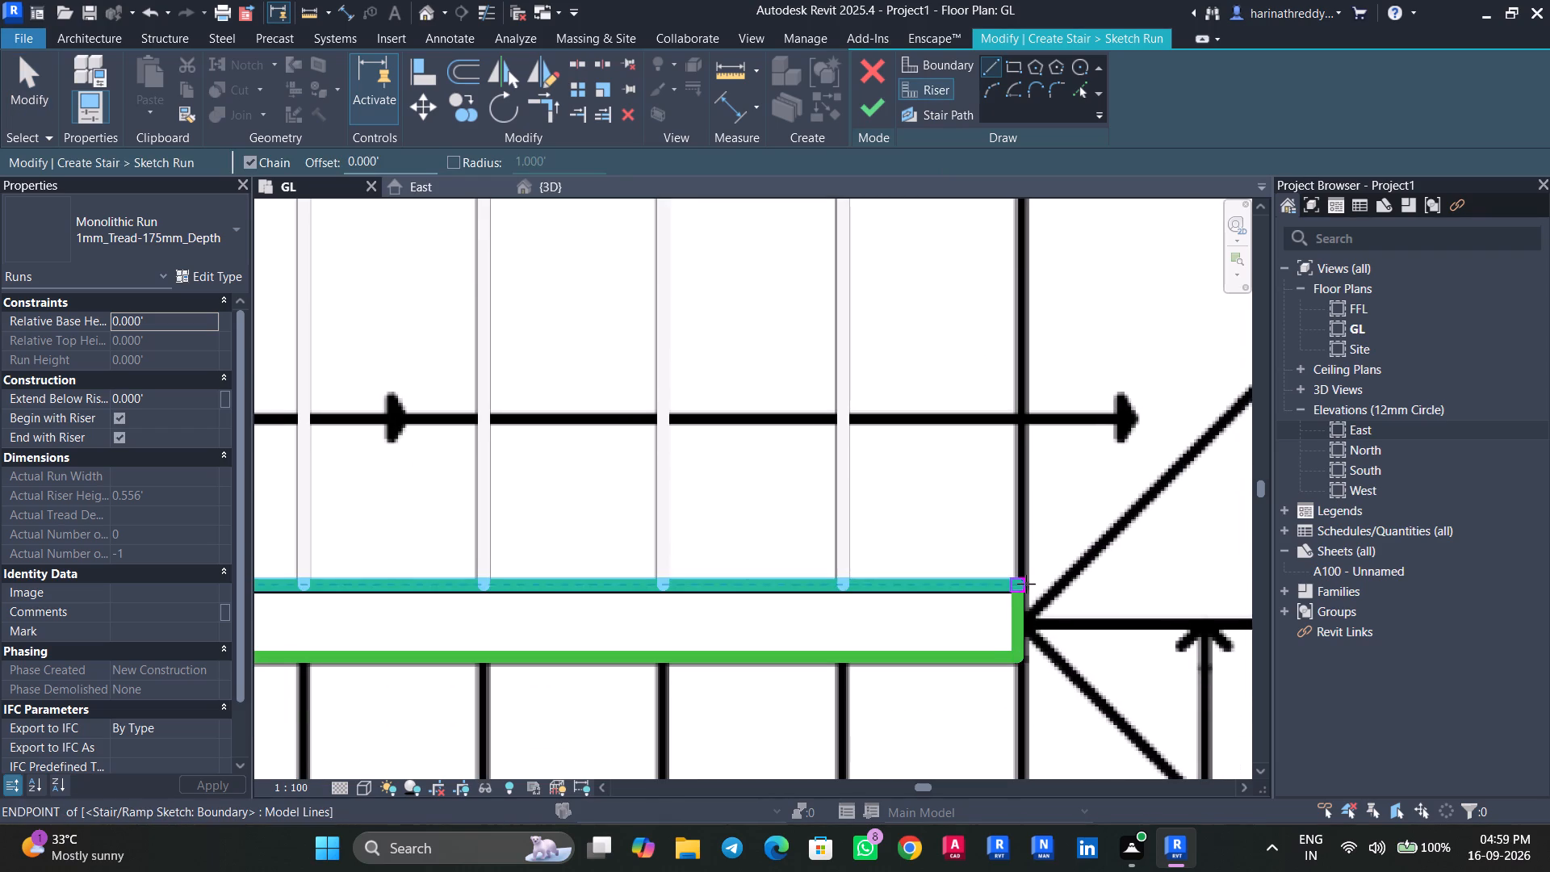
pyautogui.click(1025, 584)
pyautogui.moveTo(1030, 358); pyautogui.dragTo(1011, 756, button='middle')
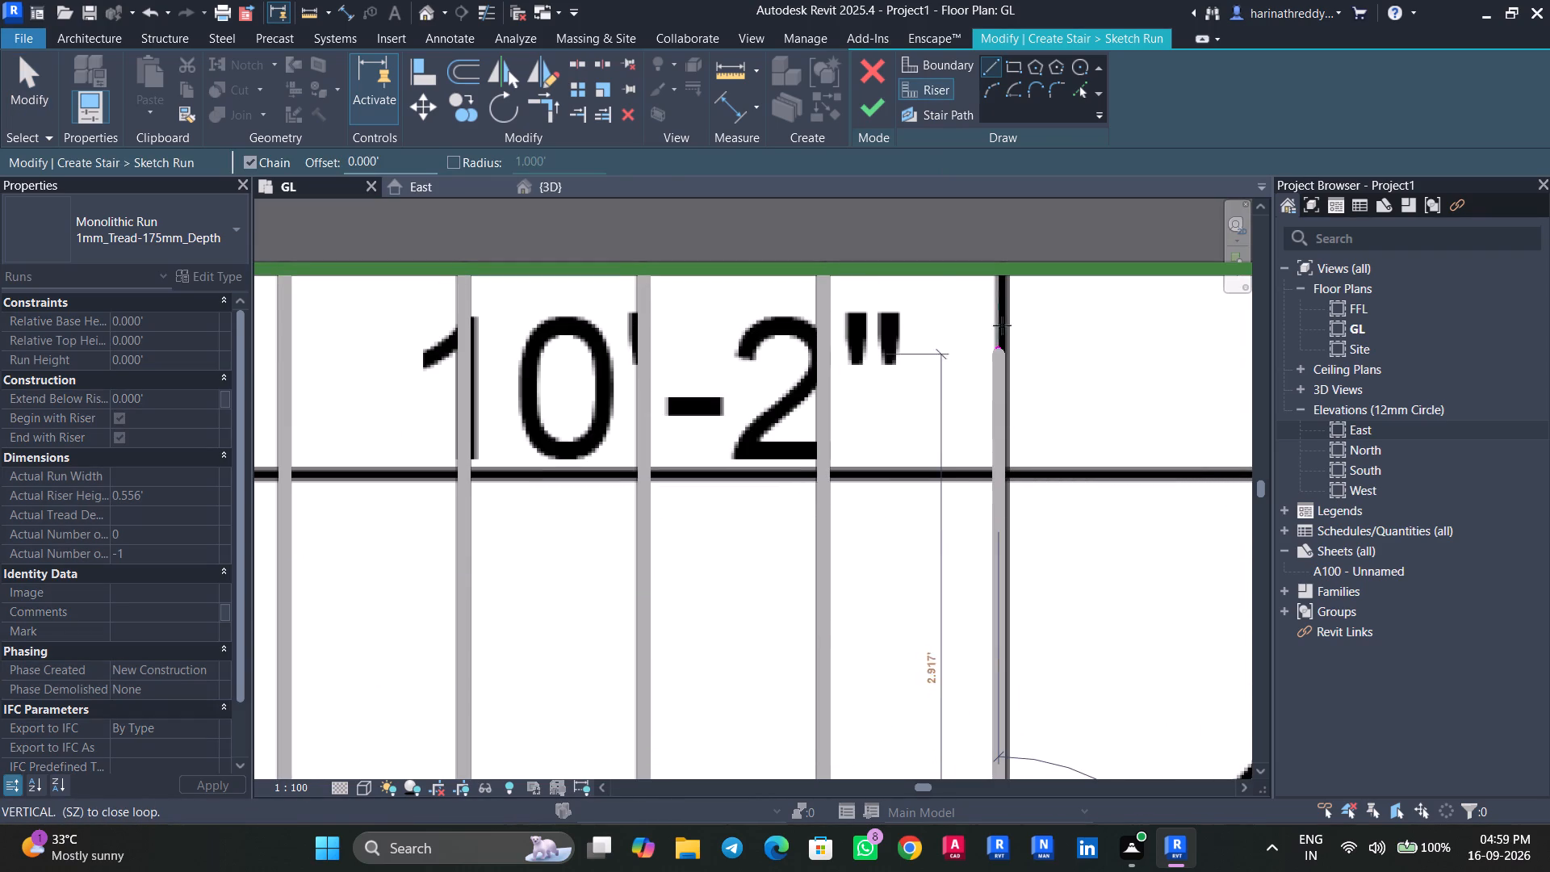
pyautogui.click(999, 266)
pyautogui.press('Escape')
pyautogui.press('Escape')
pyautogui.press('Escape')
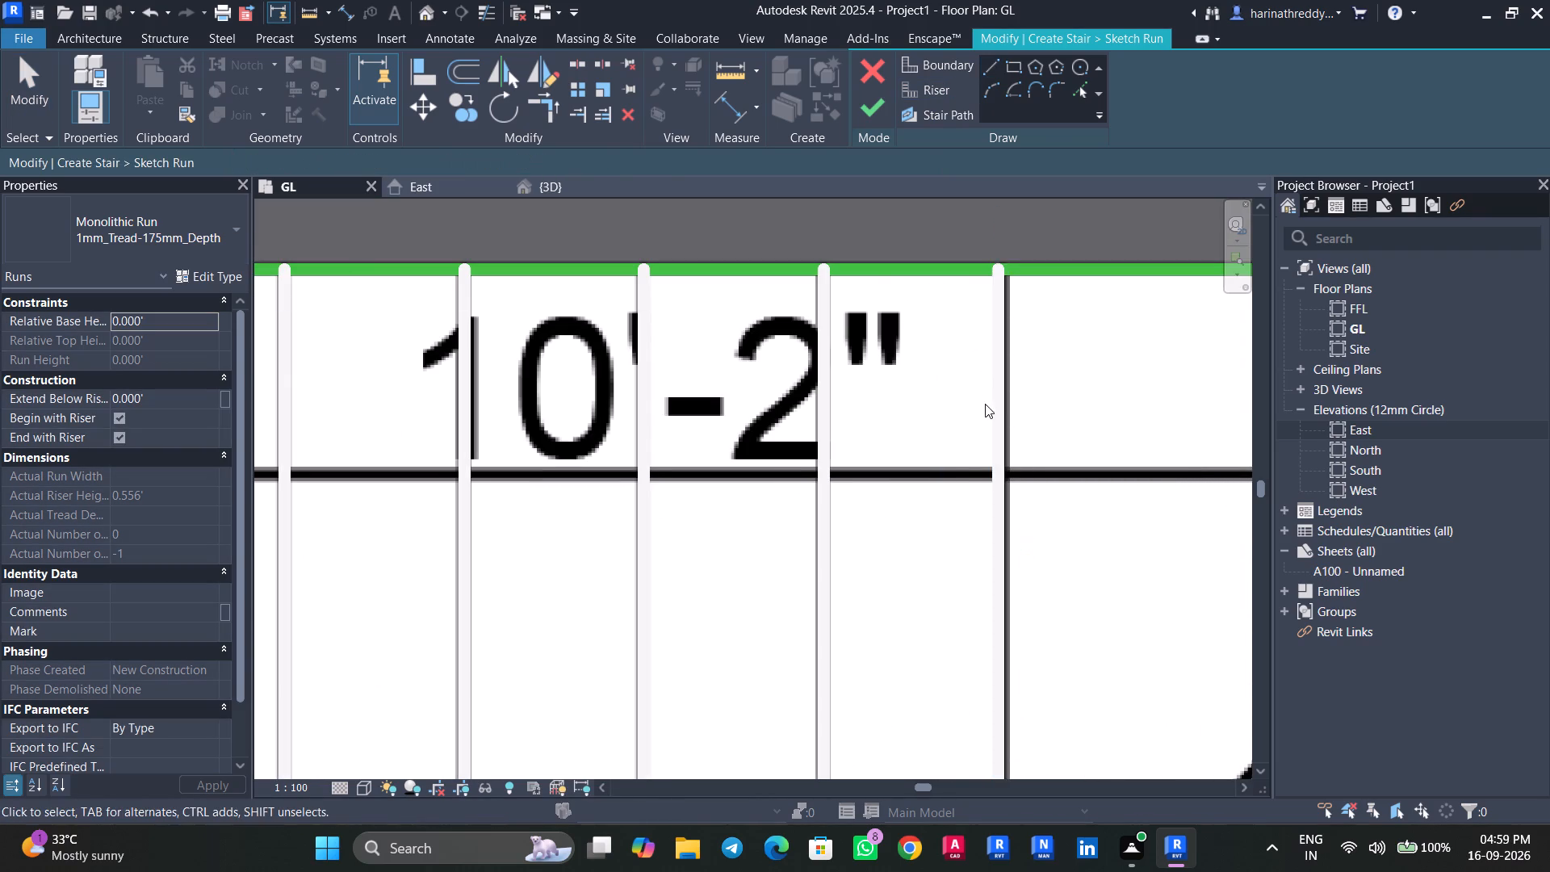
pyautogui.click(998, 413)
pyautogui.press('Right')
pyautogui.press('Escape')
pyautogui.scroll(-1, 1002, 413)
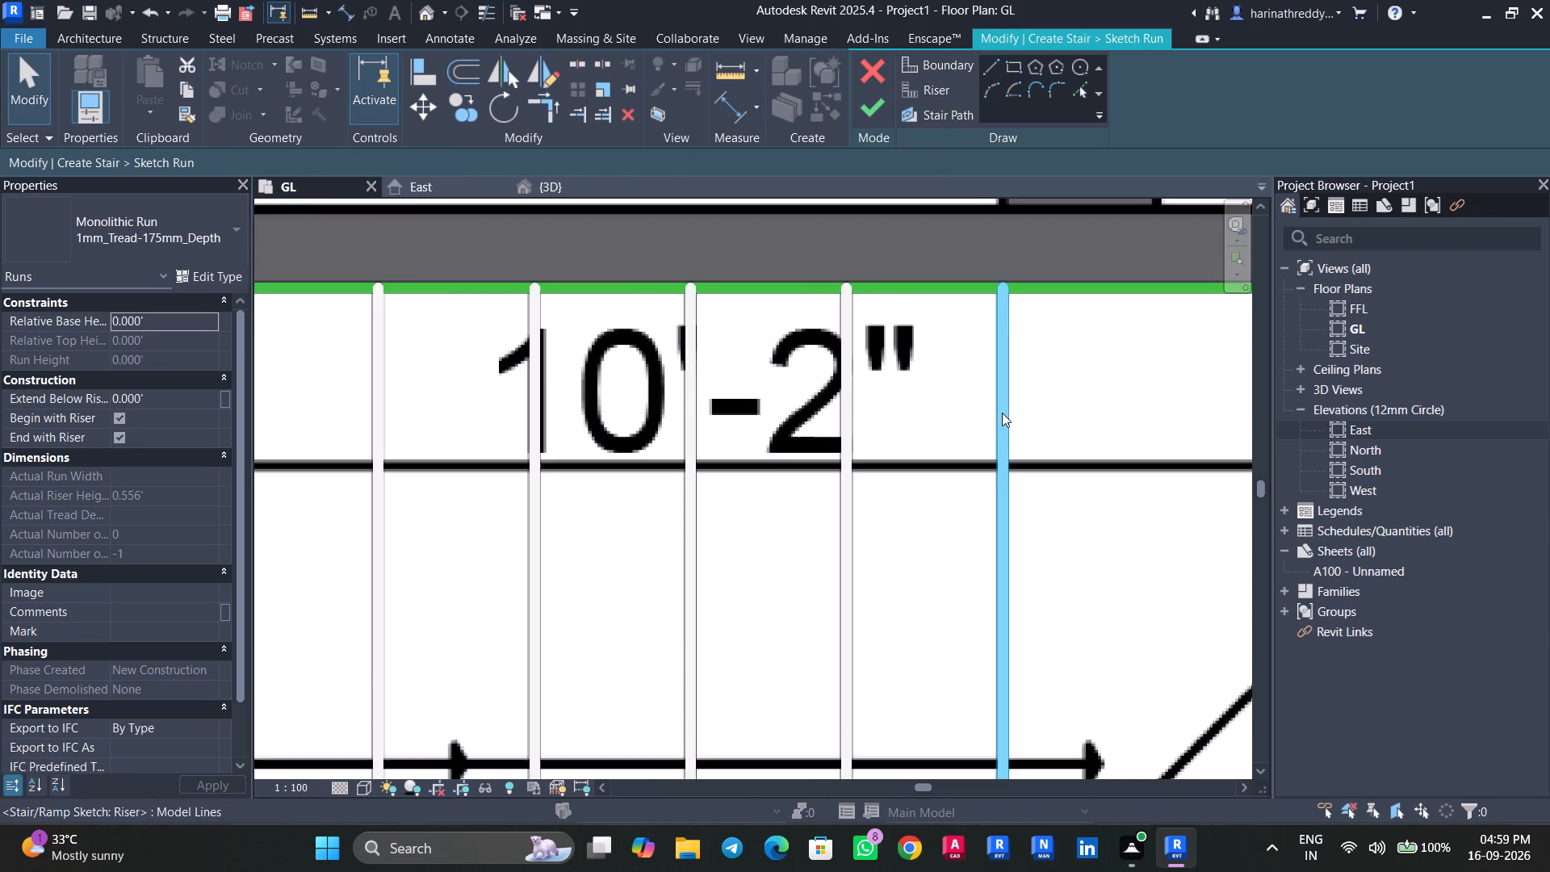
# Sketch the lower flight's first riser over its PDF line, from the divider's landing-end corner to the lower toilet wall.
pyautogui.scroll(-3, 1002, 413)
pyautogui.moveTo(1071, 589); pyautogui.dragTo(1062, 472, button='middle')
pyautogui.scroll(3, 994, 654)
pyautogui.moveTo(1015, 699); pyautogui.dragTo(944, 379, button='middle')
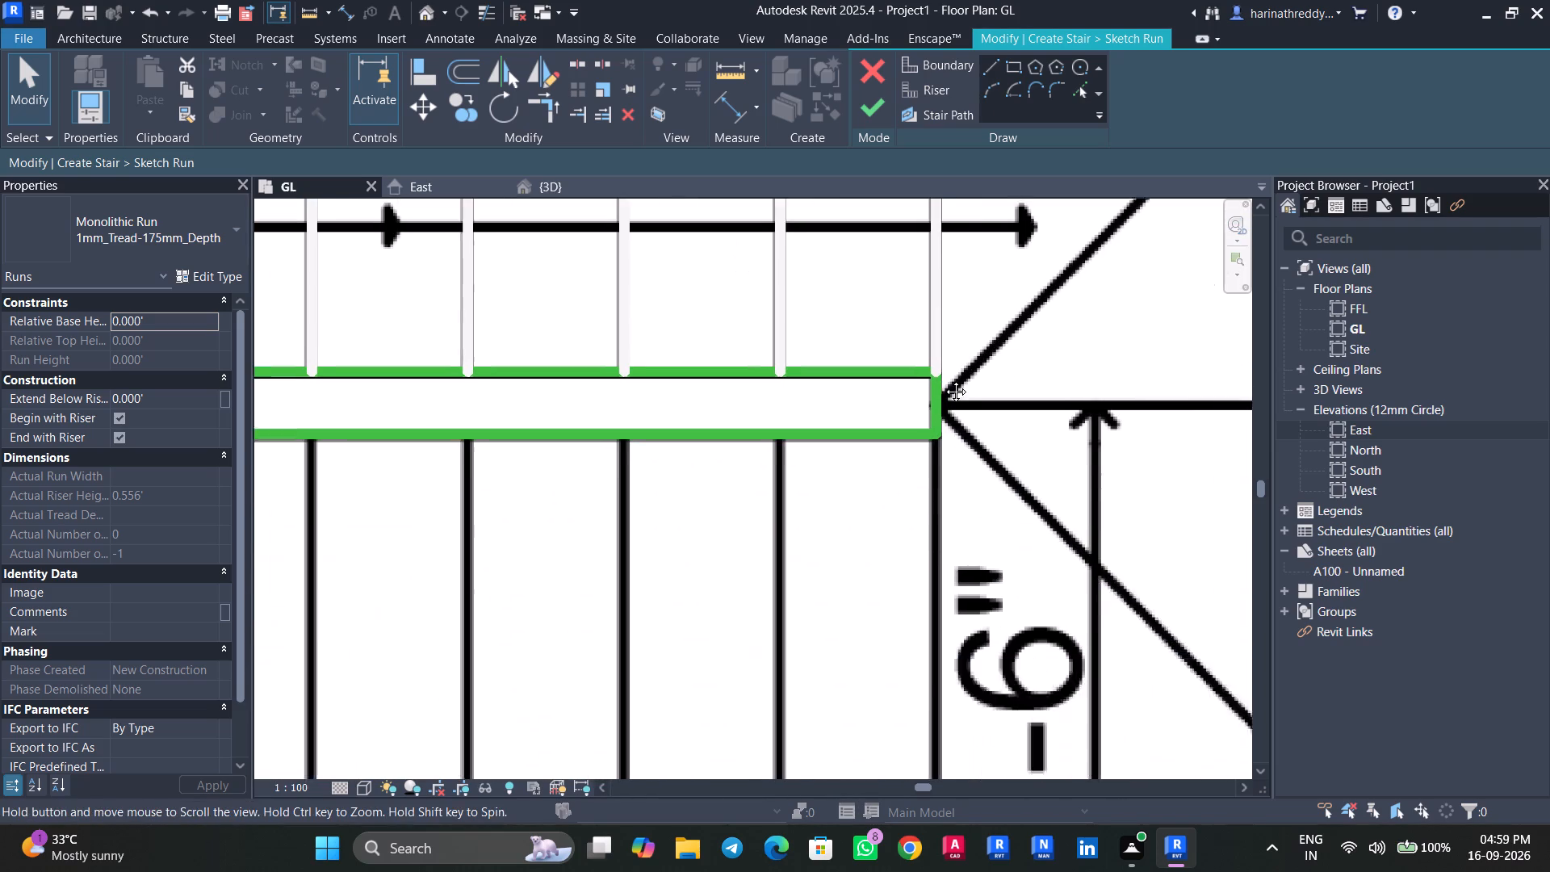
pyautogui.moveTo(944, 379); pyautogui.dragTo(944, 347, button='middle')
pyautogui.click(932, 83)
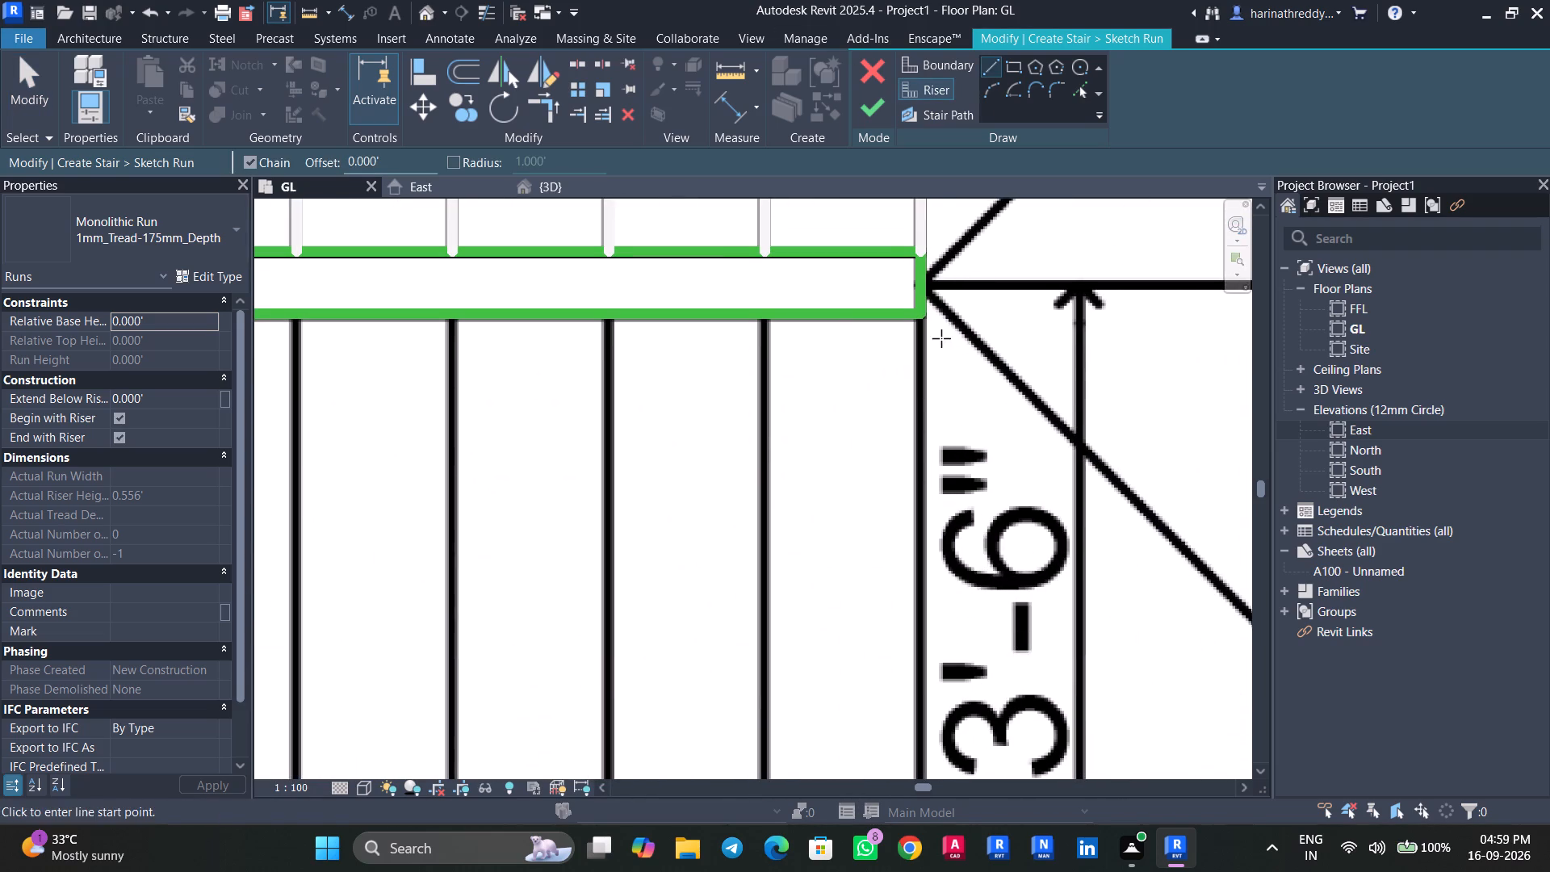
pyautogui.click(921, 319)
pyautogui.moveTo(945, 484); pyautogui.dragTo(962, 235, button='middle')
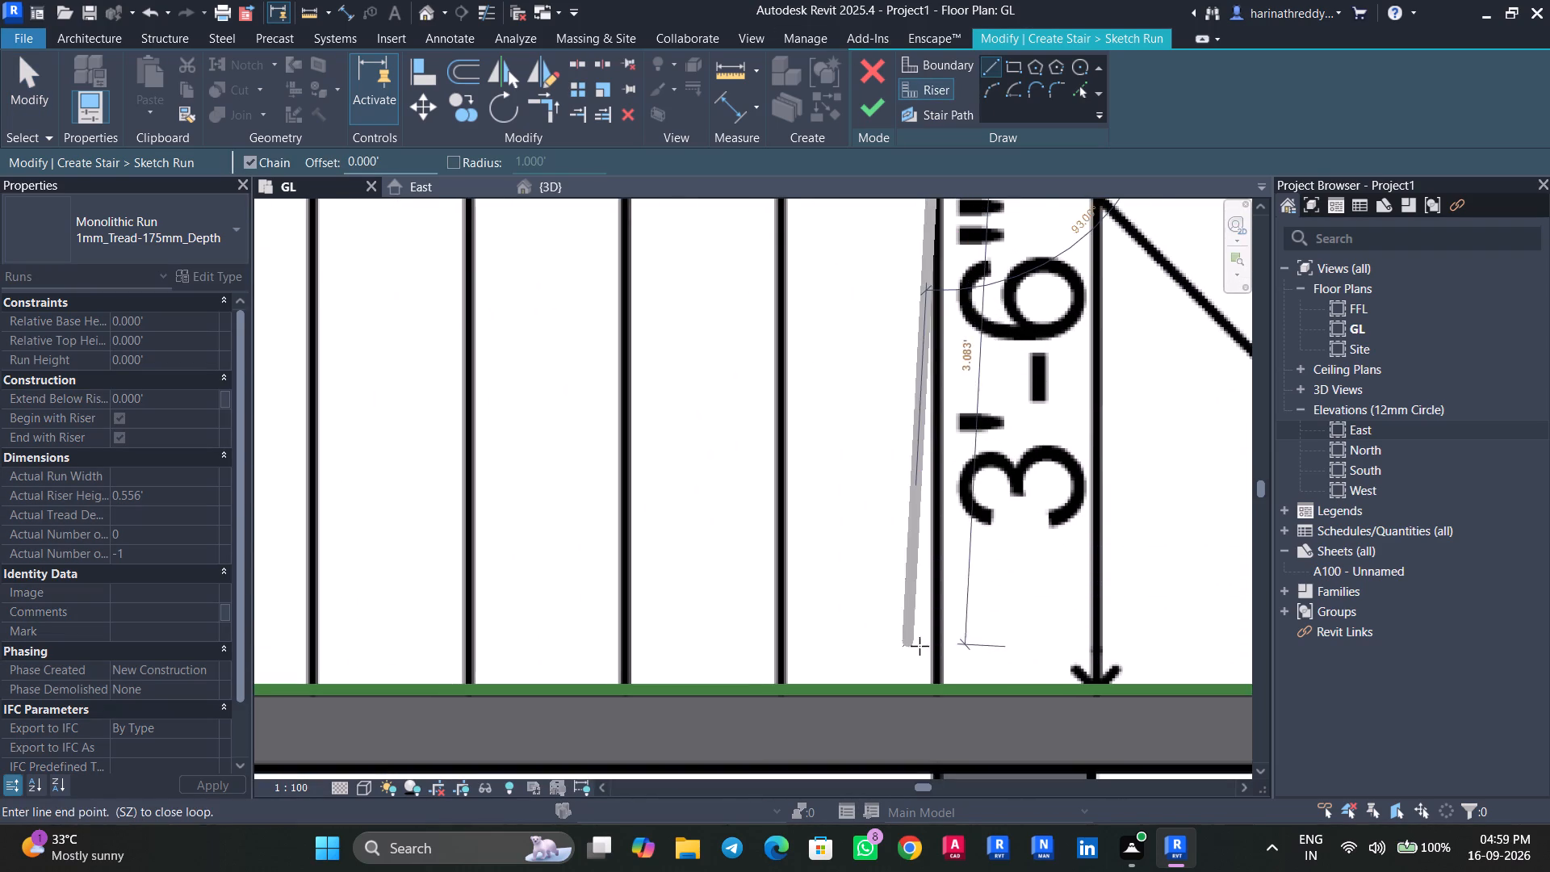
pyautogui.click(938, 688)
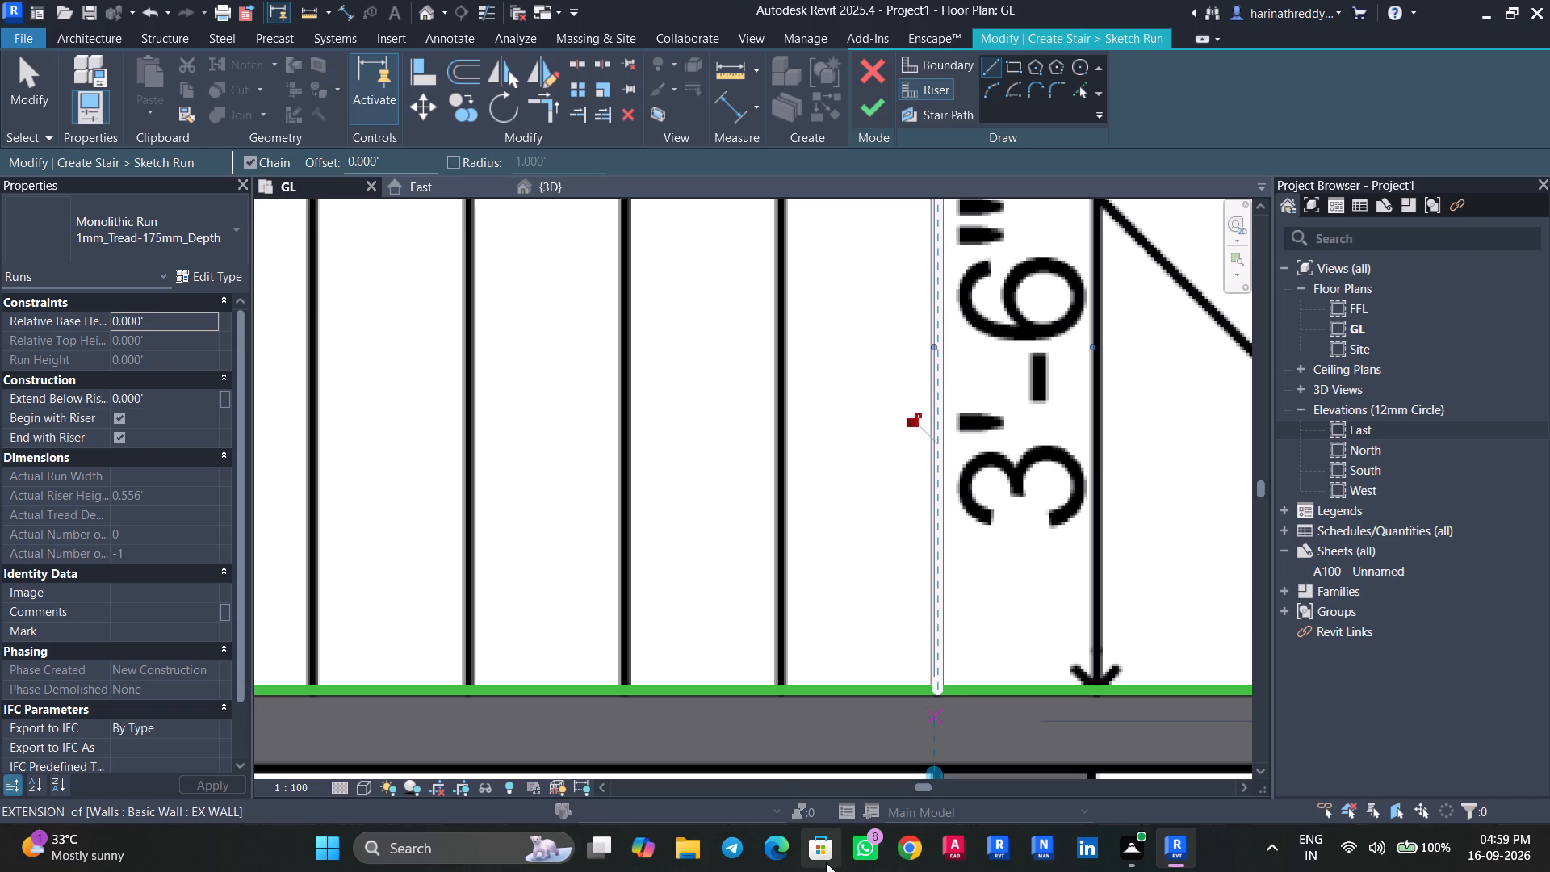
# Sketch the lower flight's second, third and fourth risers over their PDF lines, each about 3.3' long, working away from the landing.
pyautogui.scroll(-4, 795, 409)
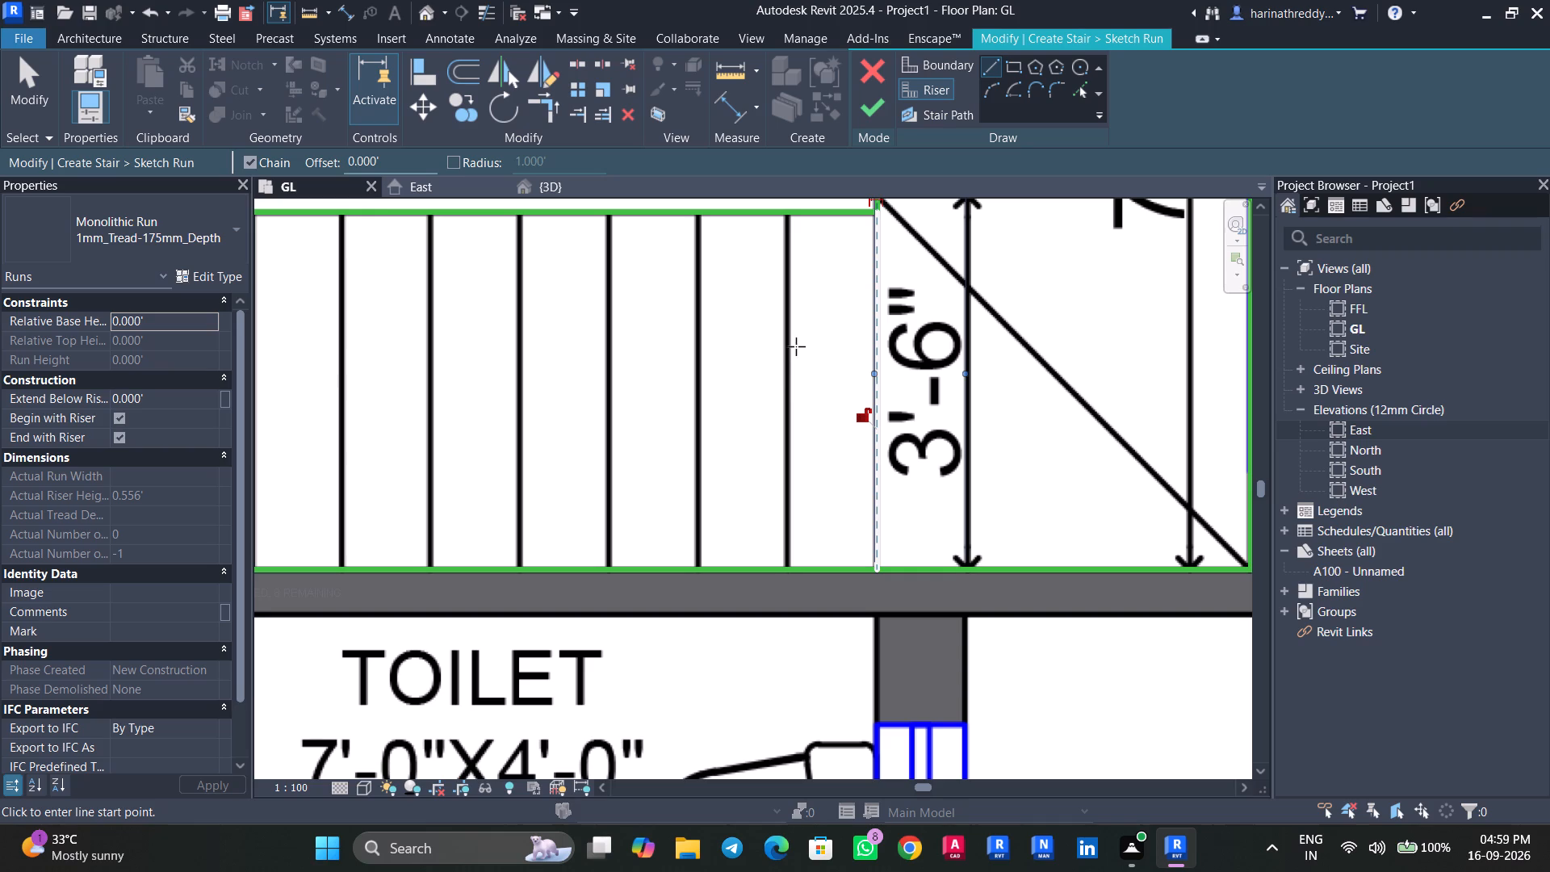
pyautogui.click(787, 216)
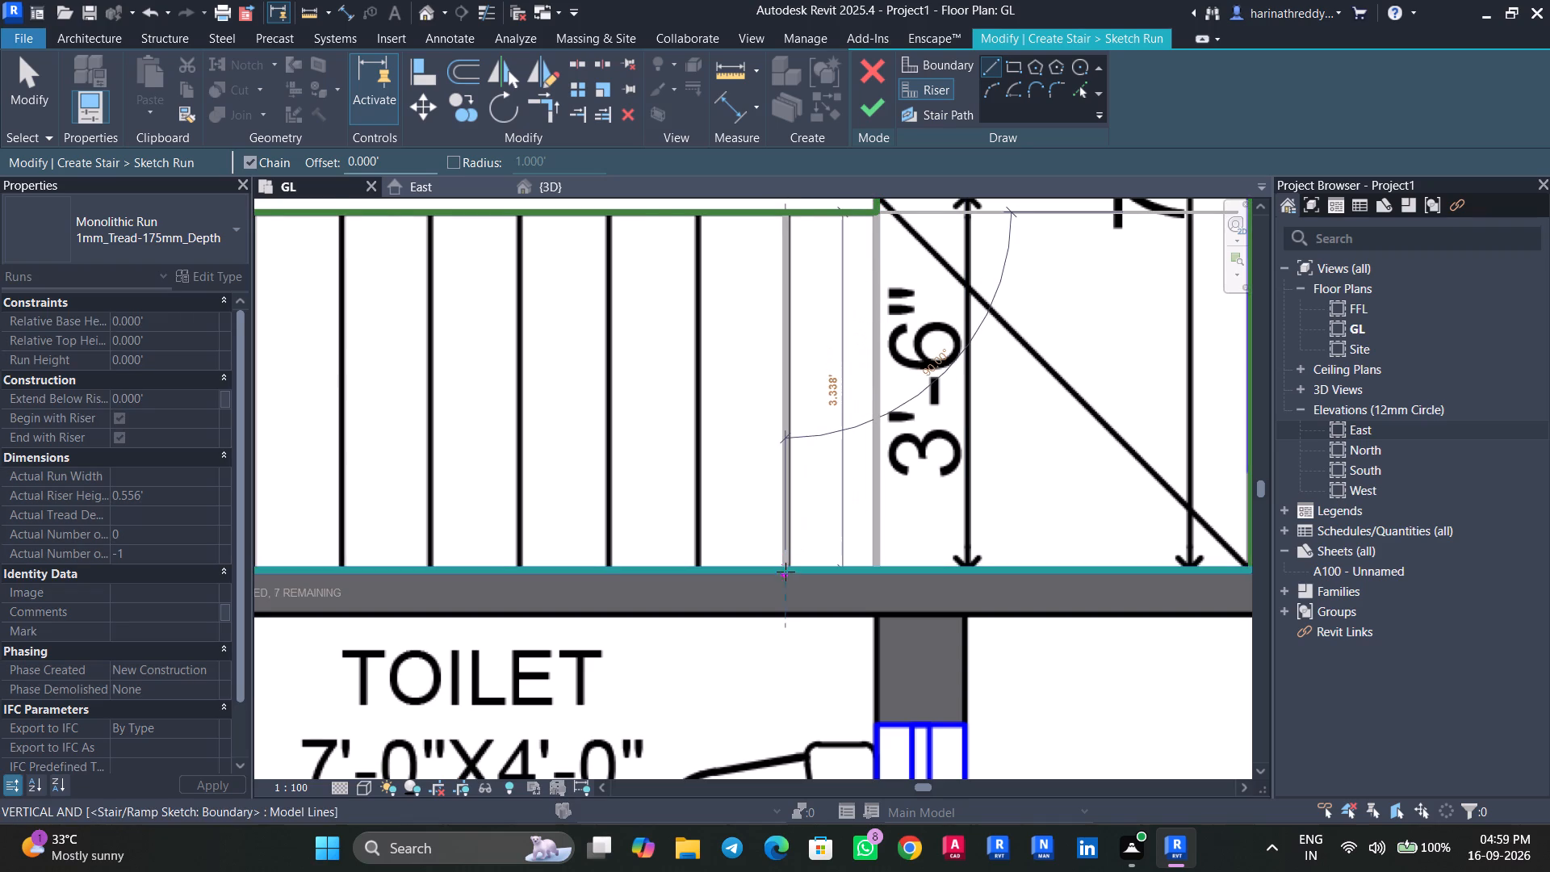
pyautogui.click(787, 566)
pyautogui.press('Escape')
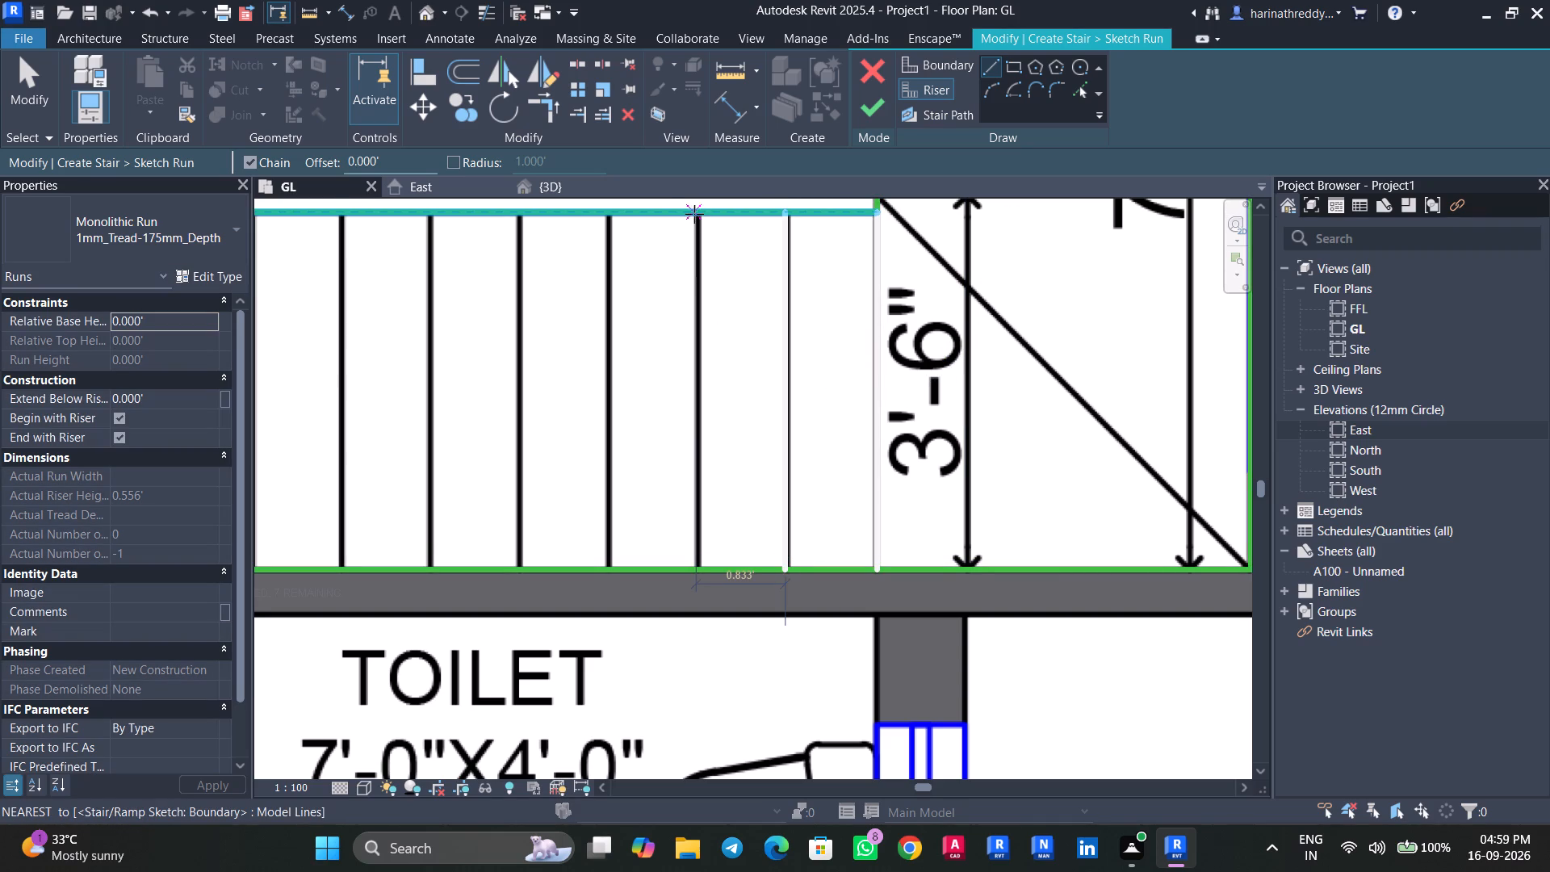
pyautogui.click(699, 214)
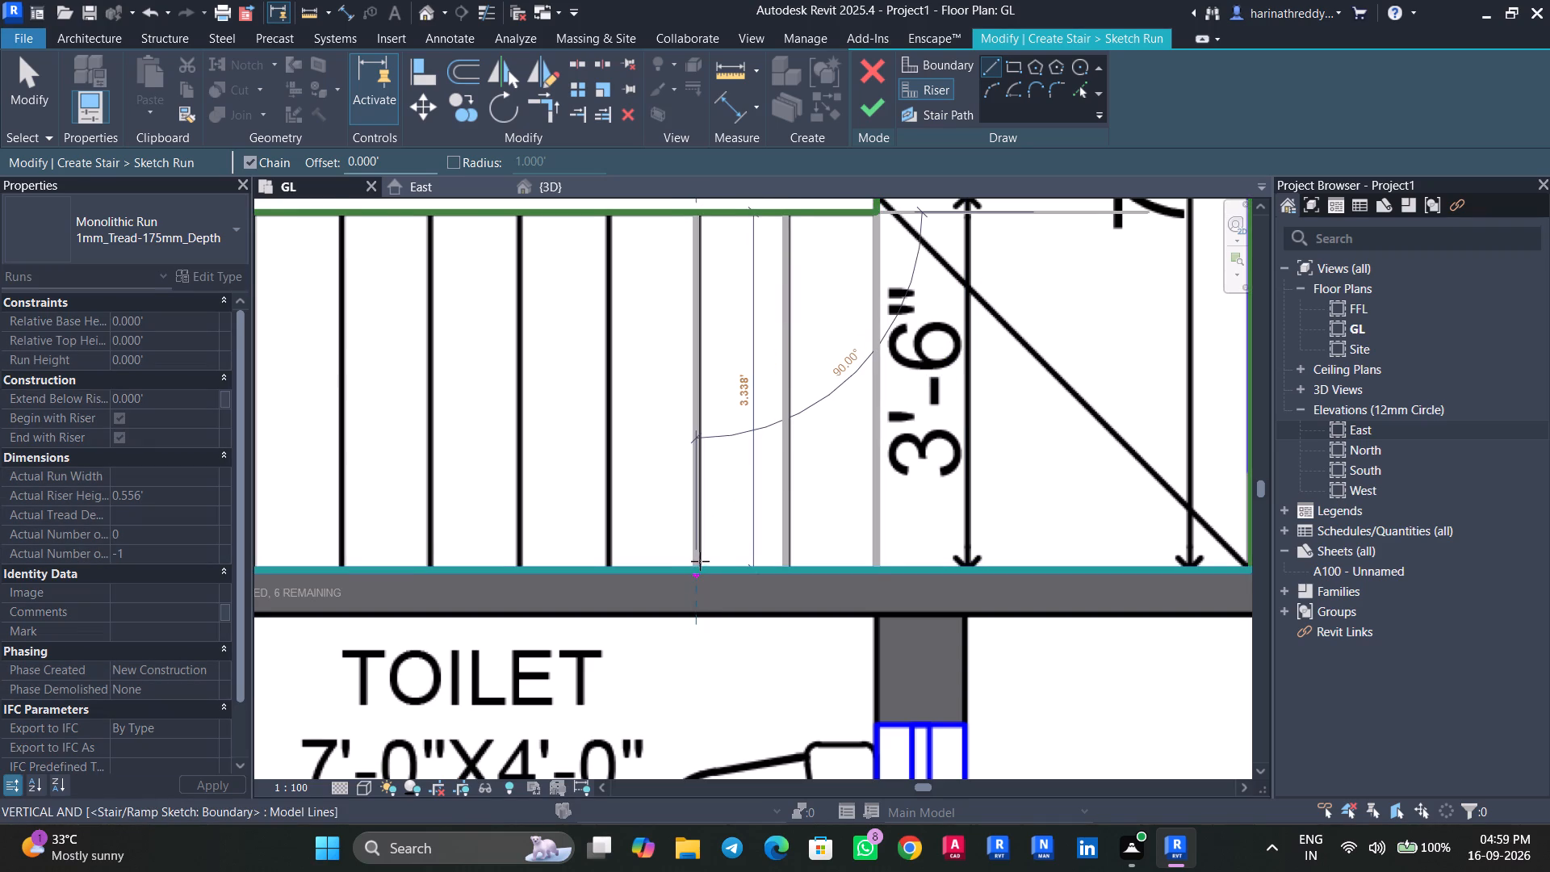
pyautogui.click(700, 561)
pyautogui.press('Escape')
pyautogui.click(610, 214)
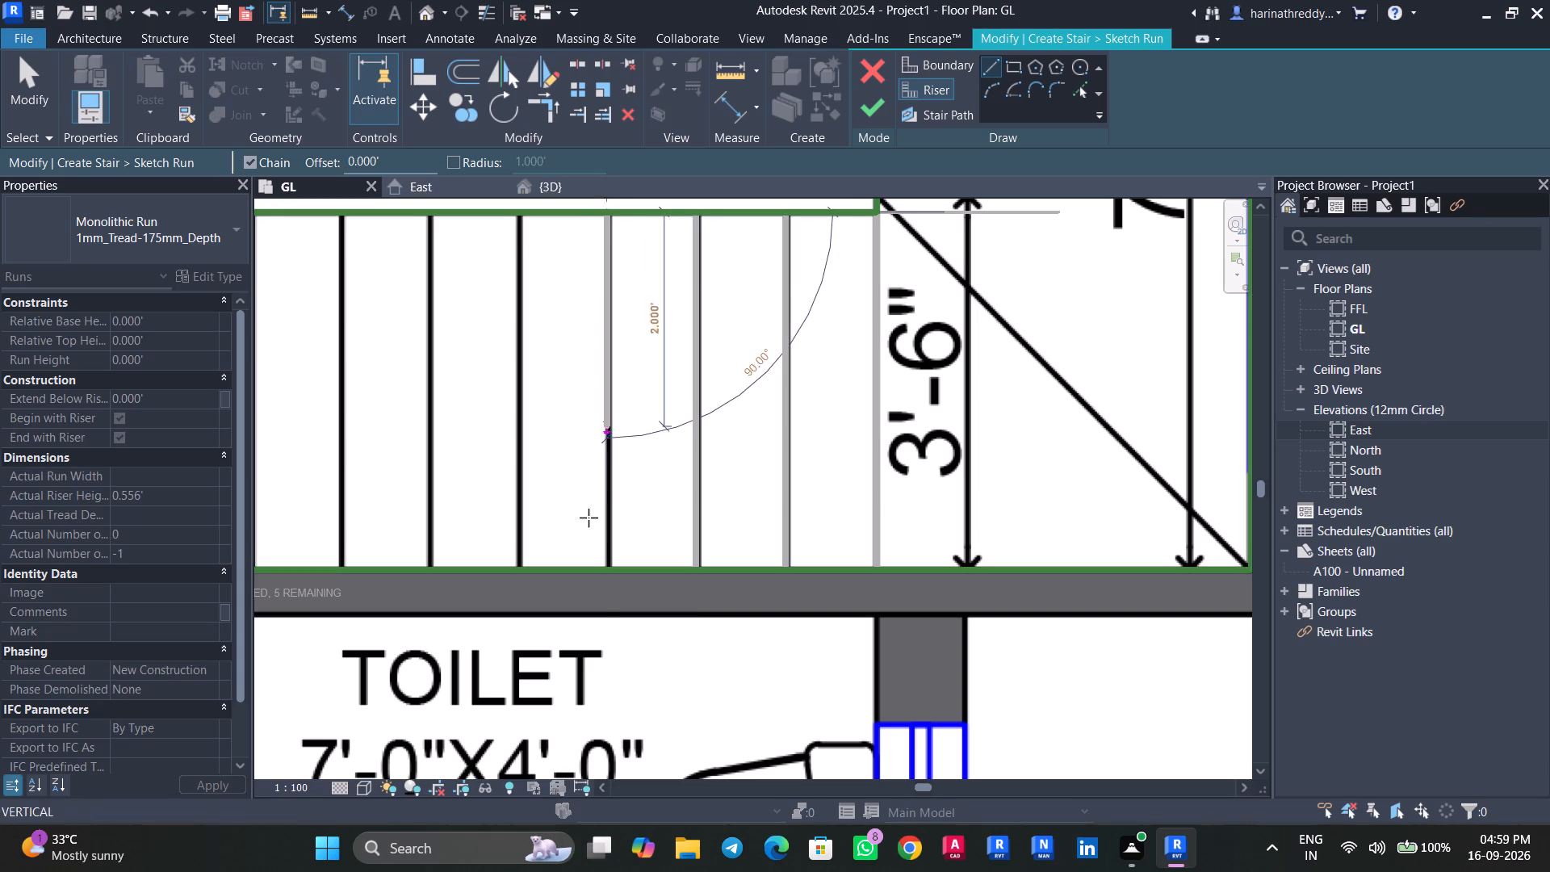
pyautogui.click(612, 564)
pyautogui.press('Escape')
# Sketch the lower flight's fifth and sixth risers over their PDF lines, from the divider's lower edge to the toilet wall.
pyautogui.moveTo(584, 527); pyautogui.dragTo(798, 572, button='middle')
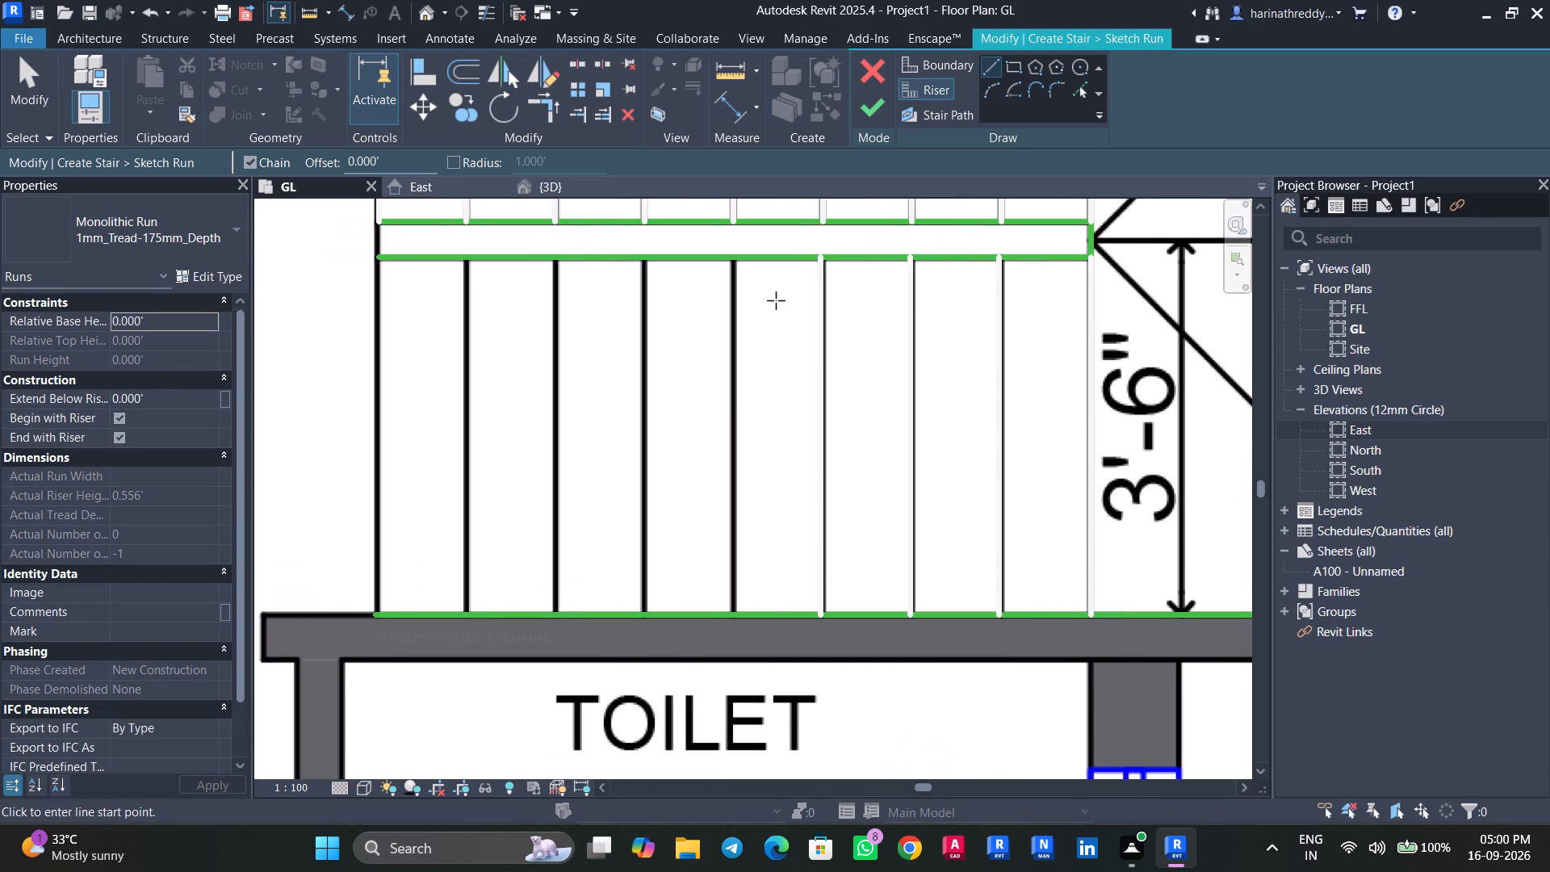
pyautogui.click(735, 259)
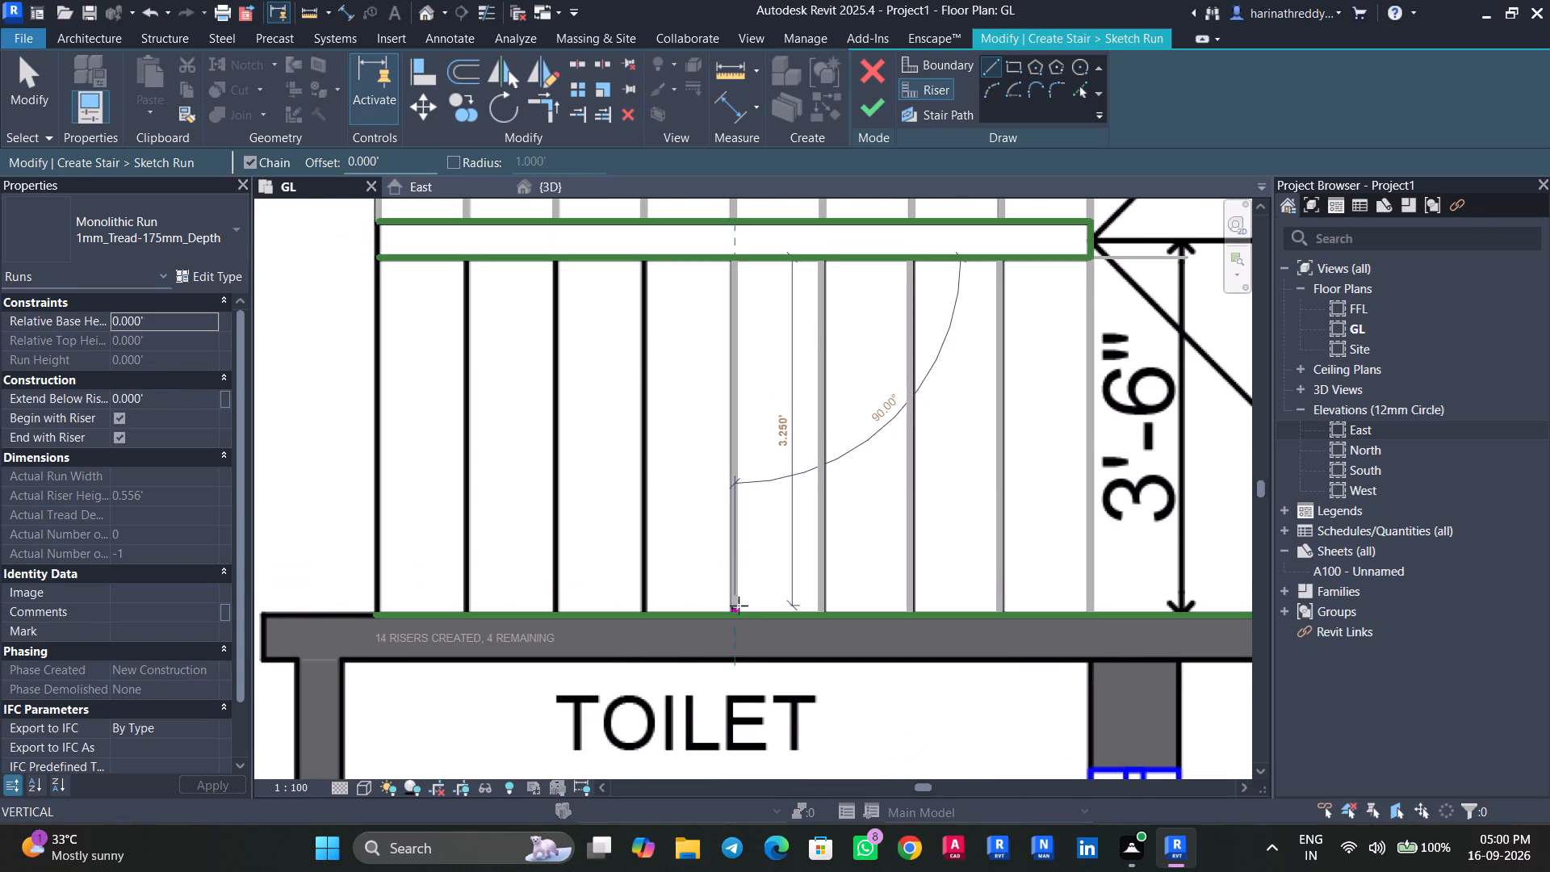
pyautogui.click(734, 616)
pyautogui.press('Escape')
pyautogui.click(645, 258)
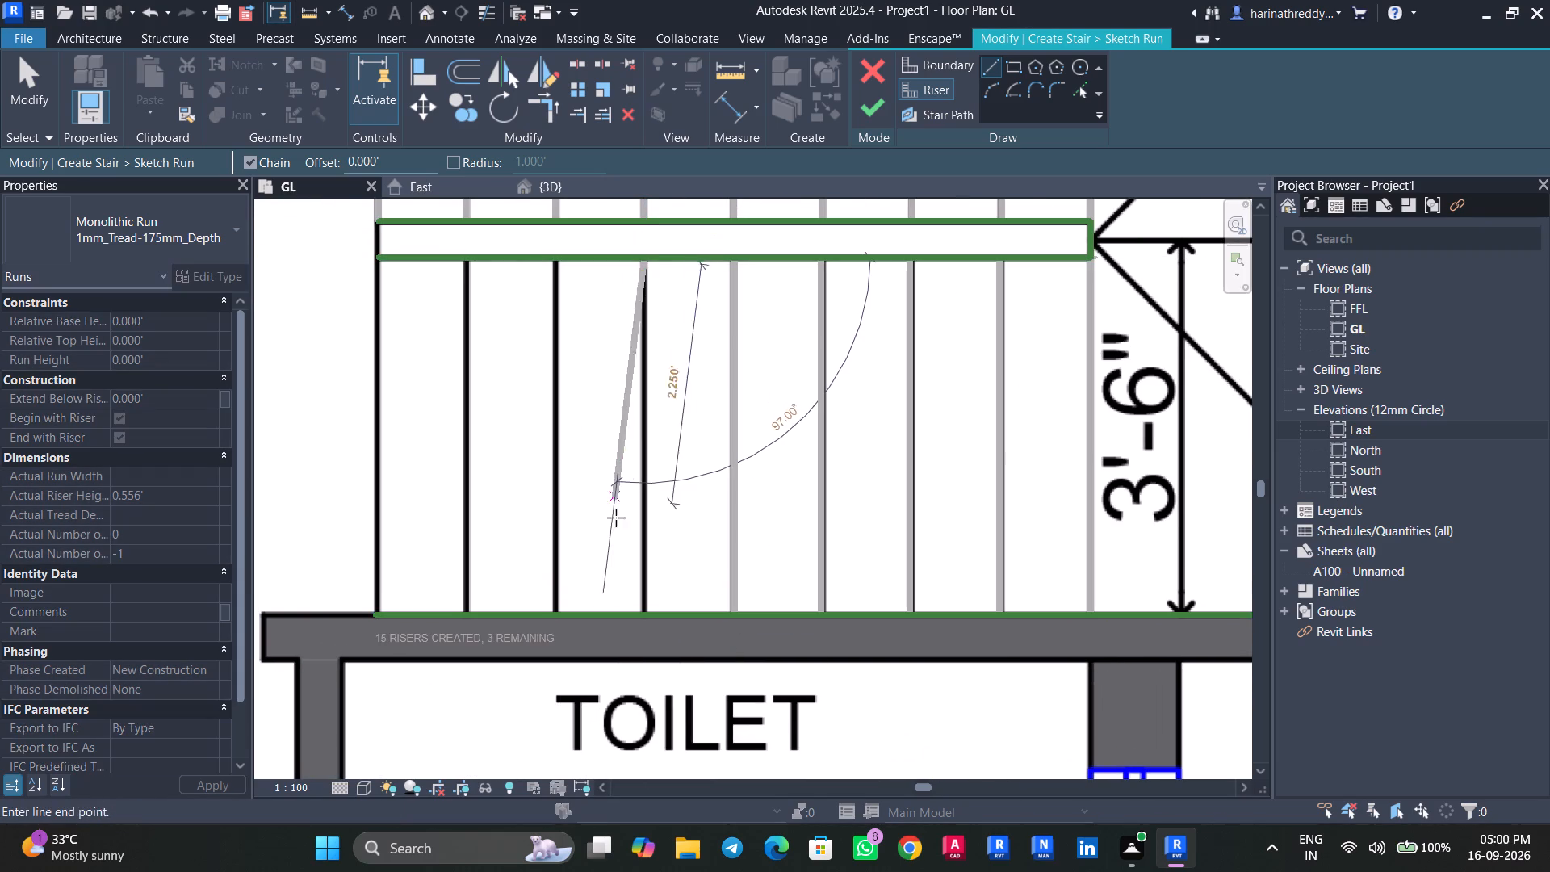
pyautogui.click(644, 613)
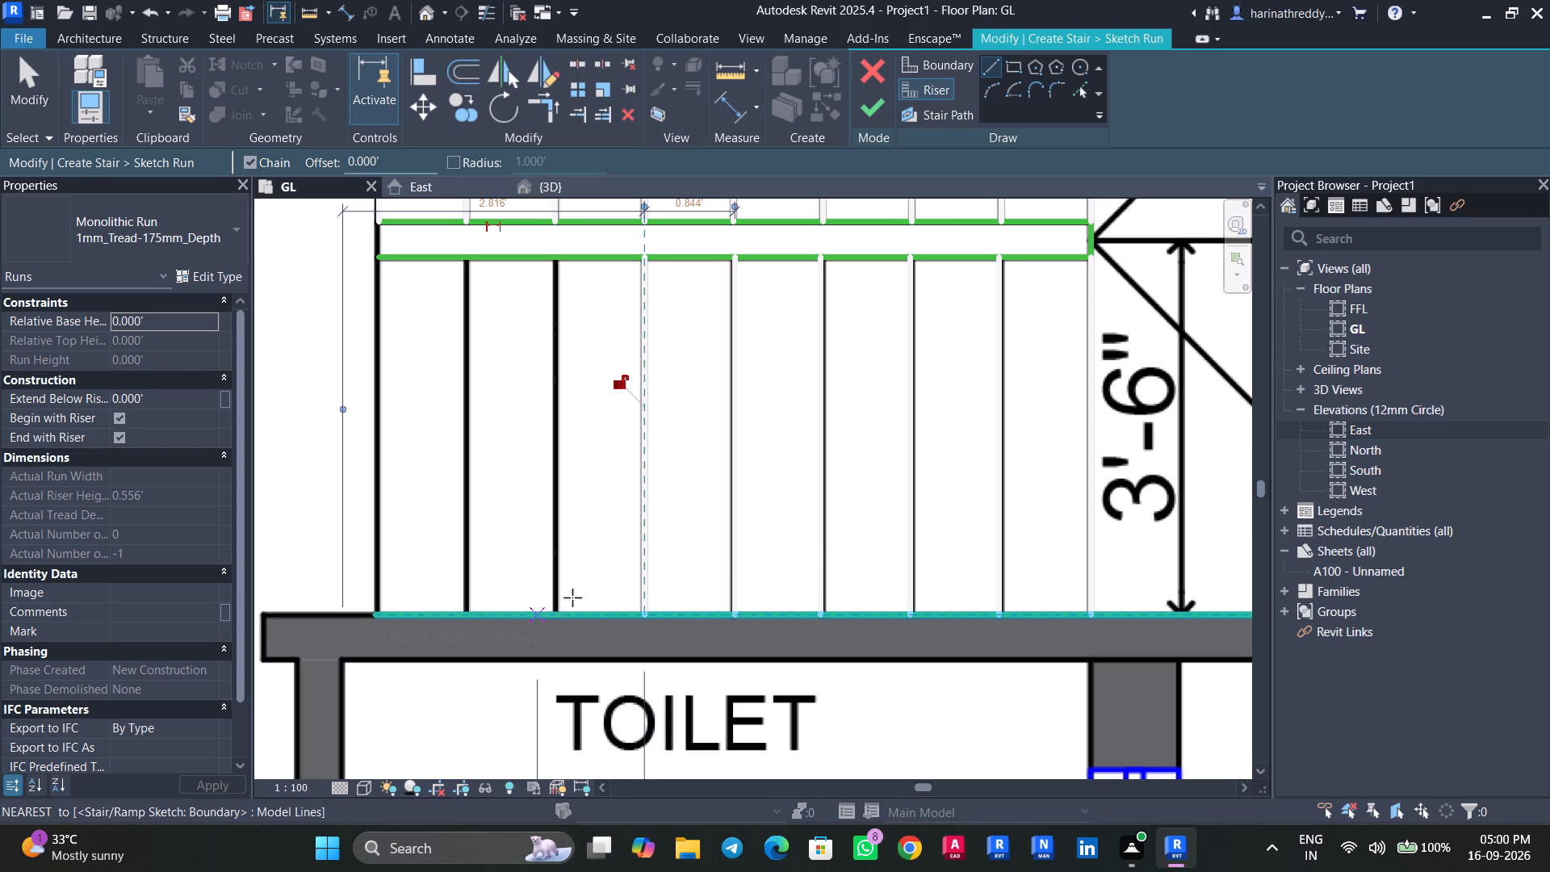
# Sketch the lower flight's last three risers over their PDF lines, ending at the divider's hall-side end, each about 3.3' long.
pyautogui.moveTo(629, 574); pyautogui.dragTo(744, 633, button='middle')
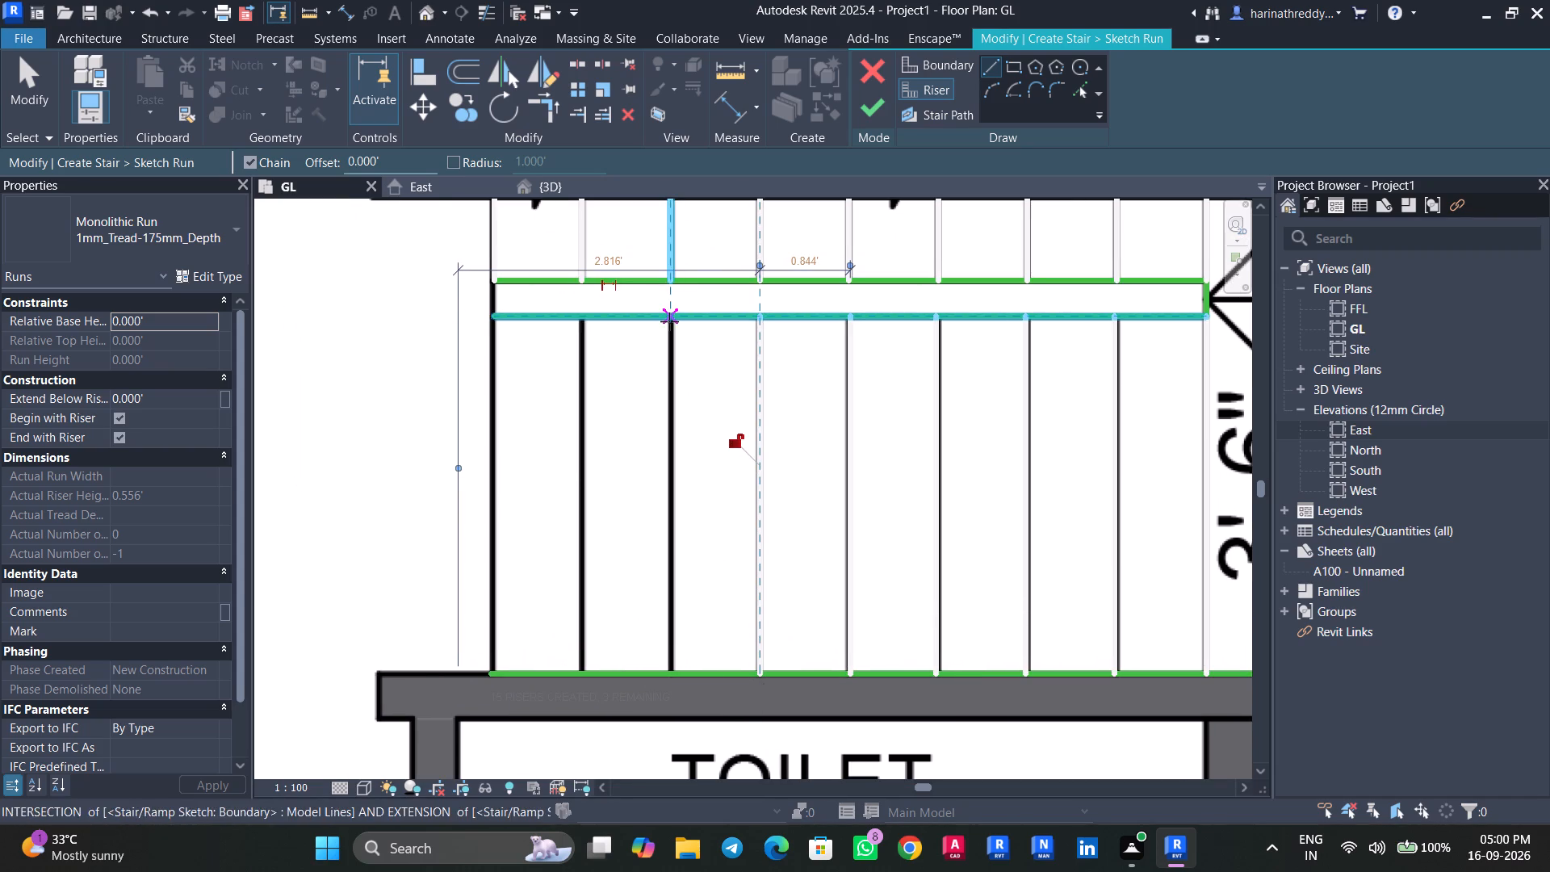
pyautogui.click(669, 321)
pyautogui.click(672, 669)
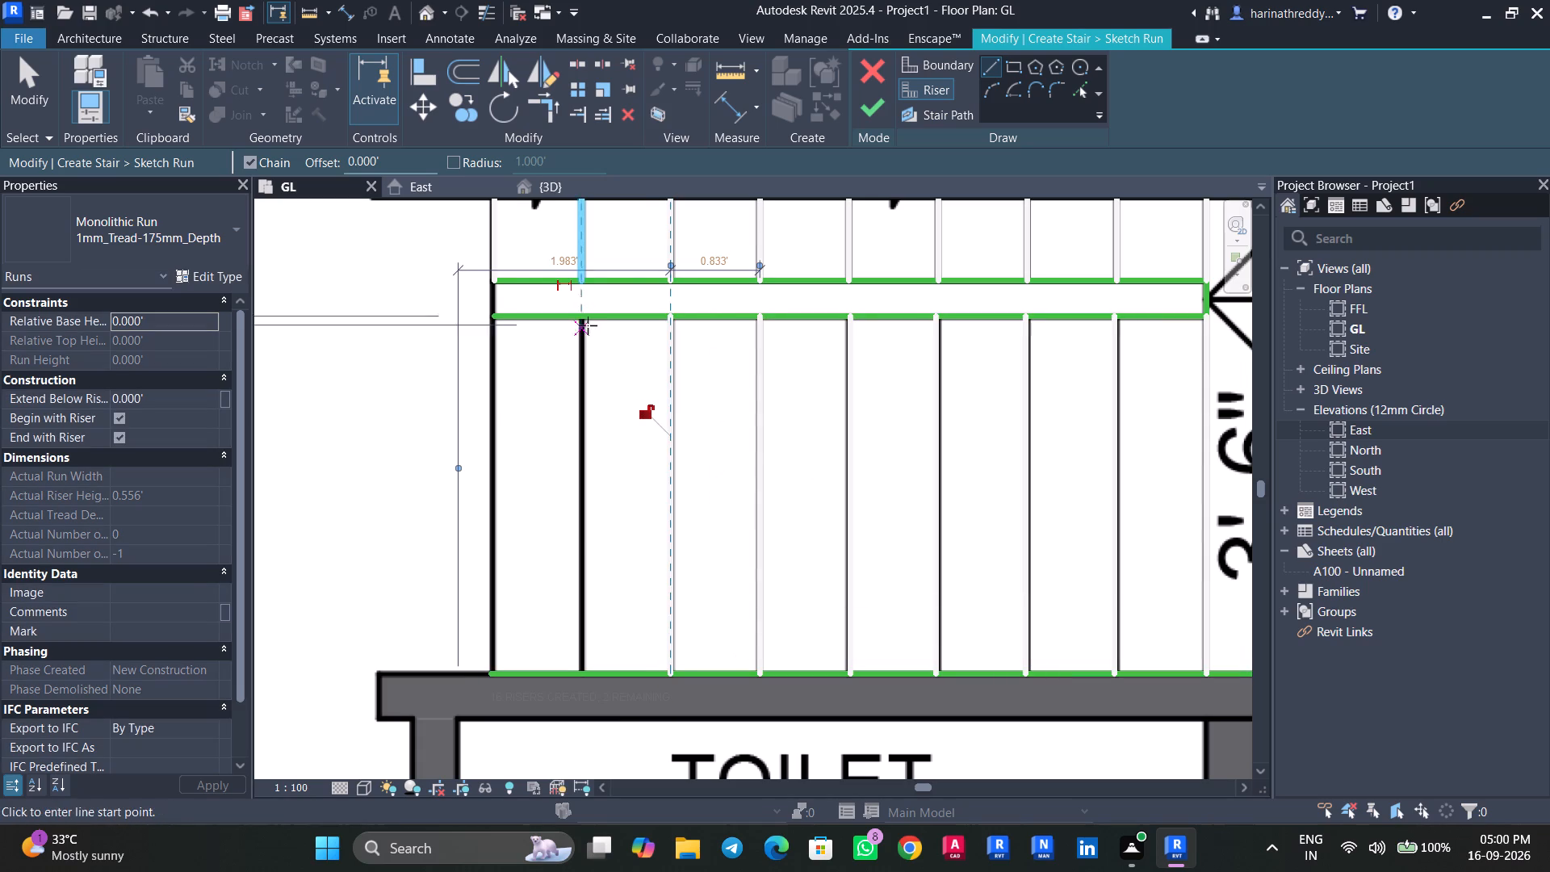
pyautogui.click(583, 319)
pyautogui.click(583, 671)
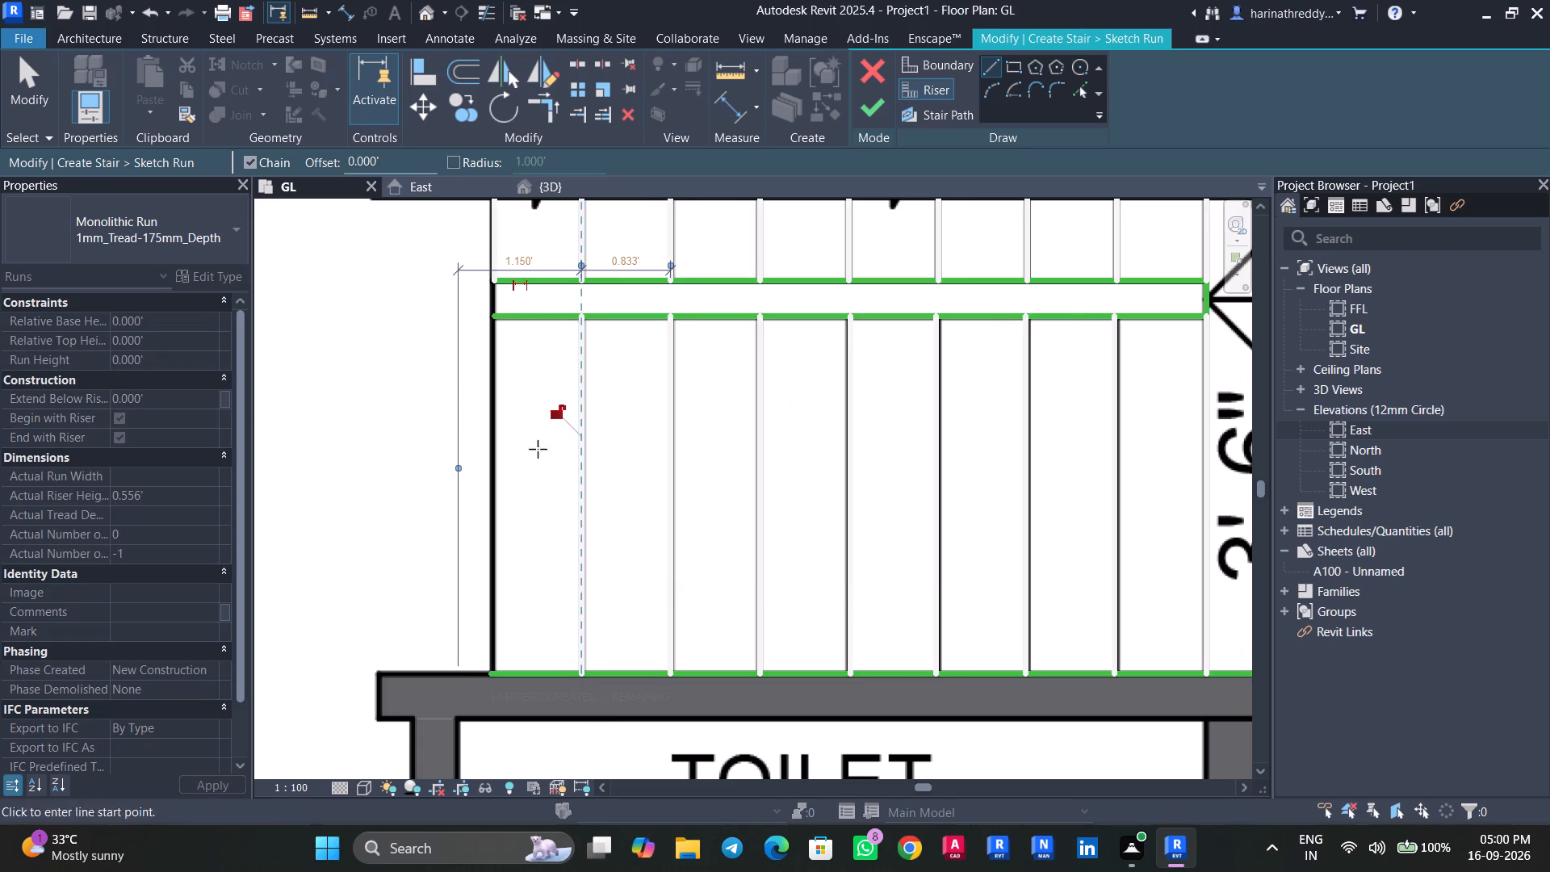
pyautogui.click(497, 310)
pyautogui.click(497, 668)
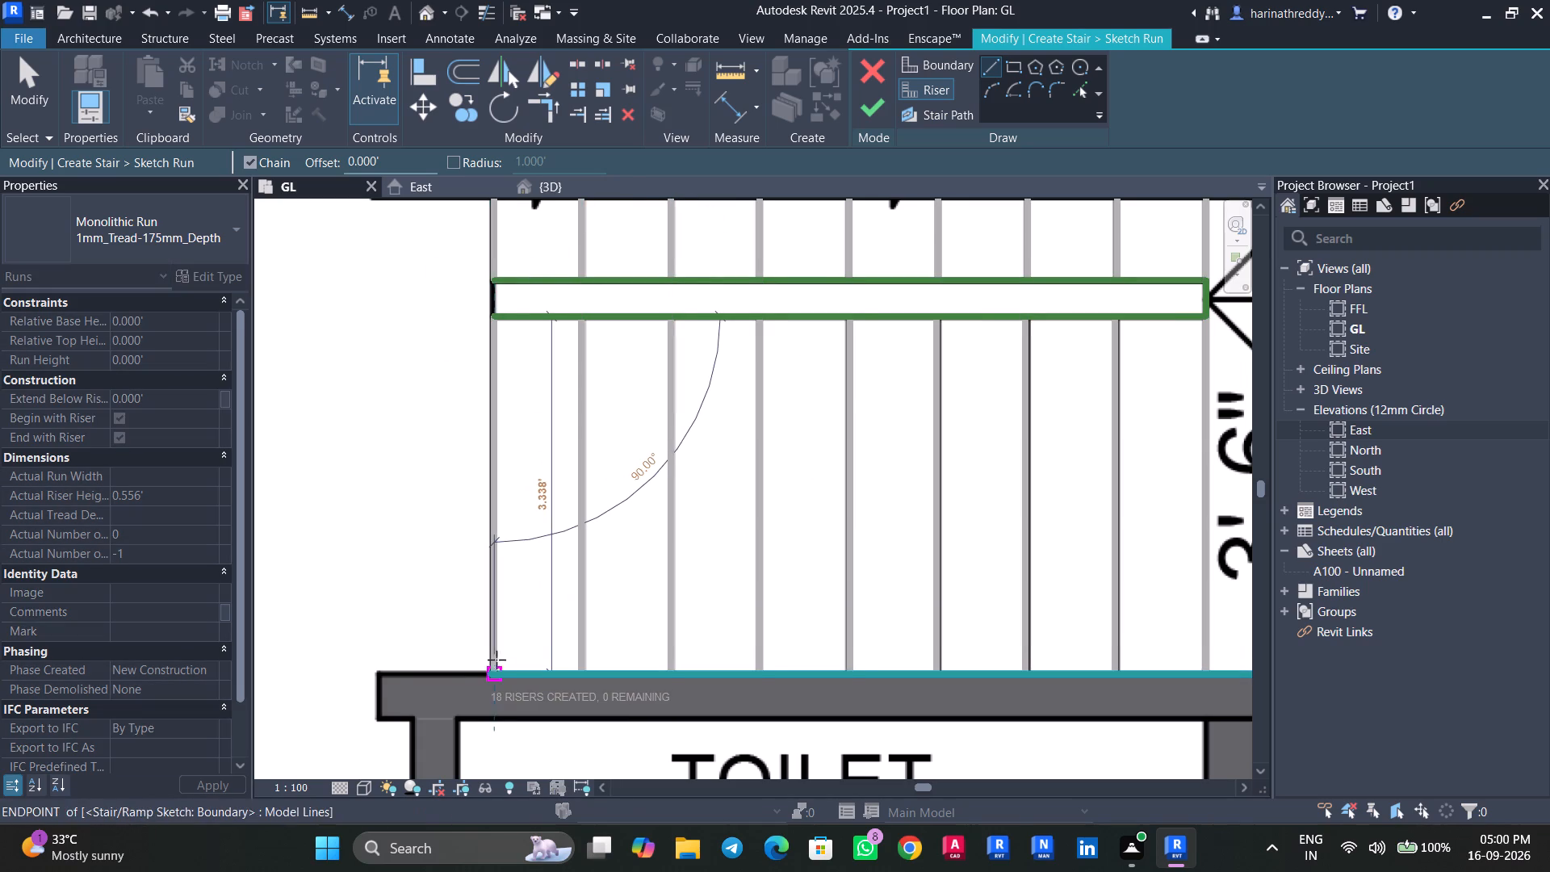
pyautogui.press('Escape')
# Sketch a U-shaped stair path from the midpoint of the upper flight's first riser, across the landing and back through the lower flight.
pyautogui.scroll(-3, 542, 449)
pyautogui.moveTo(848, 457); pyautogui.dragTo(842, 585, button='middle')
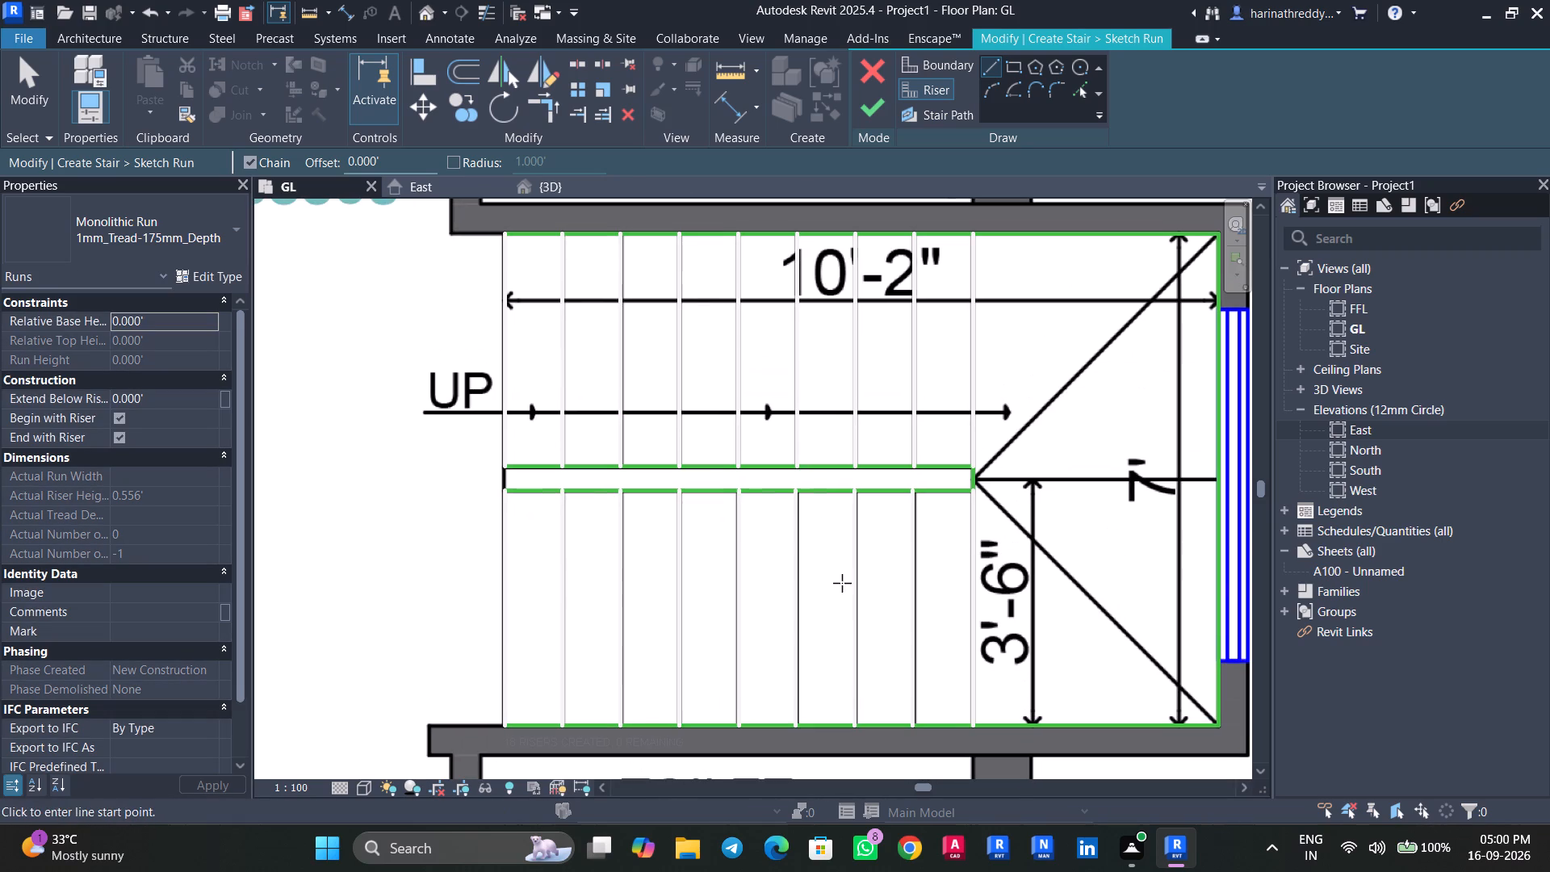
pyautogui.click(945, 108)
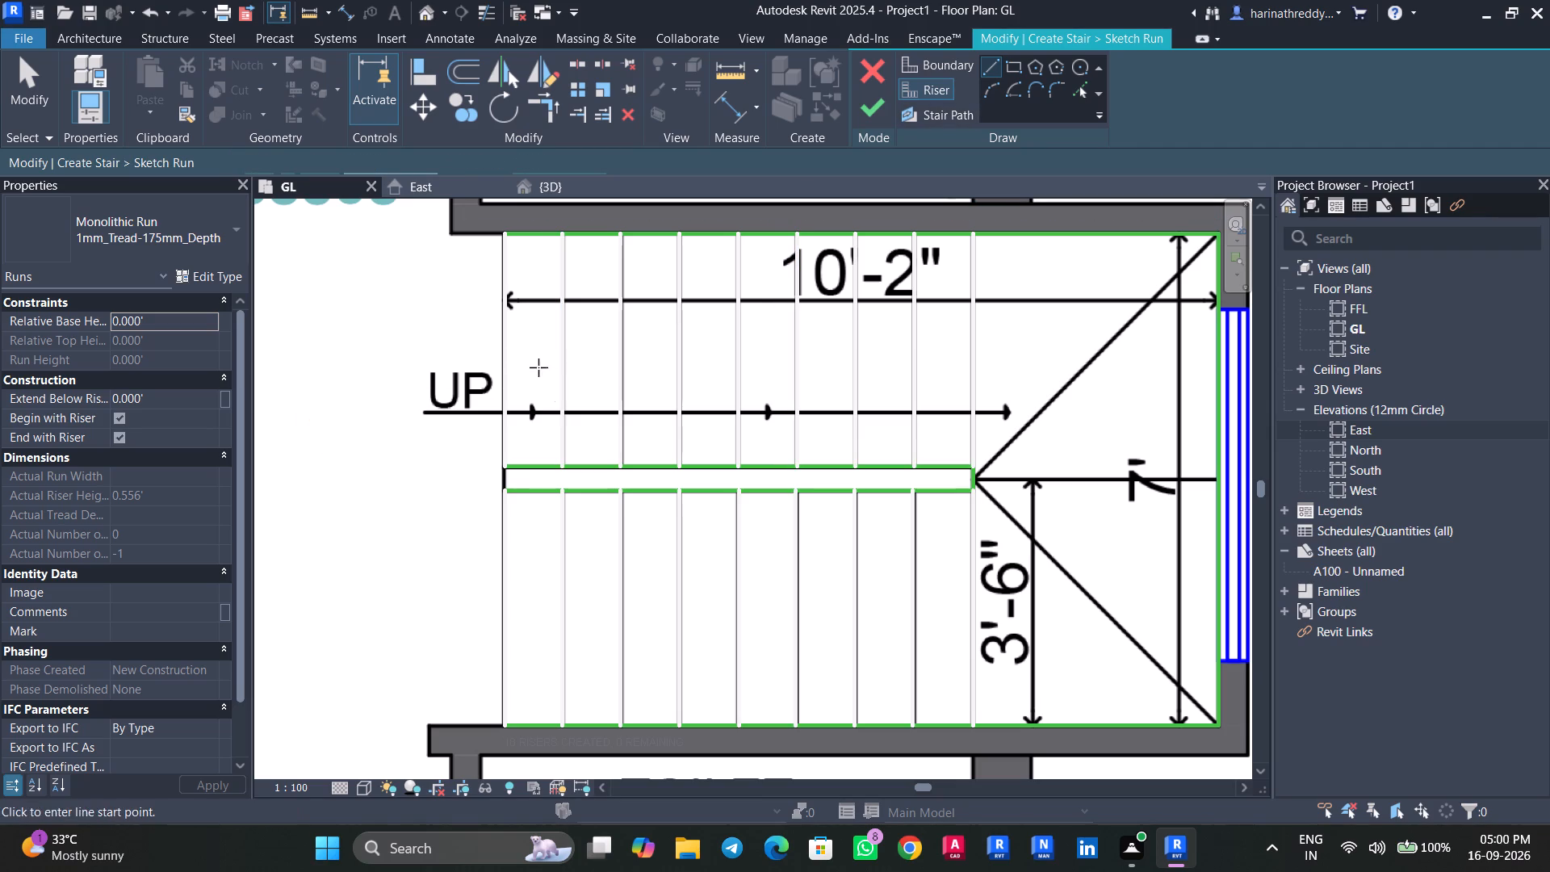
pyautogui.click(504, 346)
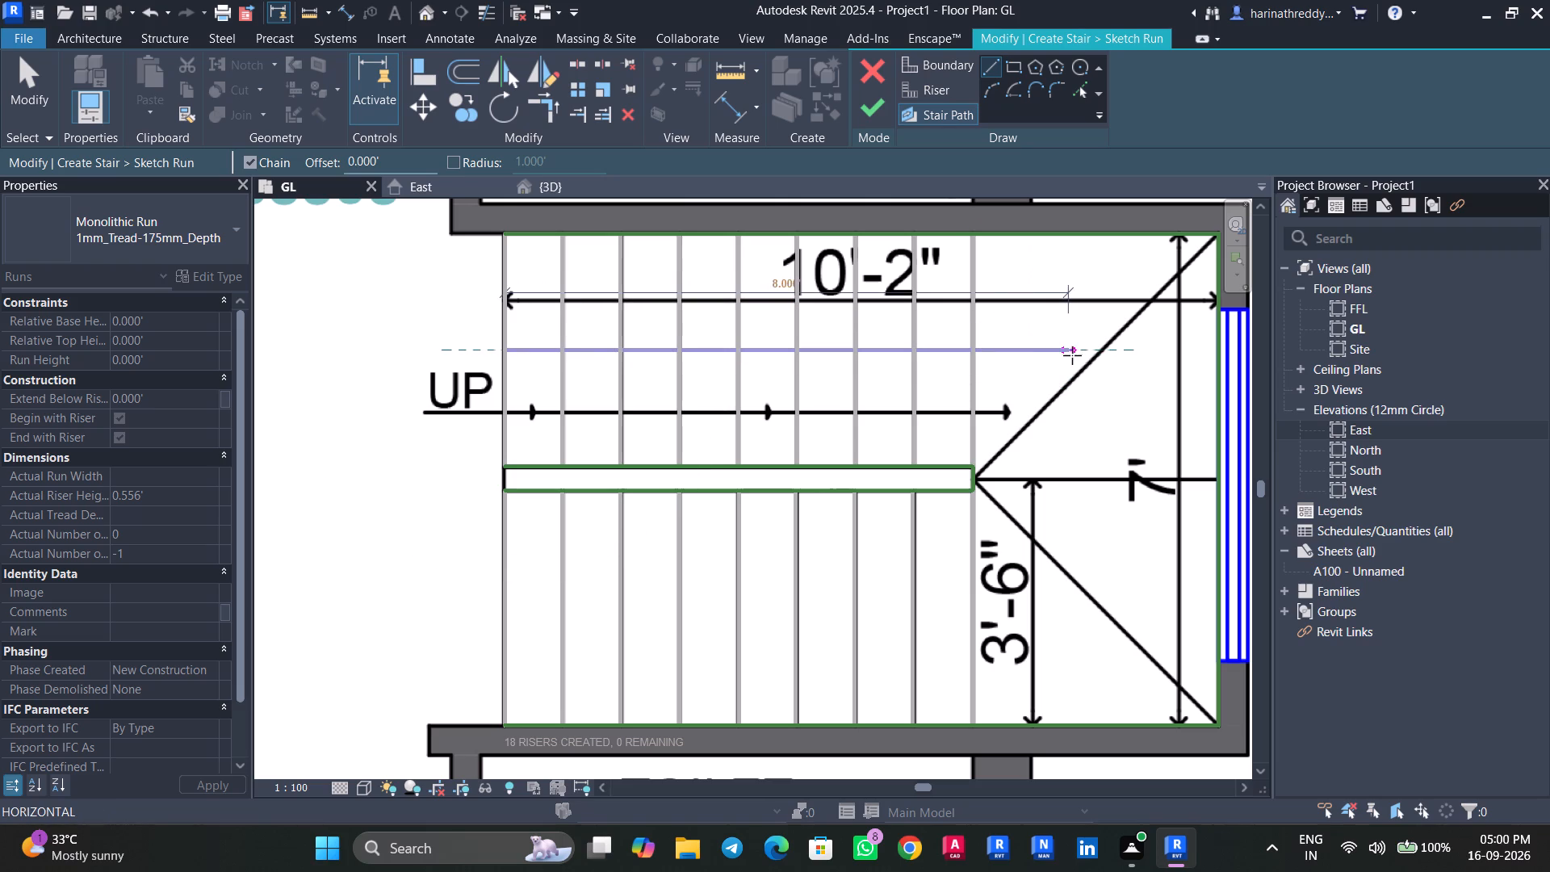
pyautogui.click(1080, 358)
pyautogui.click(1075, 607)
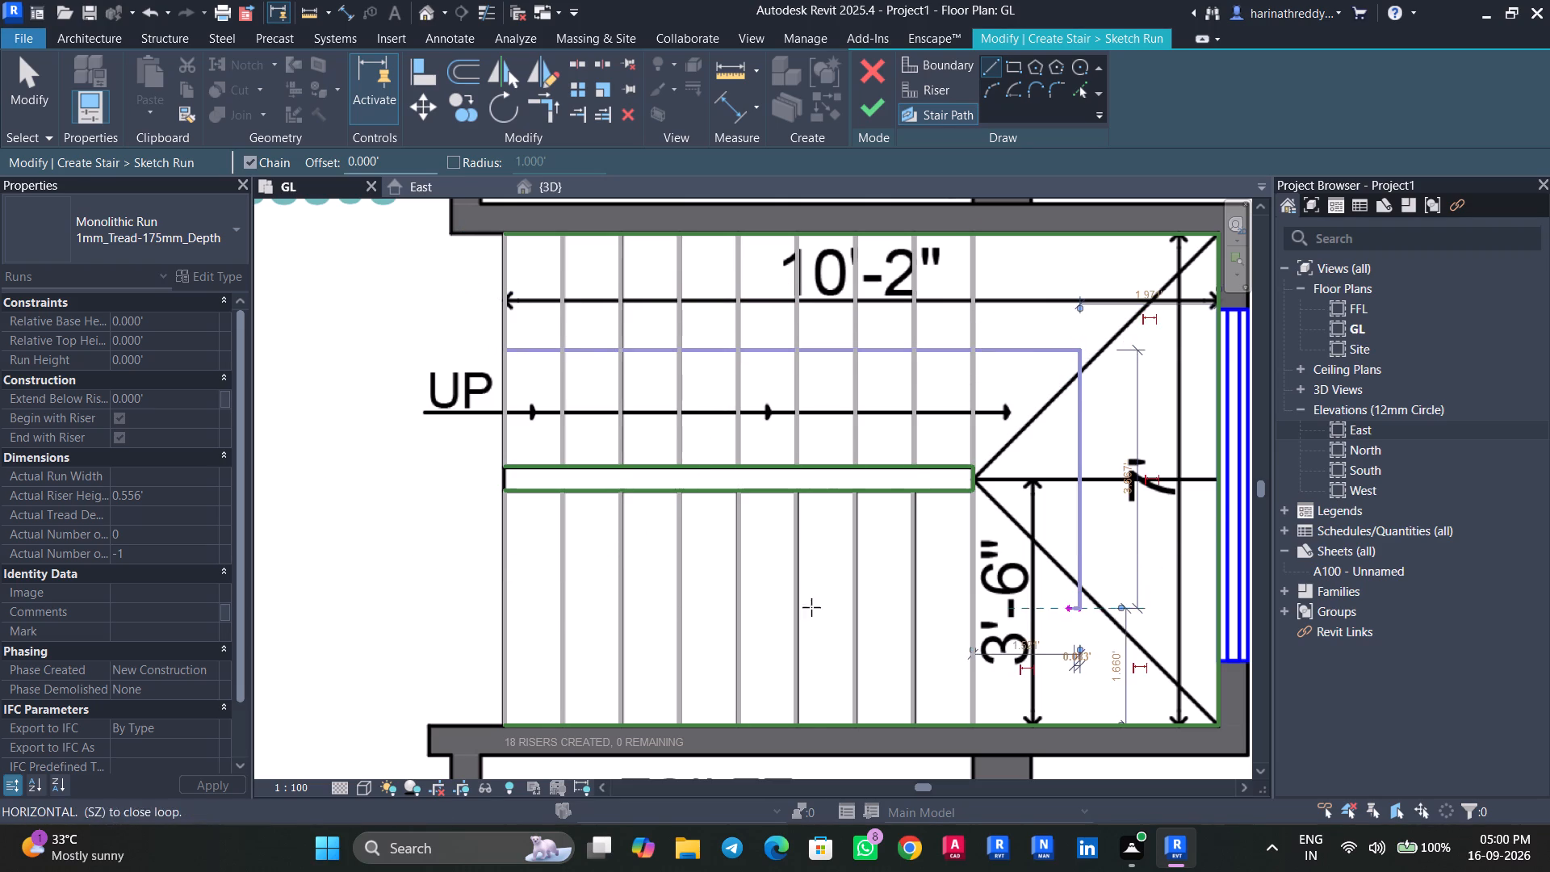
pyautogui.click(500, 610)
pyautogui.press('Escape')
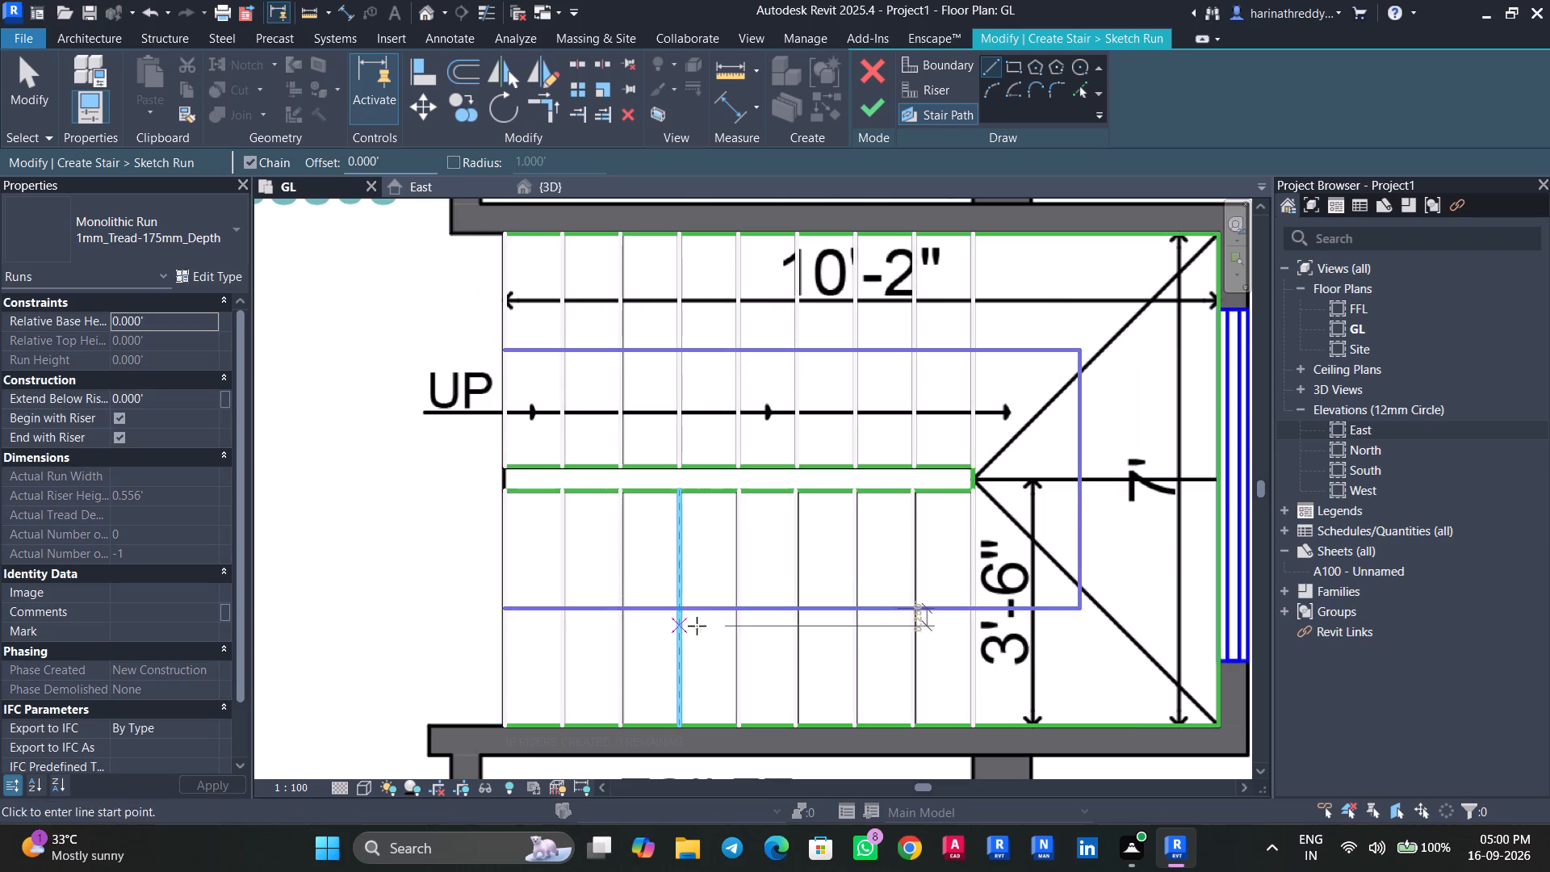
# Finish the run sketch and complete the staircase from the 3D view.
pyautogui.click(865, 115)
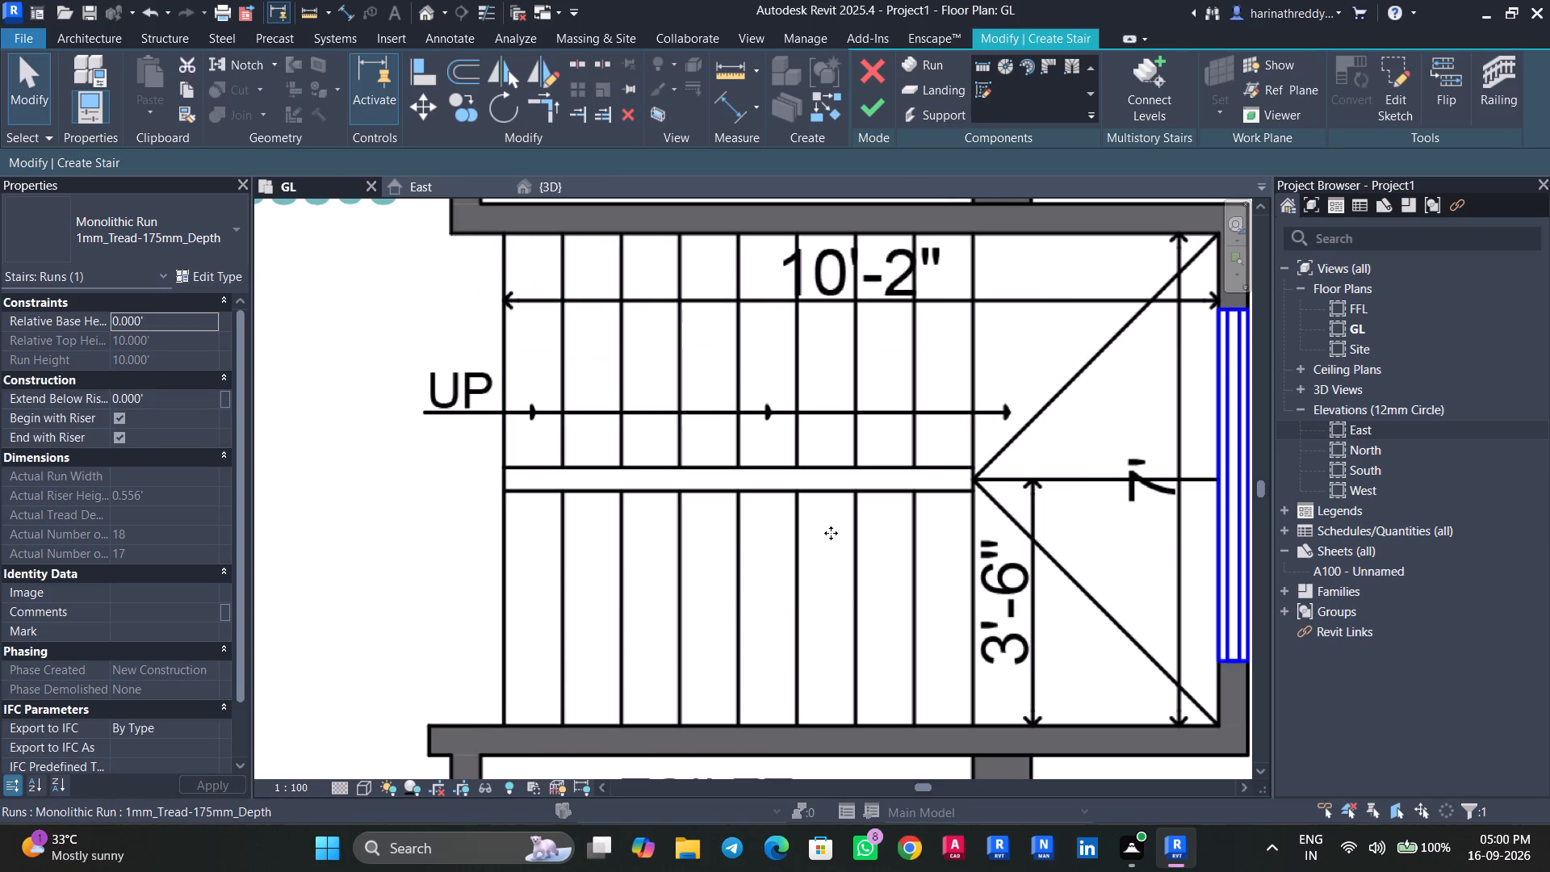
pyautogui.click(575, 191)
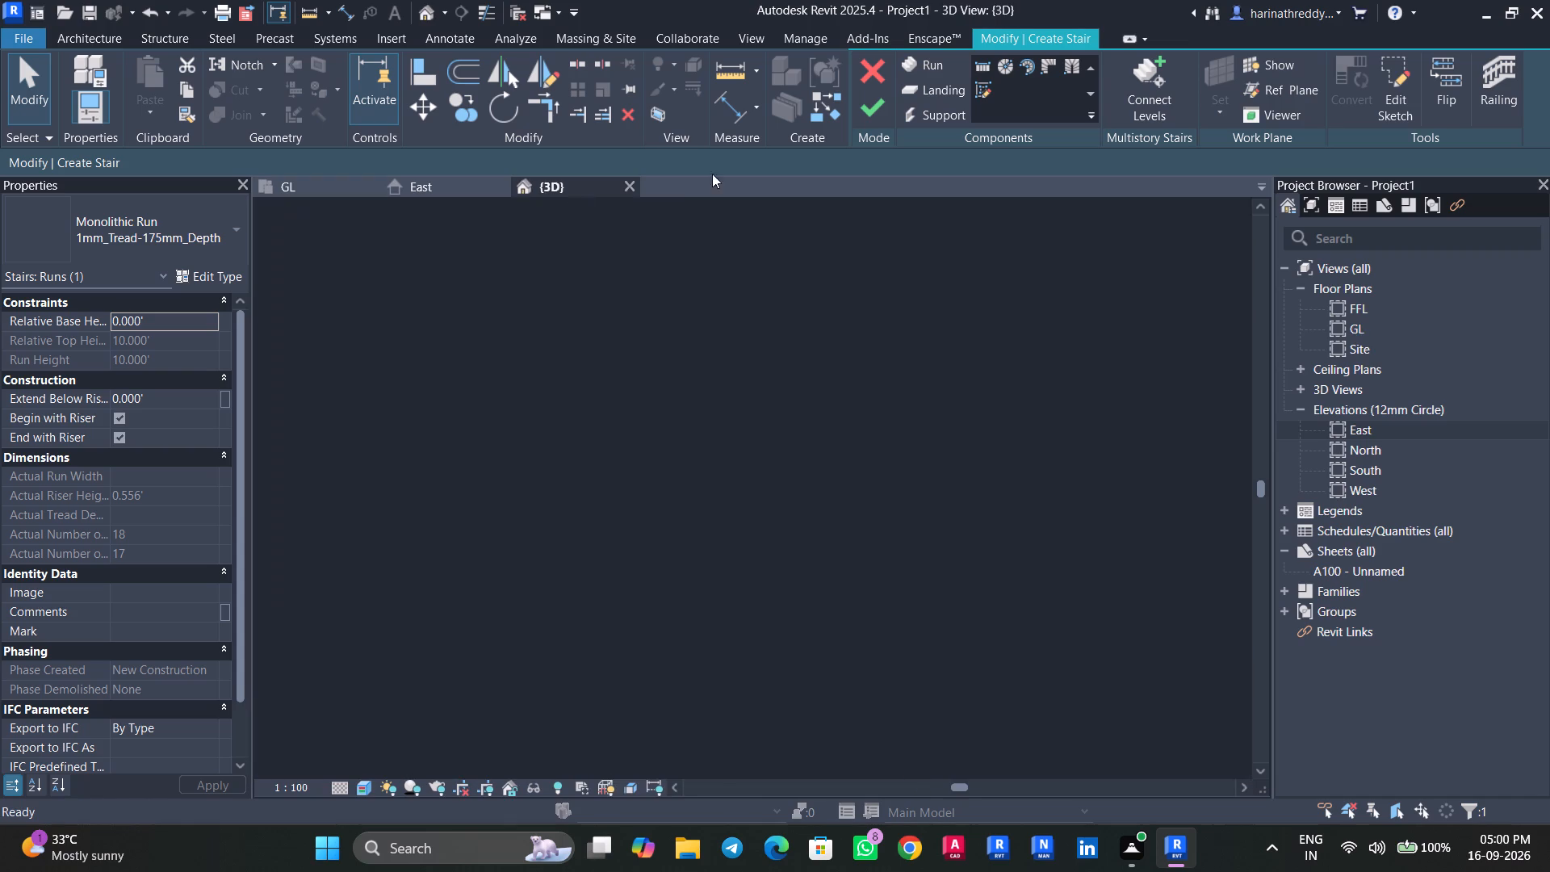
pyautogui.click(873, 110)
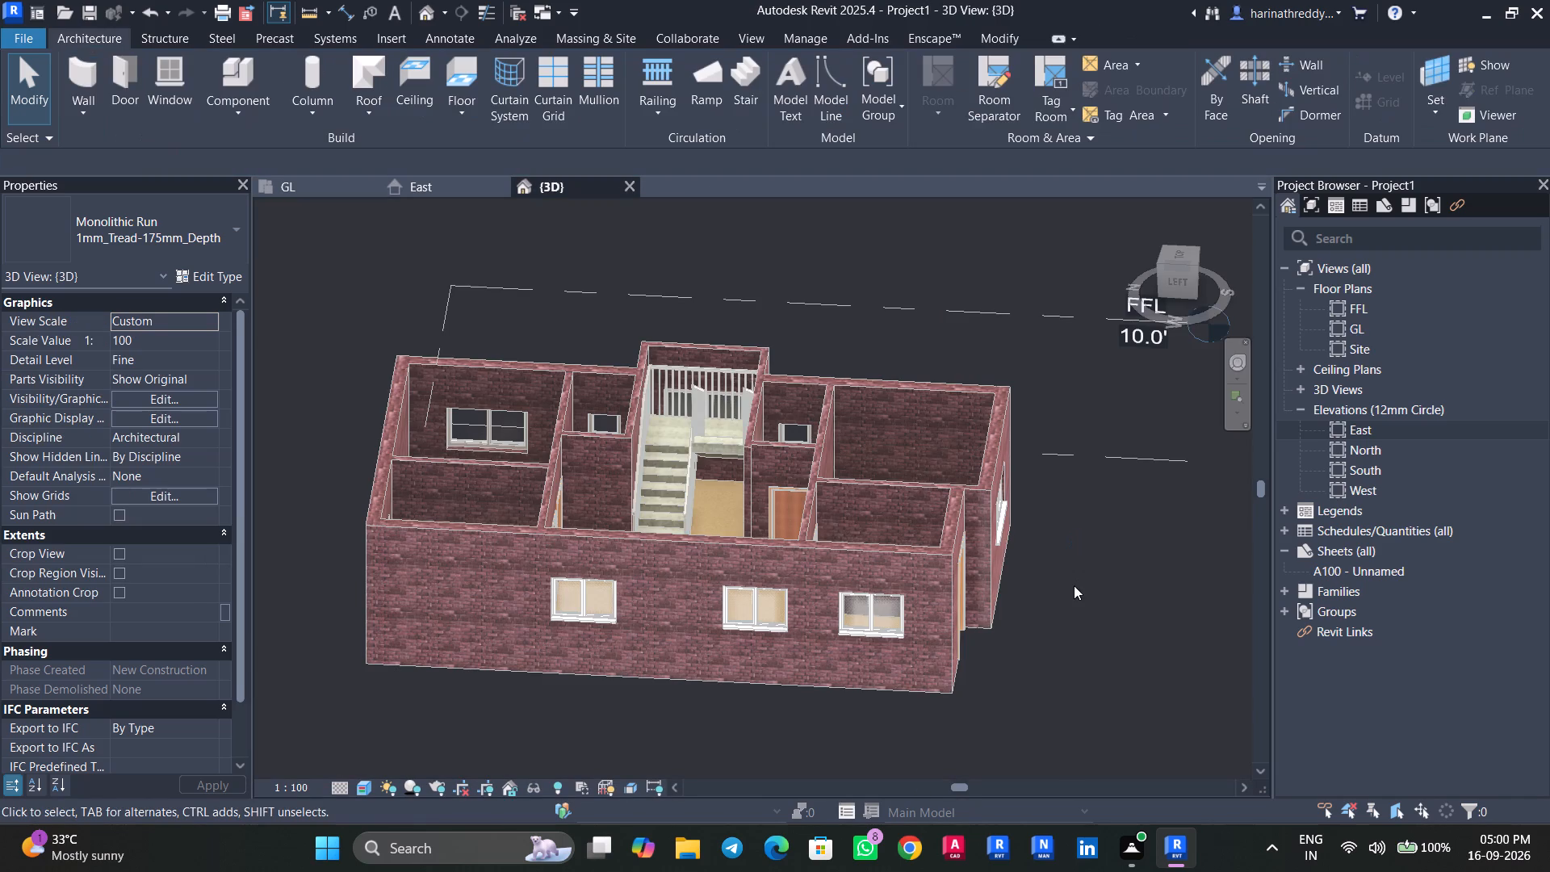
# Examine the completed staircase, its landing and its railings within the house from several sides in the 3D view.
pyautogui.keyDown('shift'); pyautogui.moveTo(1080, 576); pyautogui.dragTo(848, 753, button='middle'); pyautogui.keyUp('shift')
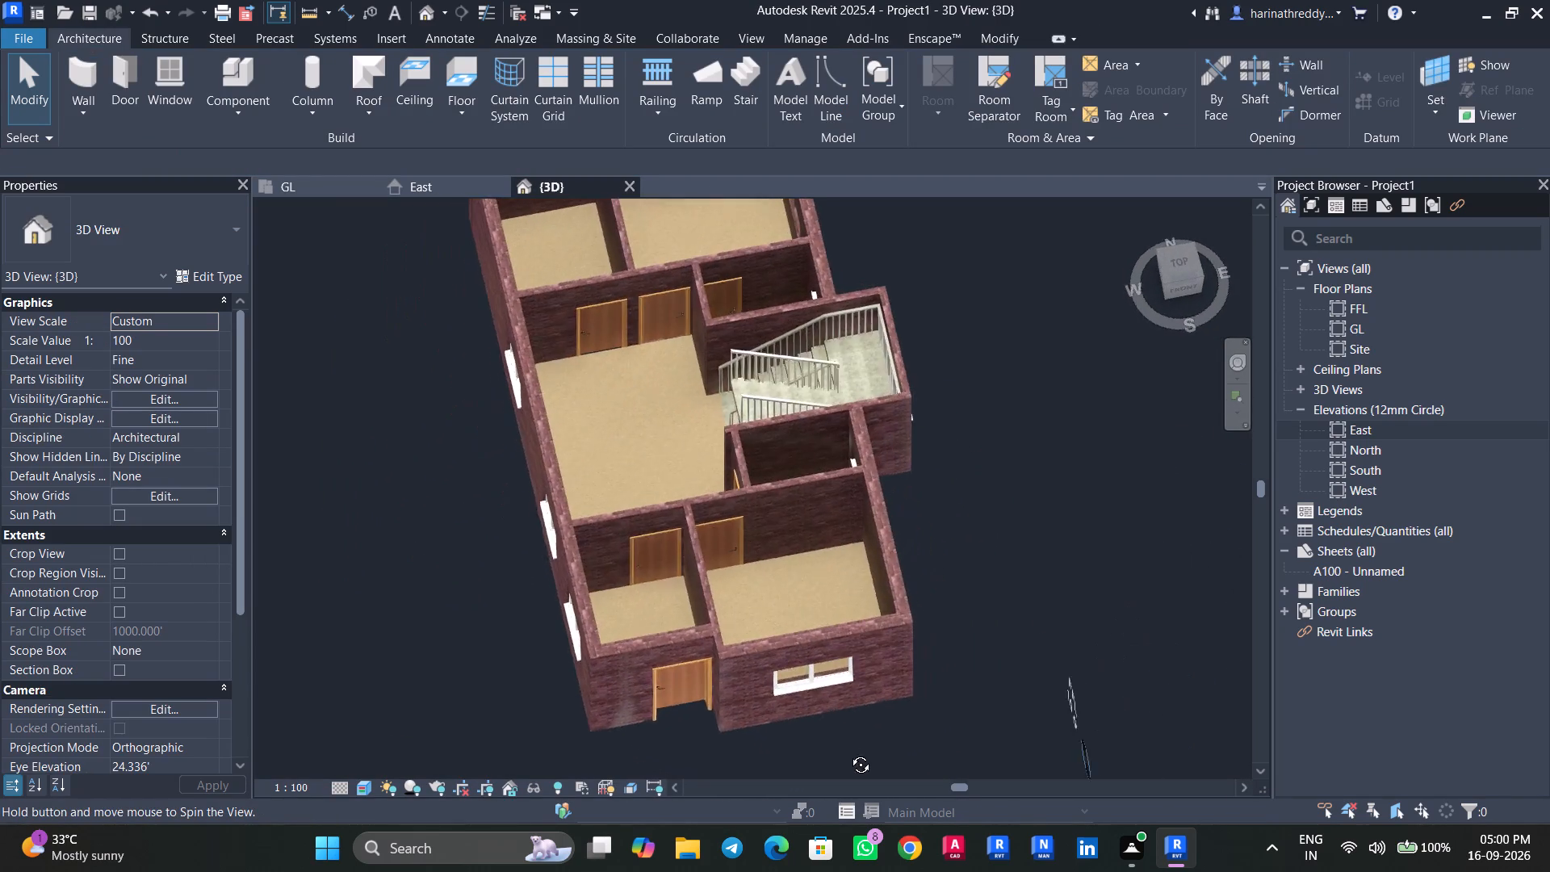
pyautogui.keyDown('shift'); pyautogui.moveTo(848, 753); pyautogui.dragTo(638, 586, button='middle'); pyautogui.keyUp('shift')
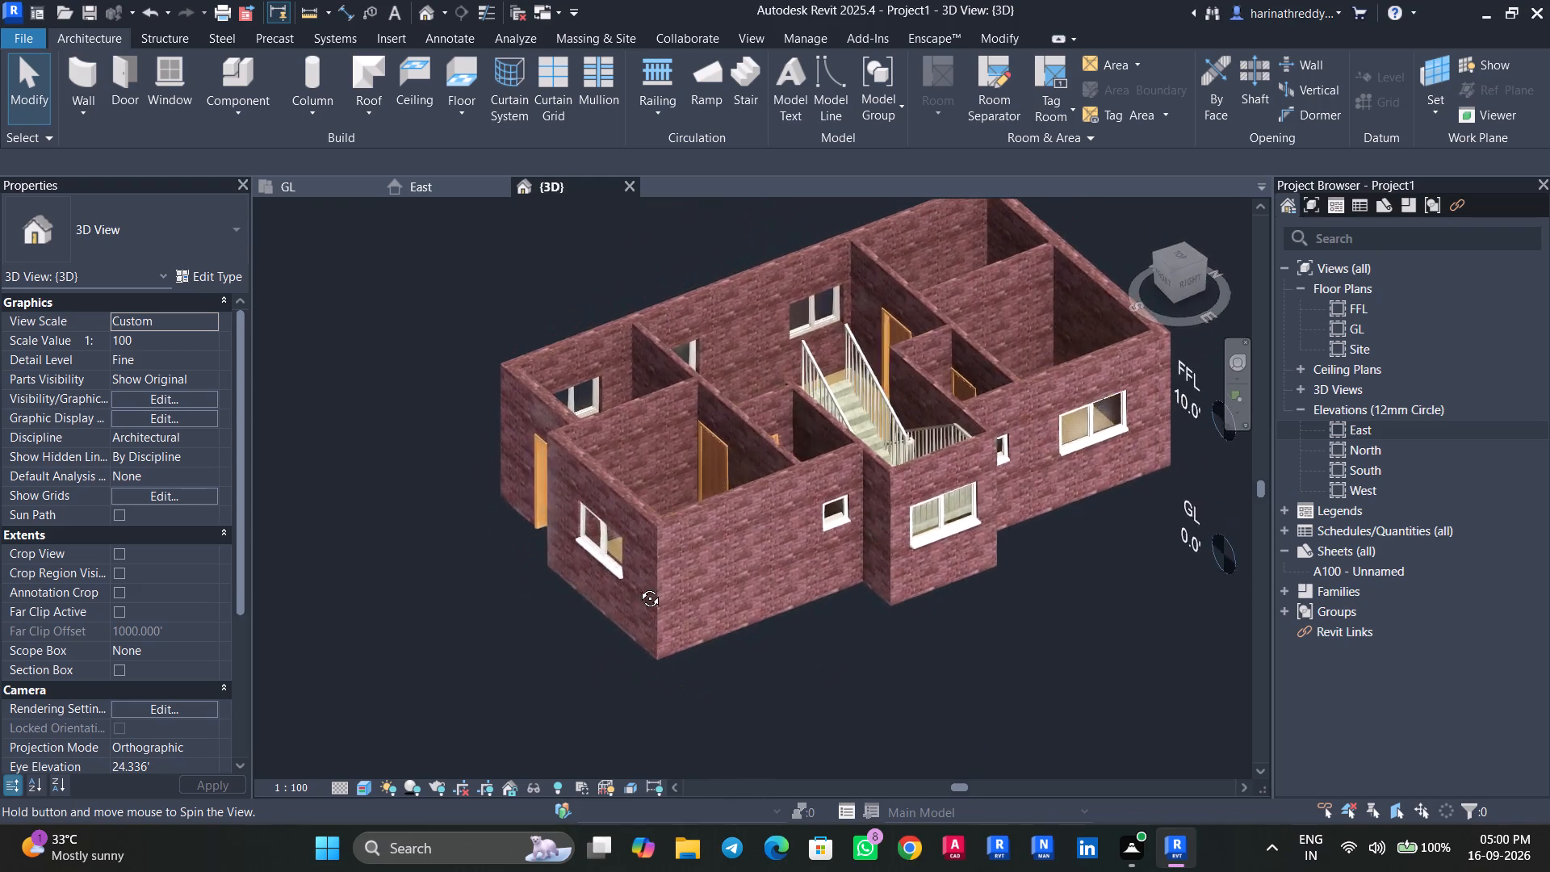
pyautogui.keyDown('shift'); pyautogui.moveTo(638, 586); pyautogui.dragTo(1171, 577, button='middle'); pyautogui.keyUp('shift')
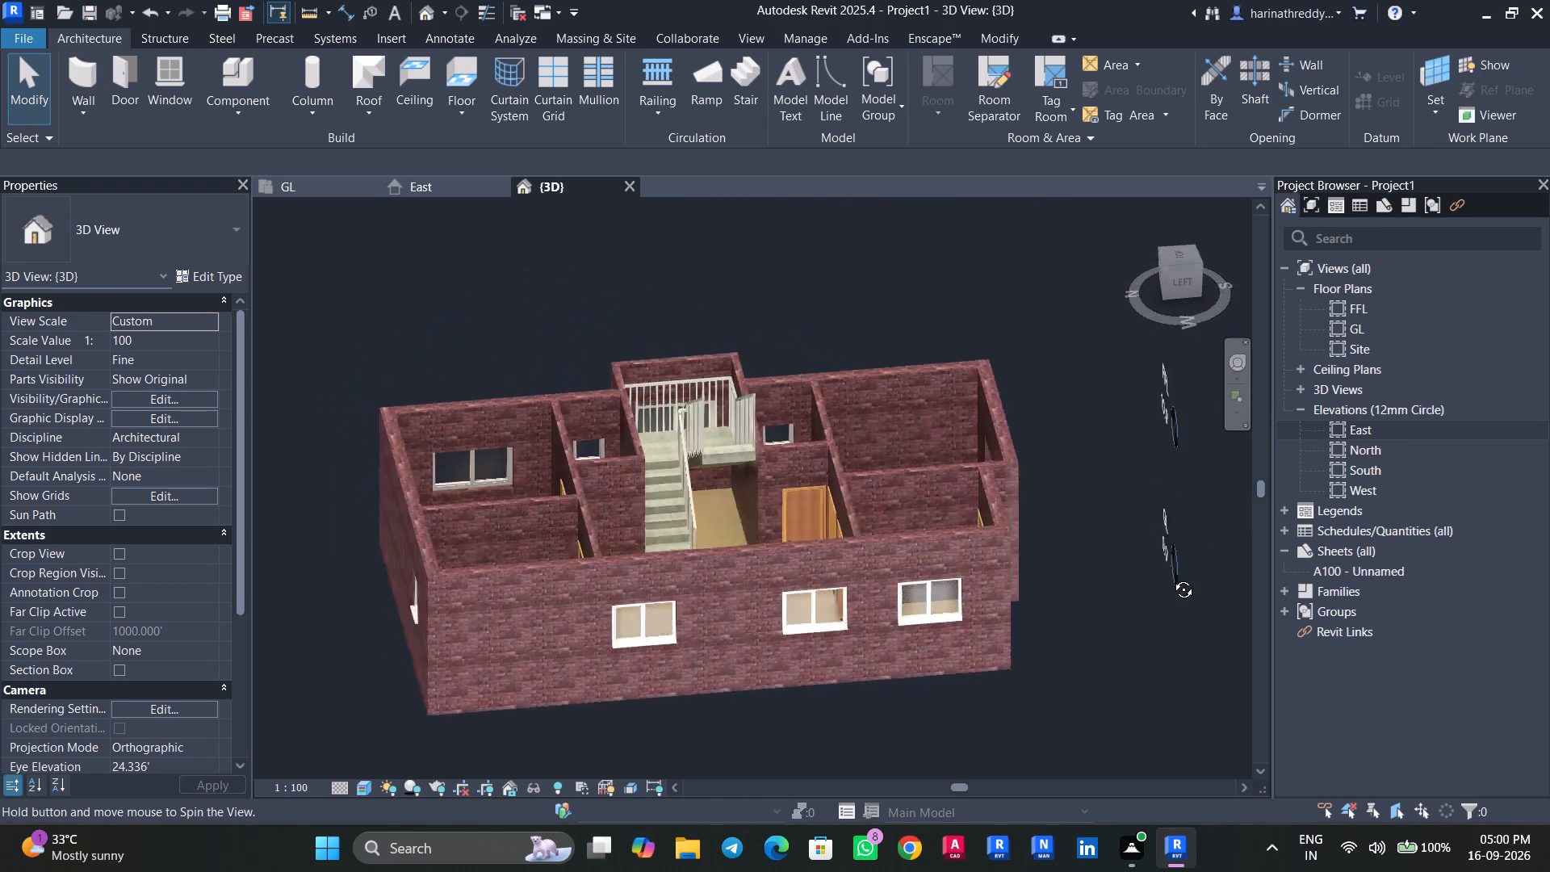
pyautogui.keyDown('shift'); pyautogui.moveTo(1171, 577); pyautogui.dragTo(1172, 577, button='middle'); pyautogui.keyUp('shift')
pyautogui.scroll(8, 697, 463)
pyautogui.keyDown('shift'); pyautogui.moveTo(734, 603); pyautogui.dragTo(638, 652, button='middle'); pyautogui.keyUp('shift')
pyautogui.scroll(2, 555, 601)
pyautogui.scroll(-1, 555, 601)
pyautogui.scroll(1, 470, 643)
pyautogui.scroll(-1, 470, 643)
pyautogui.scroll(1, 470, 643)
pyautogui.scroll(-1, 470, 643)
pyautogui.scroll(10, 471, 643)
pyautogui.scroll(-5, 542, 617)
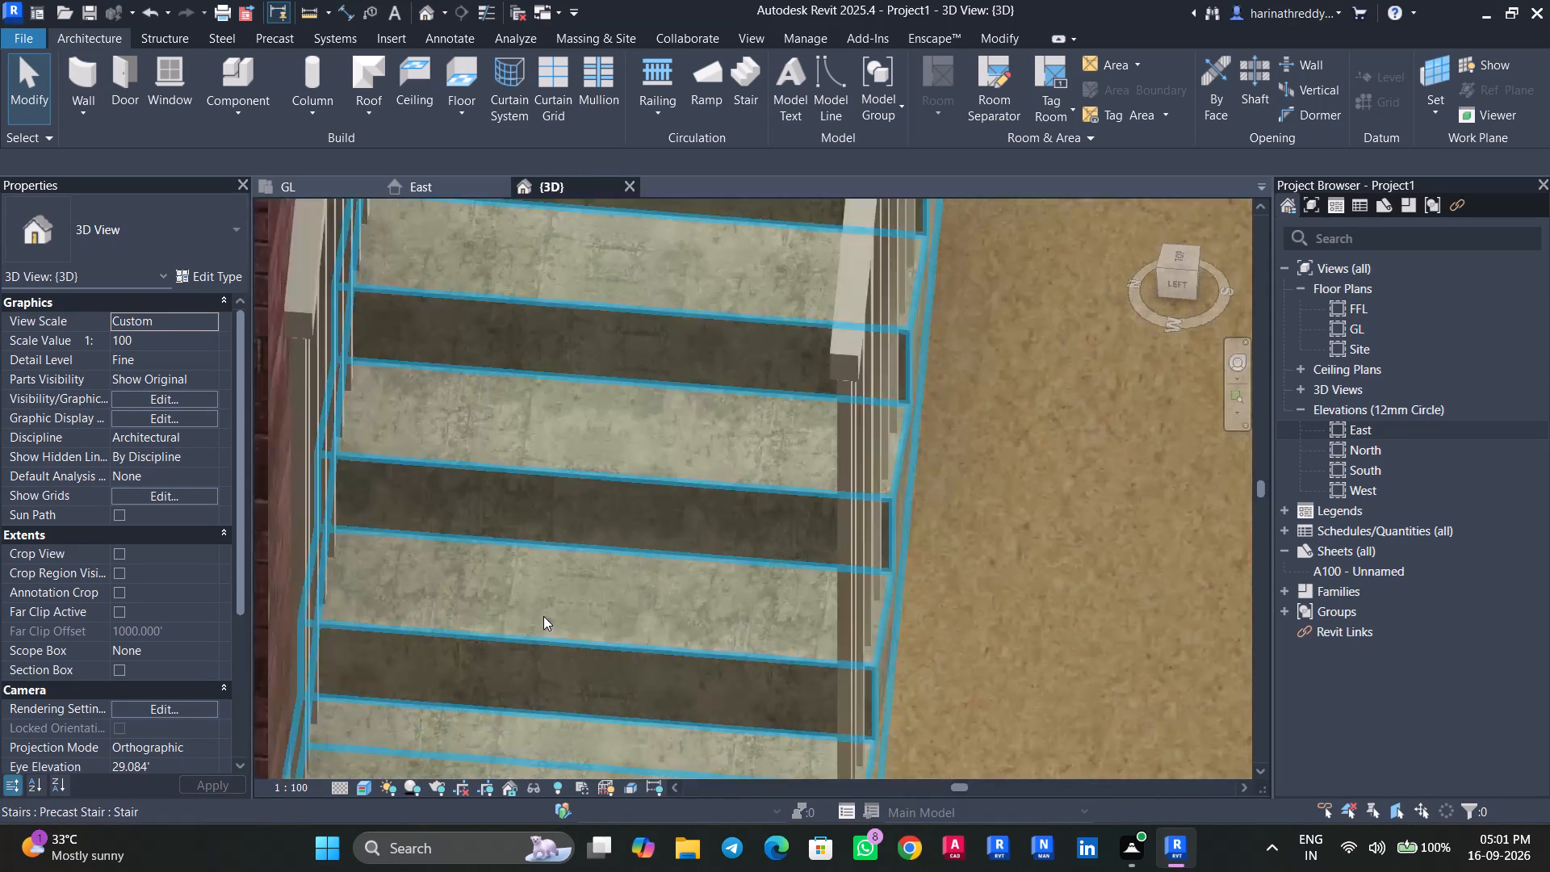
pyautogui.scroll(-15, 543, 616)
pyautogui.keyDown('shift'); pyautogui.moveTo(1003, 677); pyautogui.dragTo(954, 657, button='middle'); pyautogui.keyUp('shift')
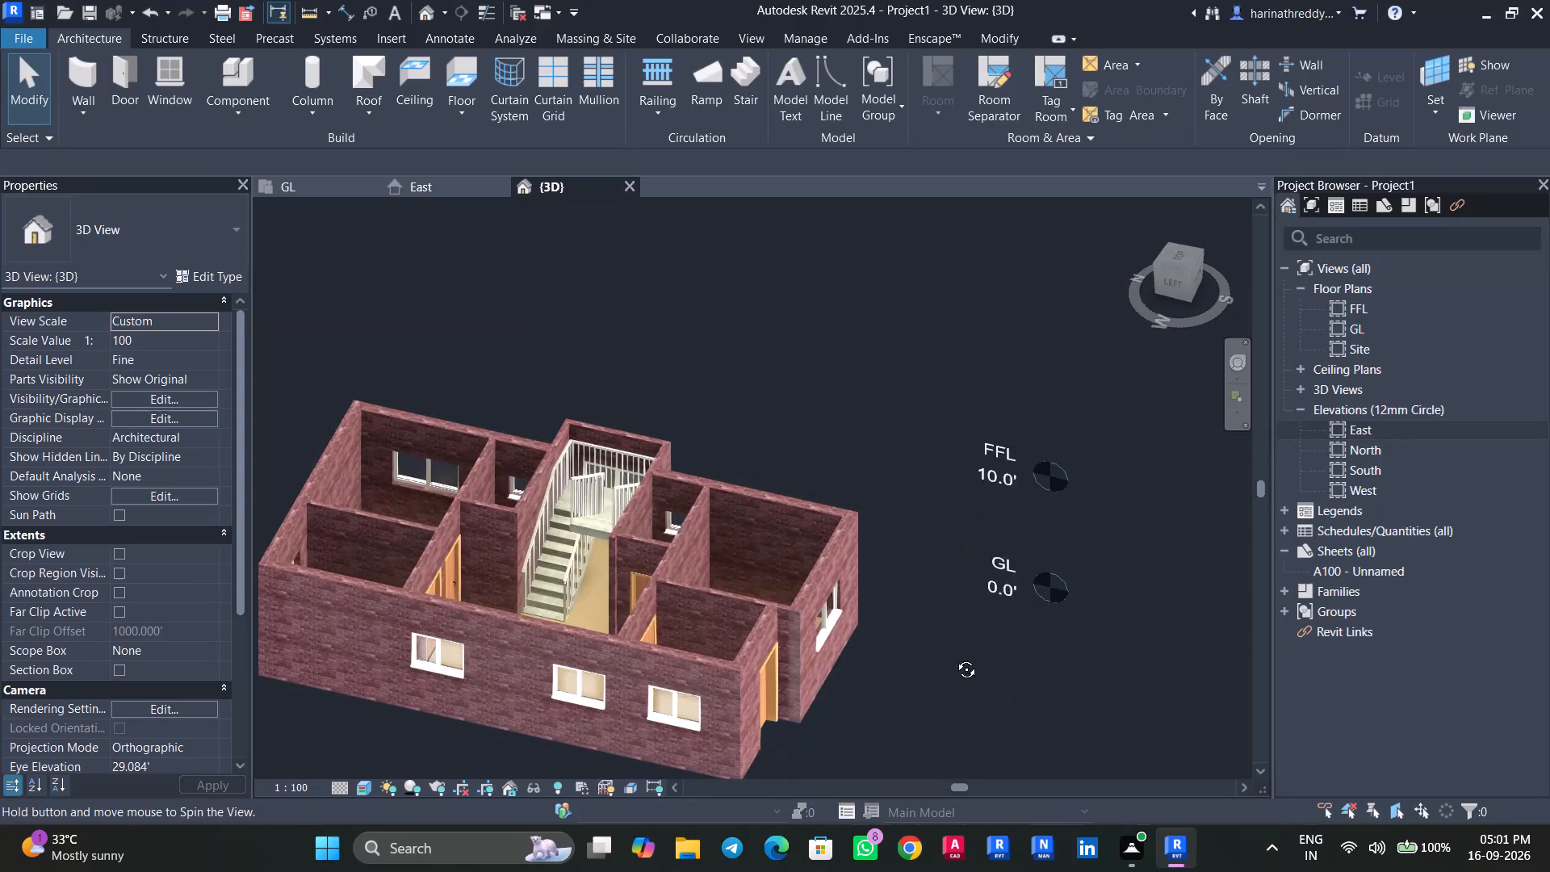
pyautogui.keyDown('shift'); pyautogui.moveTo(954, 657); pyautogui.dragTo(918, 649, button='middle'); pyautogui.keyUp('shift')
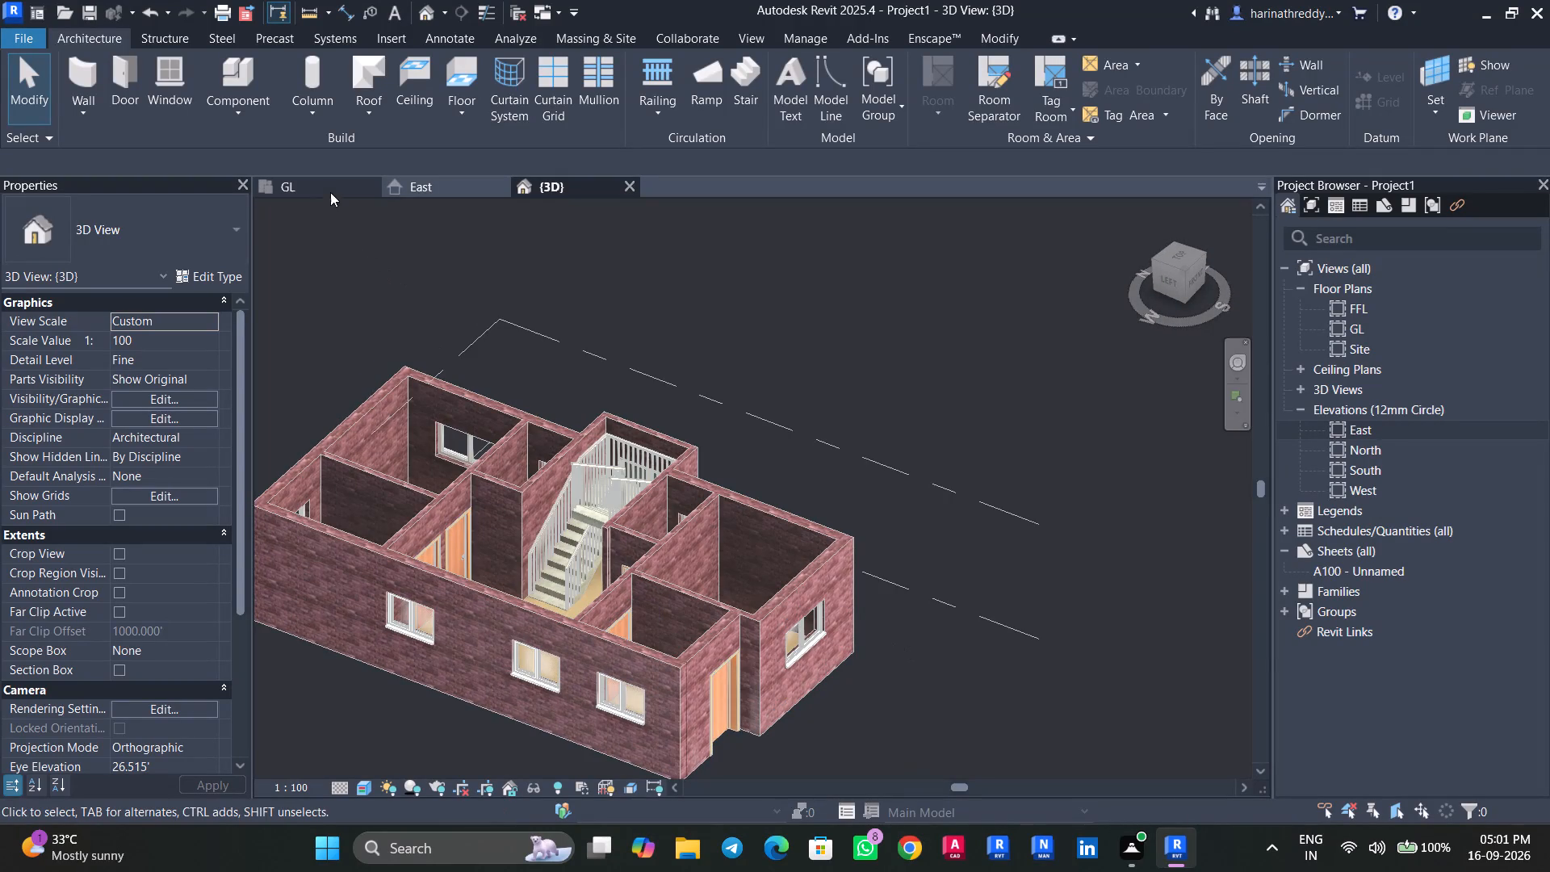
# Place automatic Compound Ceiling Plain ceilings in the kitchen and Bedroom-1 on the GL floor plan.
pyautogui.click(324, 185)
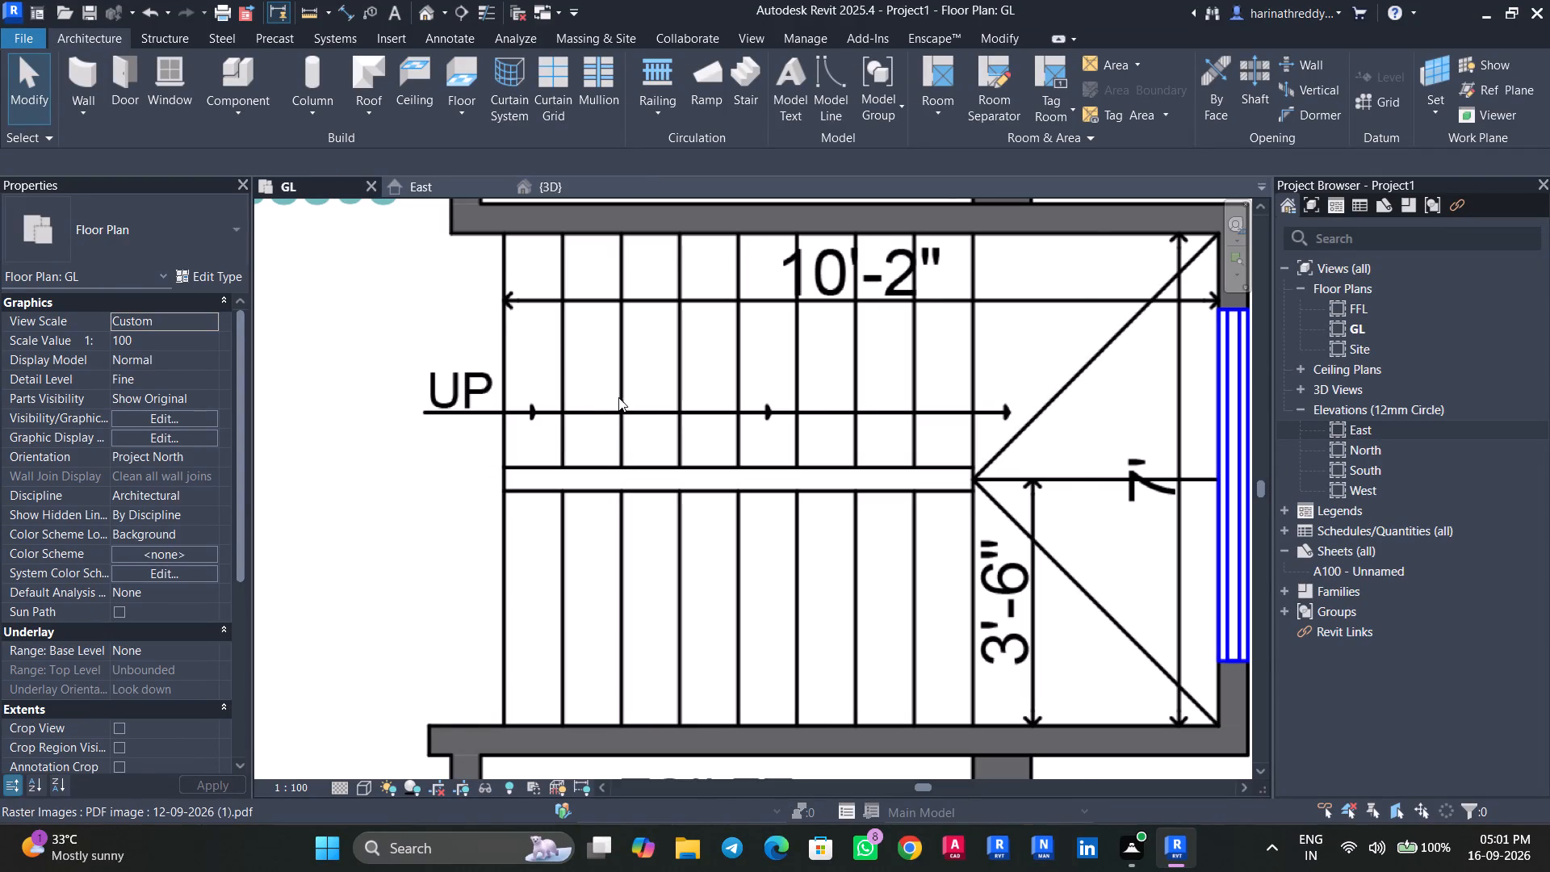
pyautogui.scroll(-15, 614, 413)
pyautogui.moveTo(652, 476); pyautogui.dragTo(678, 490, button='middle')
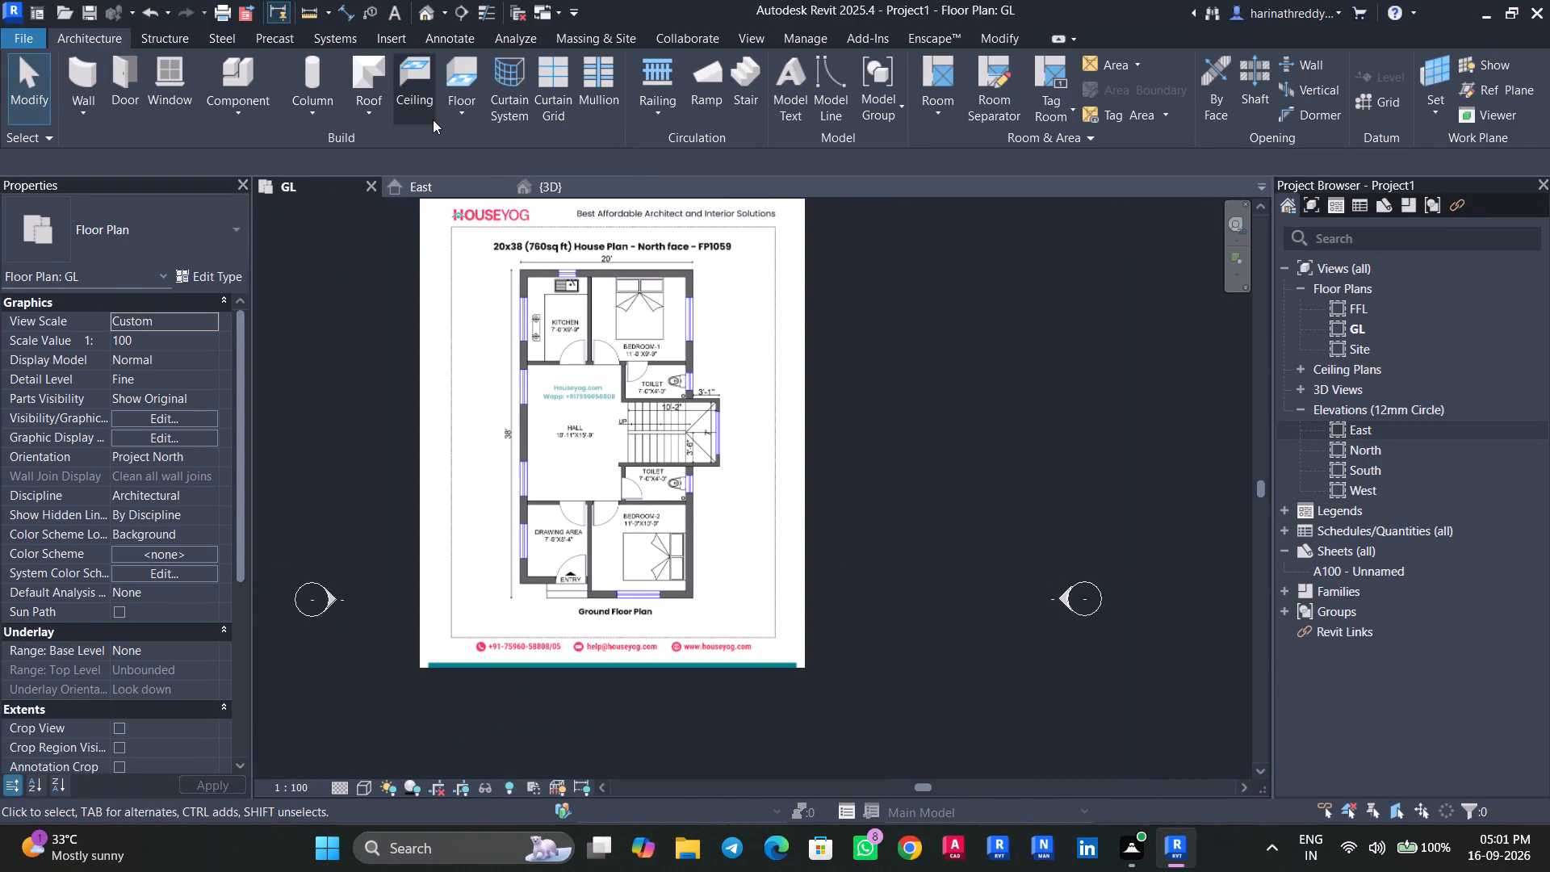
pyautogui.click(421, 107)
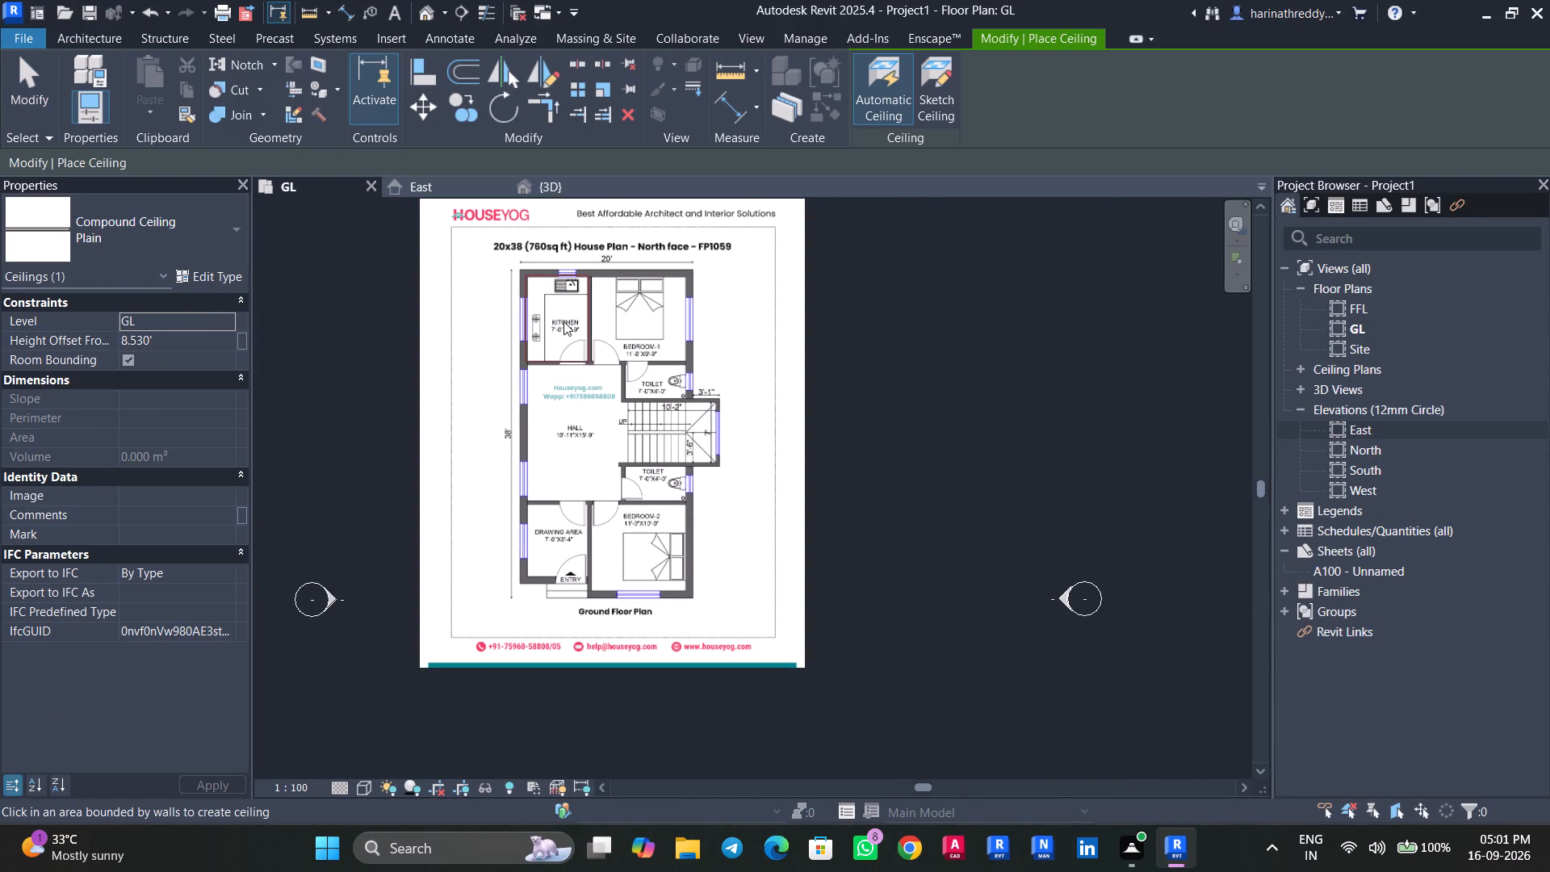
pyautogui.scroll(3, 562, 321)
pyautogui.click(561, 322)
pyautogui.click(638, 314)
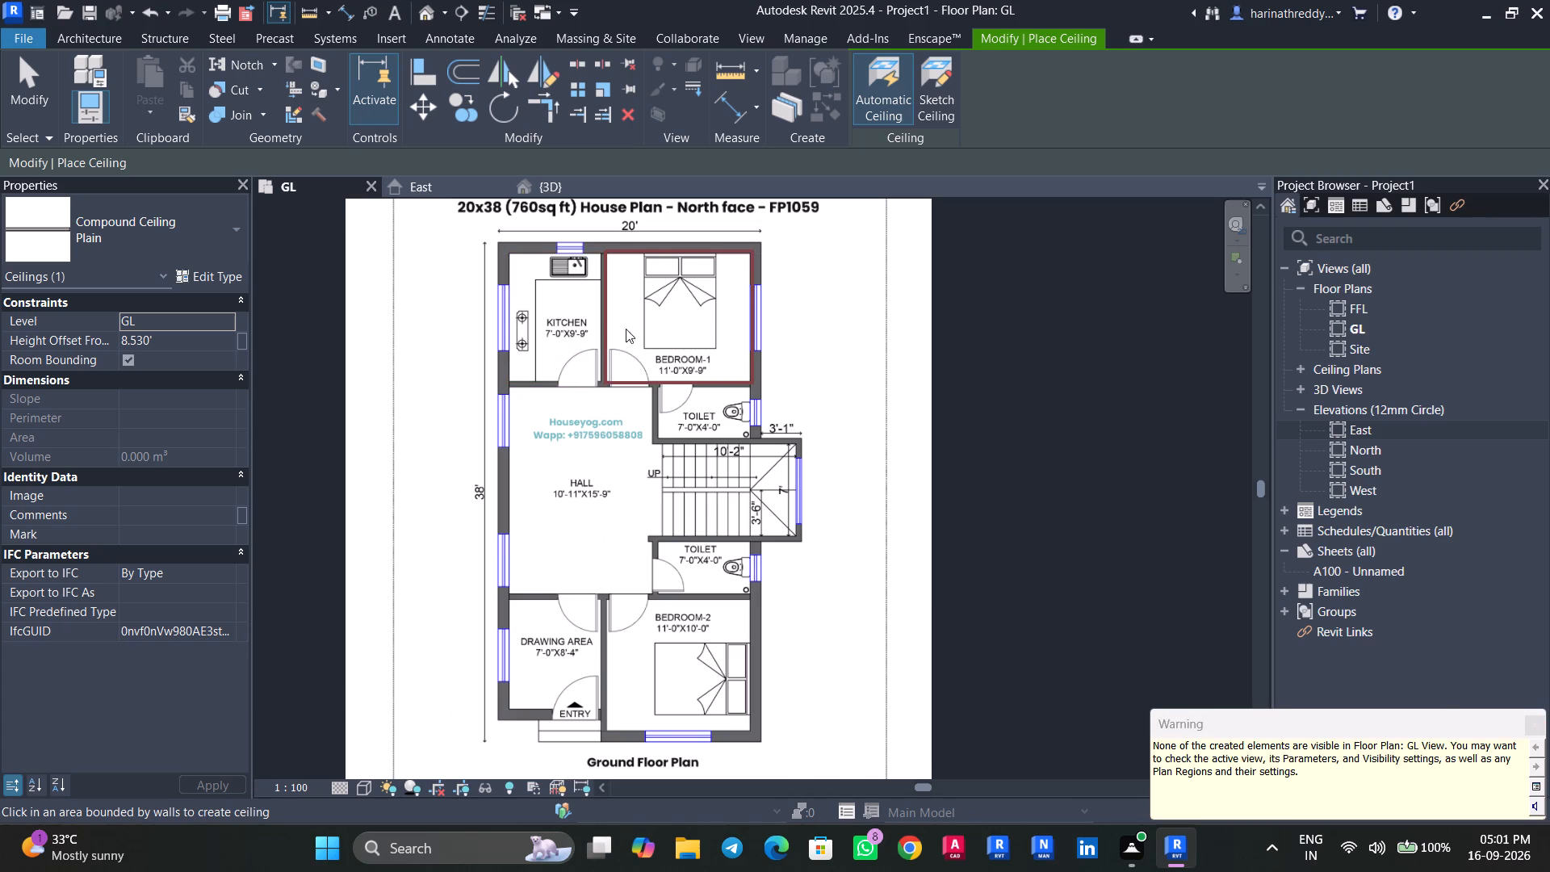
# Place automatic Compound Ceiling Plain ceilings in the hall, drawing area and Bedroom-2 on the GL floor plan.
pyautogui.click(573, 453)
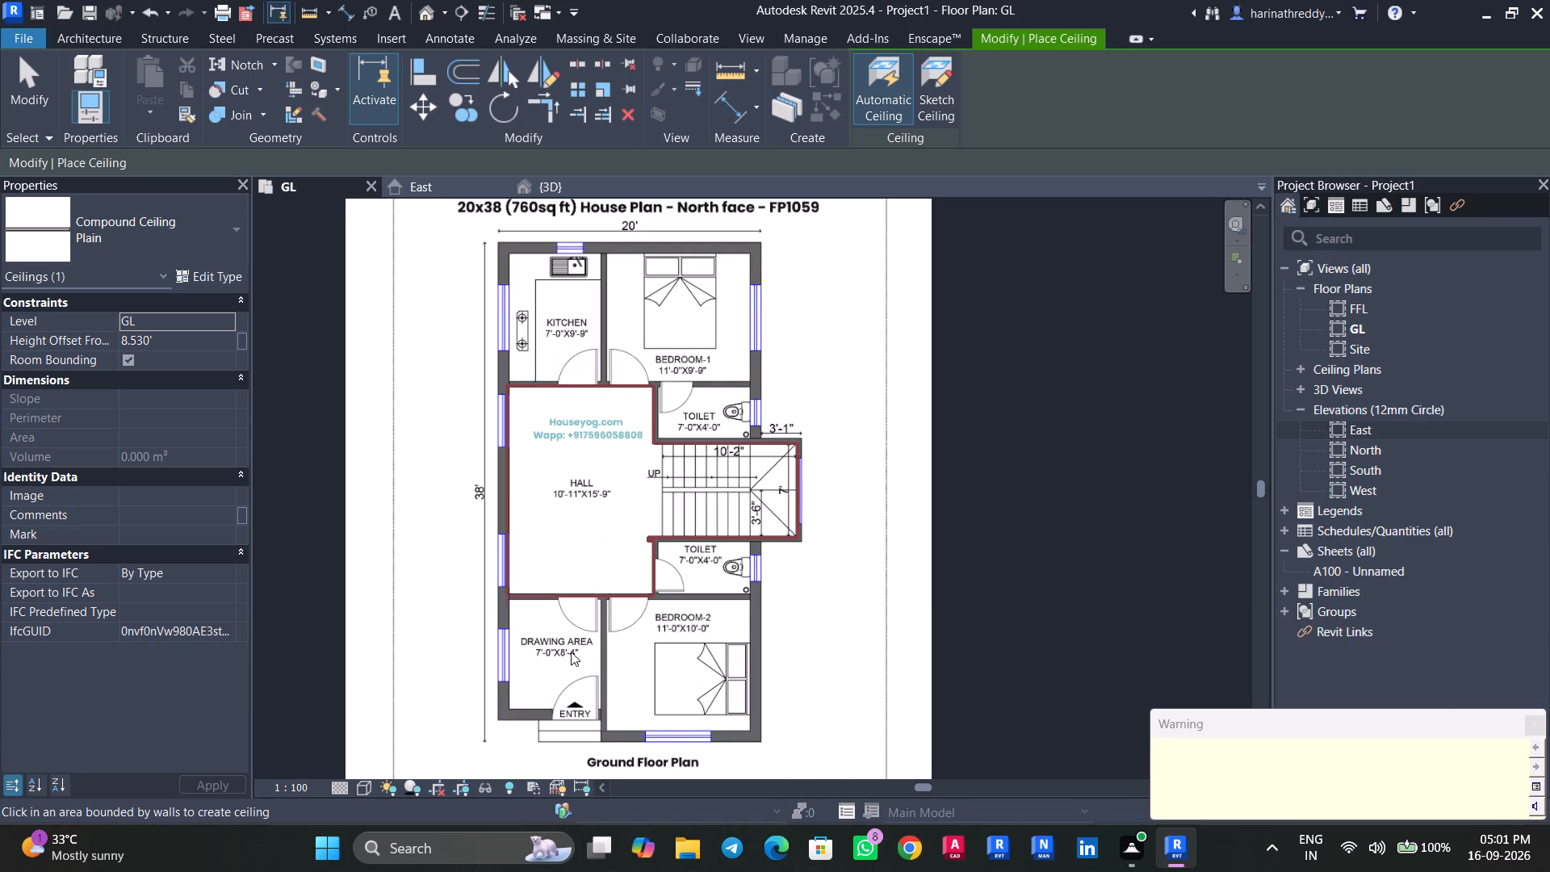
pyautogui.click(574, 671)
pyautogui.click(654, 658)
pyautogui.press('Escape')
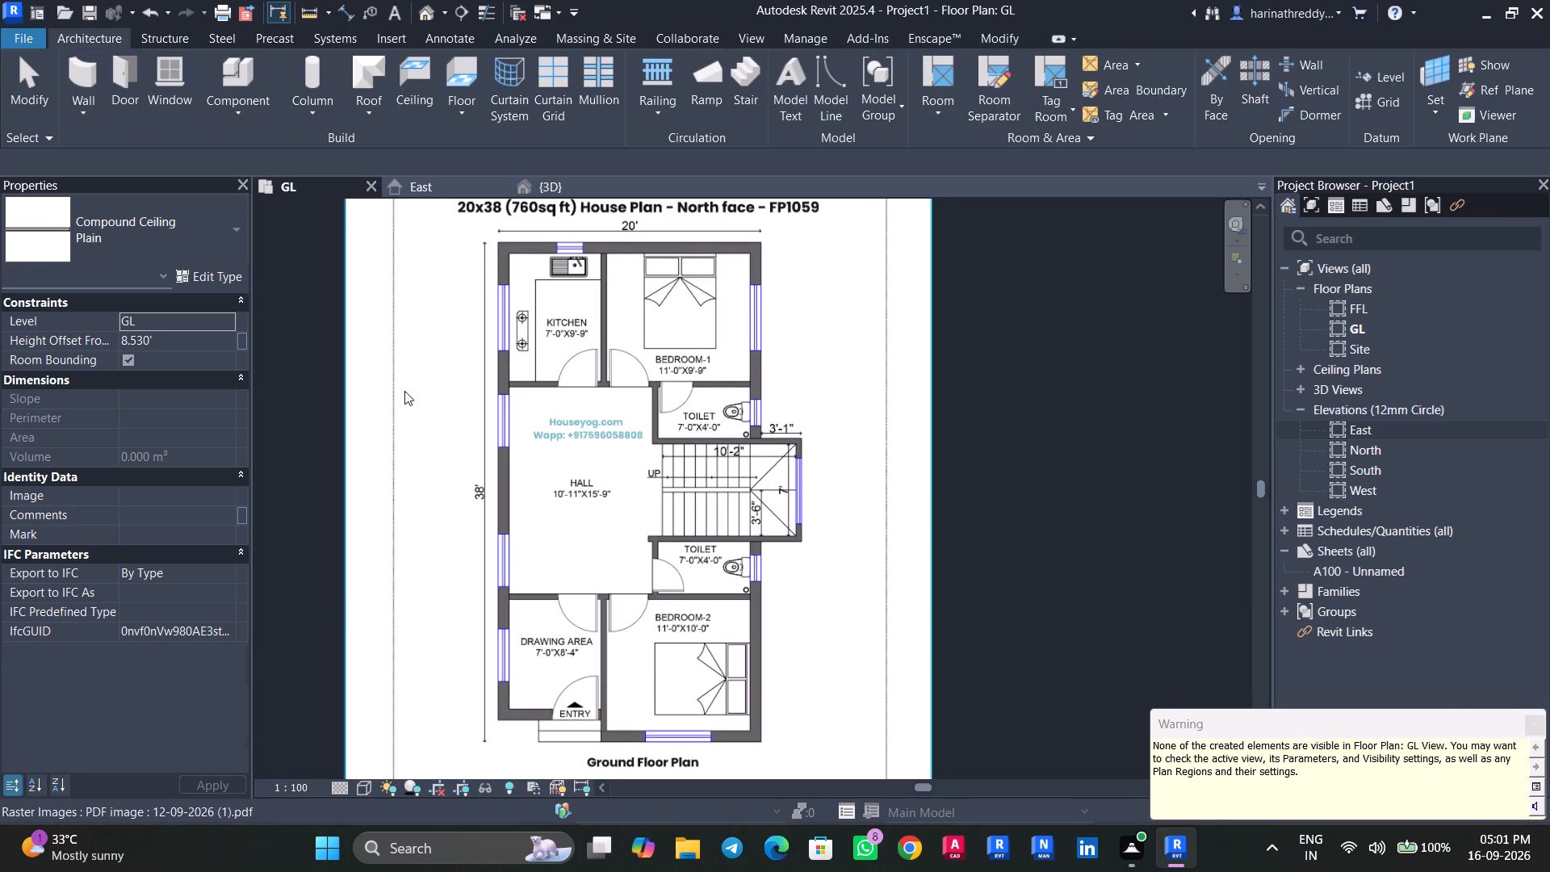
pyautogui.press('Escape')
pyautogui.press('Escape')
# Edit the hall ceiling's boundary so its stairwell edge aligns with the toilet walls facing the hall, leaving the stairs uncovered.
pyautogui.click(537, 188)
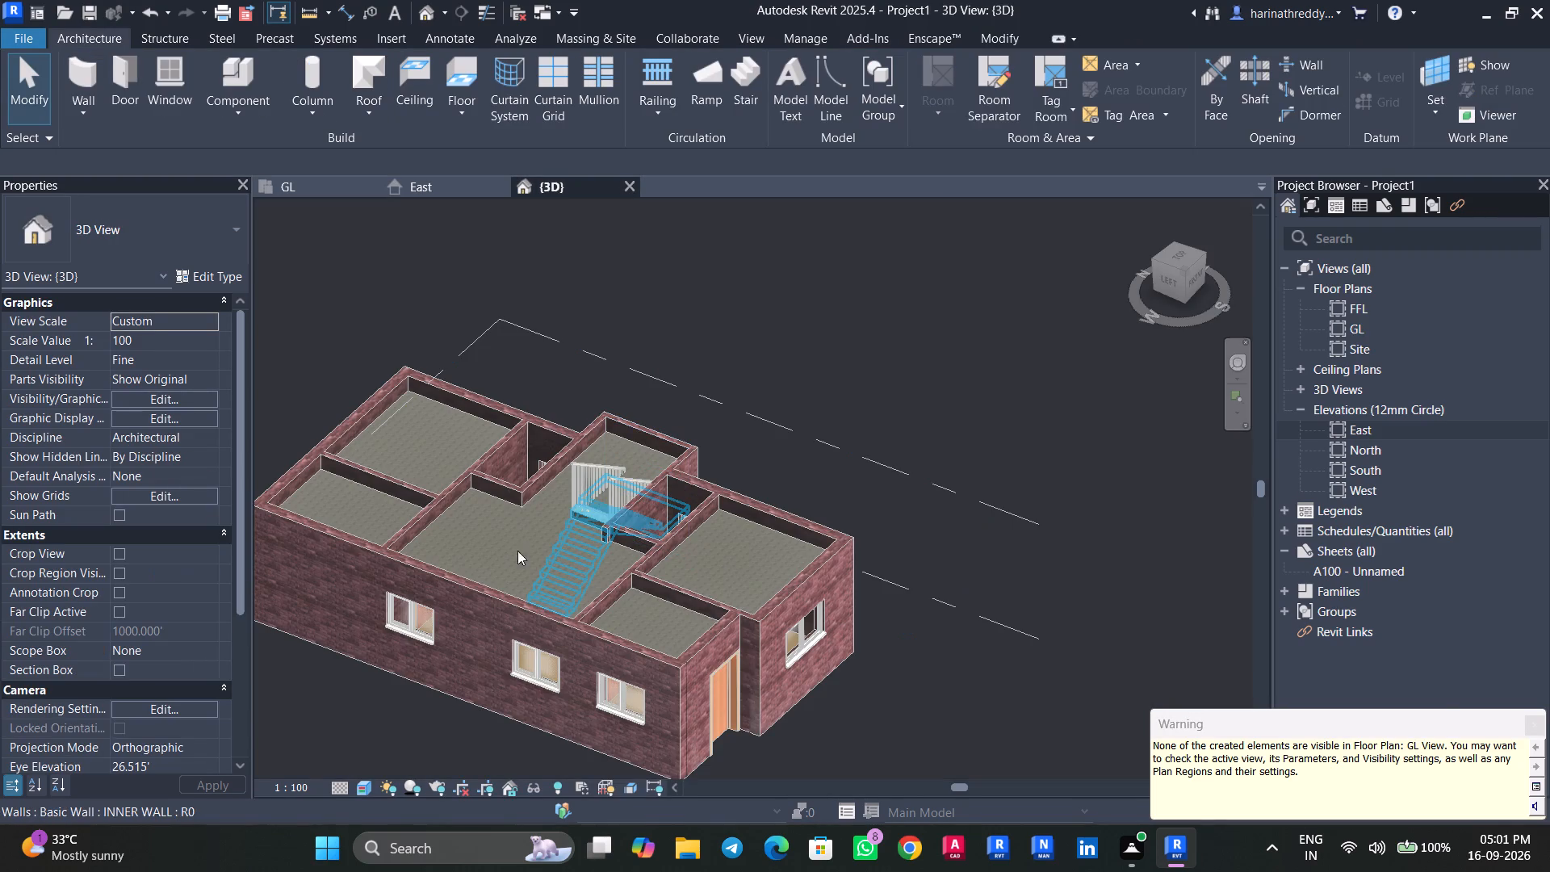
pyautogui.click(525, 545)
pyautogui.click(860, 91)
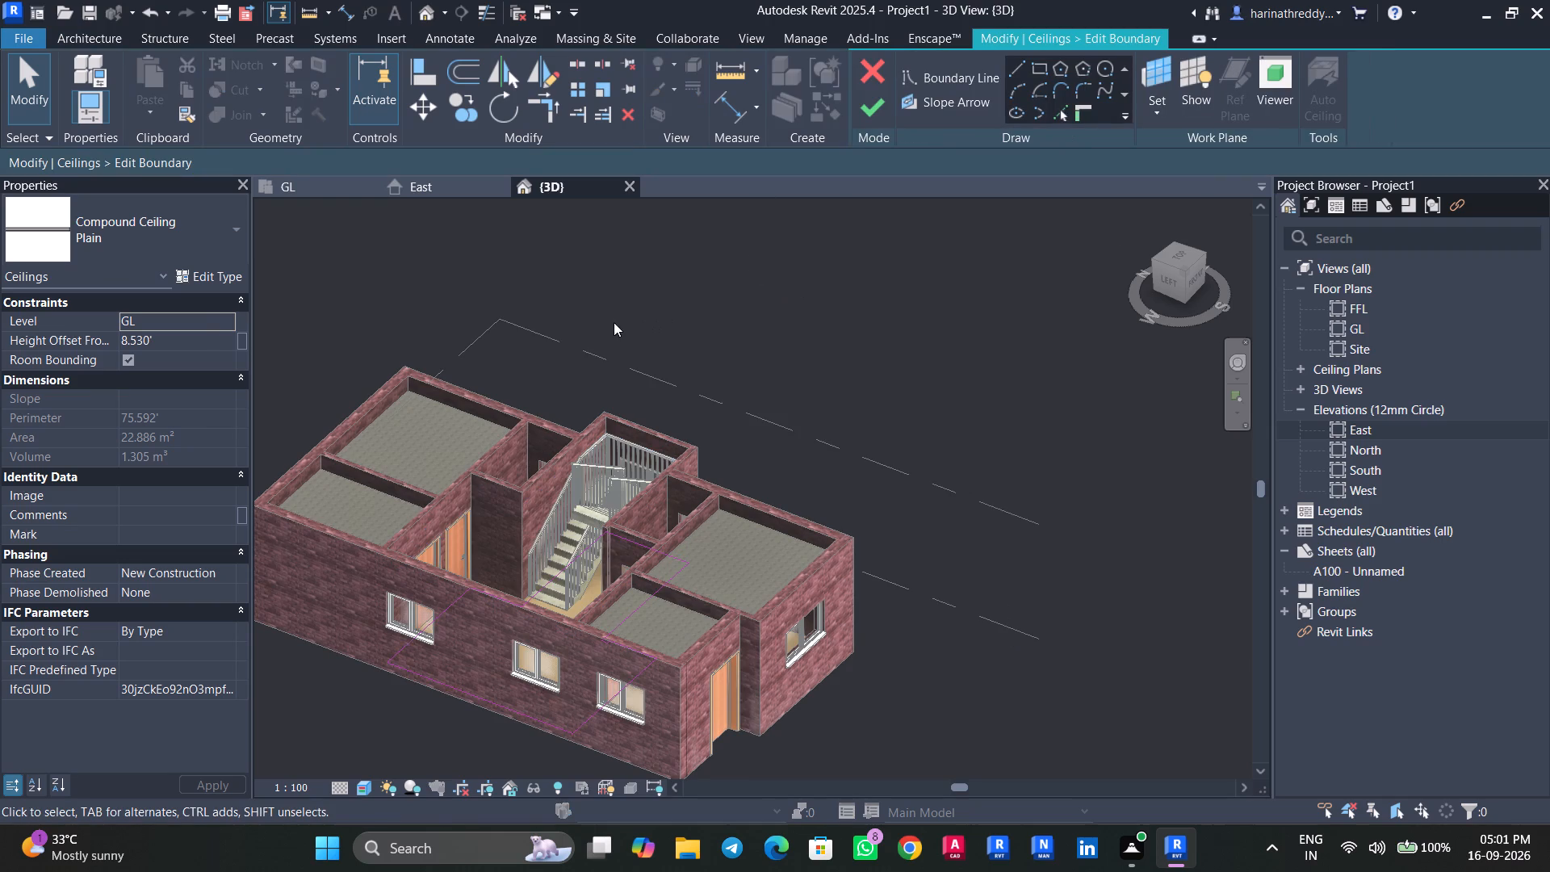
pyautogui.click(305, 184)
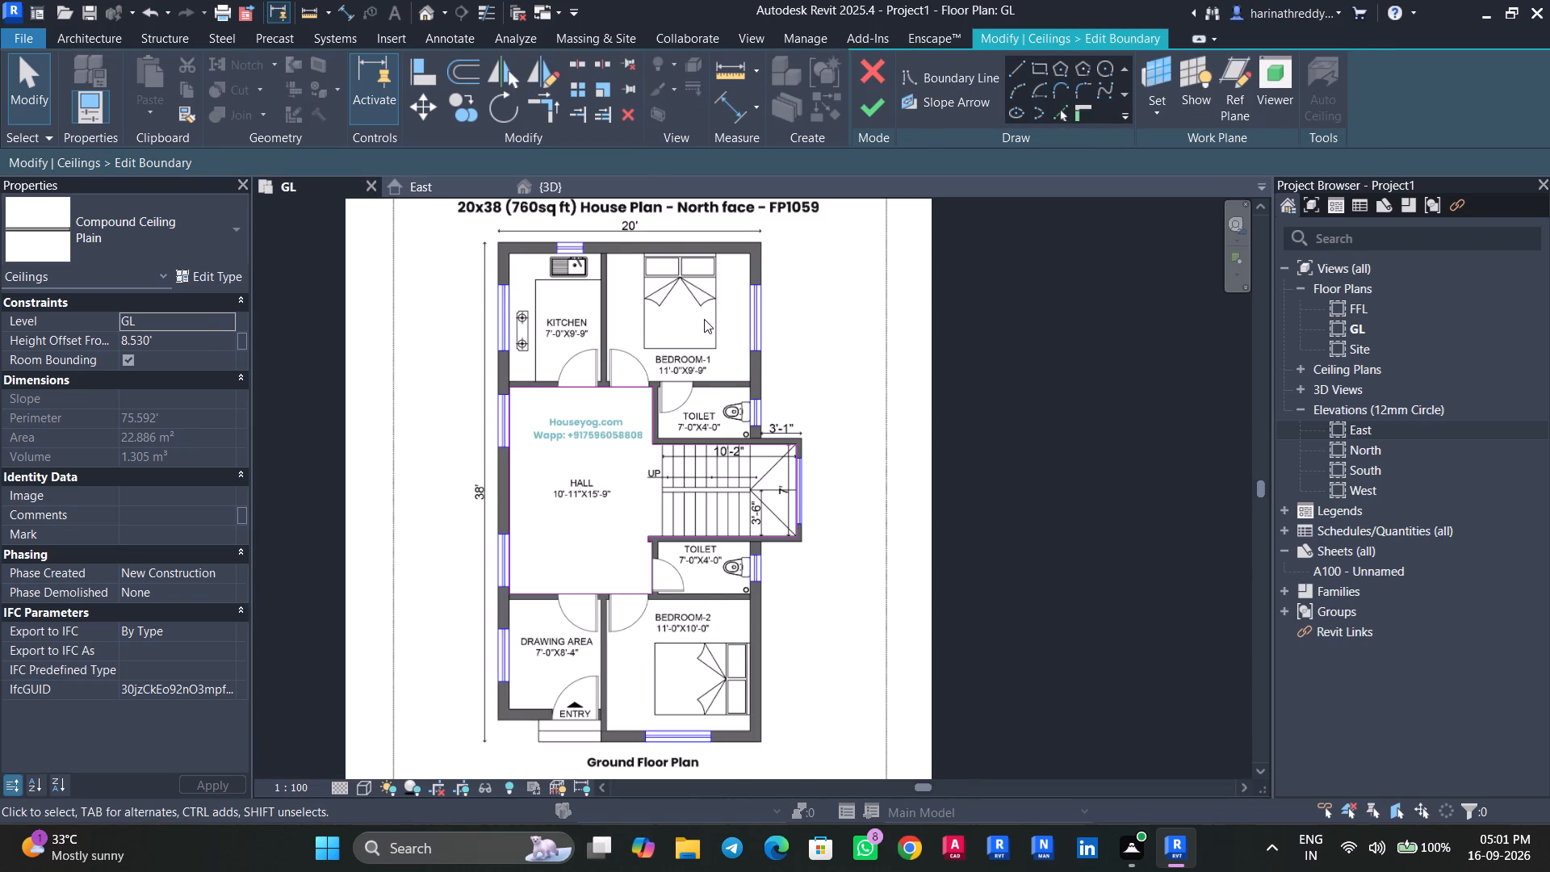
pyautogui.scroll(5, 761, 504)
pyautogui.click(828, 484)
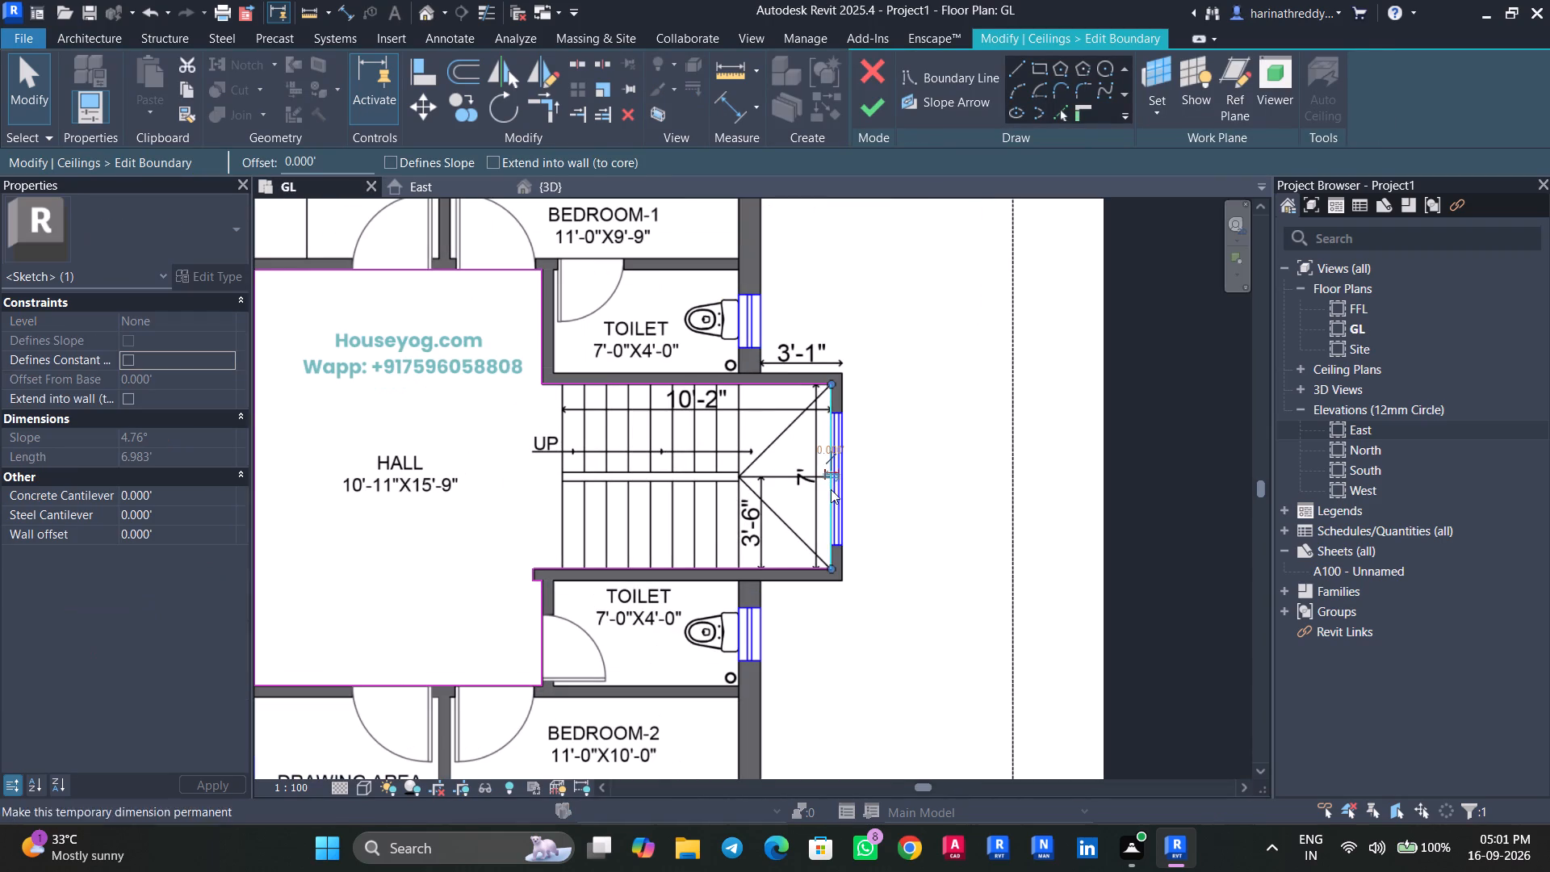
pyautogui.moveTo(832, 500); pyautogui.dragTo(544, 464)
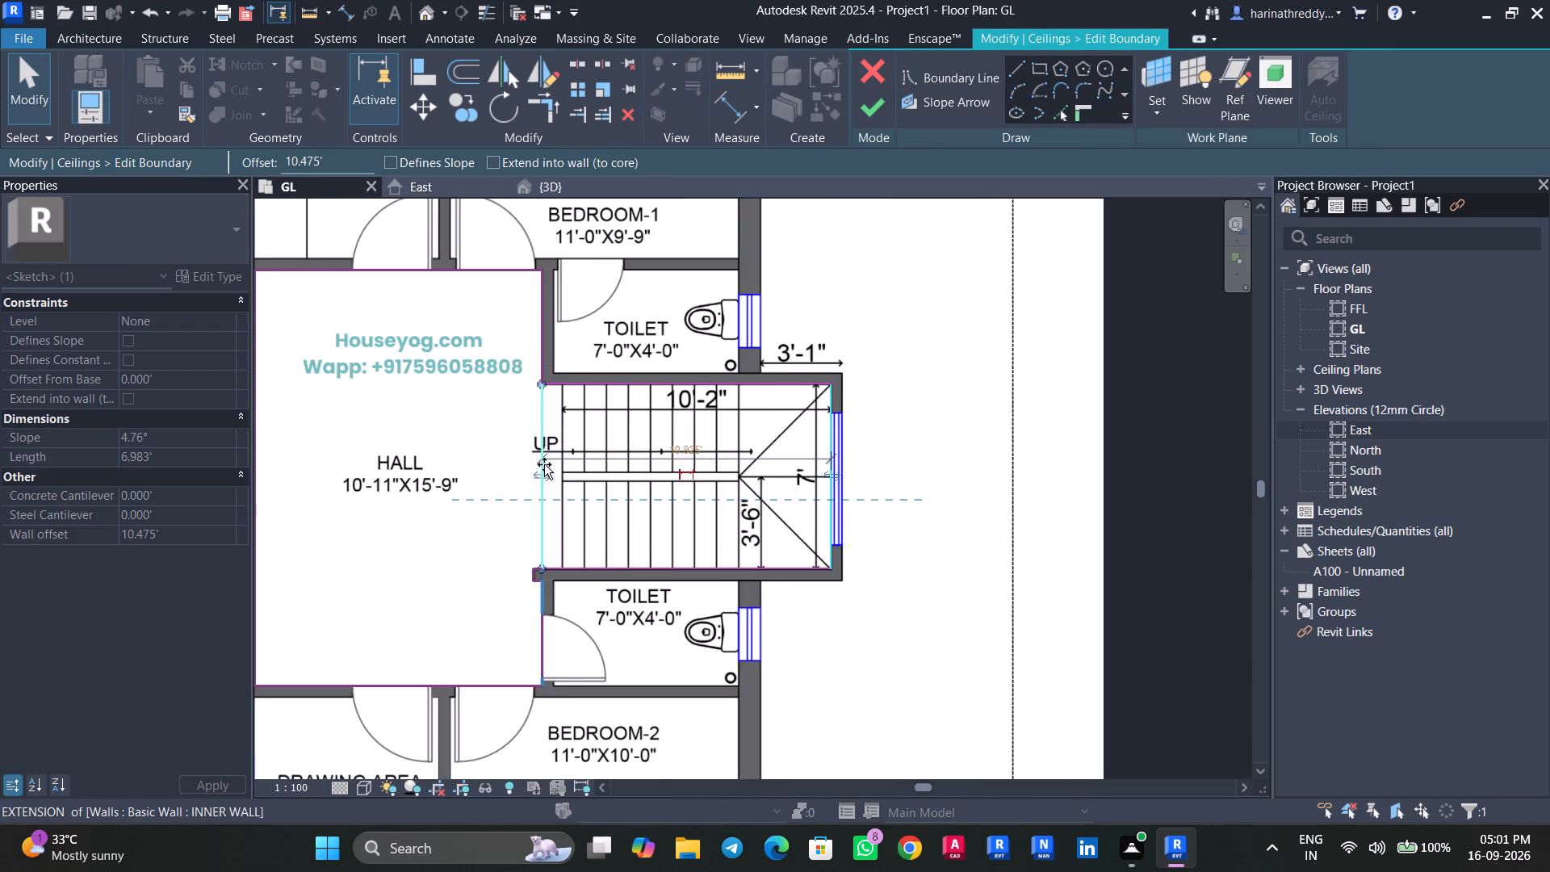
pyautogui.moveTo(544, 464); pyautogui.dragTo(542, 463)
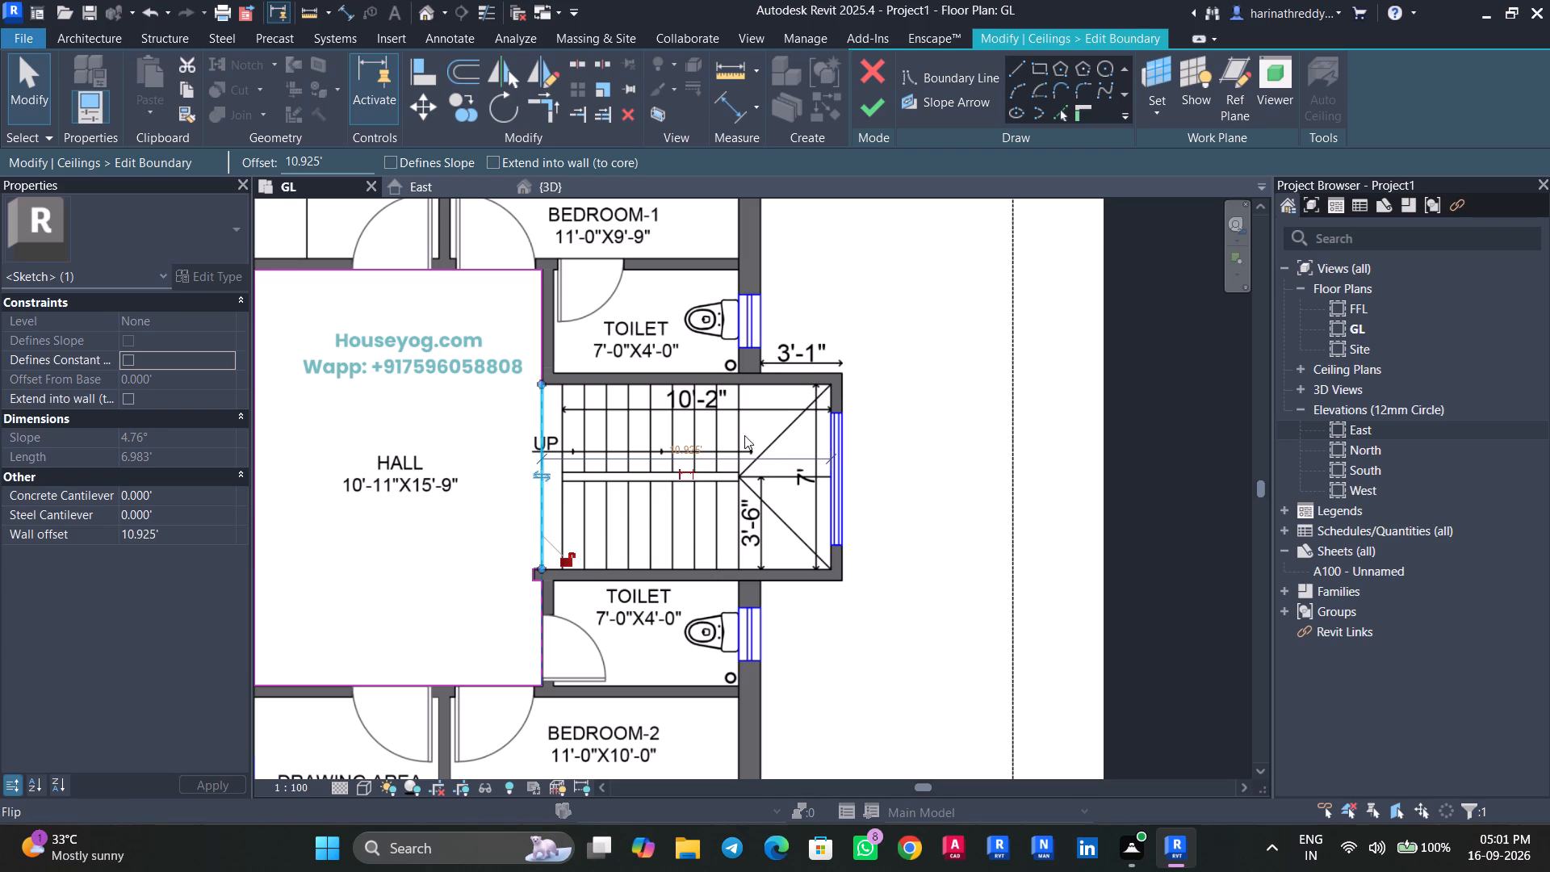
pyautogui.press('Escape')
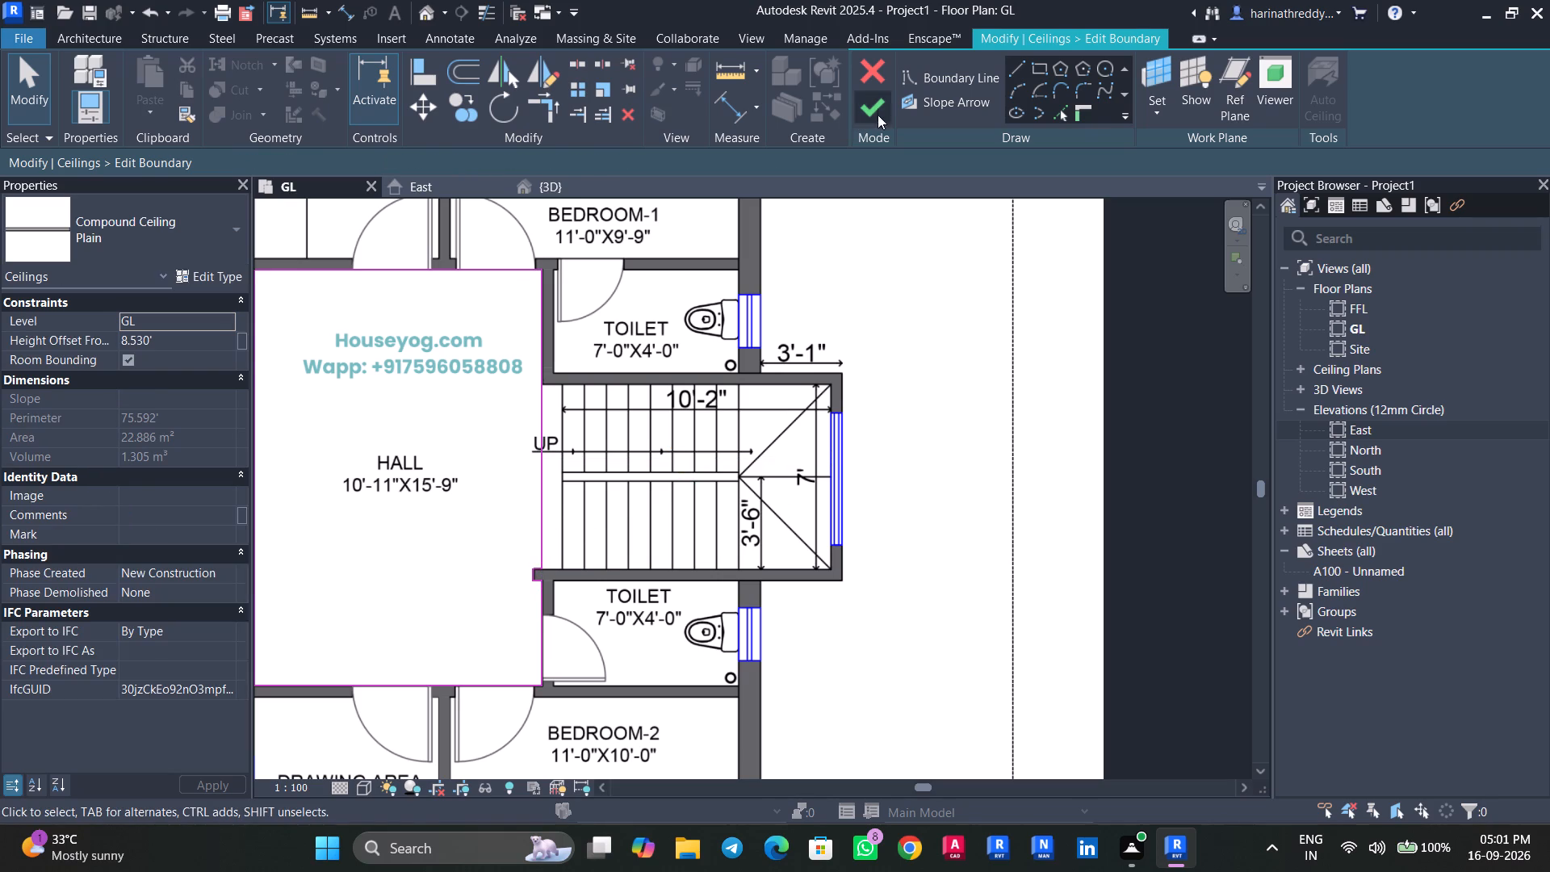
pyautogui.click(874, 107)
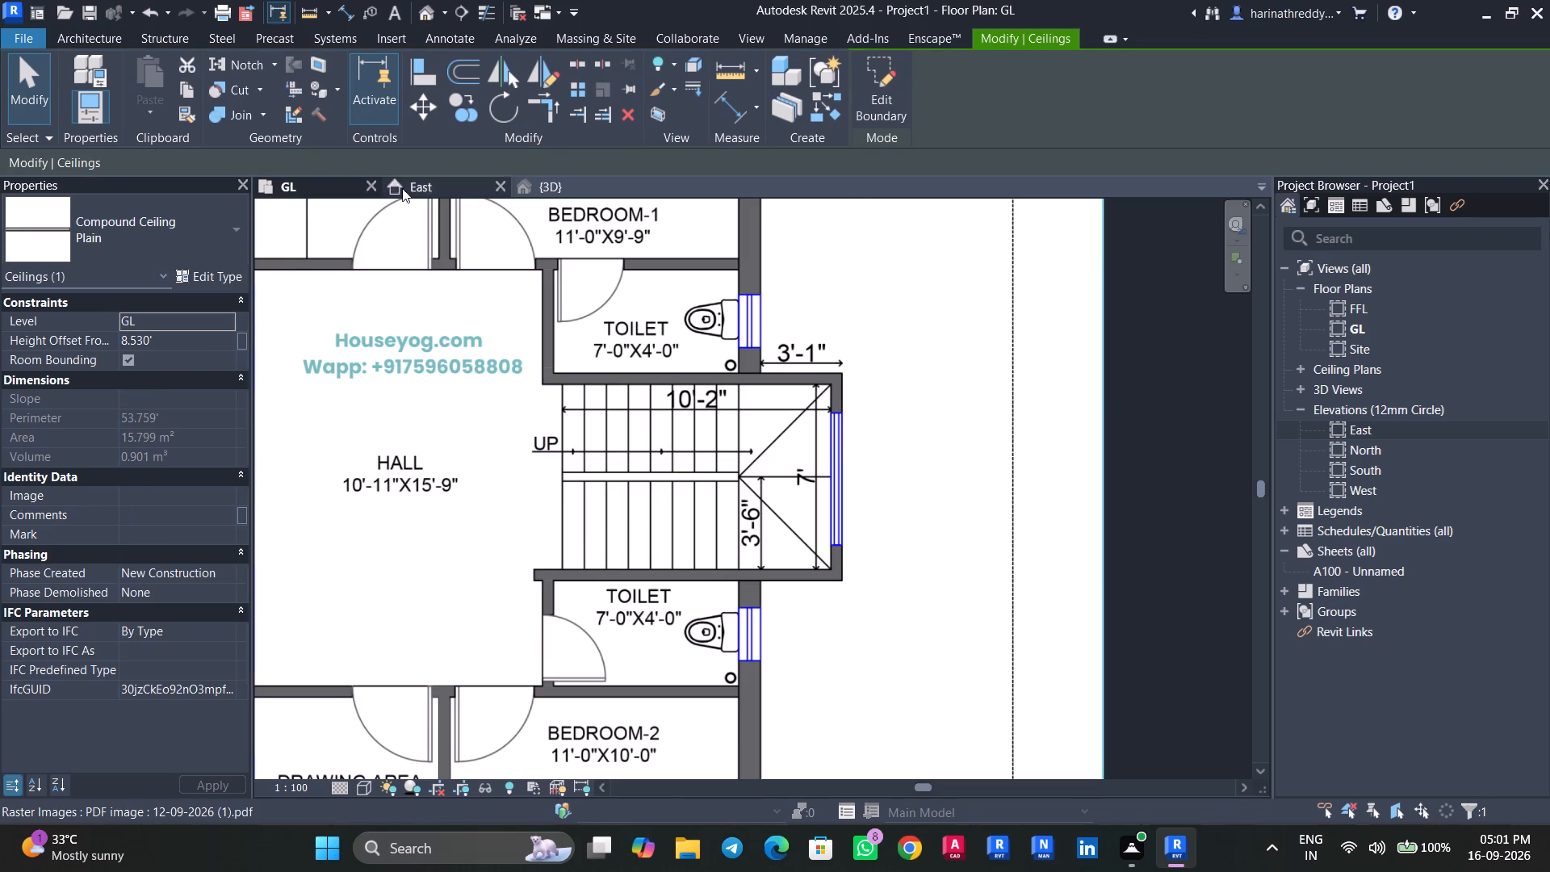
# Select all ceilings of the same type in the 3D view and set their height offset from level to 9'.
pyautogui.click(558, 182)
pyautogui.press('Escape')
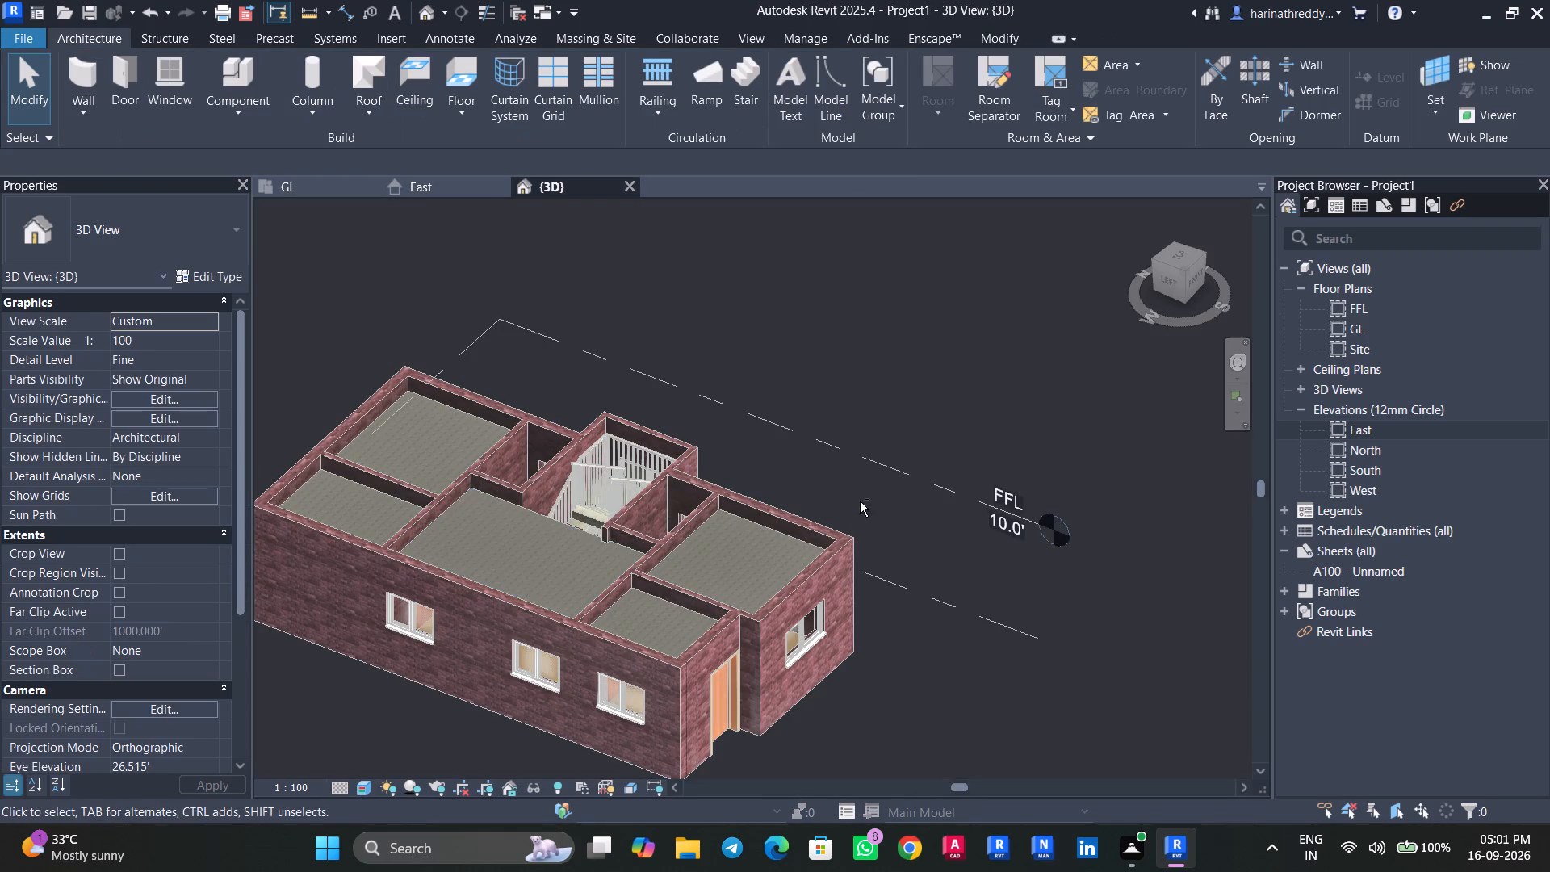
pyautogui.keyDown('shift'); pyautogui.moveTo(860, 501); pyautogui.dragTo(718, 573, button='middle'); pyautogui.keyUp('shift')
pyautogui.click(506, 465)
pyautogui.write('SA')
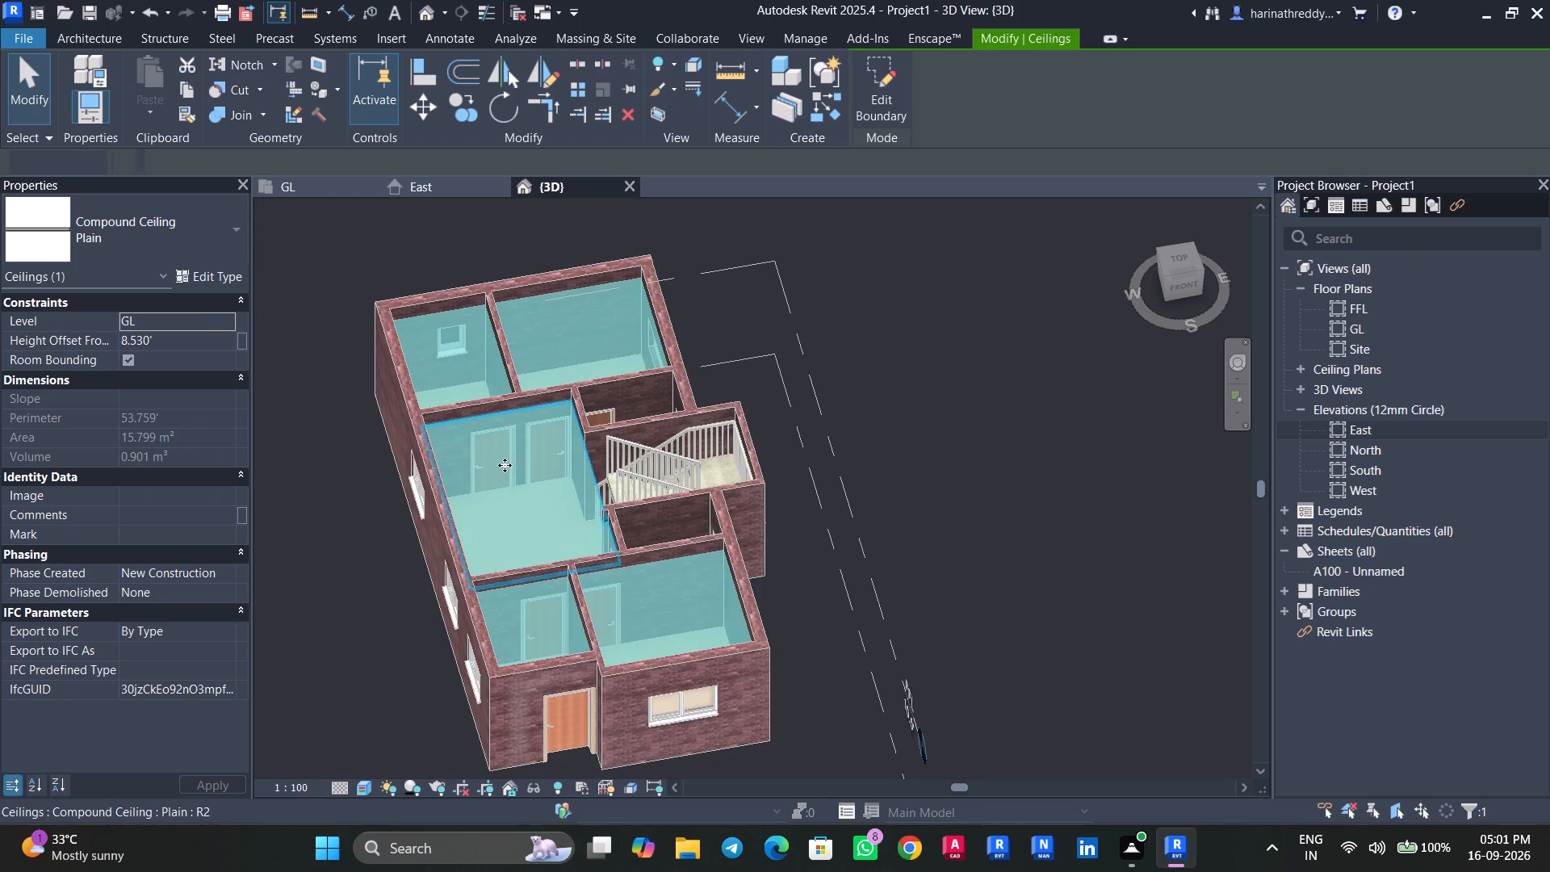
pyautogui.click(195, 347)
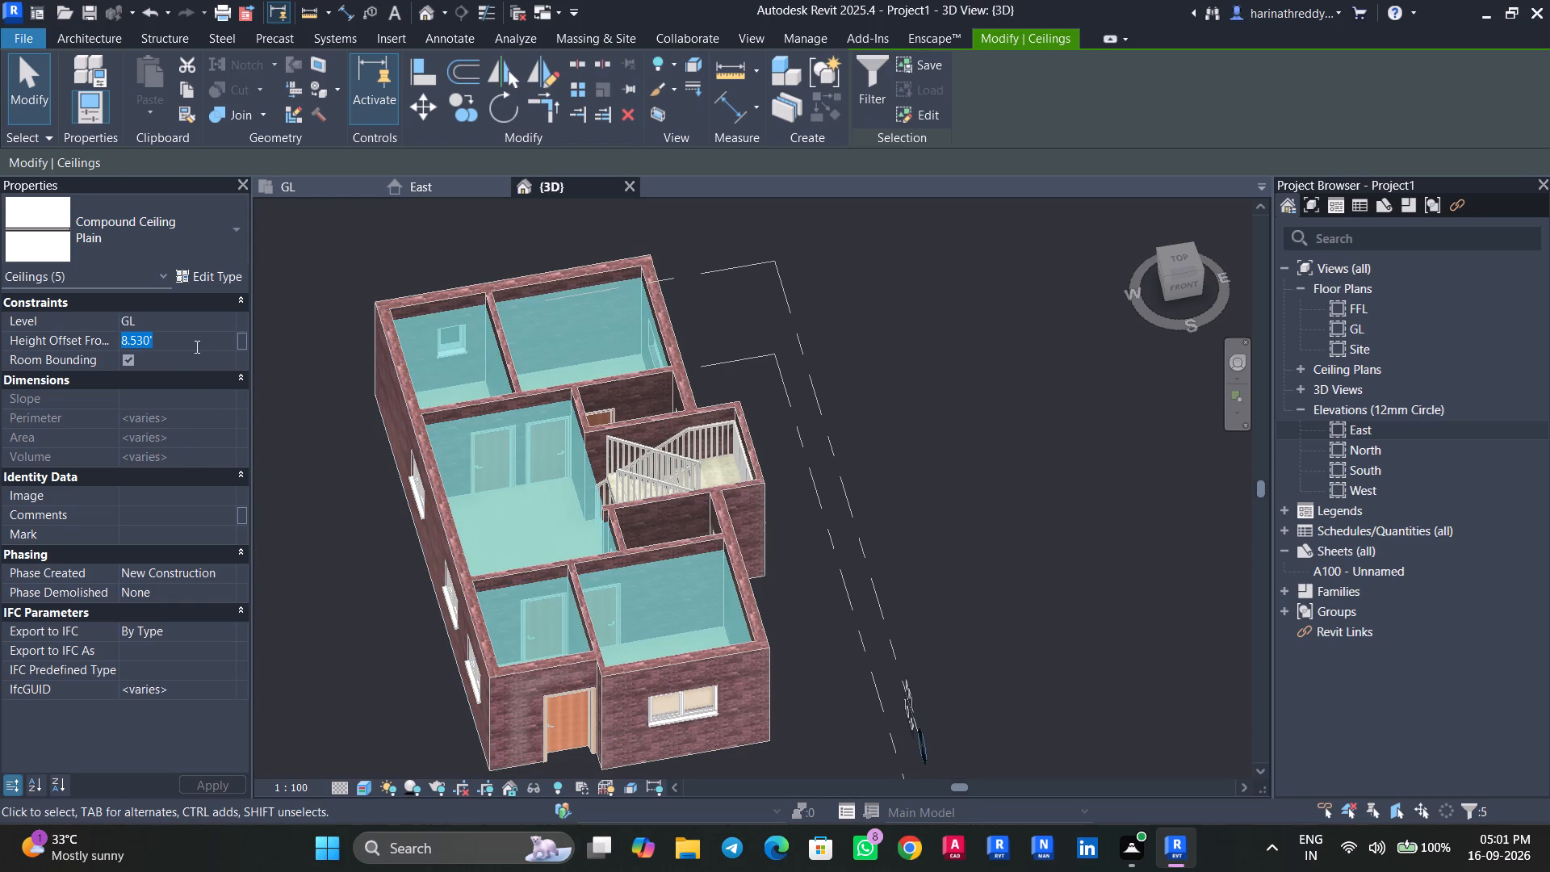
pyautogui.write("9'")
pyautogui.press('Return')
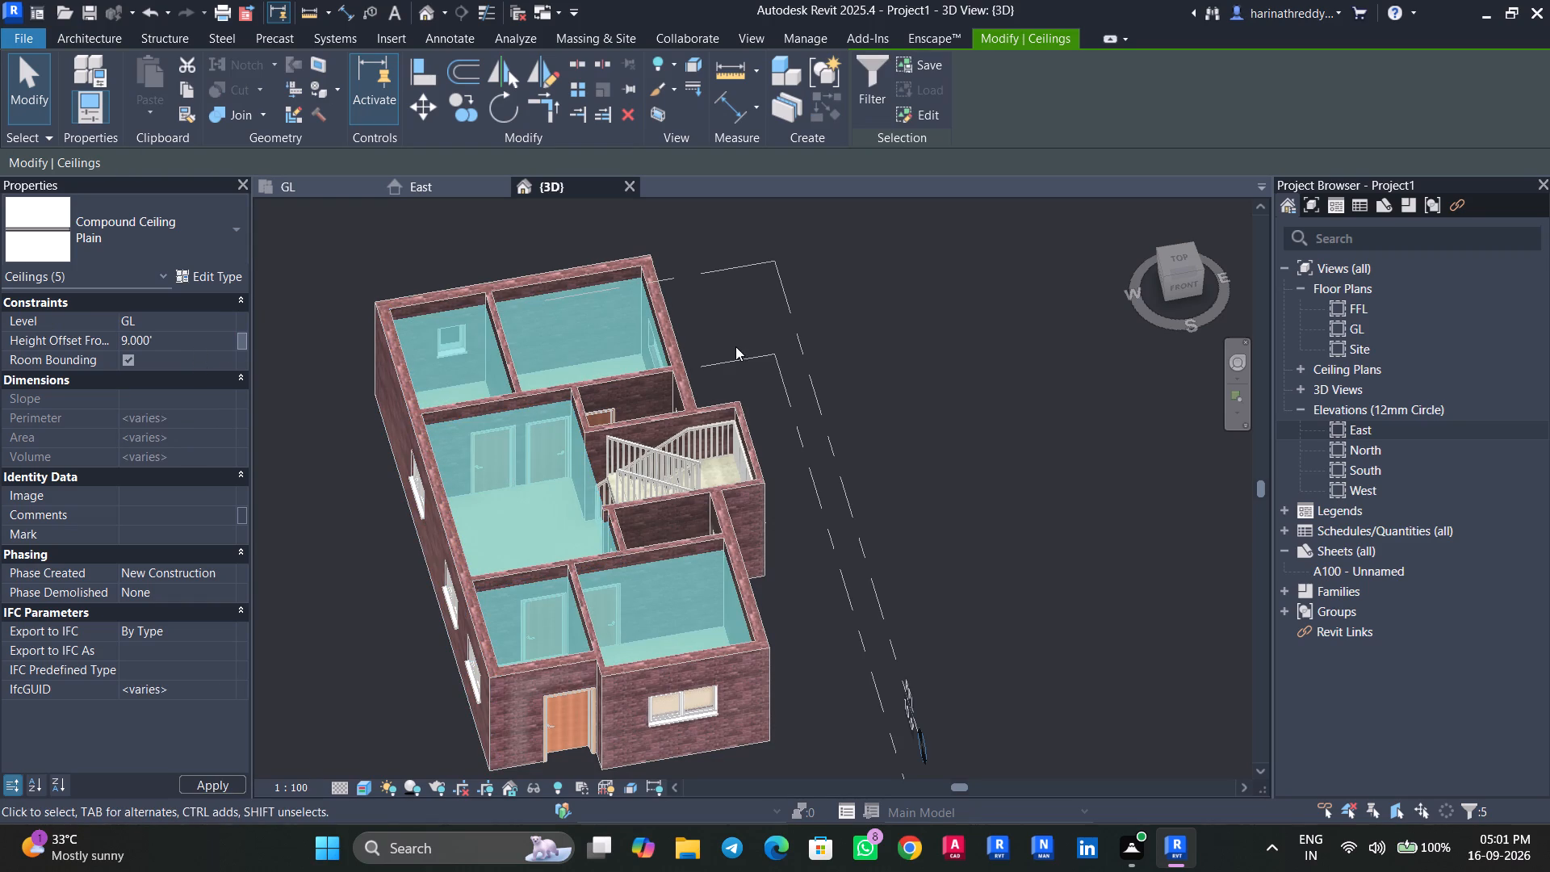
pyautogui.press('Escape')
pyautogui.press('Escape')
# Hide the Levels annotation category in the 3D view's Visibility/Graphic Overrides.
pyautogui.keyDown('shift'); pyautogui.moveTo(1020, 545); pyautogui.dragTo(982, 377, button='middle'); pyautogui.keyUp('shift')
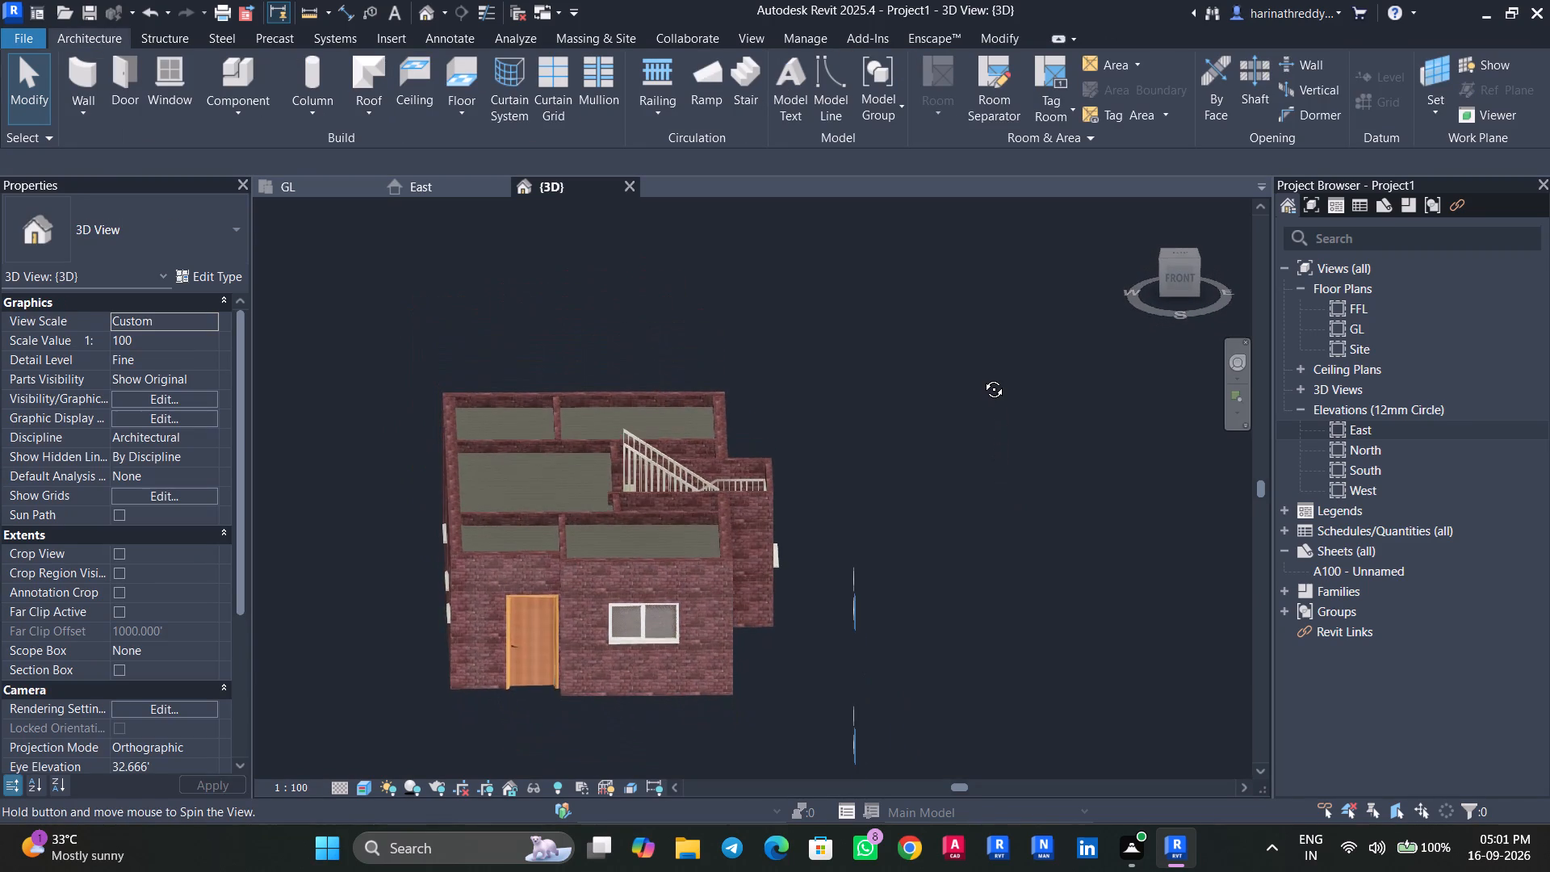
pyautogui.keyDown('shift'); pyautogui.moveTo(982, 377); pyautogui.dragTo(999, 383, button='middle'); pyautogui.keyUp('shift')
pyautogui.scroll(1, 999, 383)
pyautogui.write('VV')
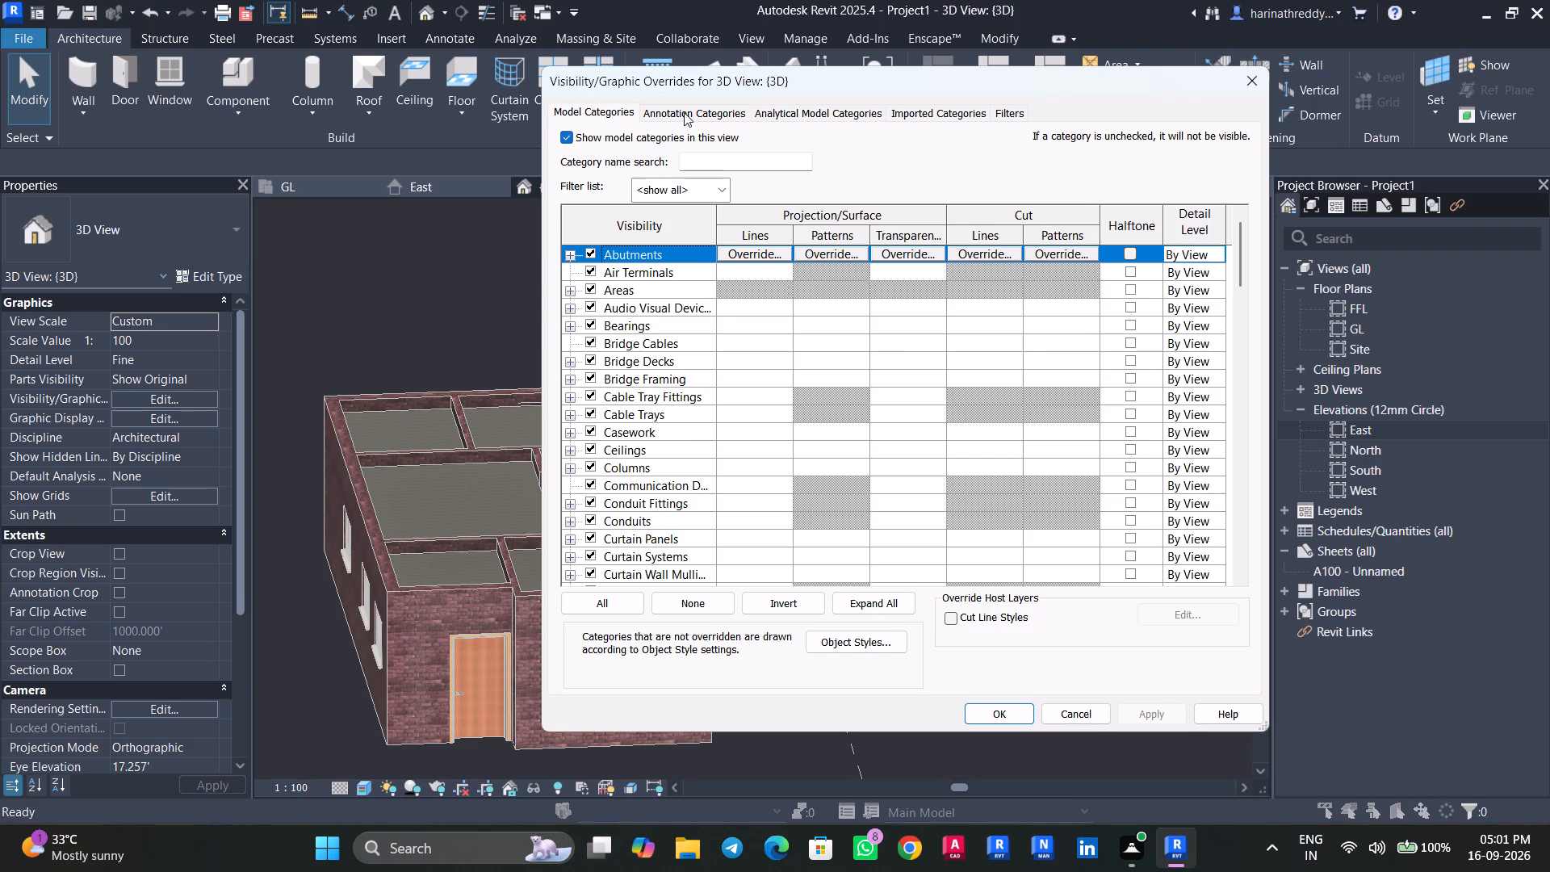
pyautogui.click(684, 112)
pyautogui.click(632, 388)
pyautogui.press('l')
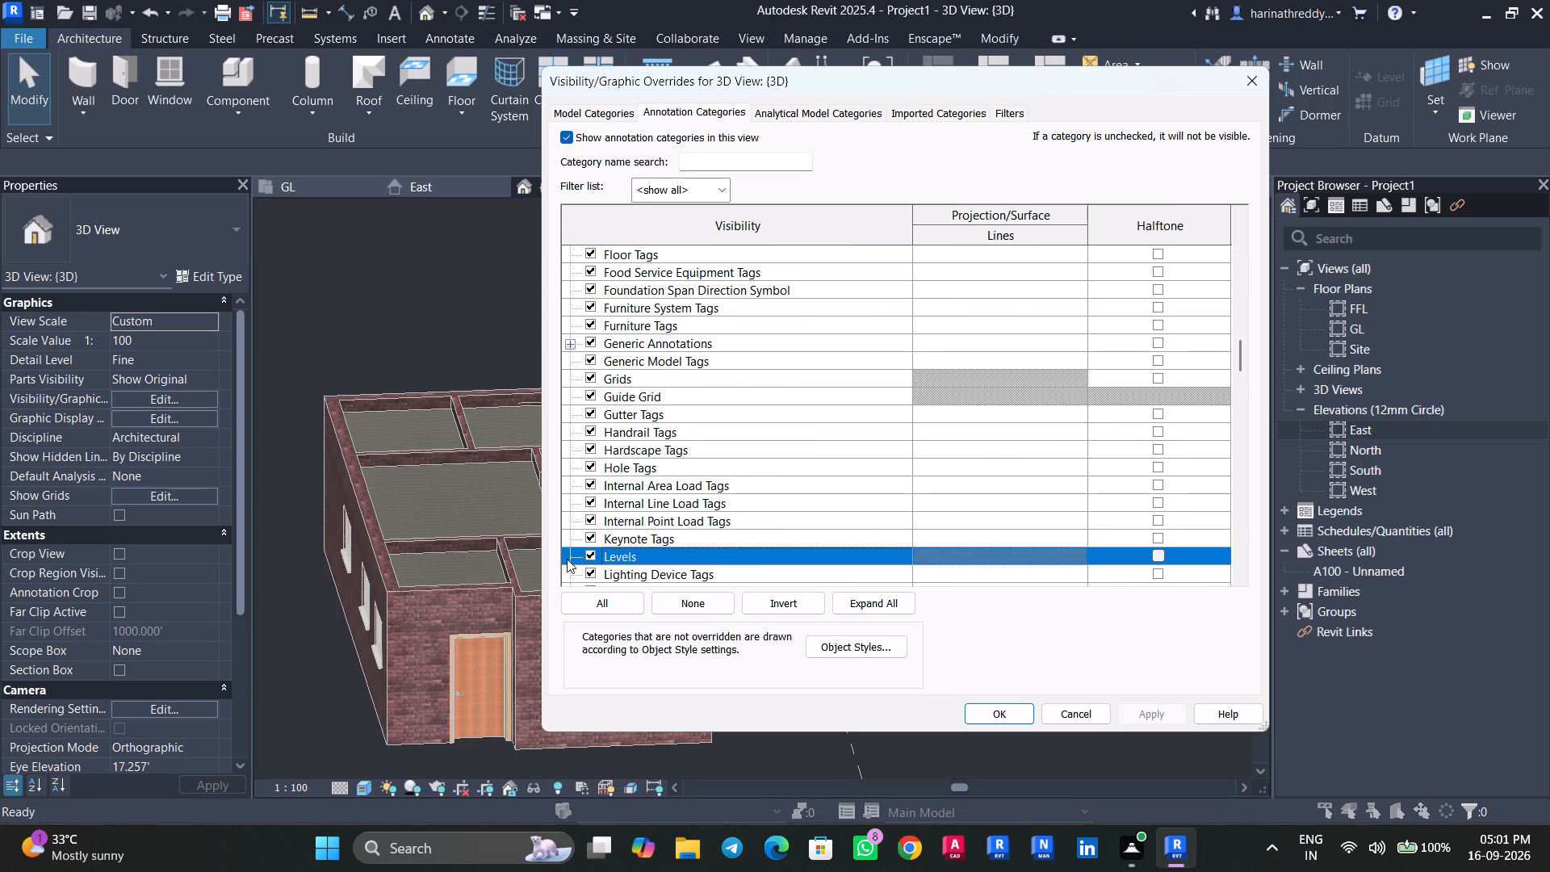
pyautogui.click(589, 555)
pyautogui.click(1171, 718)
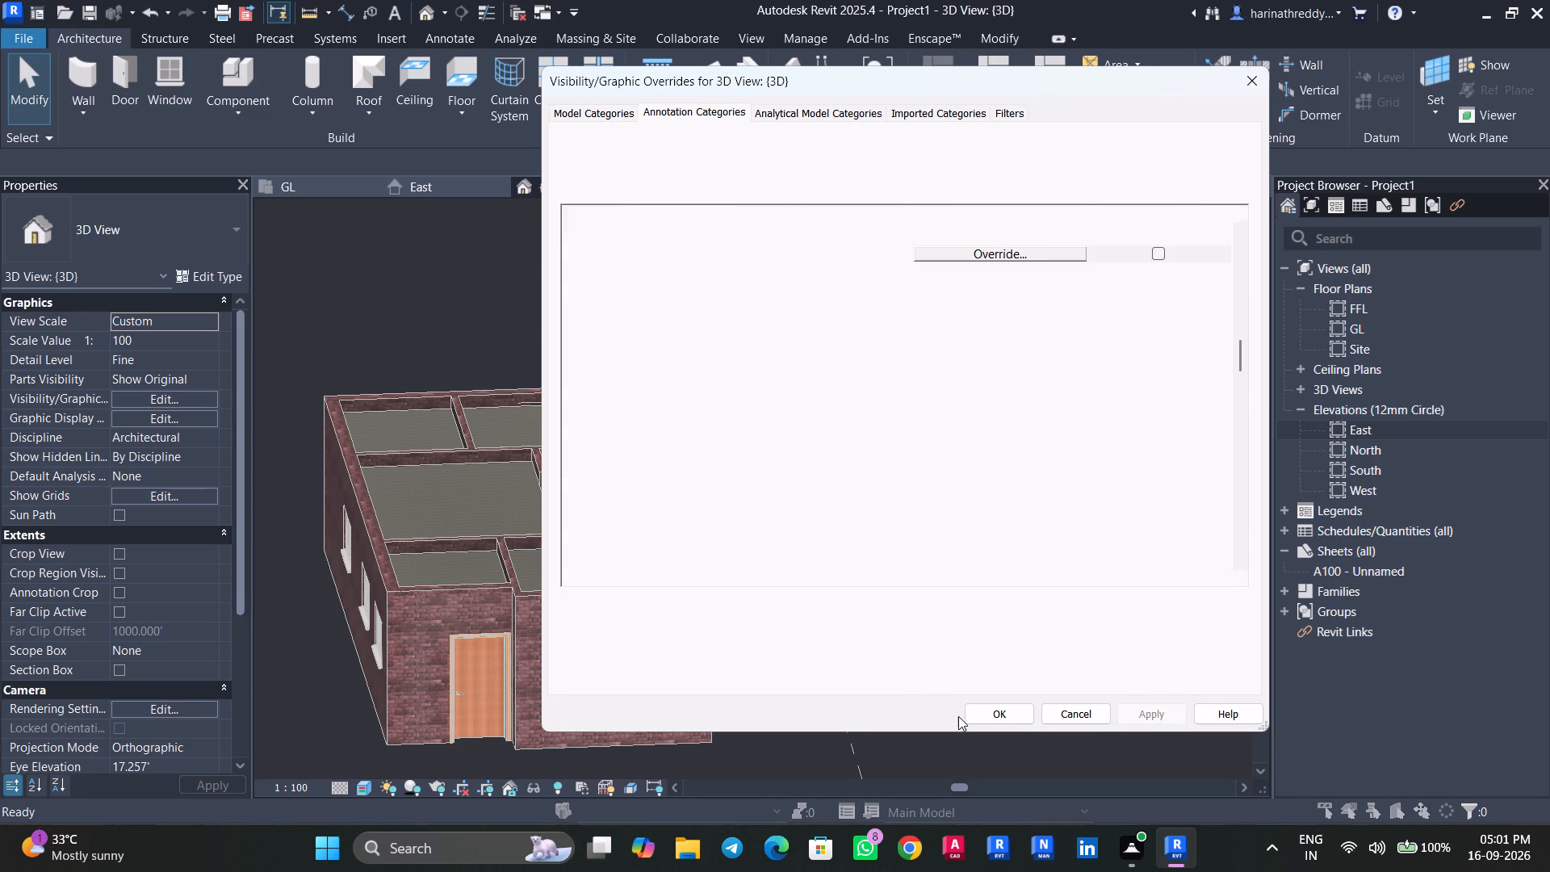
pyautogui.click(993, 716)
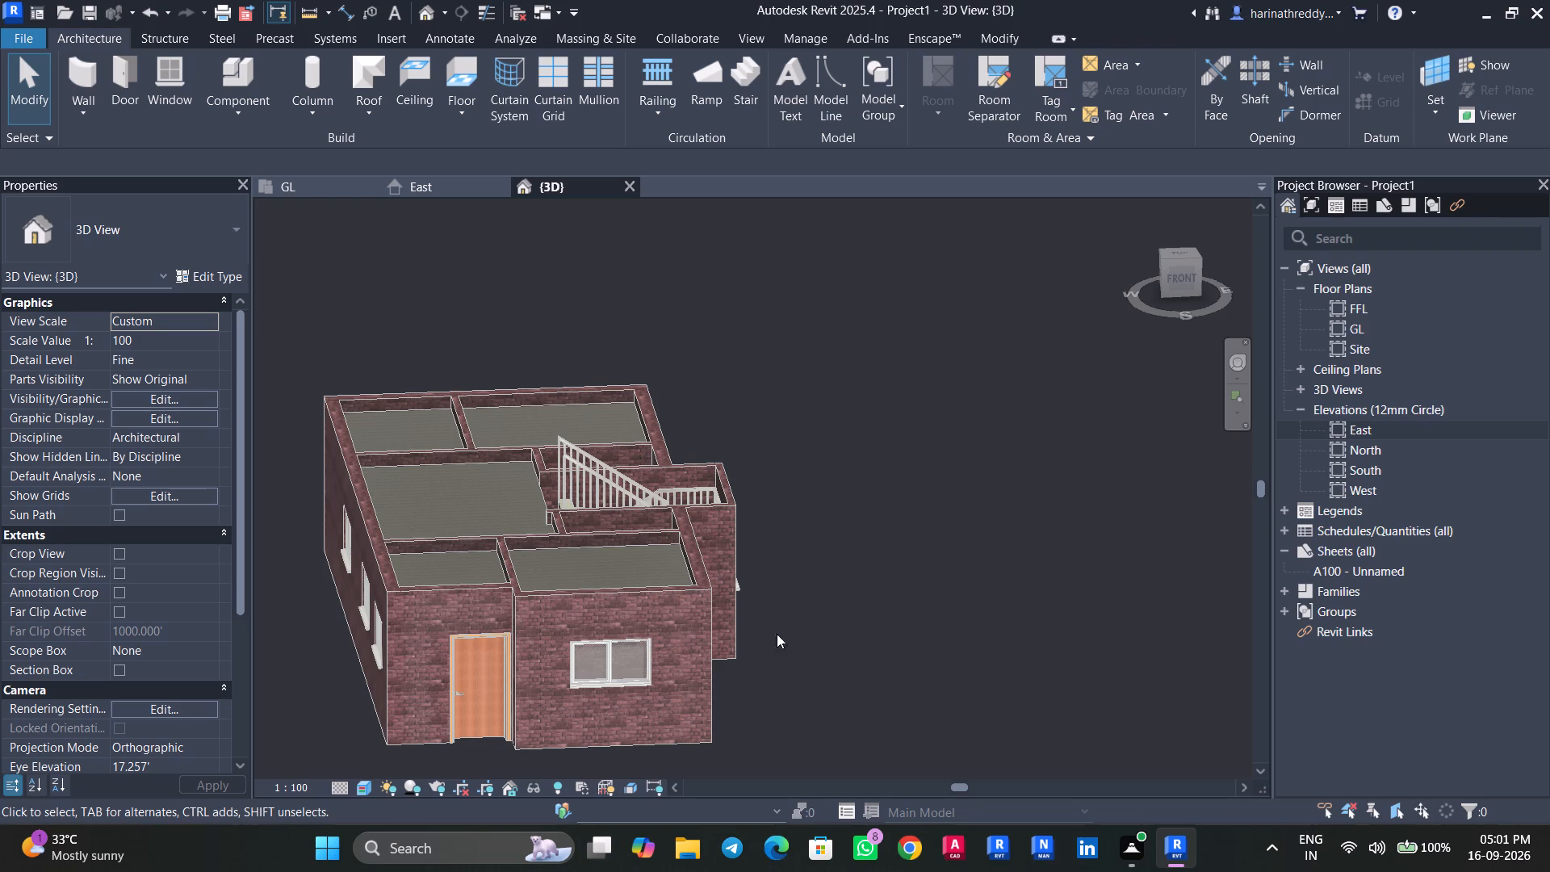
# Start a structural foundation slab on the GL floor plan and duplicate the Standard type as SLAB.
pyautogui.keyDown('shift'); pyautogui.moveTo(798, 656); pyautogui.dragTo(907, 659, button='middle'); pyautogui.keyUp('shift')
pyautogui.moveTo(898, 668); pyautogui.dragTo(1003, 627, button='middle')
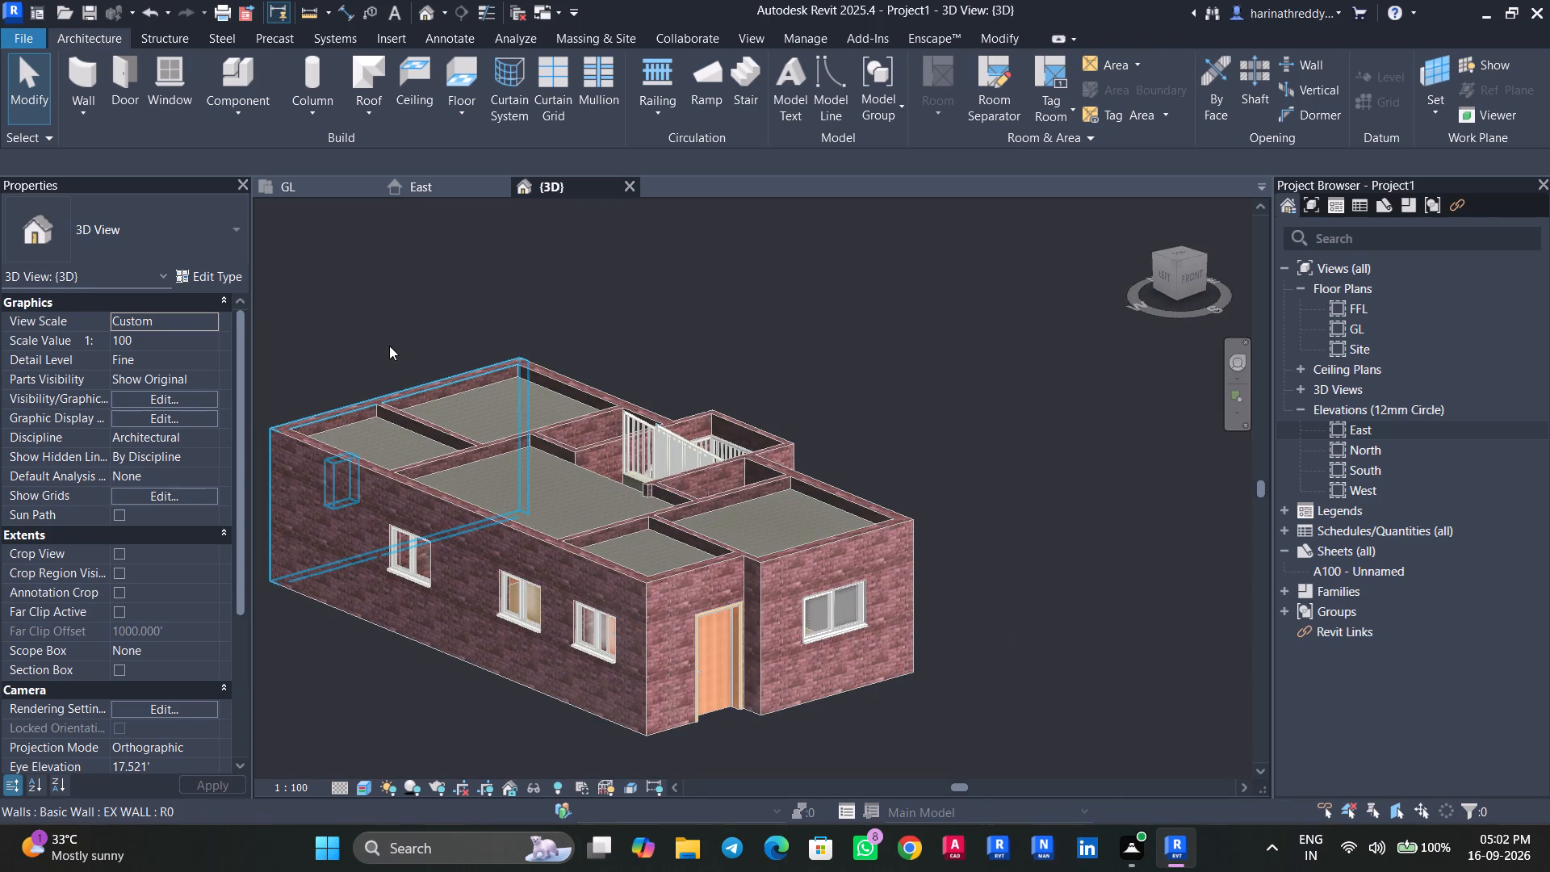
pyautogui.click(323, 188)
pyautogui.scroll(-4, 861, 623)
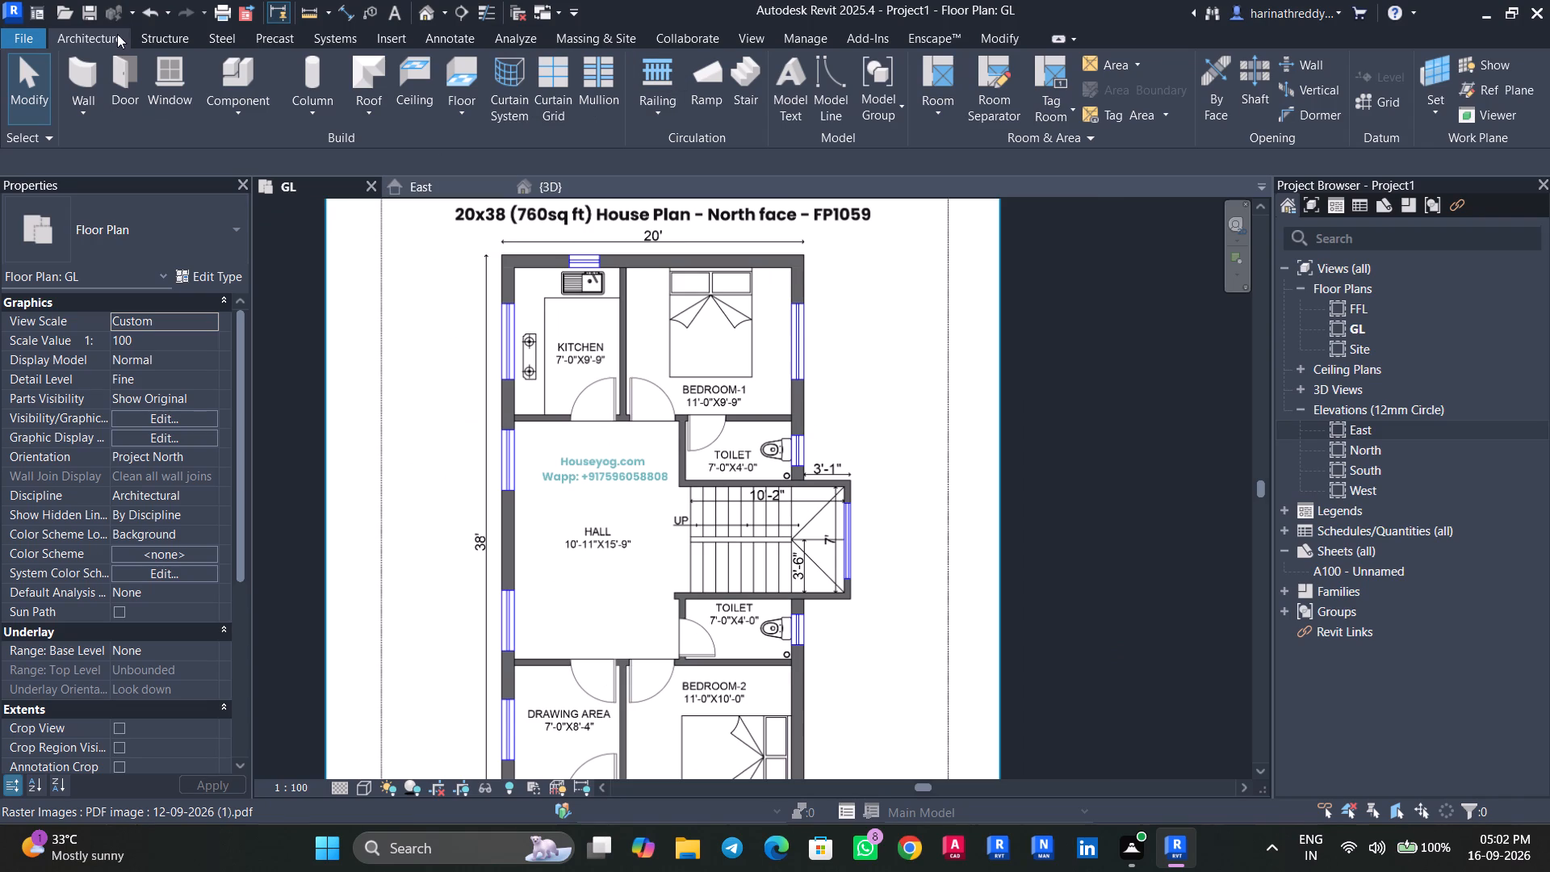
pyautogui.click(166, 34)
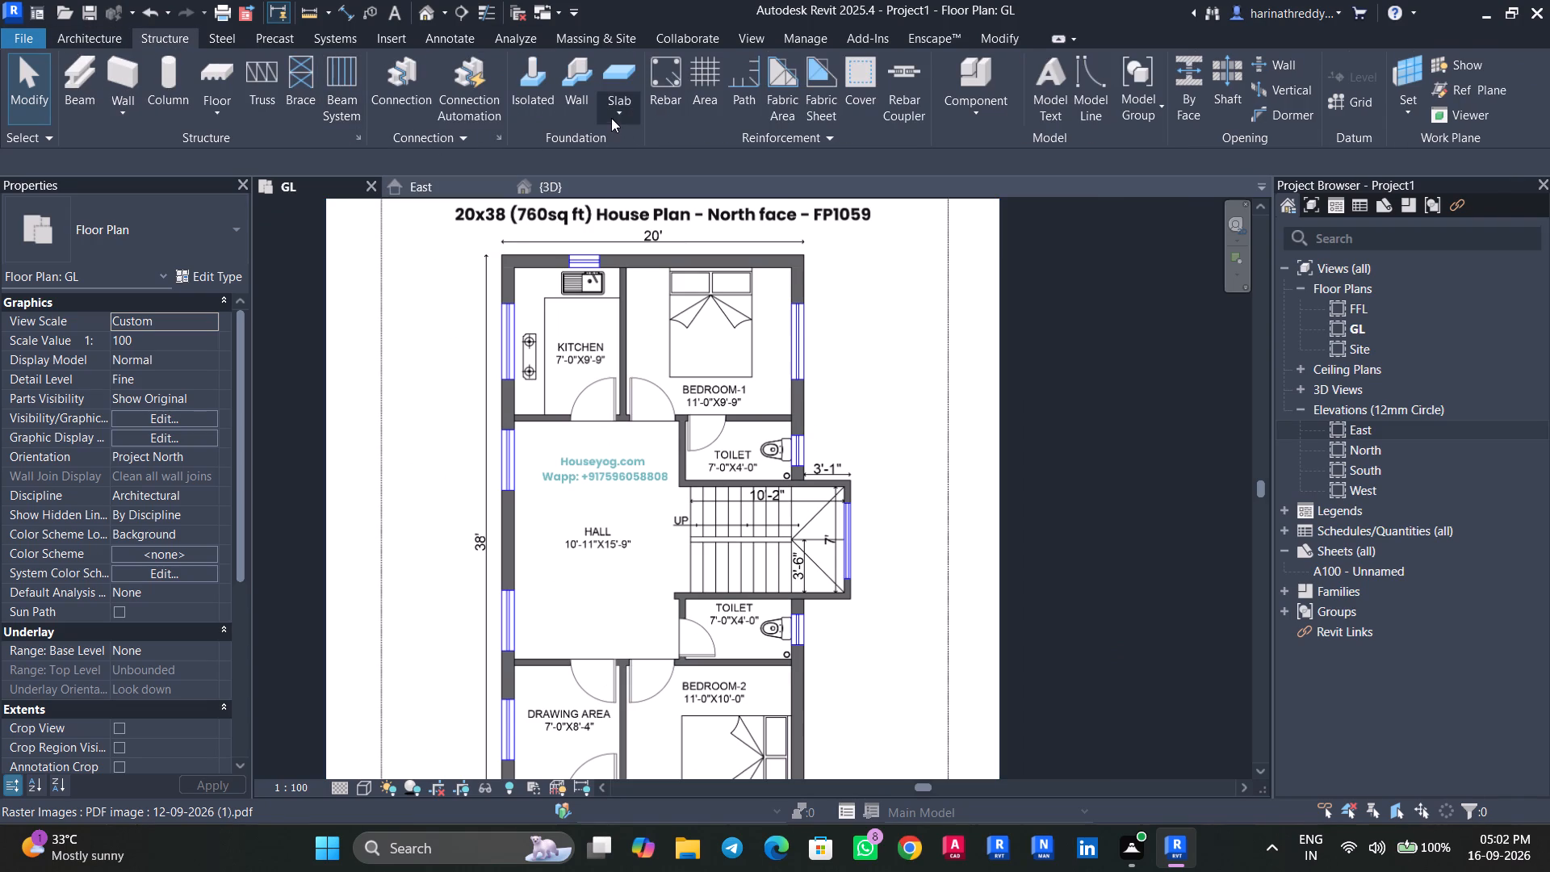
pyautogui.click(611, 118)
pyautogui.click(630, 145)
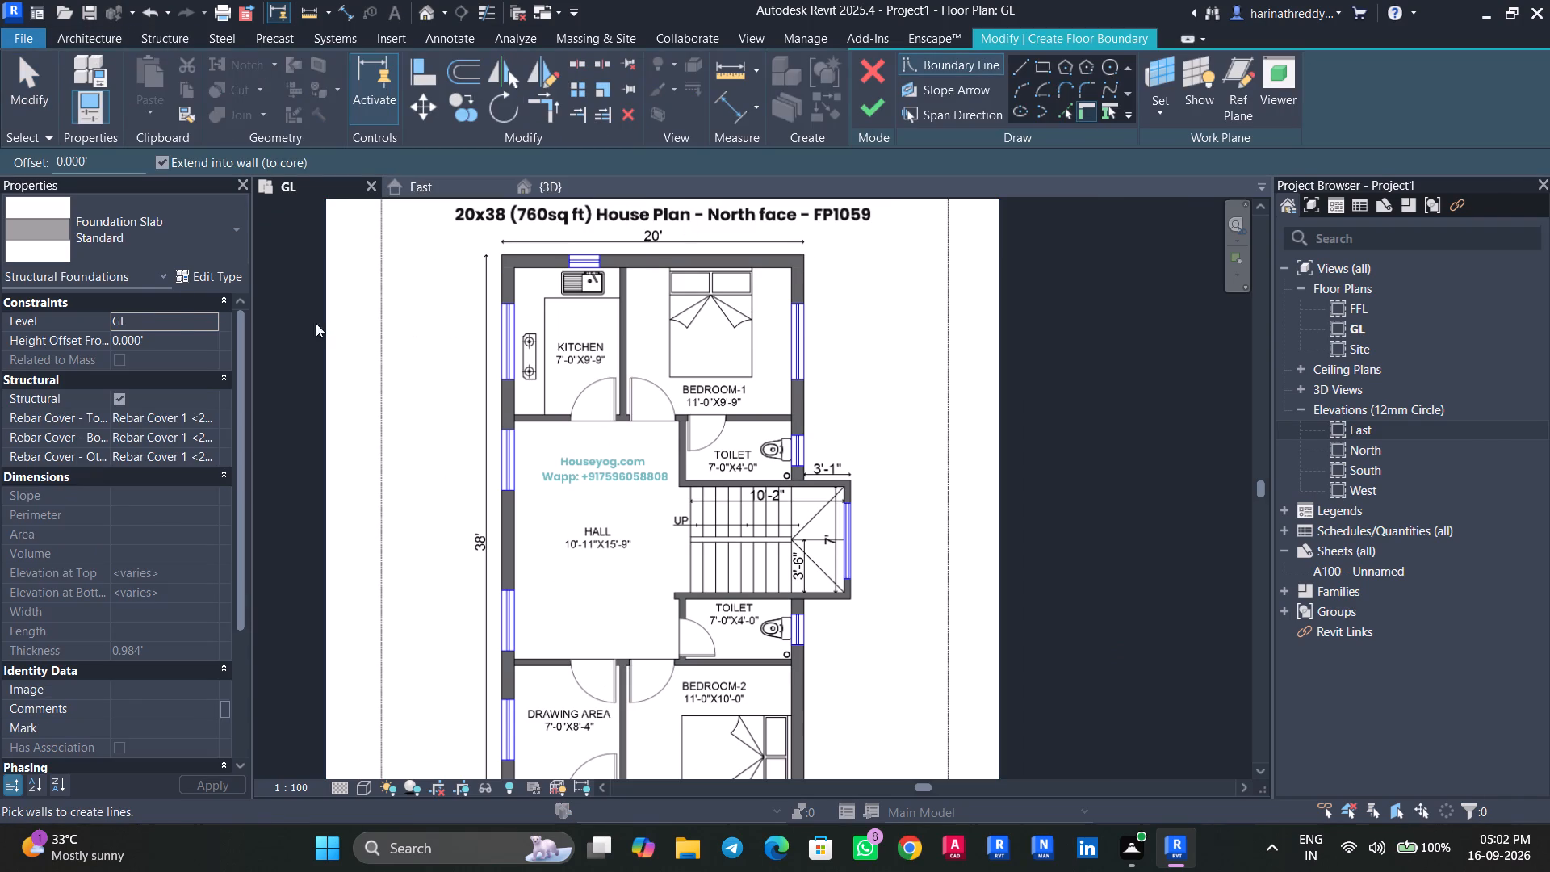
pyautogui.click(144, 186)
pyautogui.click(223, 283)
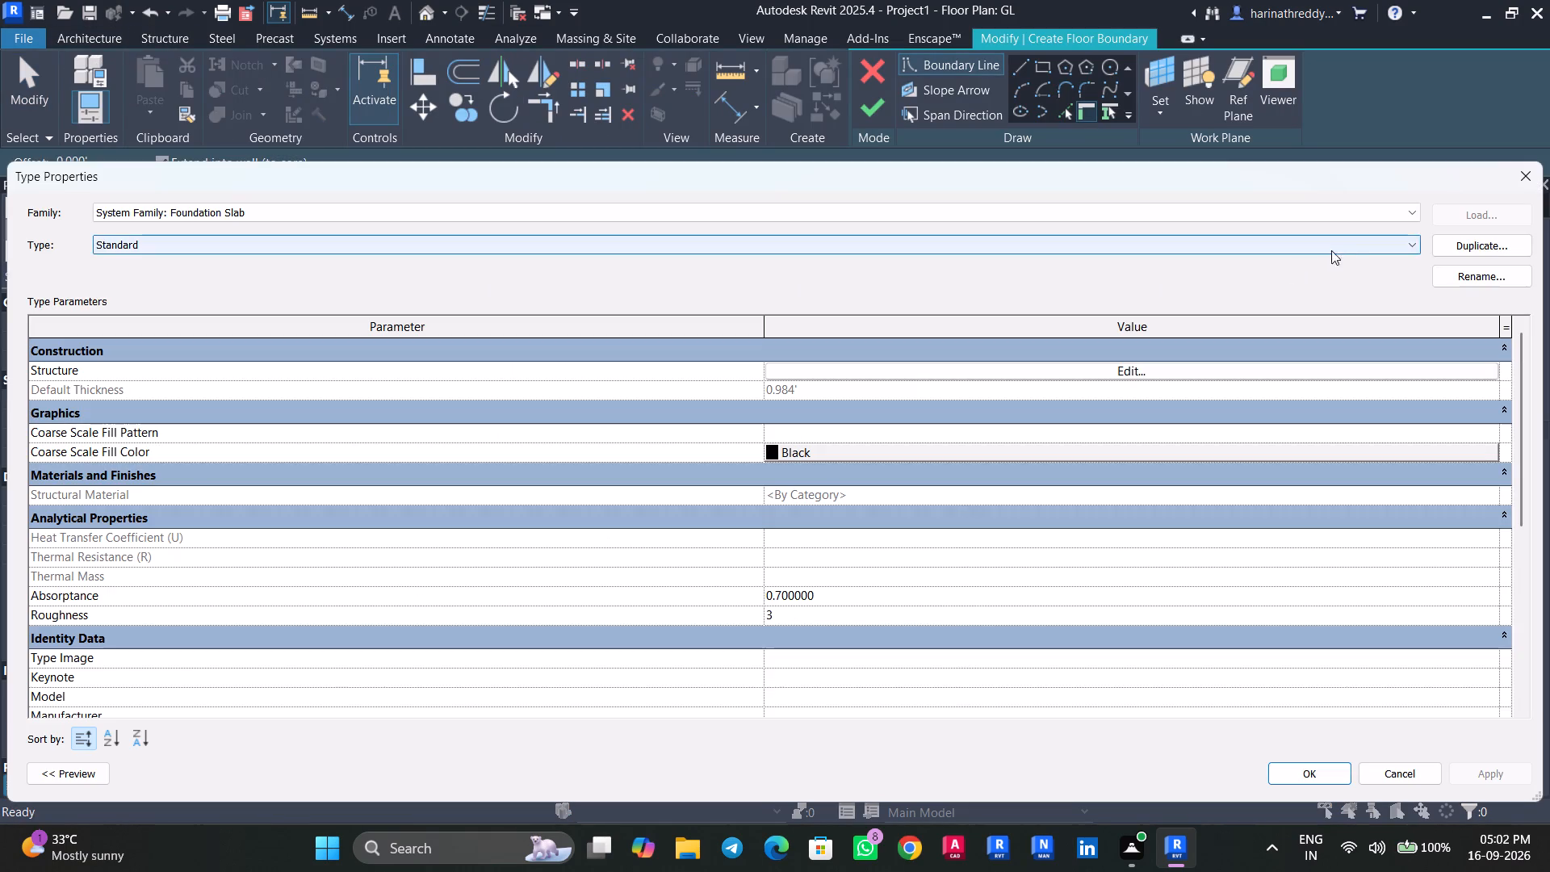
pyautogui.click(1433, 241)
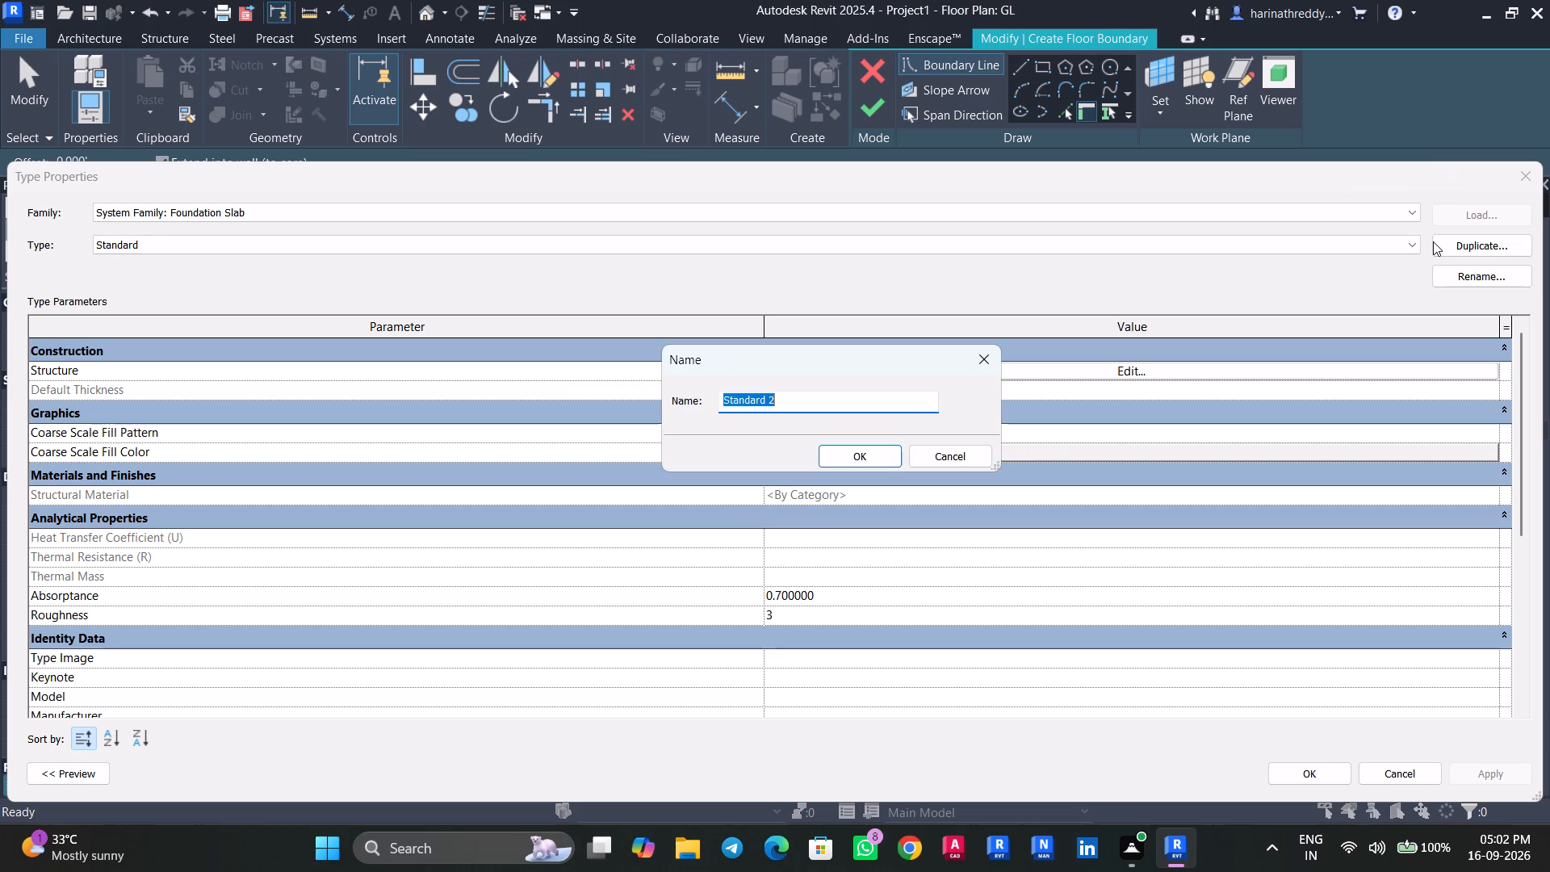
pyautogui.write('SLAB')
pyautogui.press('Return')
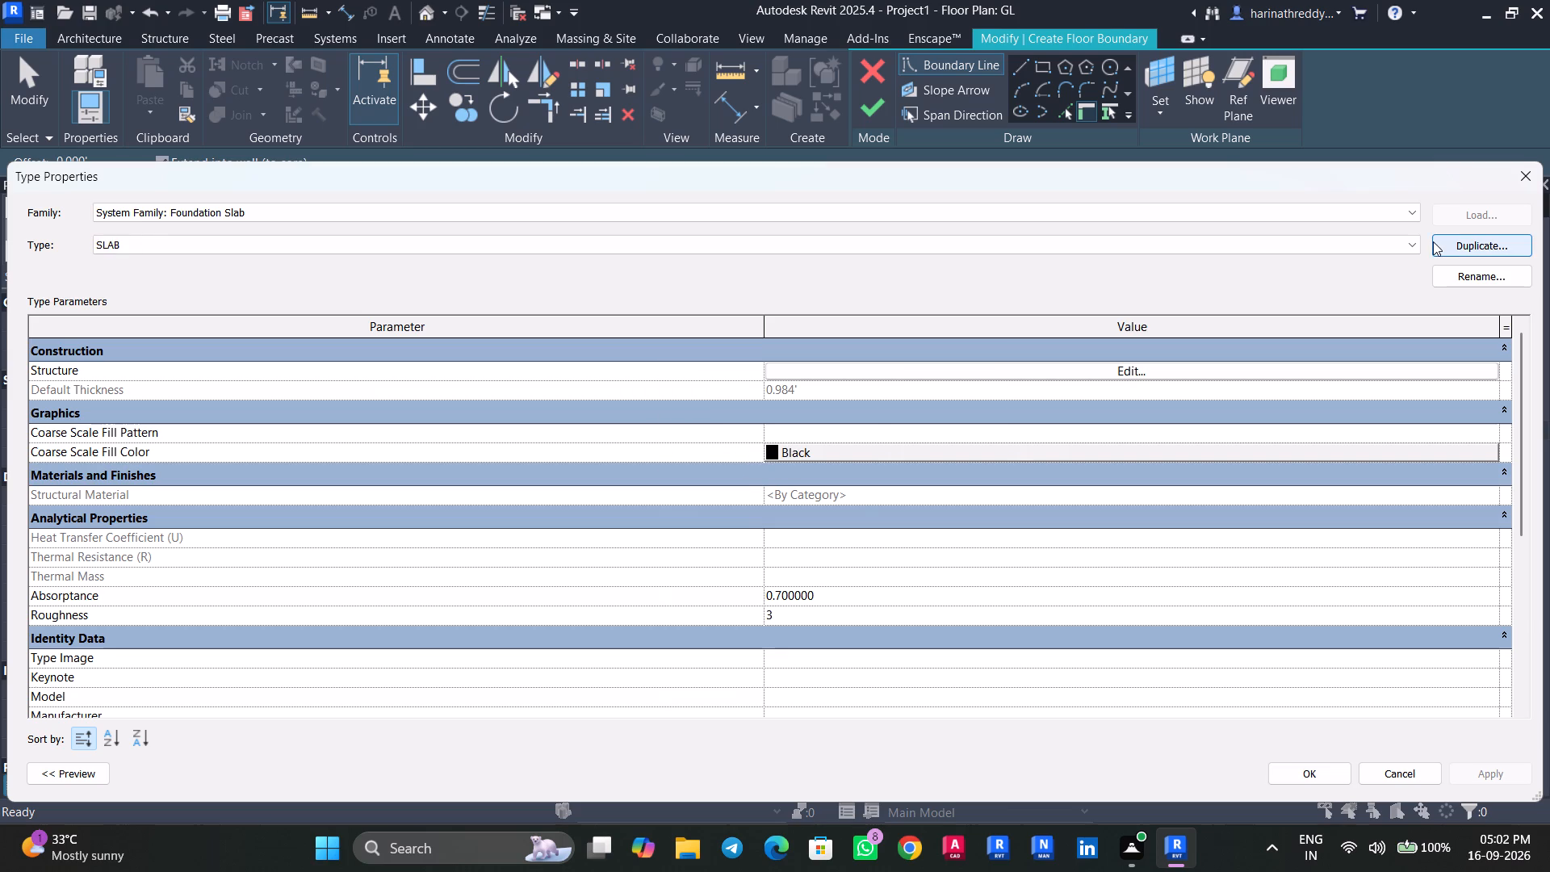
# Set the SLAB type's structure layer thickness to 150 mm and apply the type.
pyautogui.click(1263, 366)
pyautogui.click(882, 364)
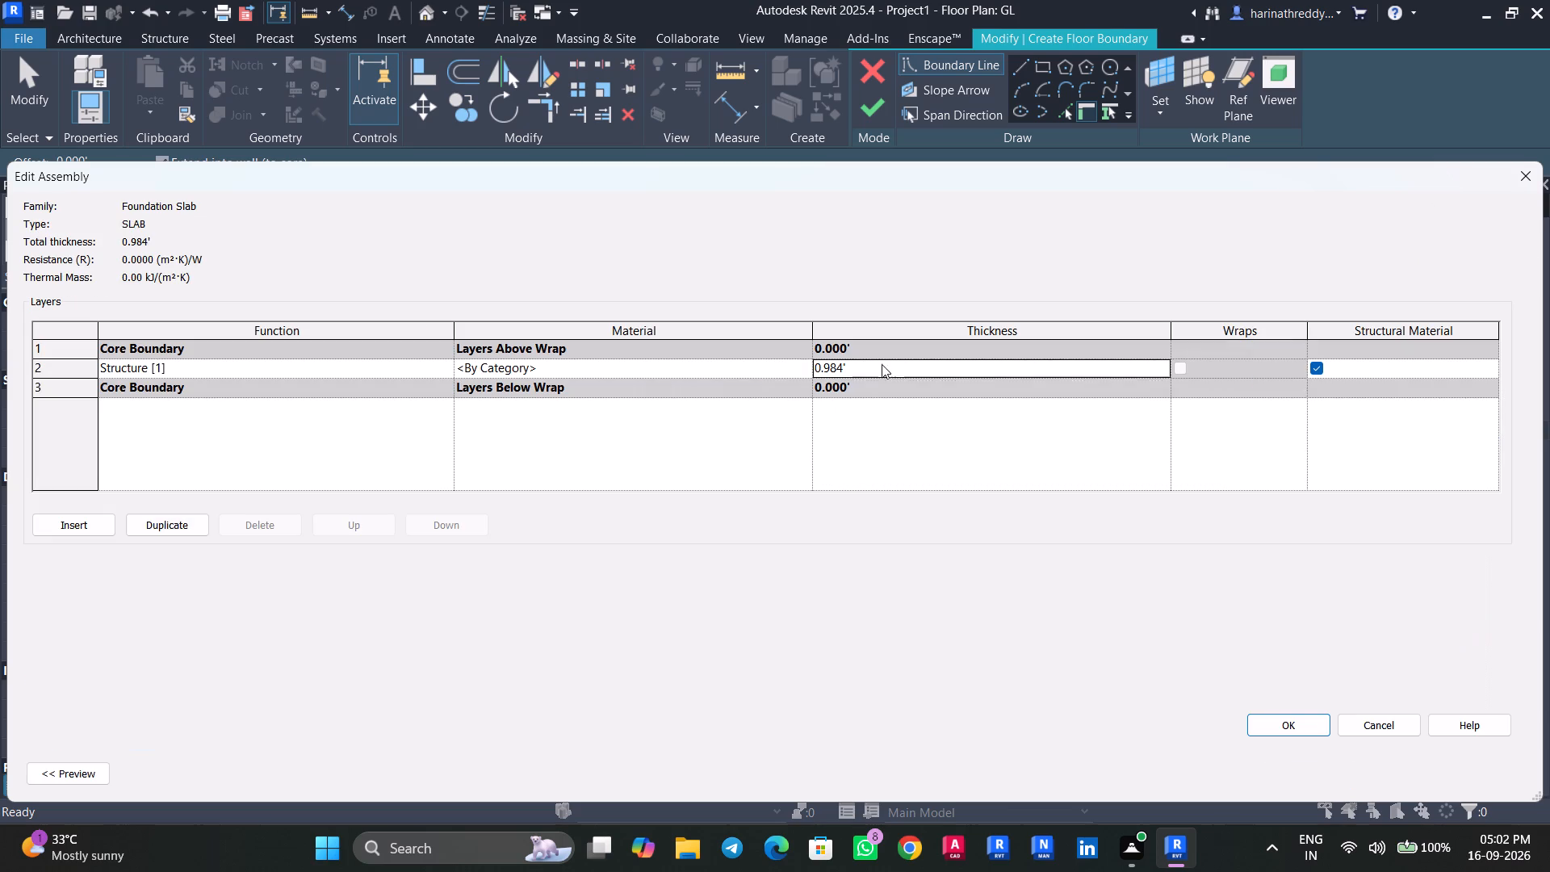
pyautogui.write('150')
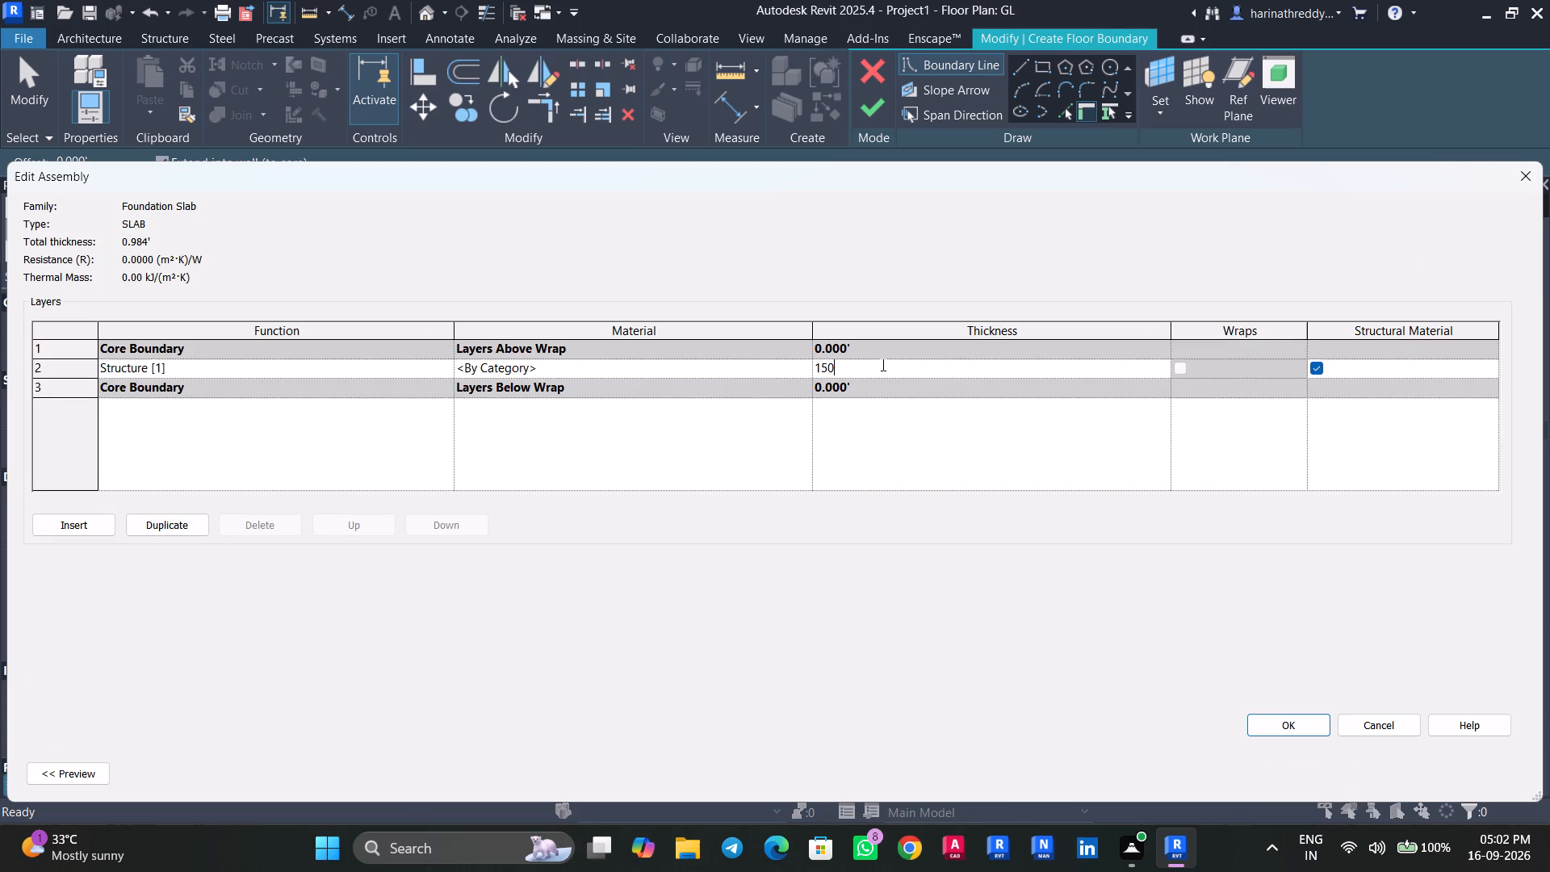
pyautogui.write('MM')
pyautogui.press('Return')
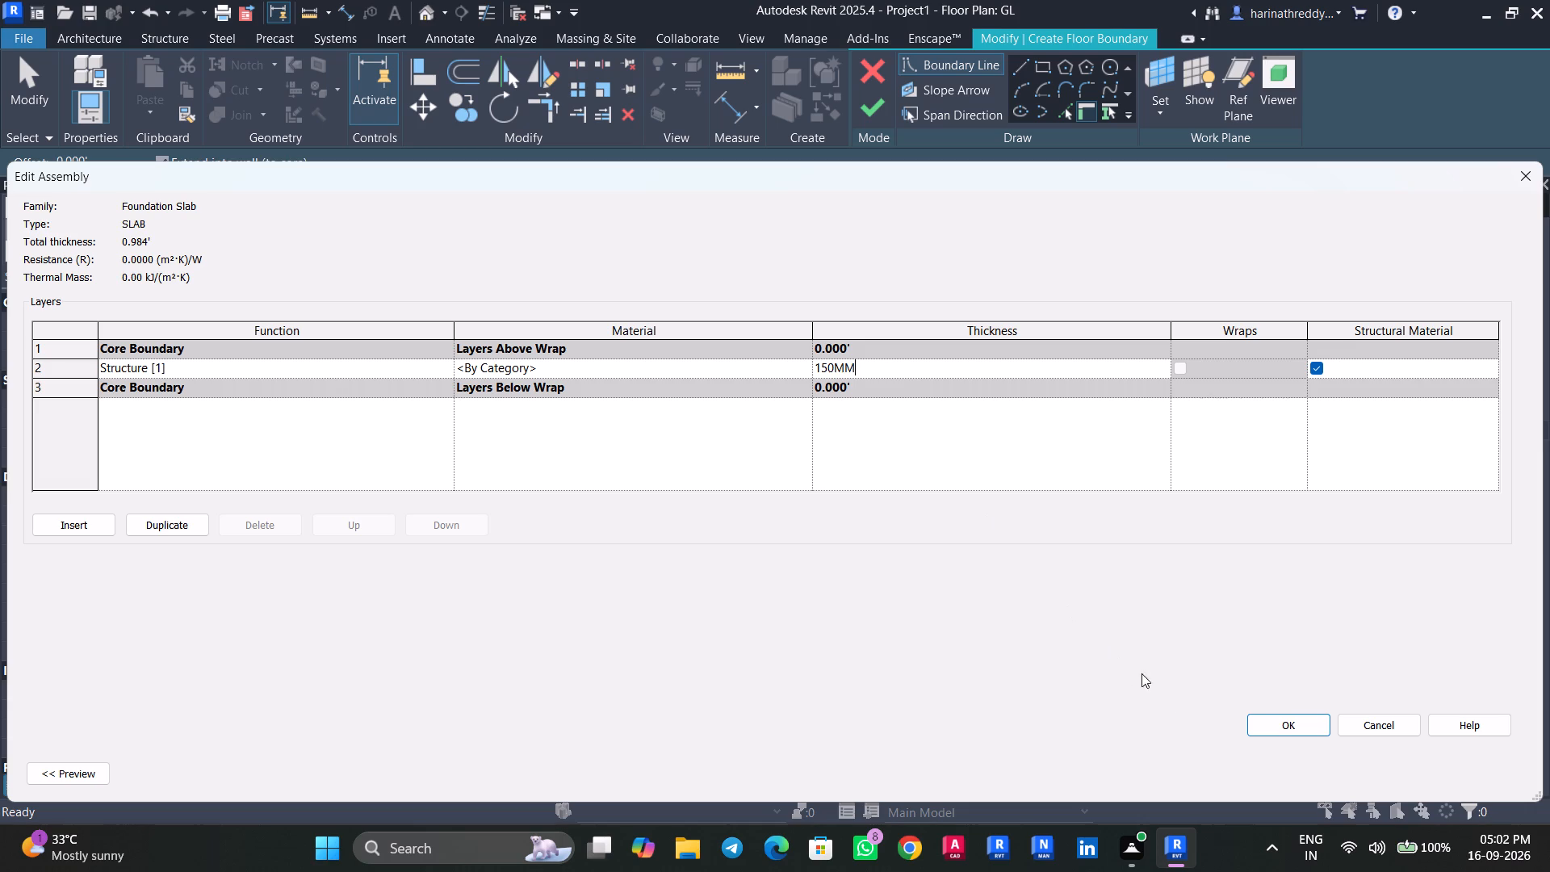
pyautogui.click(1256, 718)
pyautogui.click(1467, 766)
pyautogui.click(1288, 768)
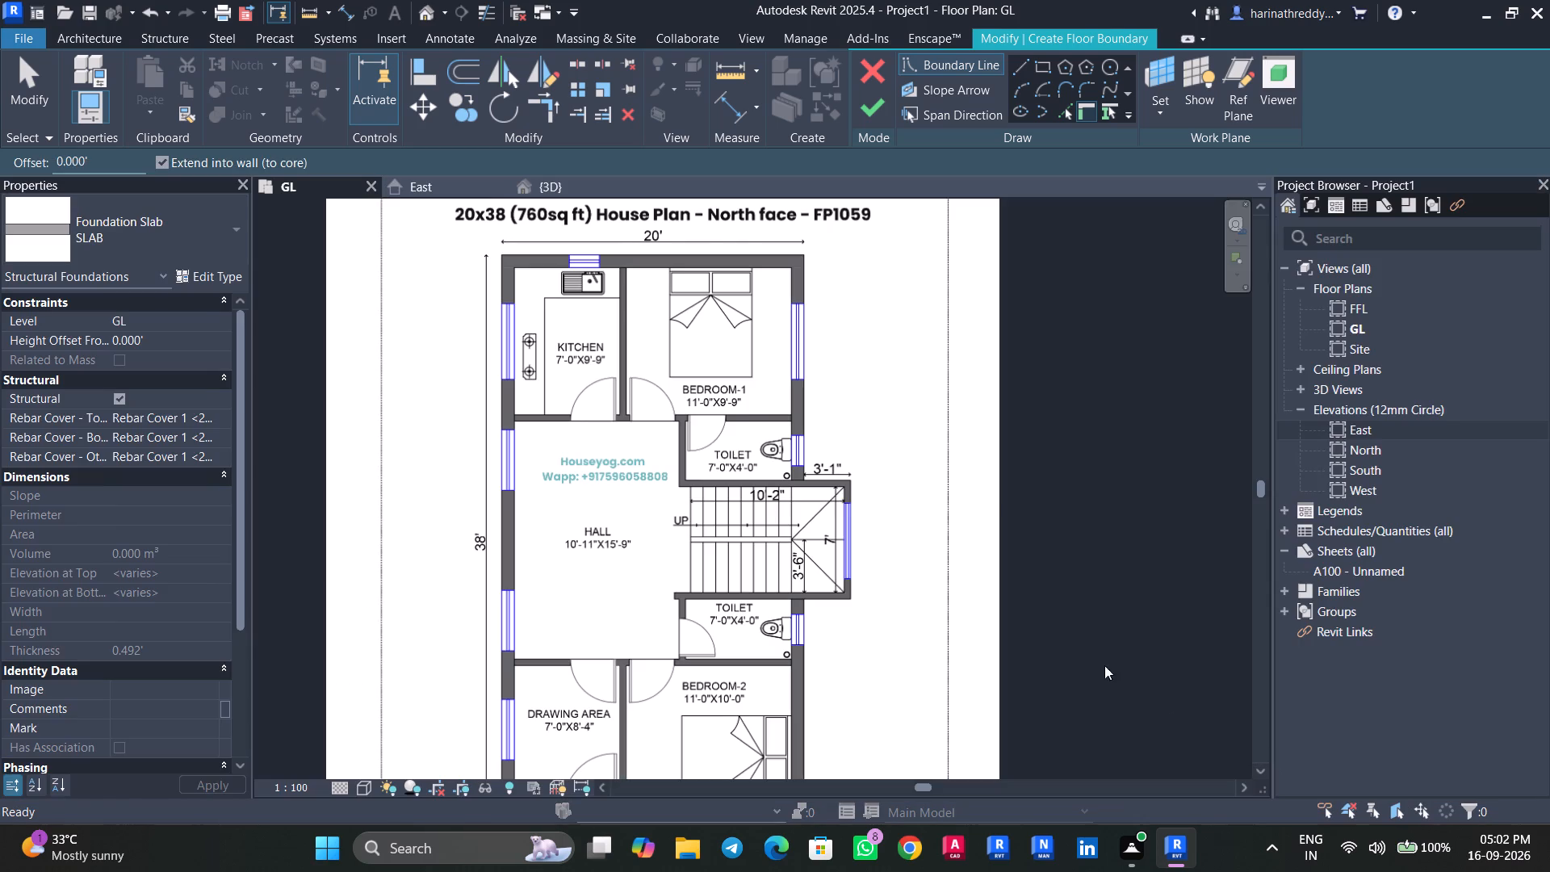
# Sketch a rectangular slab boundary from the kitchen's inner outside-wall corner to Bedroom-2's diagonally opposite inner outside-wall corner.
pyautogui.click(1045, 69)
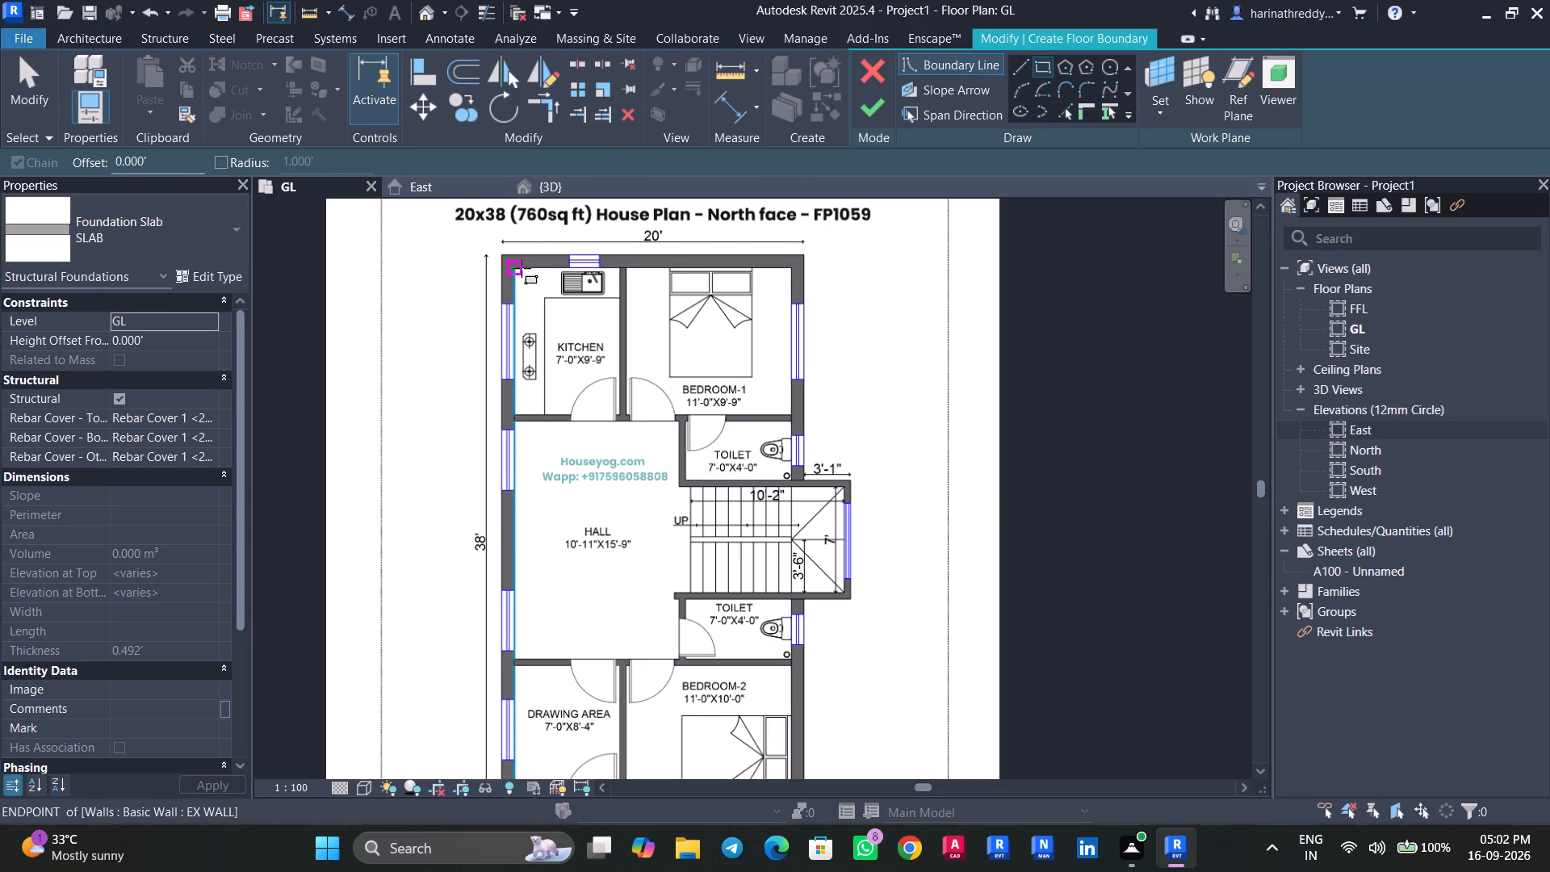
pyautogui.click(517, 266)
pyautogui.moveTo(692, 660); pyautogui.dragTo(773, 447, button='middle')
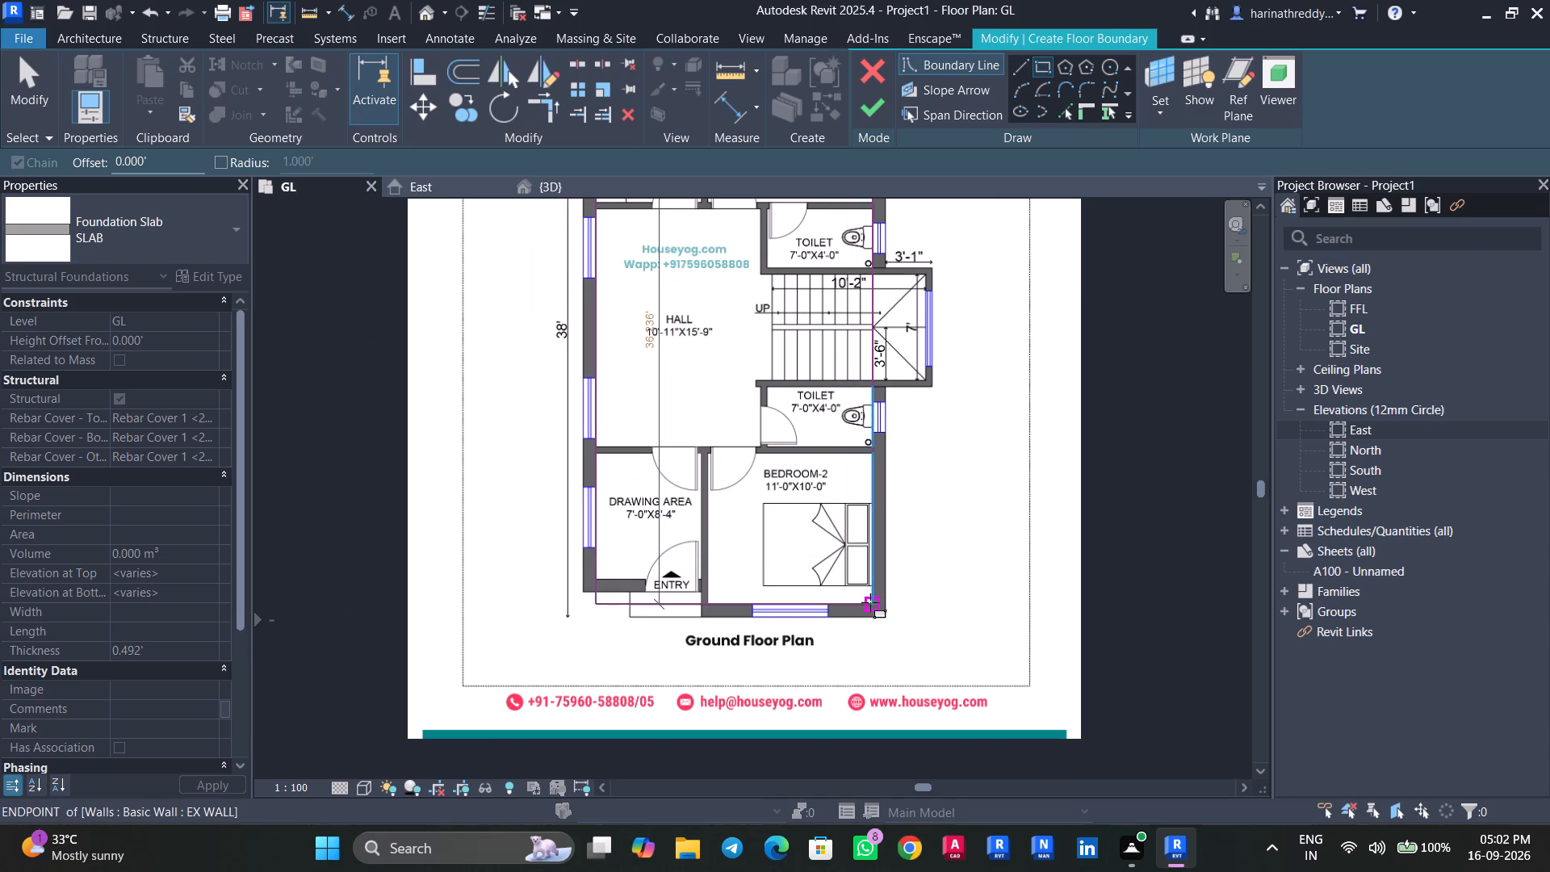
pyautogui.click(870, 602)
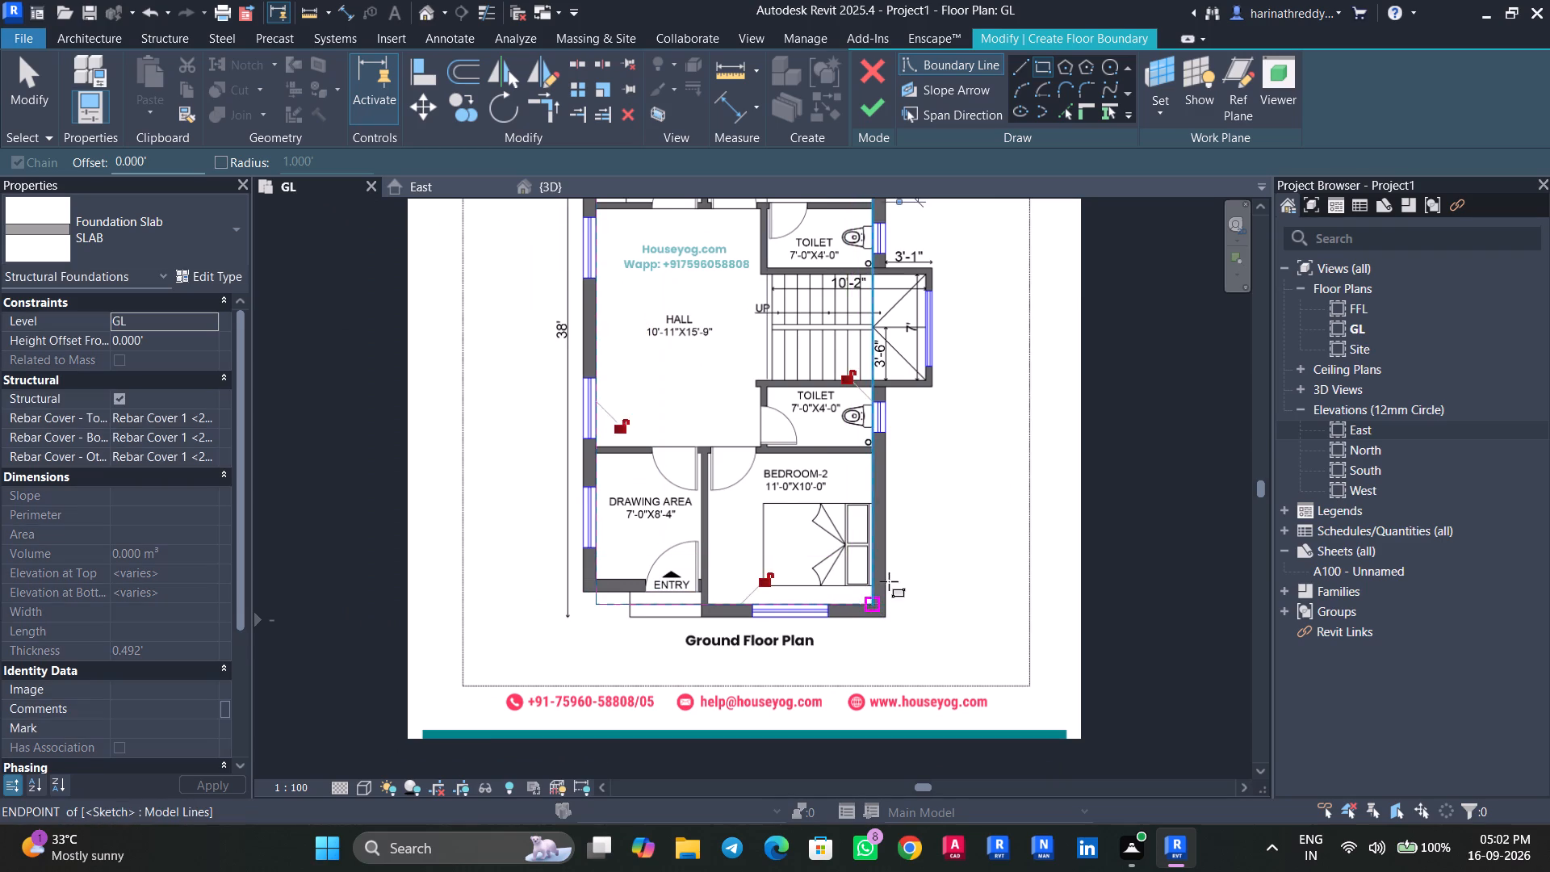
pyautogui.press('Escape')
# Turn on the Thin Lines display while working in the slab boundary sketch.
pyautogui.click(1017, 64)
pyautogui.click(489, 9)
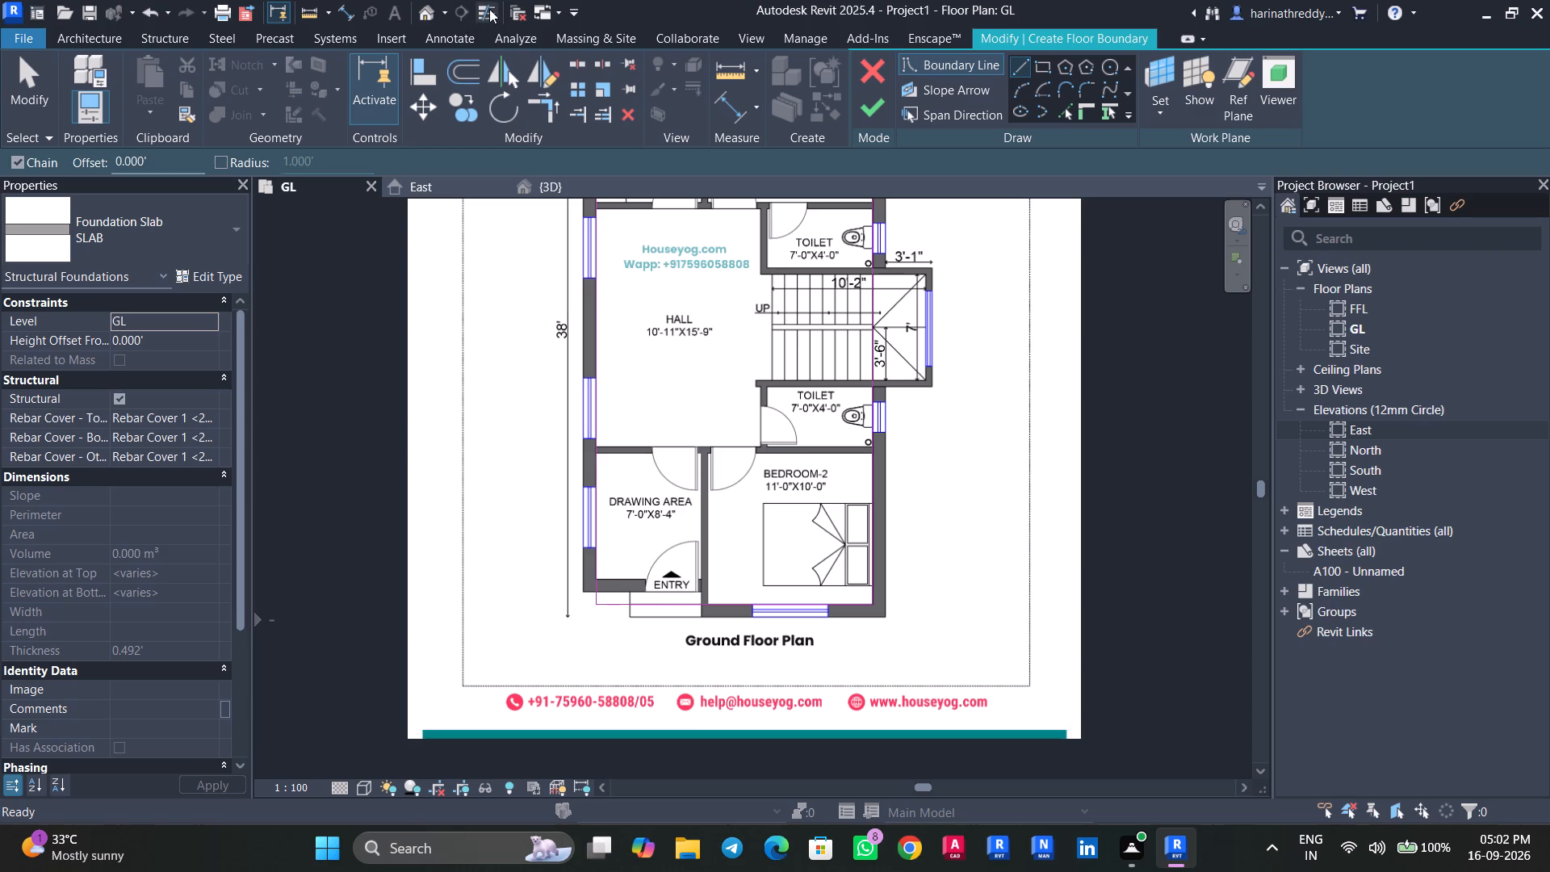
pyautogui.press('Escape')
pyautogui.click(488, 19)
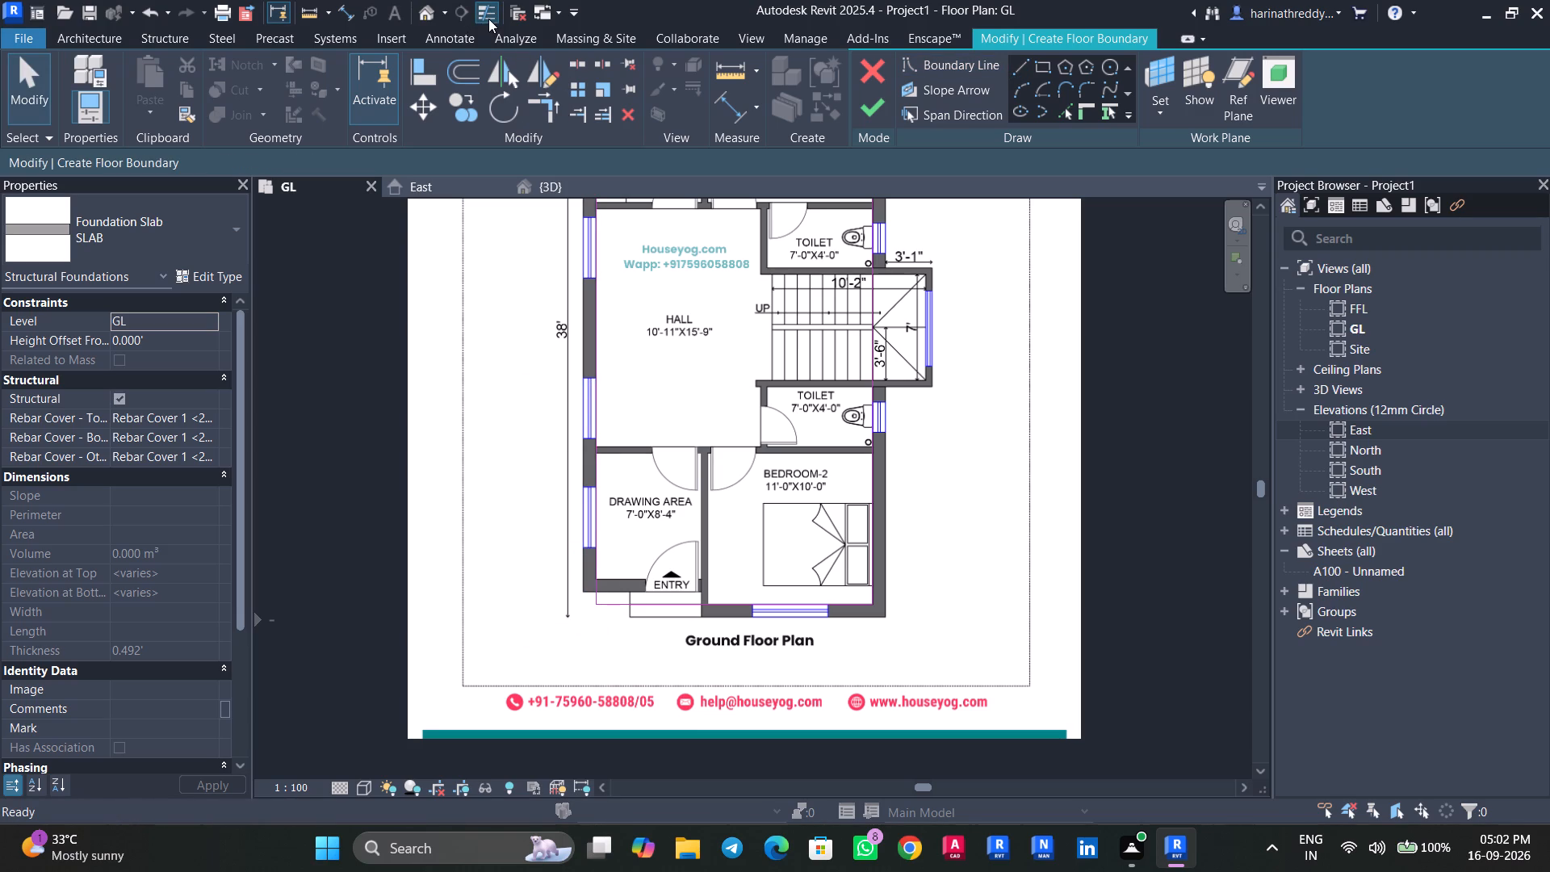
pyautogui.click(488, 14)
pyautogui.scroll(5, 619, 526)
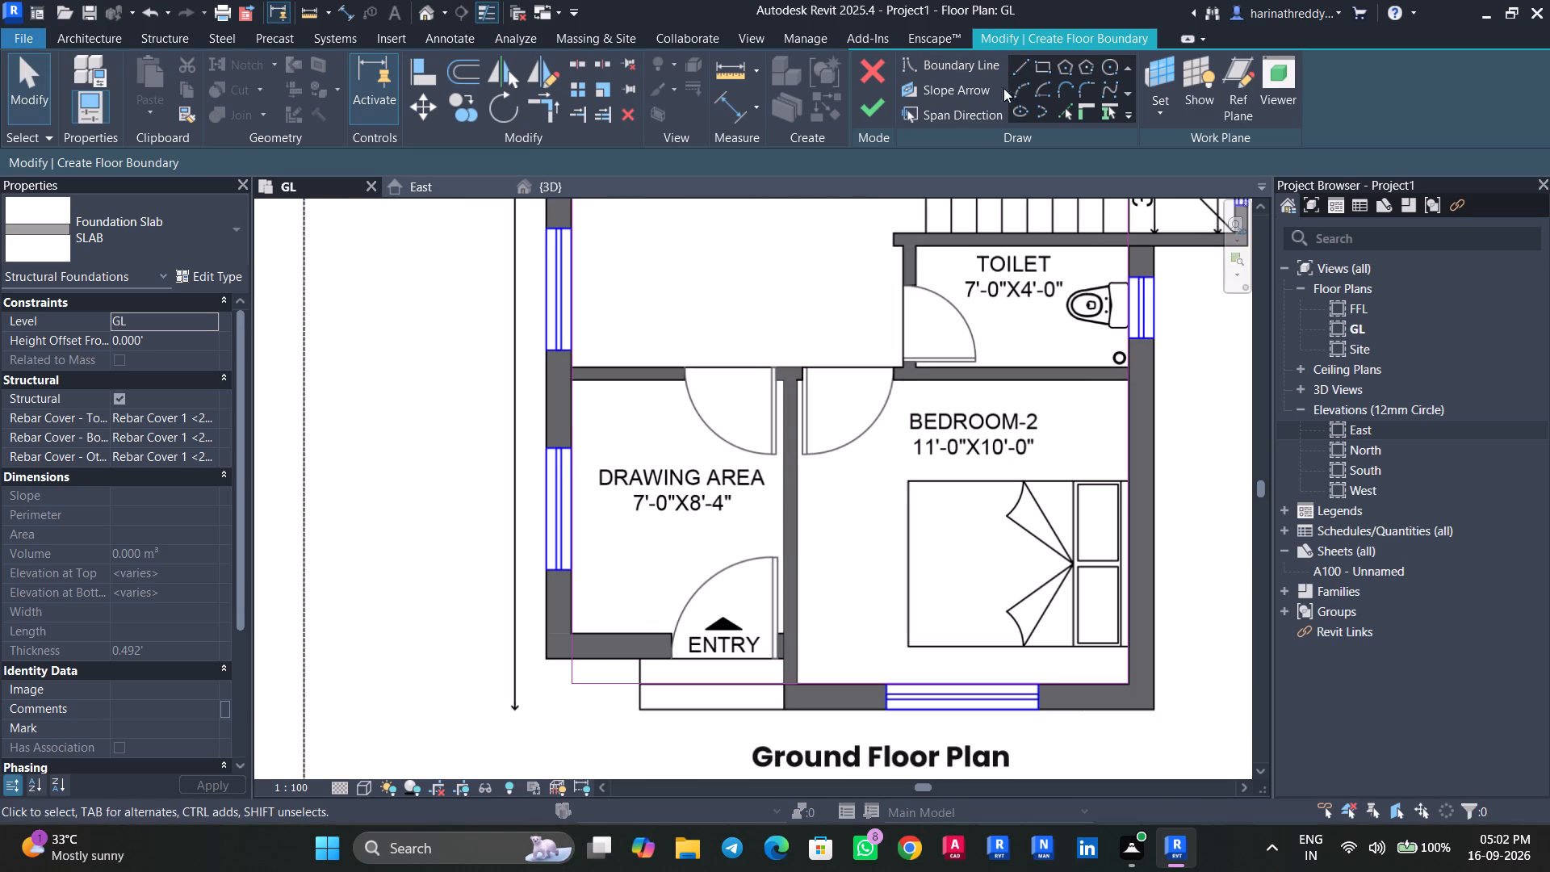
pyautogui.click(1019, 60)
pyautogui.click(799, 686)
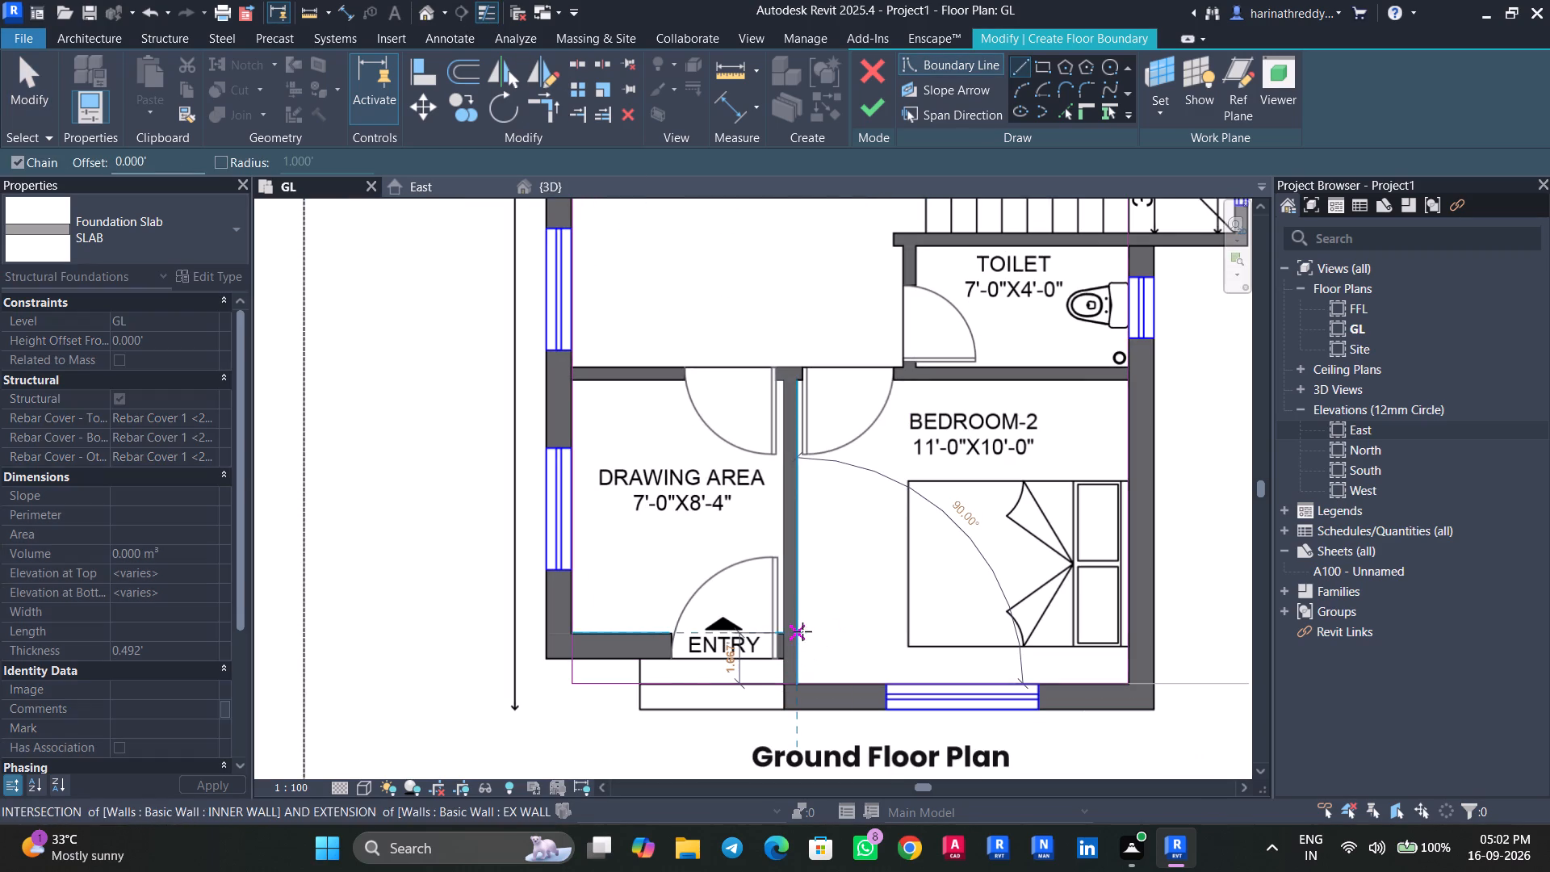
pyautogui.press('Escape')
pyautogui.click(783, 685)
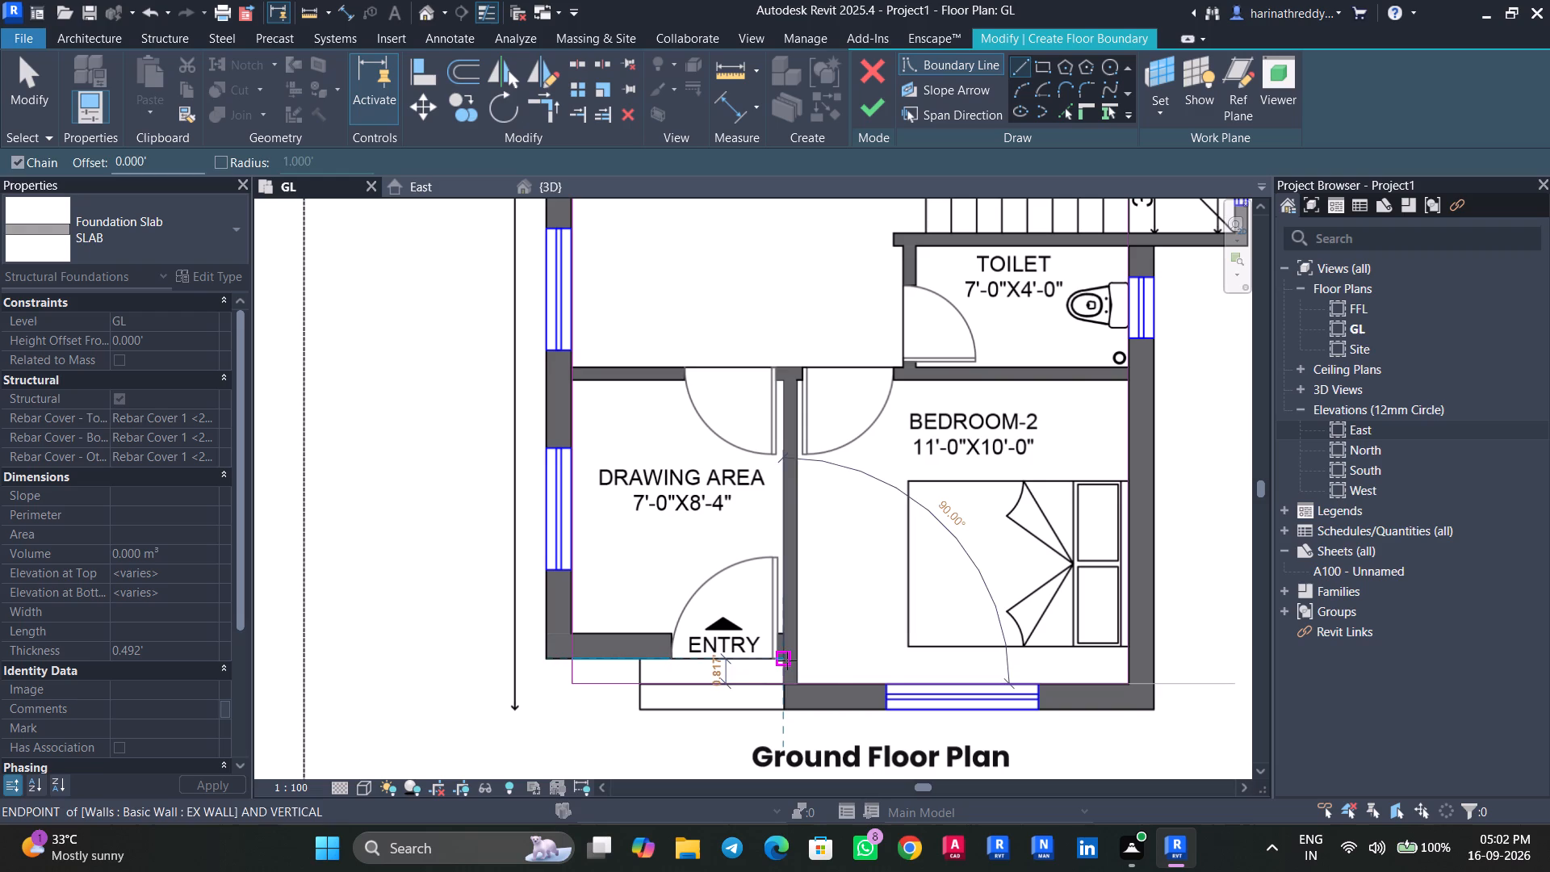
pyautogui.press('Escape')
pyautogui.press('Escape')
# Delete all lines of the rectangular slab boundary running along the inner wall faces.
pyautogui.click(569, 589)
pyautogui.scroll(-9, 568, 593)
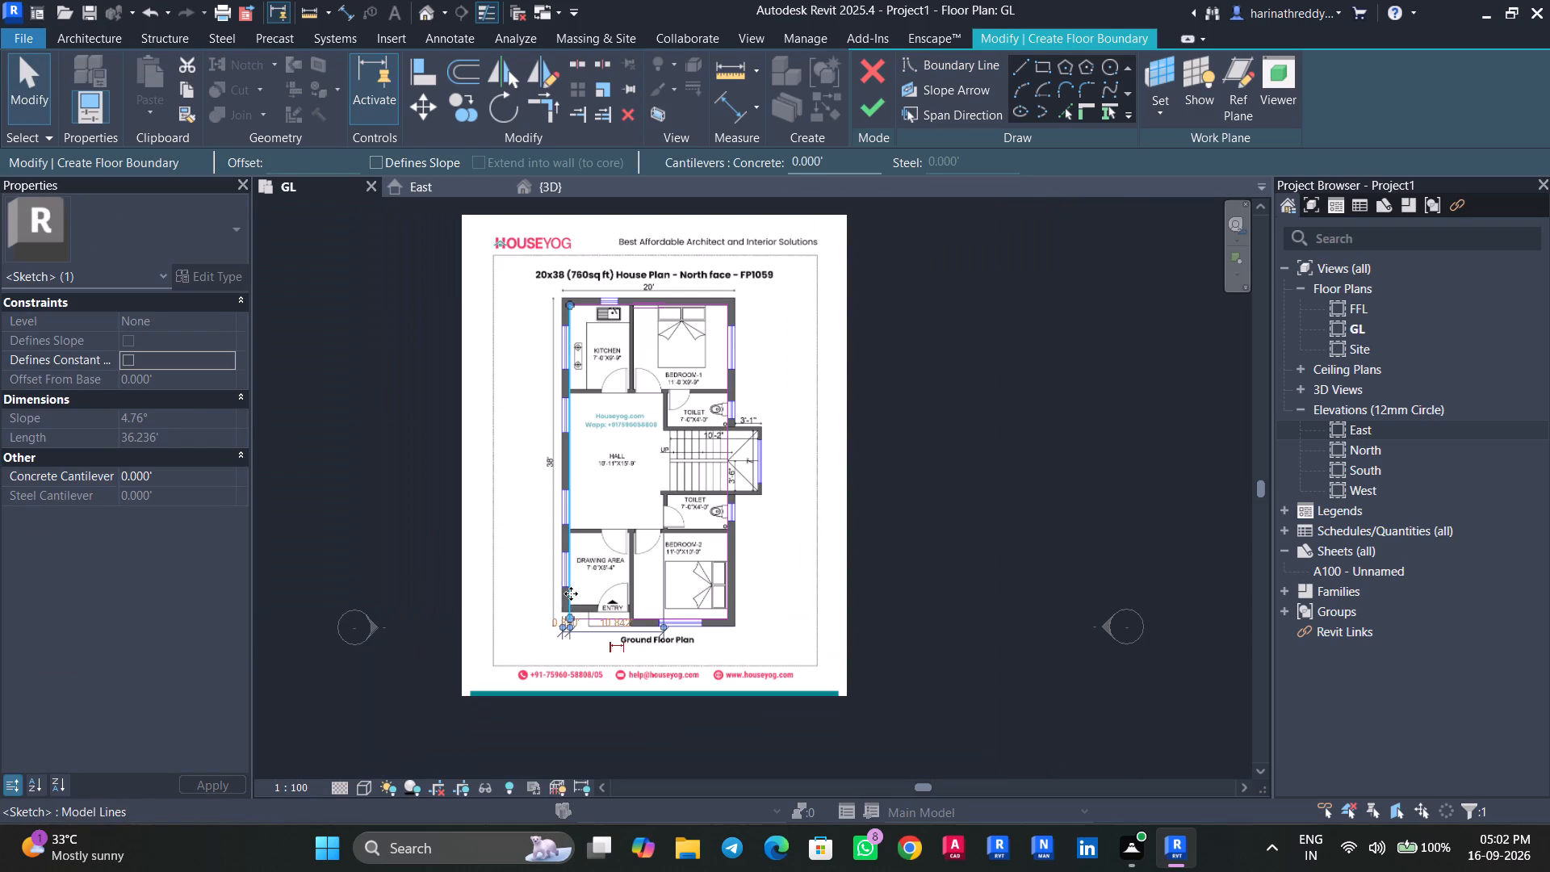
pyautogui.press('Delete')
pyautogui.moveTo(739, 649); pyautogui.dragTo(565, 284)
pyautogui.press('Delete')
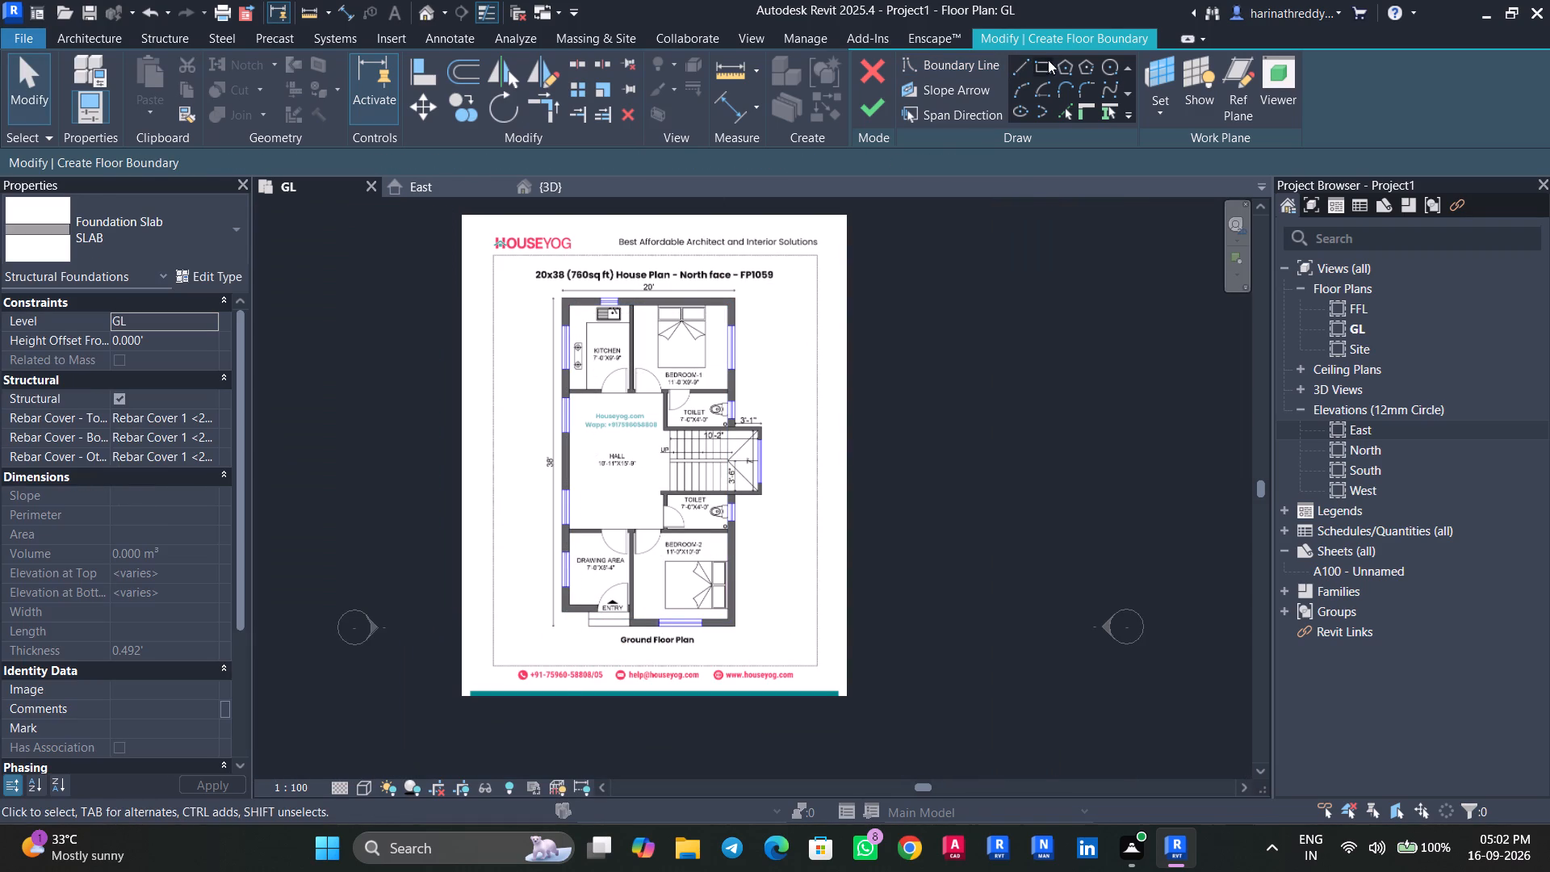
# Sketch a rectangular slab boundary from the kitchen's outer wall corner to Bedroom-2's diagonally opposite outer wall corner.
pyautogui.click(1048, 60)
pyautogui.scroll(8, 569, 312)
pyautogui.click(550, 267)
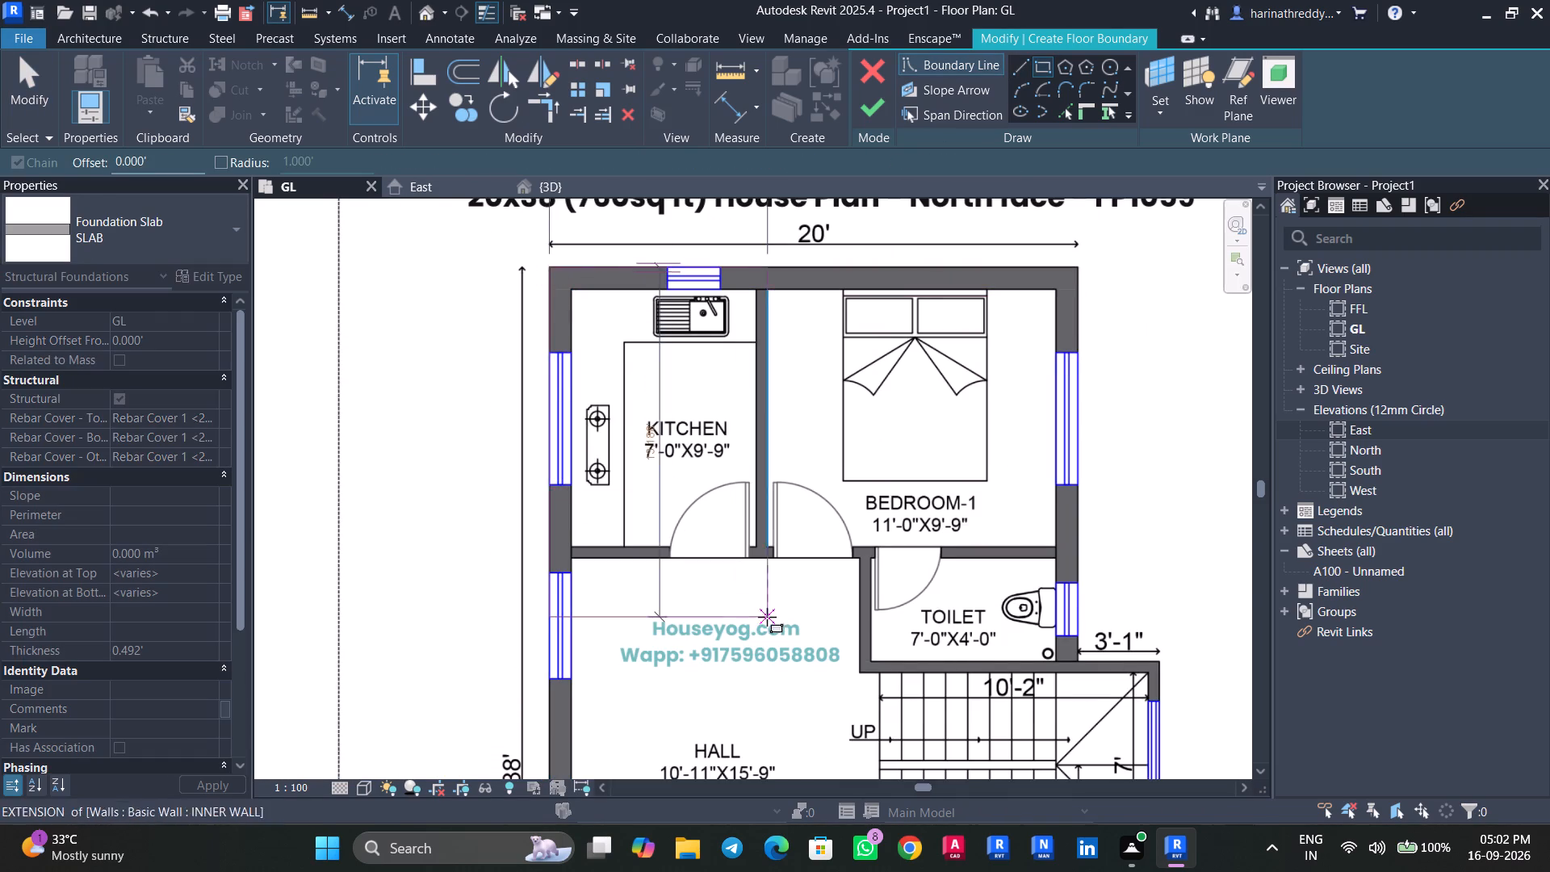
pyautogui.moveTo(767, 617); pyautogui.dragTo(660, 266, button='middle')
pyautogui.moveTo(852, 696); pyautogui.dragTo(849, 325, button='middle')
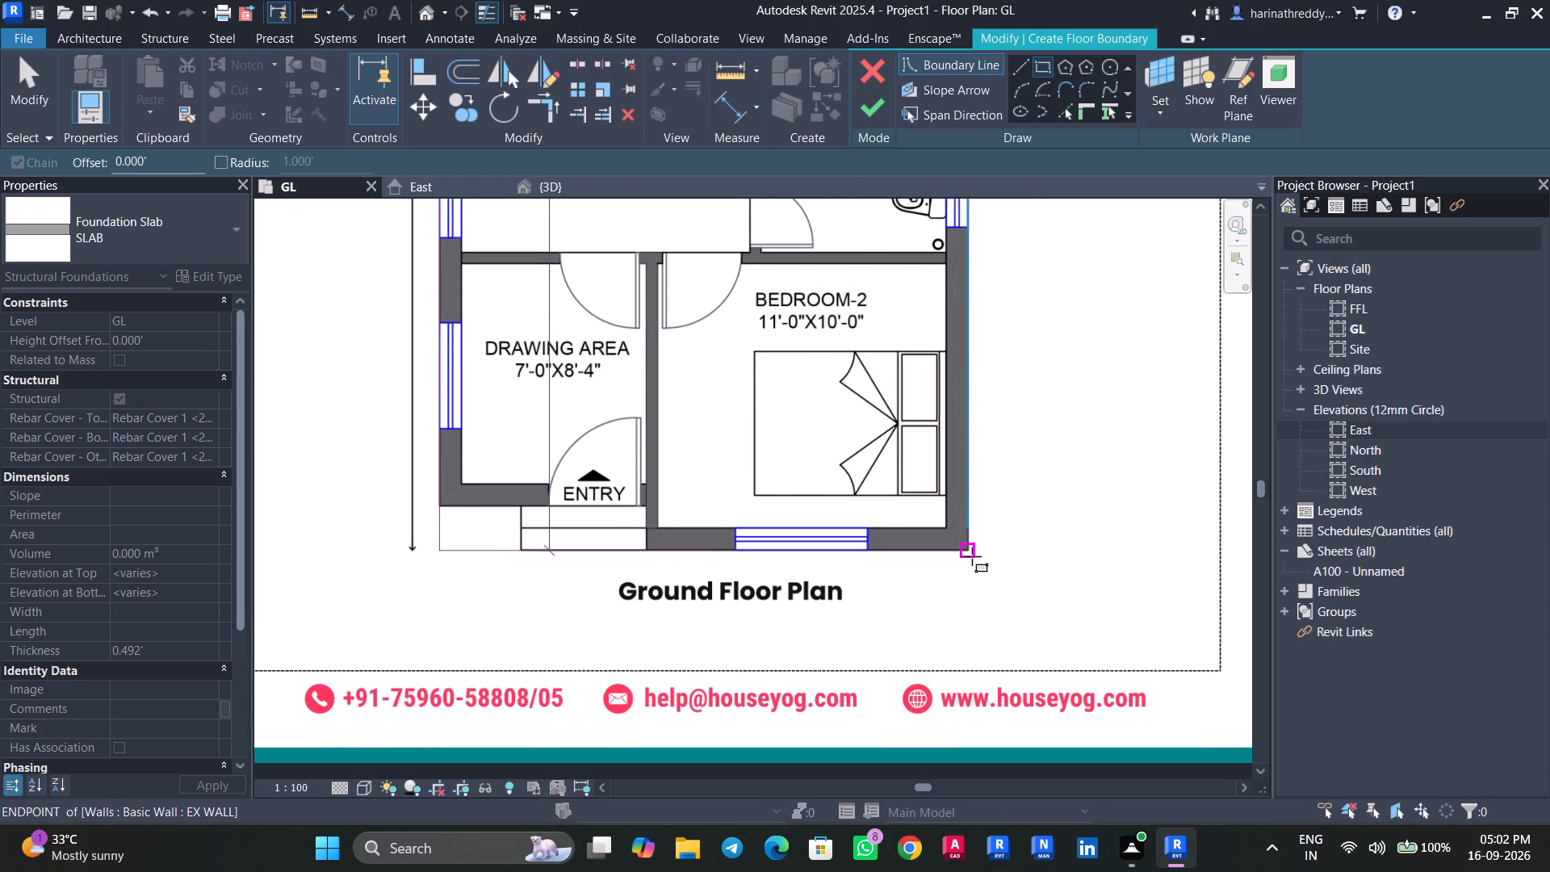
pyautogui.click(972, 556)
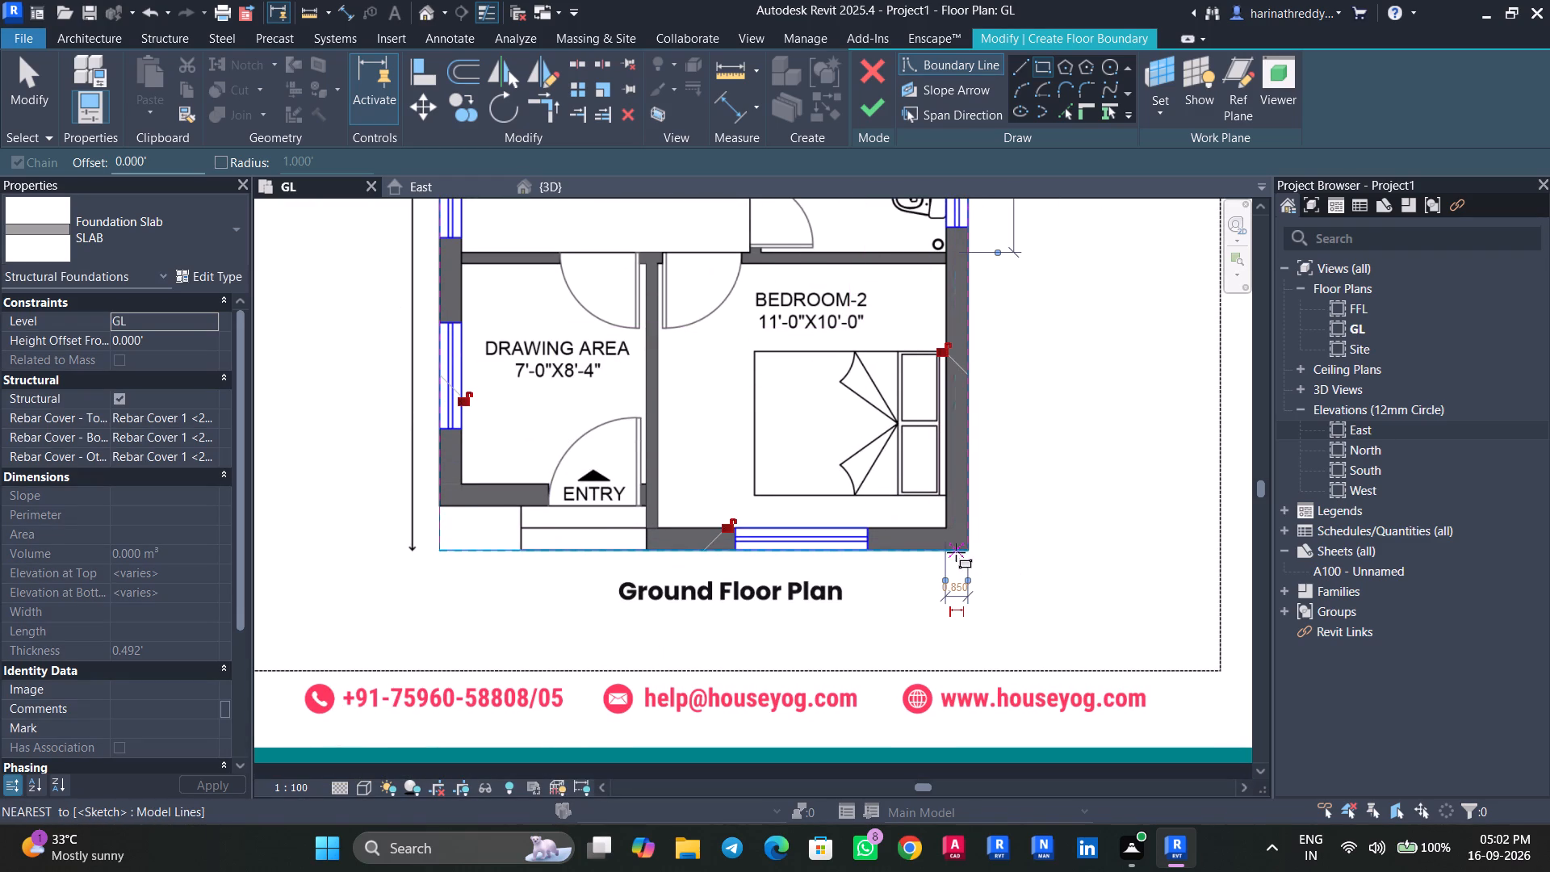
pyautogui.press('Escape')
pyautogui.scroll(-8, 465, 589)
pyautogui.press('Escape')
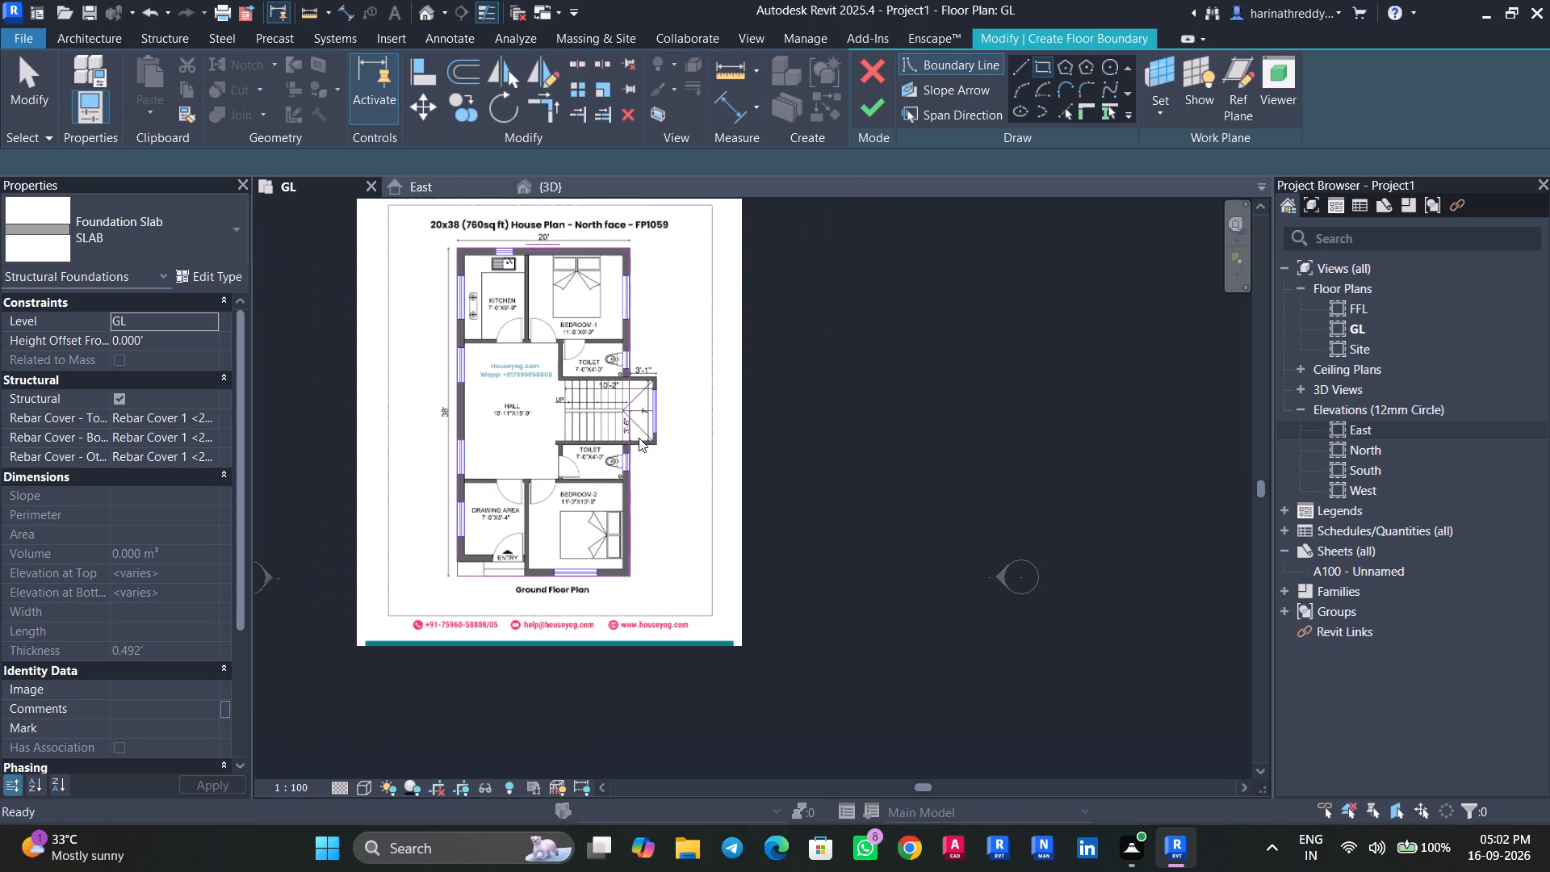
pyautogui.press('Escape')
# Sketch three boundary lines along the staircase projection's outer wall faces, extending about 3.11 ft beyond the main outside wall.
pyautogui.scroll(2, 754, 490)
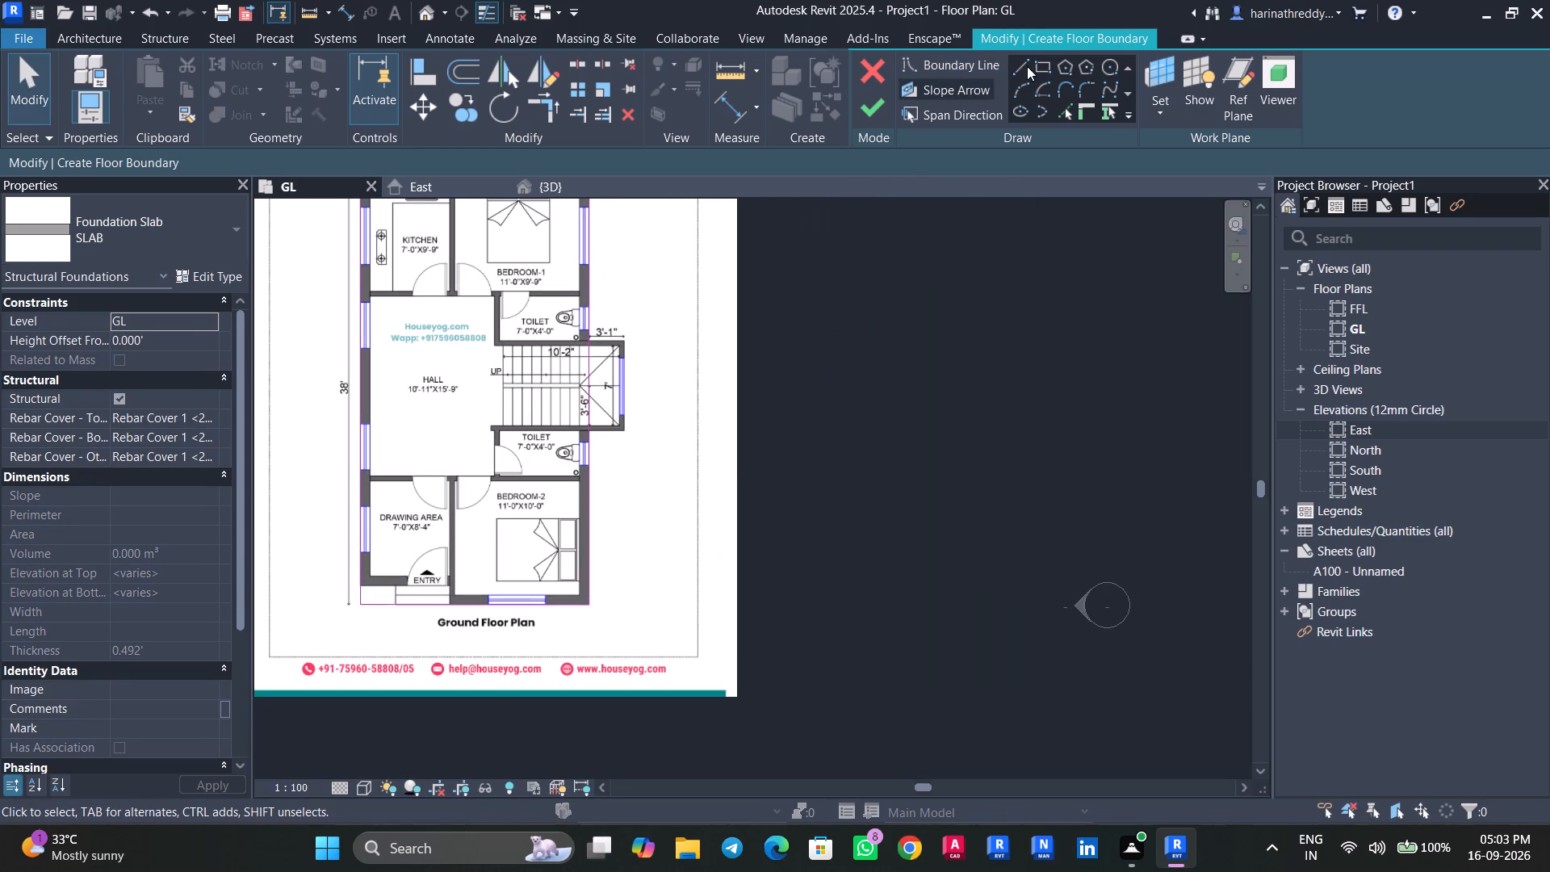
pyautogui.click(1027, 66)
pyautogui.scroll(7, 542, 415)
pyautogui.moveTo(624, 357); pyautogui.dragTo(636, 500, button='middle')
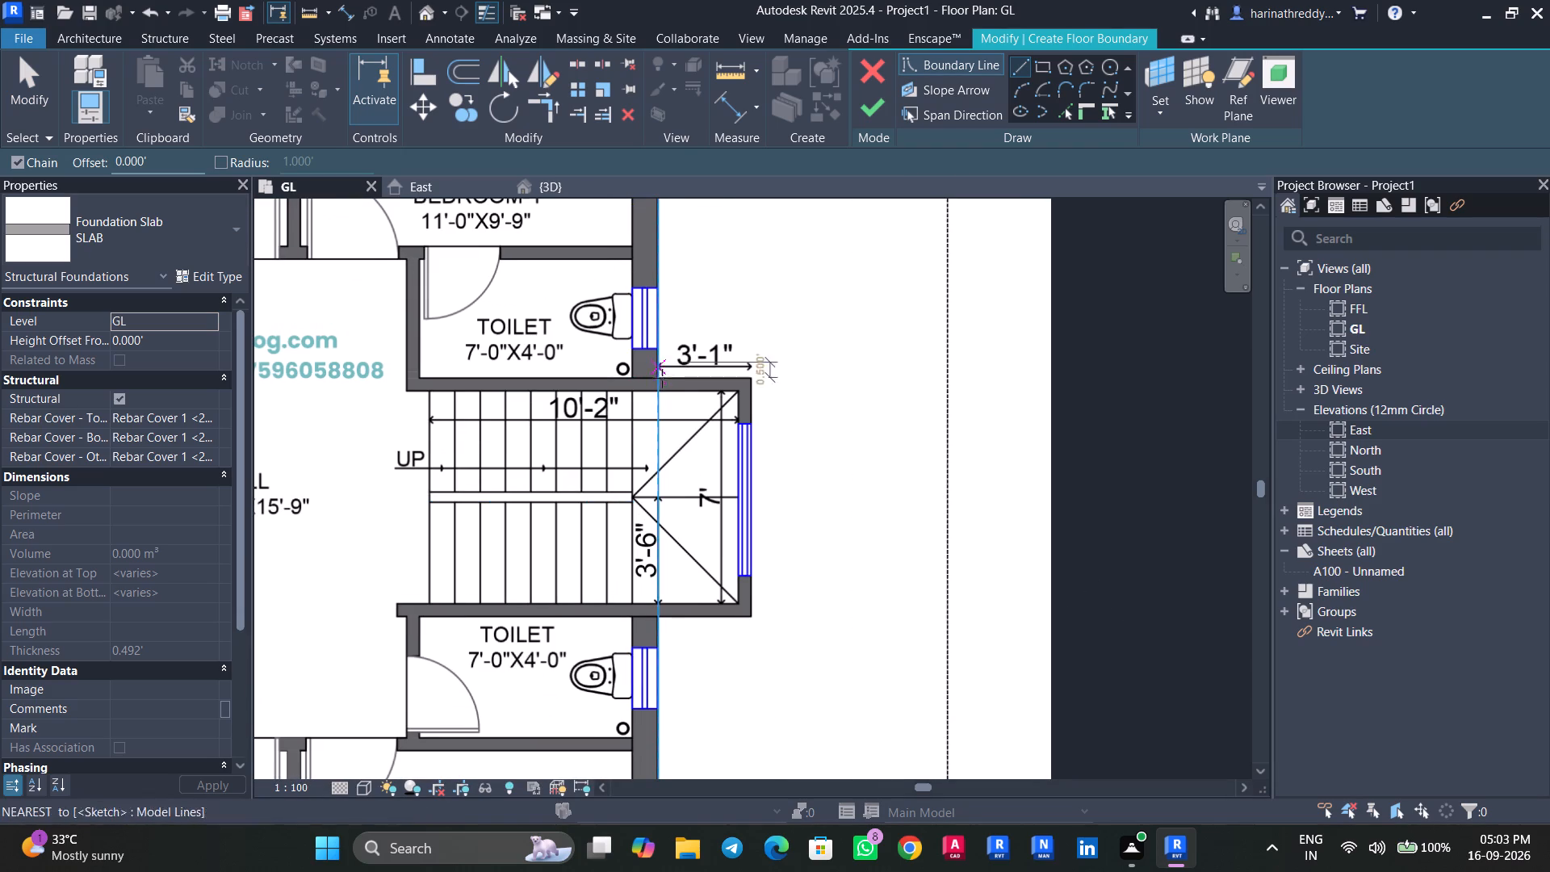
pyautogui.click(659, 379)
pyautogui.click(751, 380)
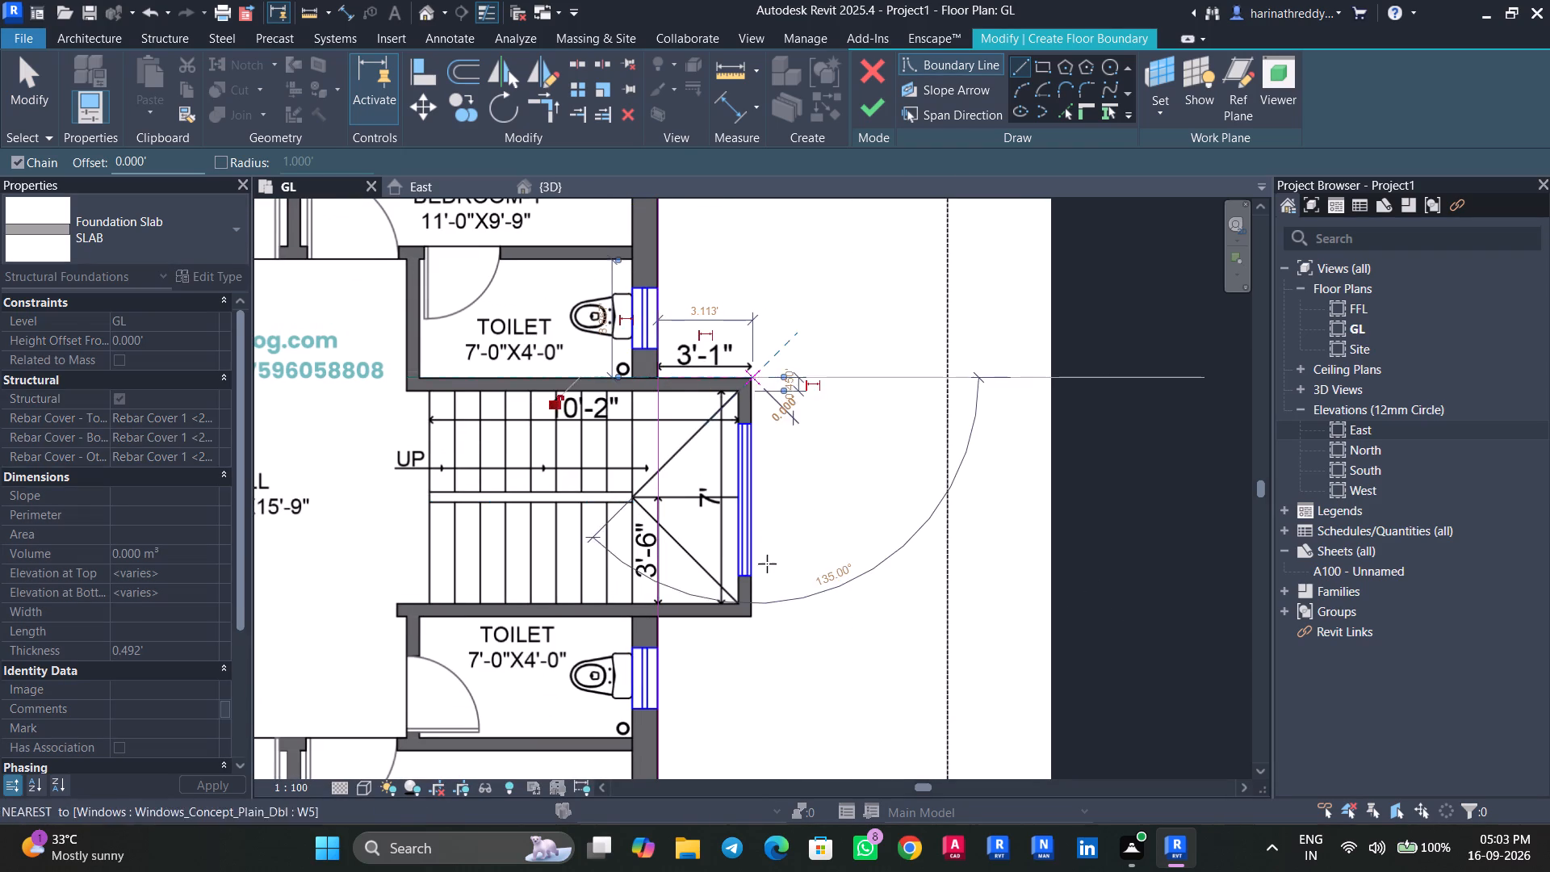
pyautogui.click(756, 614)
pyautogui.click(657, 617)
pyautogui.press('Escape')
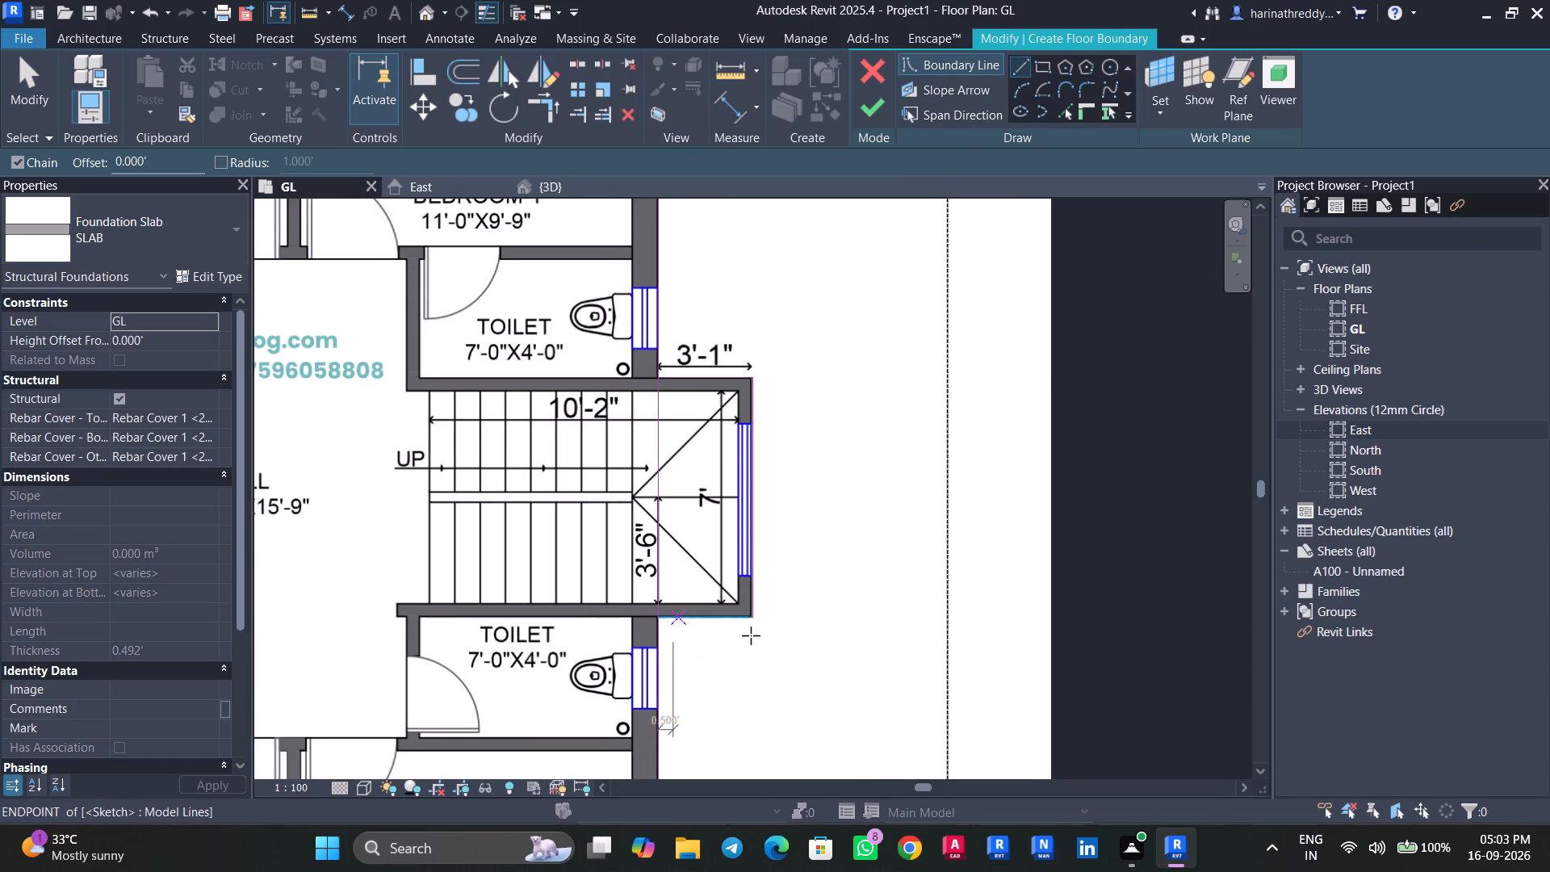
pyautogui.press('Escape')
pyautogui.press('Escape')
# Trim the rectangle's side line to the staircase projection's boundary lines, unjoining the elements.
pyautogui.press('t')
pyautogui.press('r')
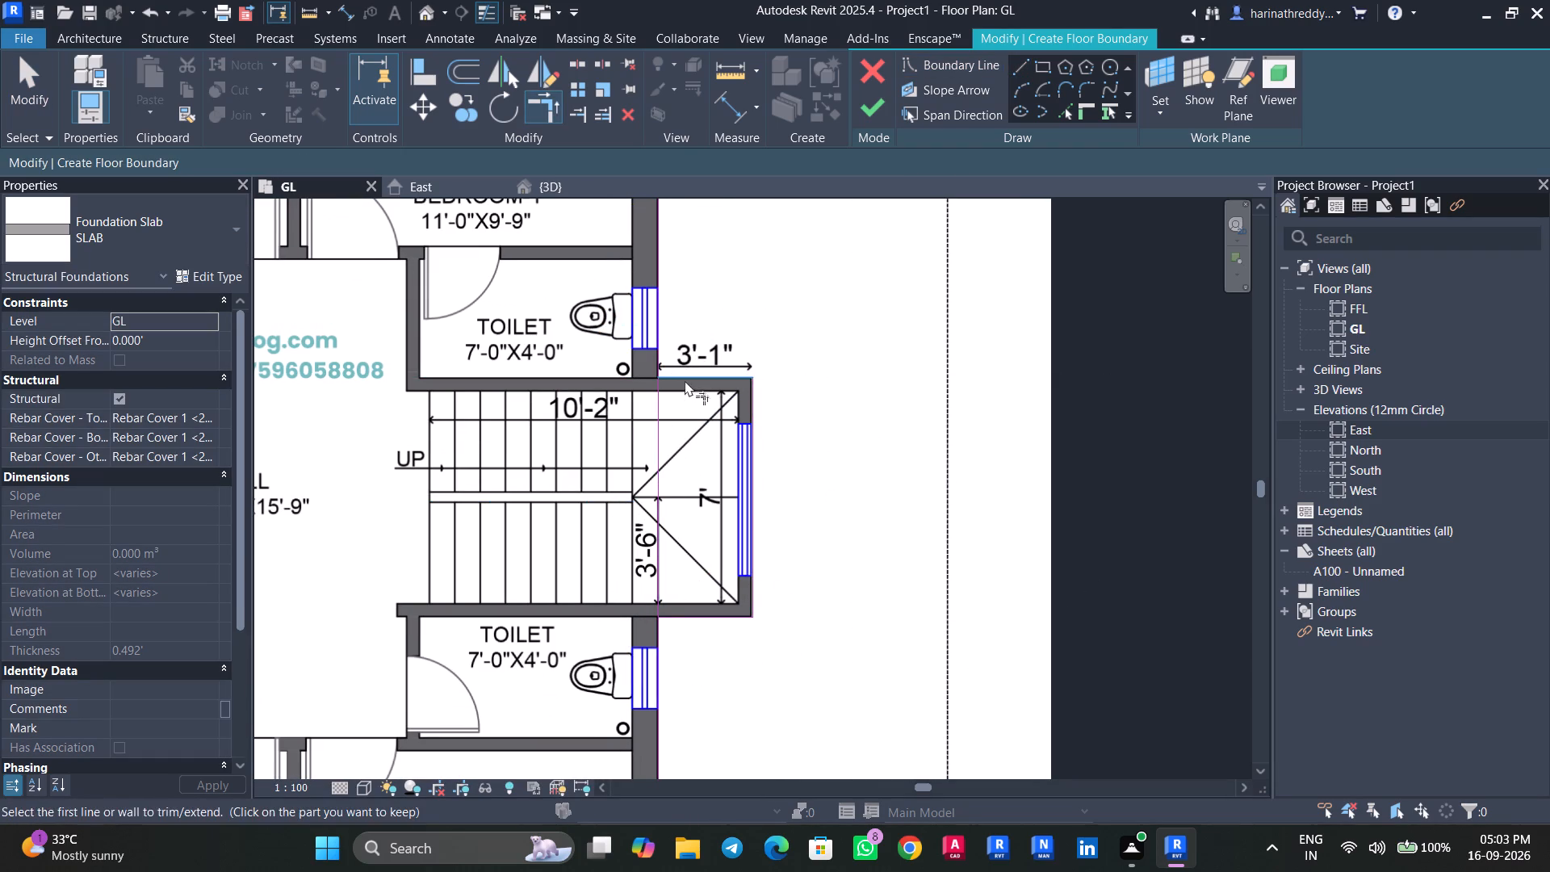
pyautogui.click(685, 379)
pyautogui.click(660, 353)
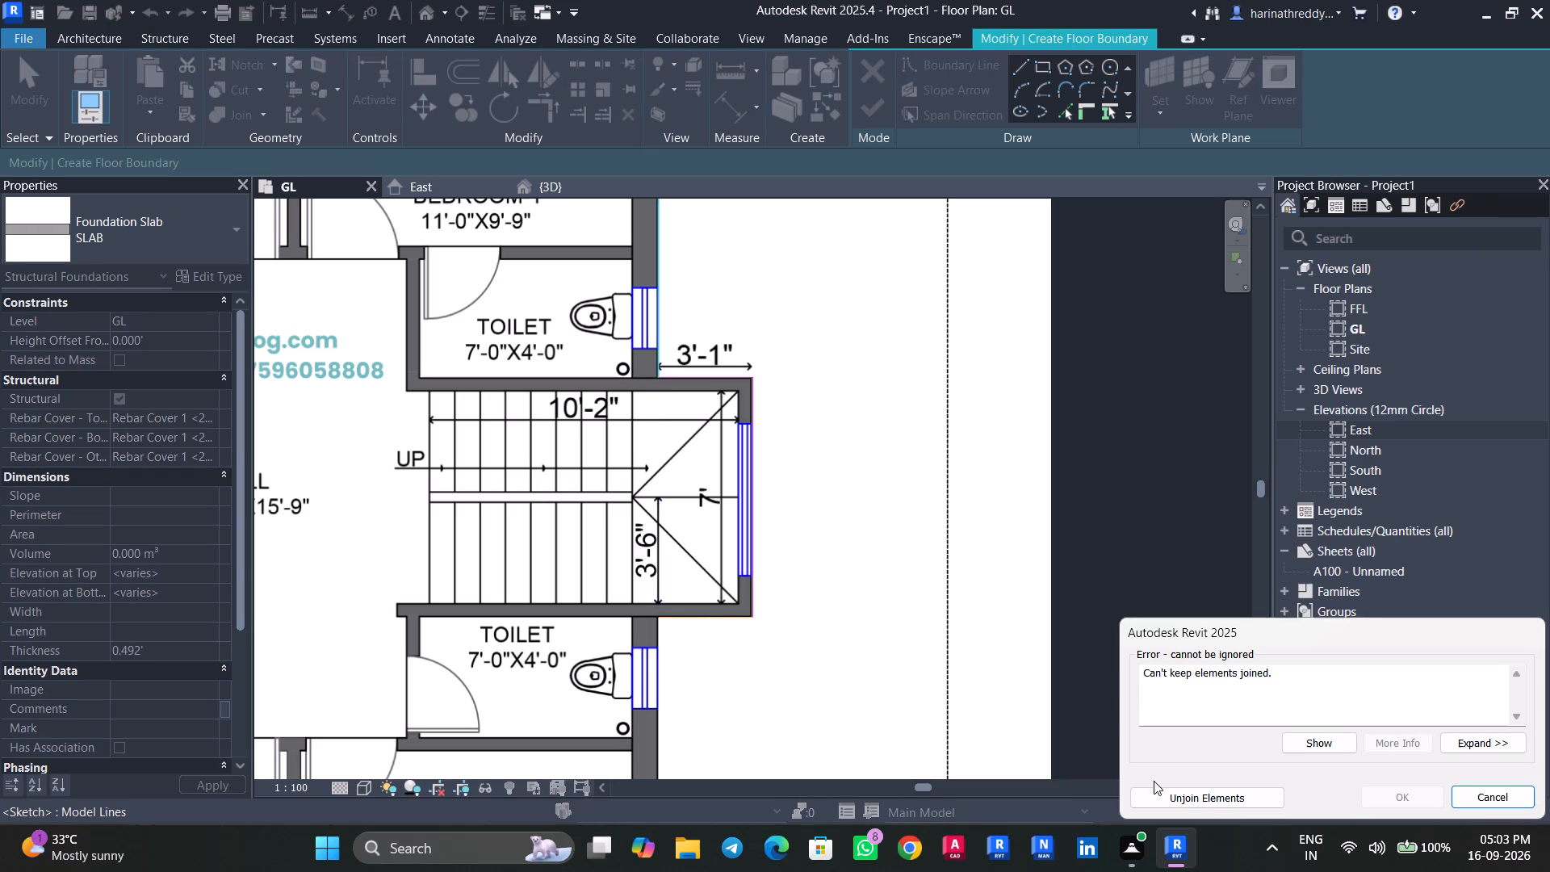
pyautogui.click(1174, 795)
pyautogui.click(691, 614)
pyautogui.click(662, 639)
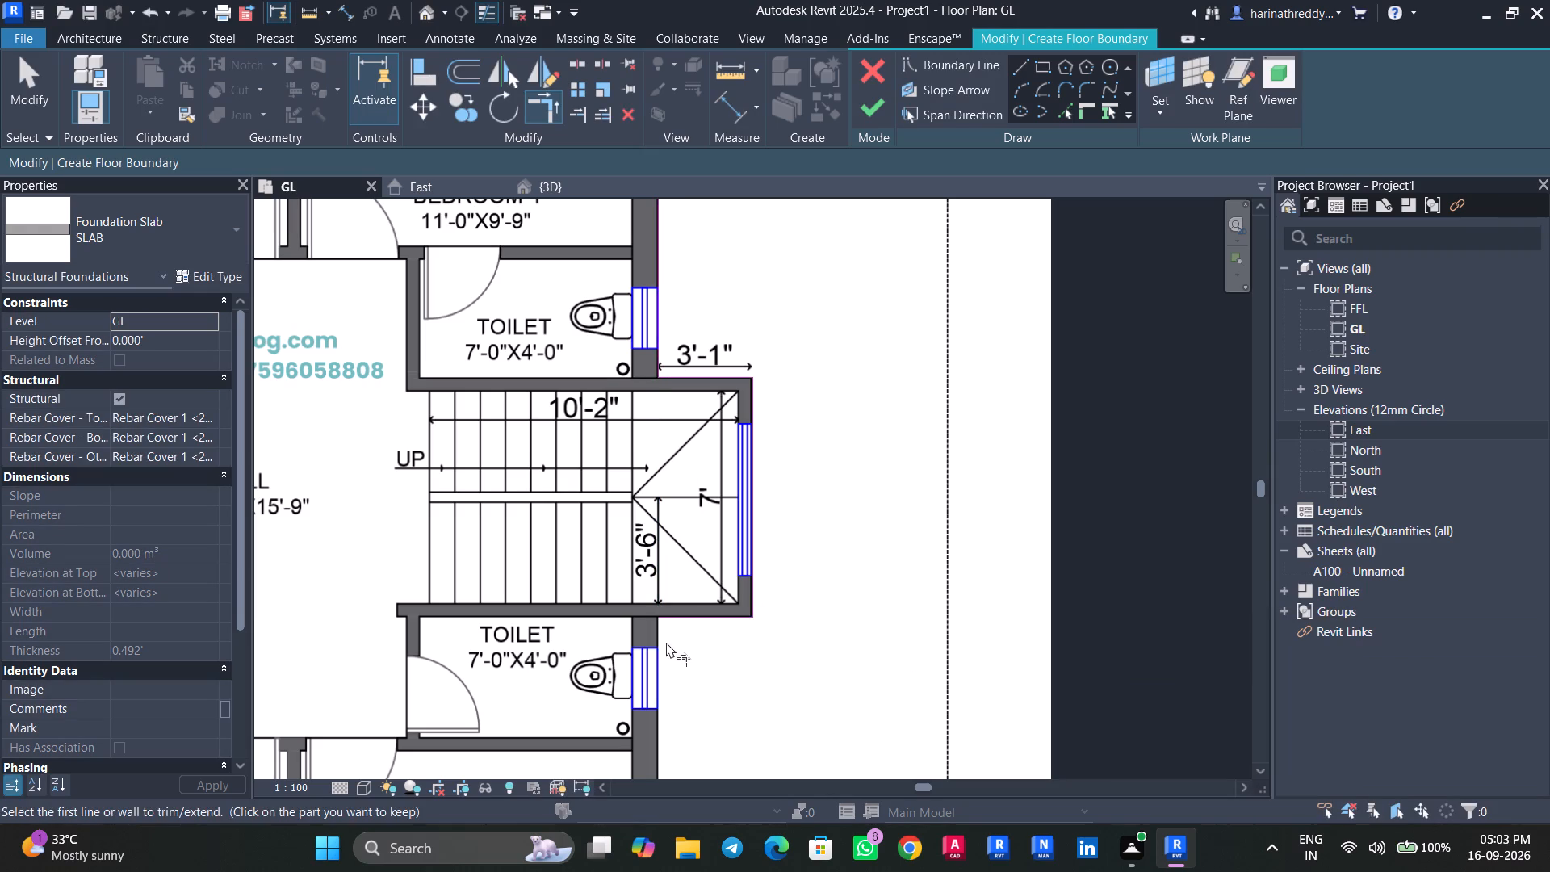
pyautogui.press('Escape')
pyautogui.press('Escape')
# Draw the missing boundary line, about 15.2 ft, from Bedroom-2's outer corner to the staircase projection, and finish the slab sketch.
pyautogui.click(659, 666)
pyautogui.scroll(-3, 687, 679)
pyautogui.moveTo(694, 663); pyautogui.dragTo(781, 381, button='middle')
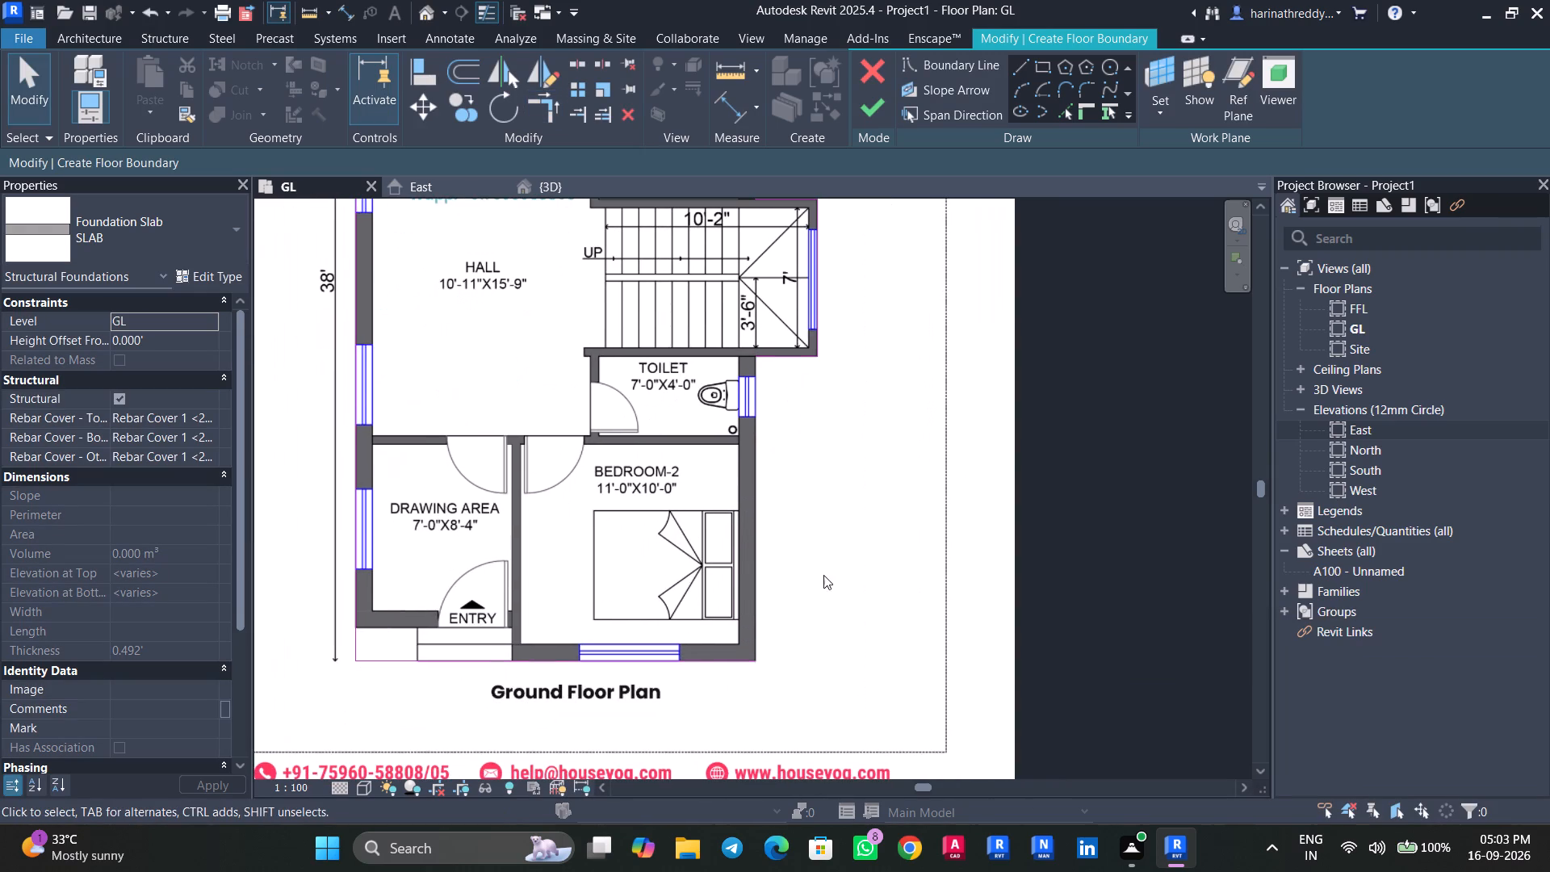
pyautogui.click(1028, 61)
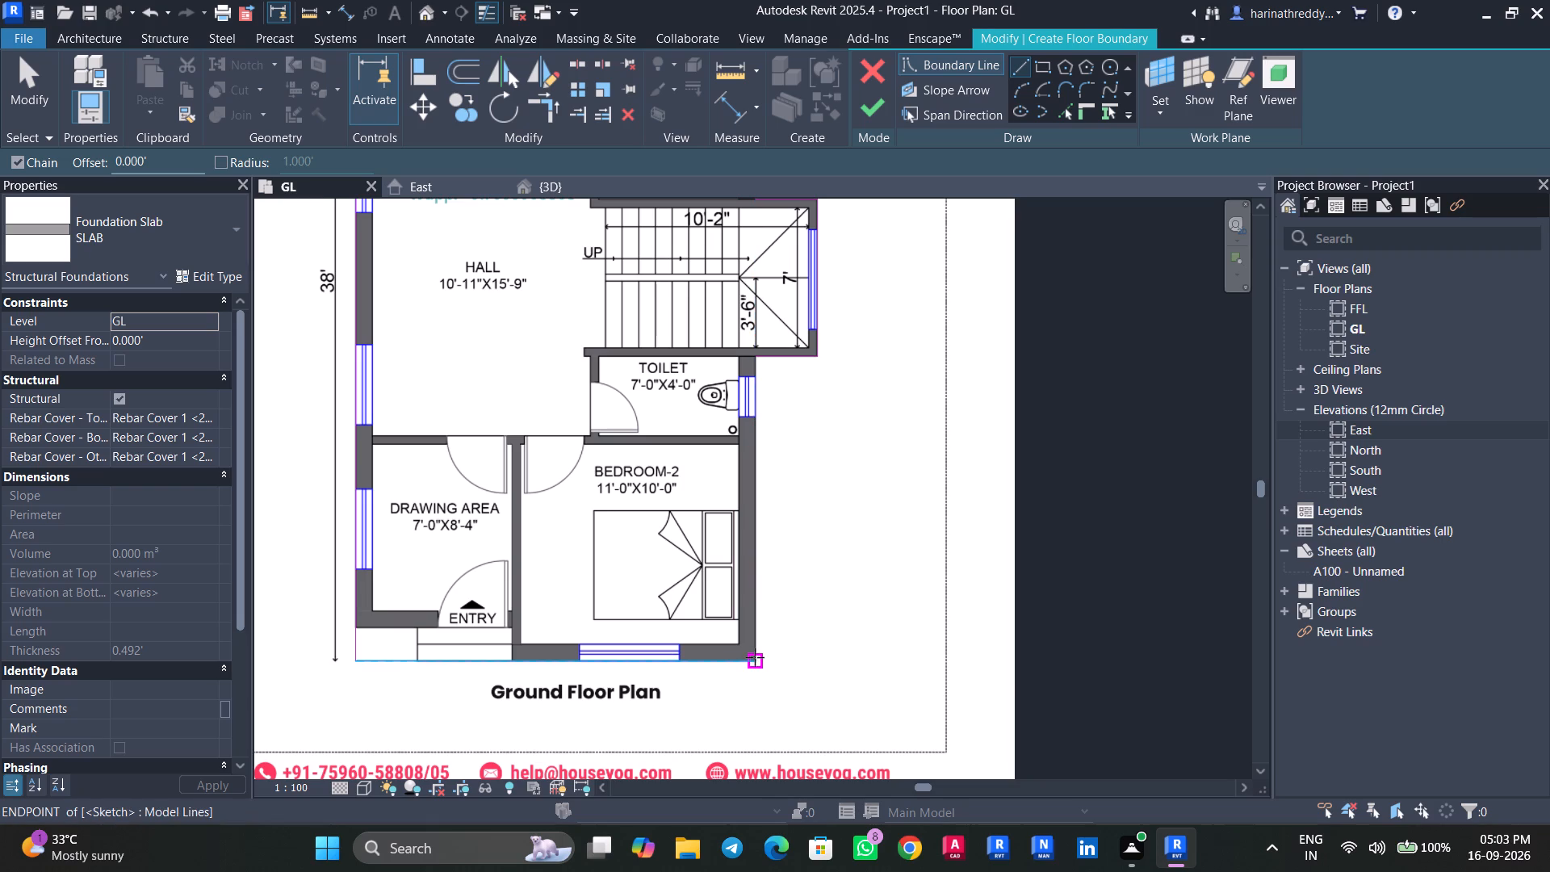
pyautogui.click(755, 657)
pyautogui.moveTo(768, 389); pyautogui.dragTo(793, 602, button='middle')
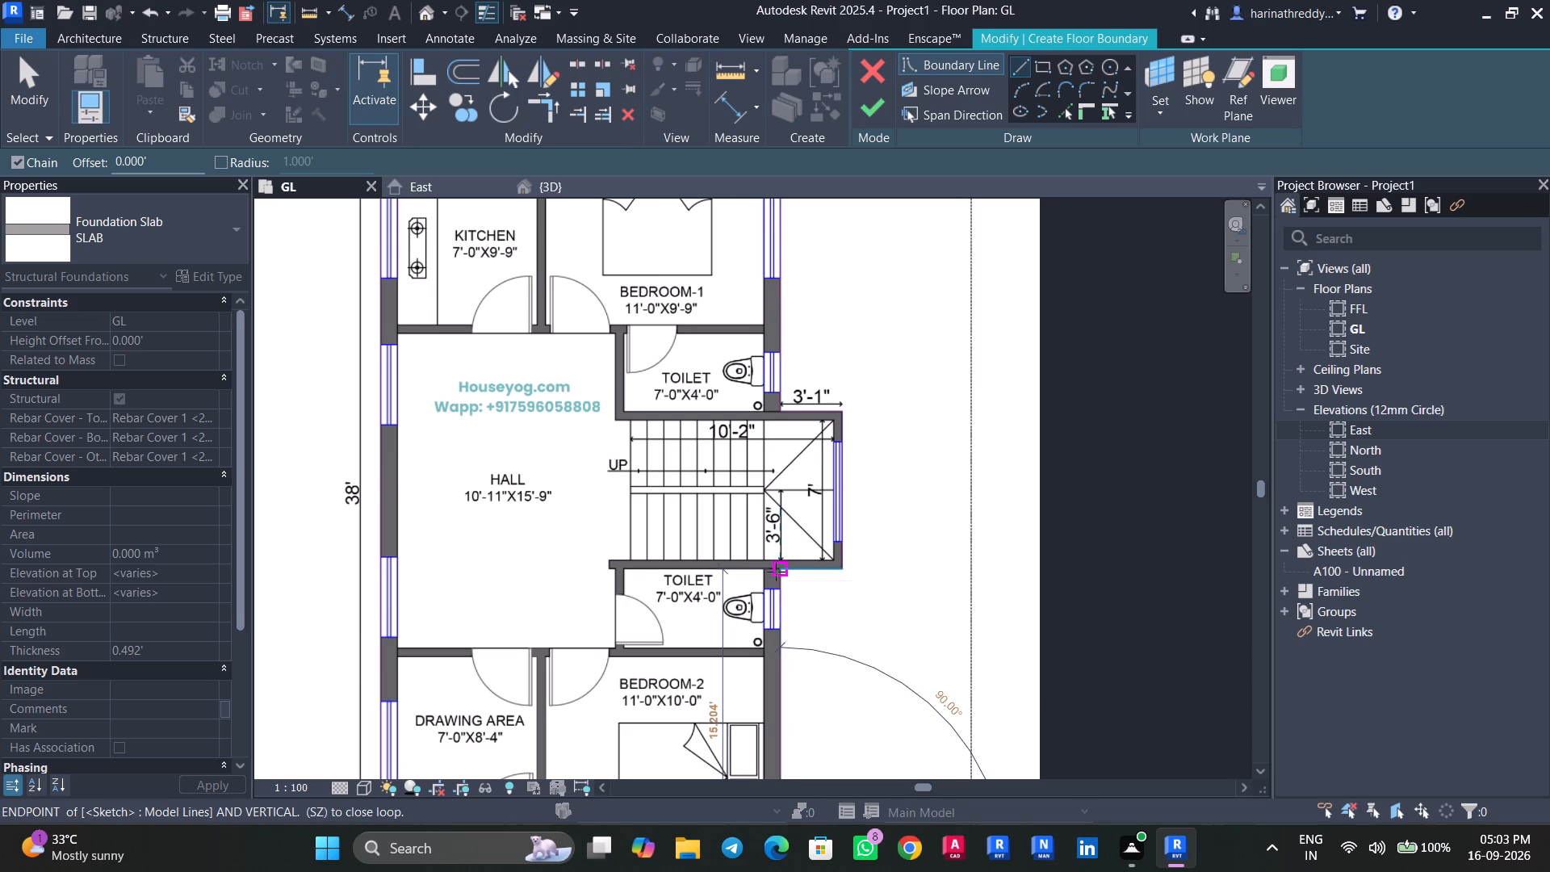
pyautogui.click(776, 572)
pyautogui.press('Escape')
pyautogui.press('Escape')
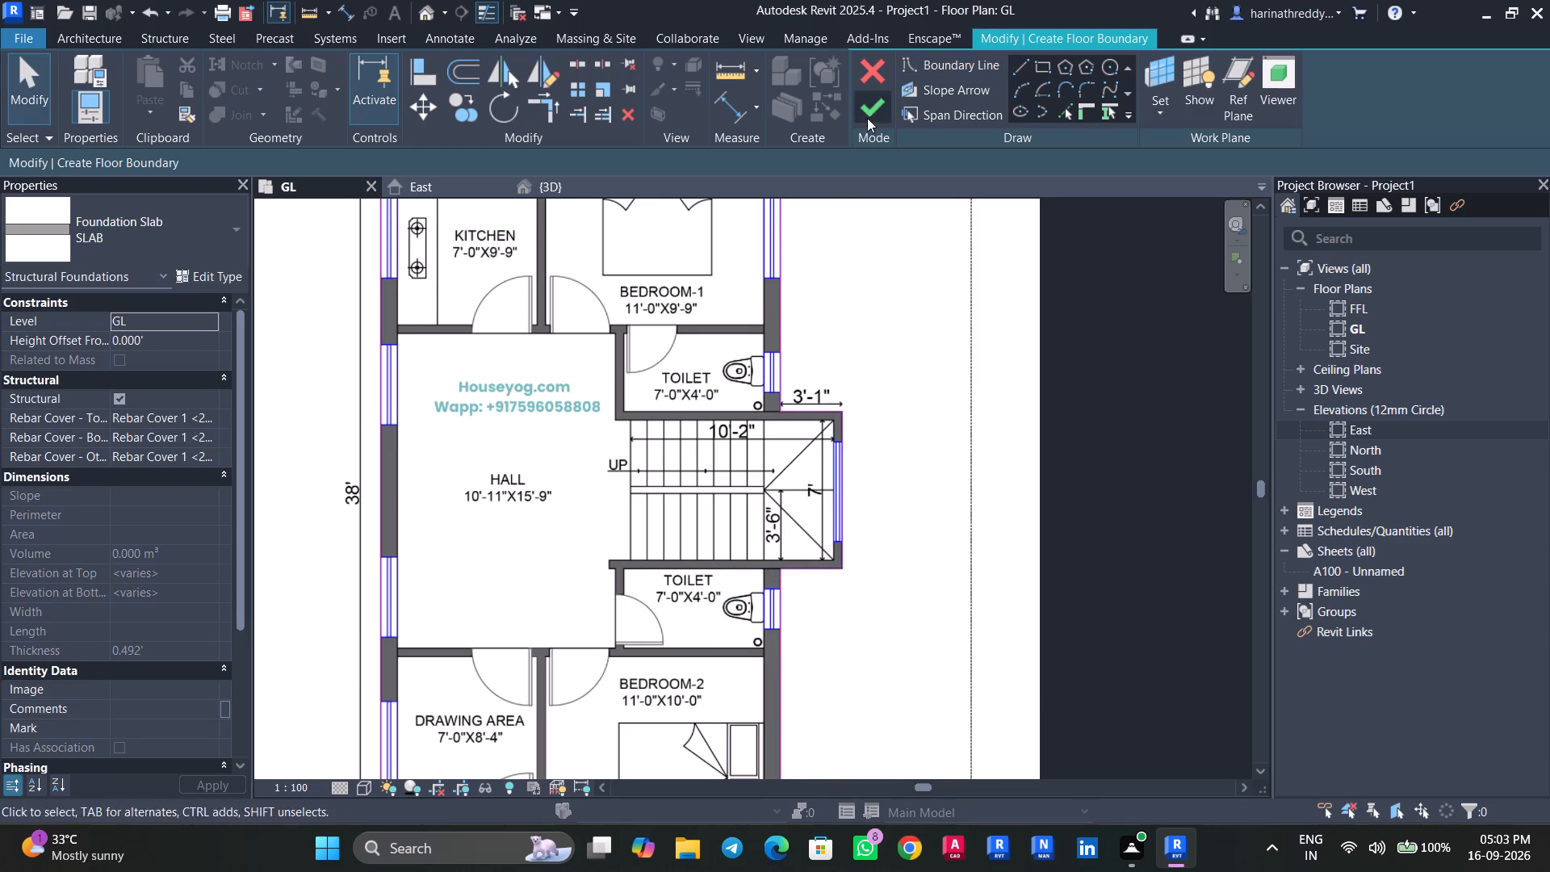
pyautogui.click(867, 119)
# In the 3D view, set the slab's level to FFL and its height offset from level to 150 mm.
pyautogui.click(546, 183)
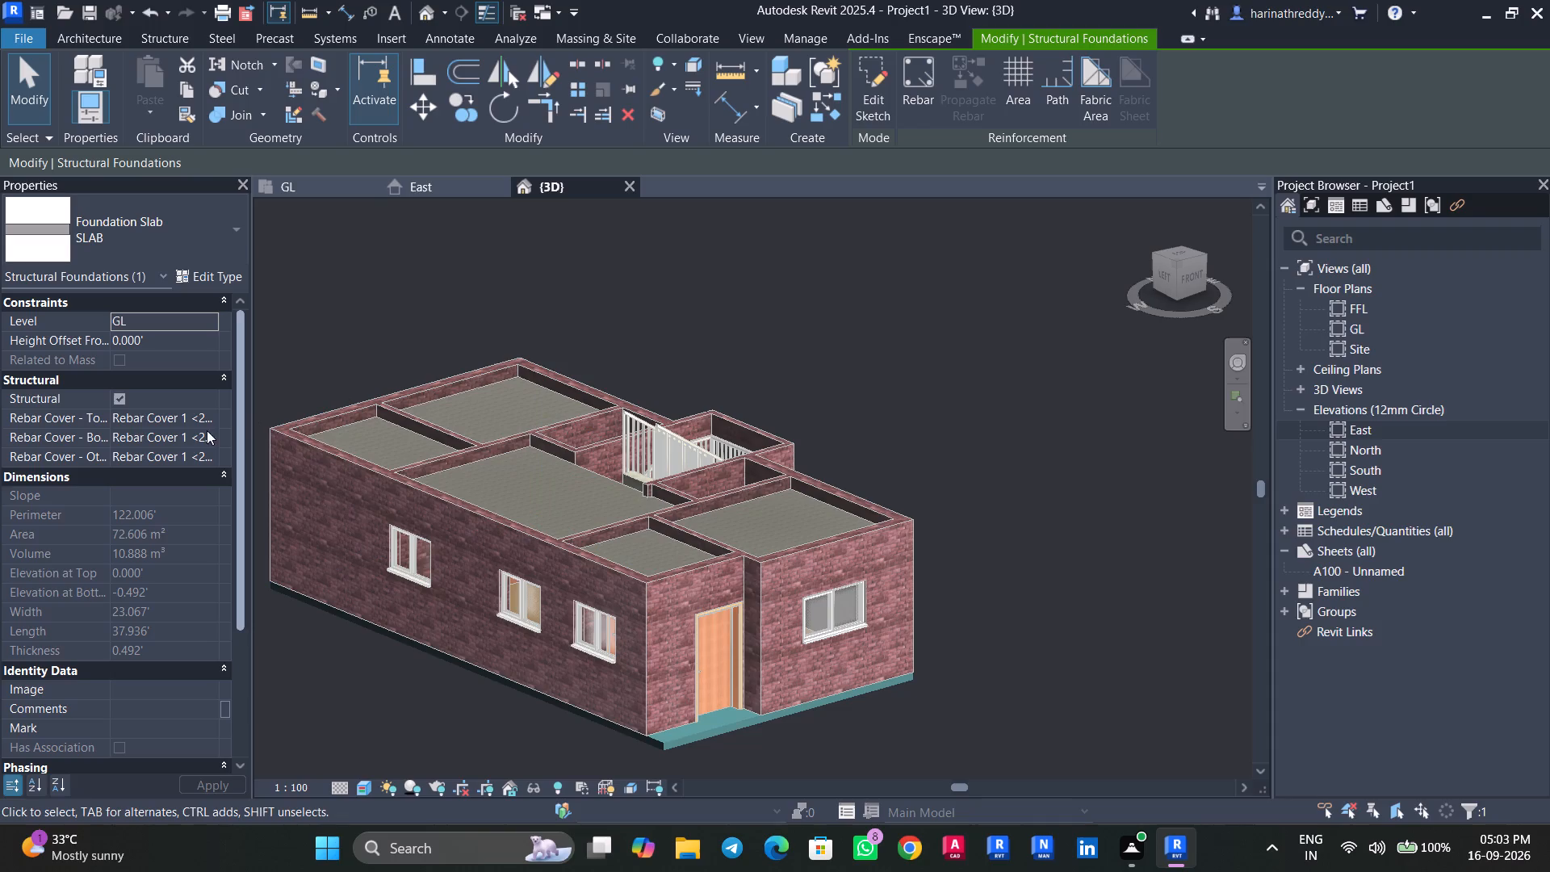
pyautogui.click(210, 320)
pyautogui.click(178, 356)
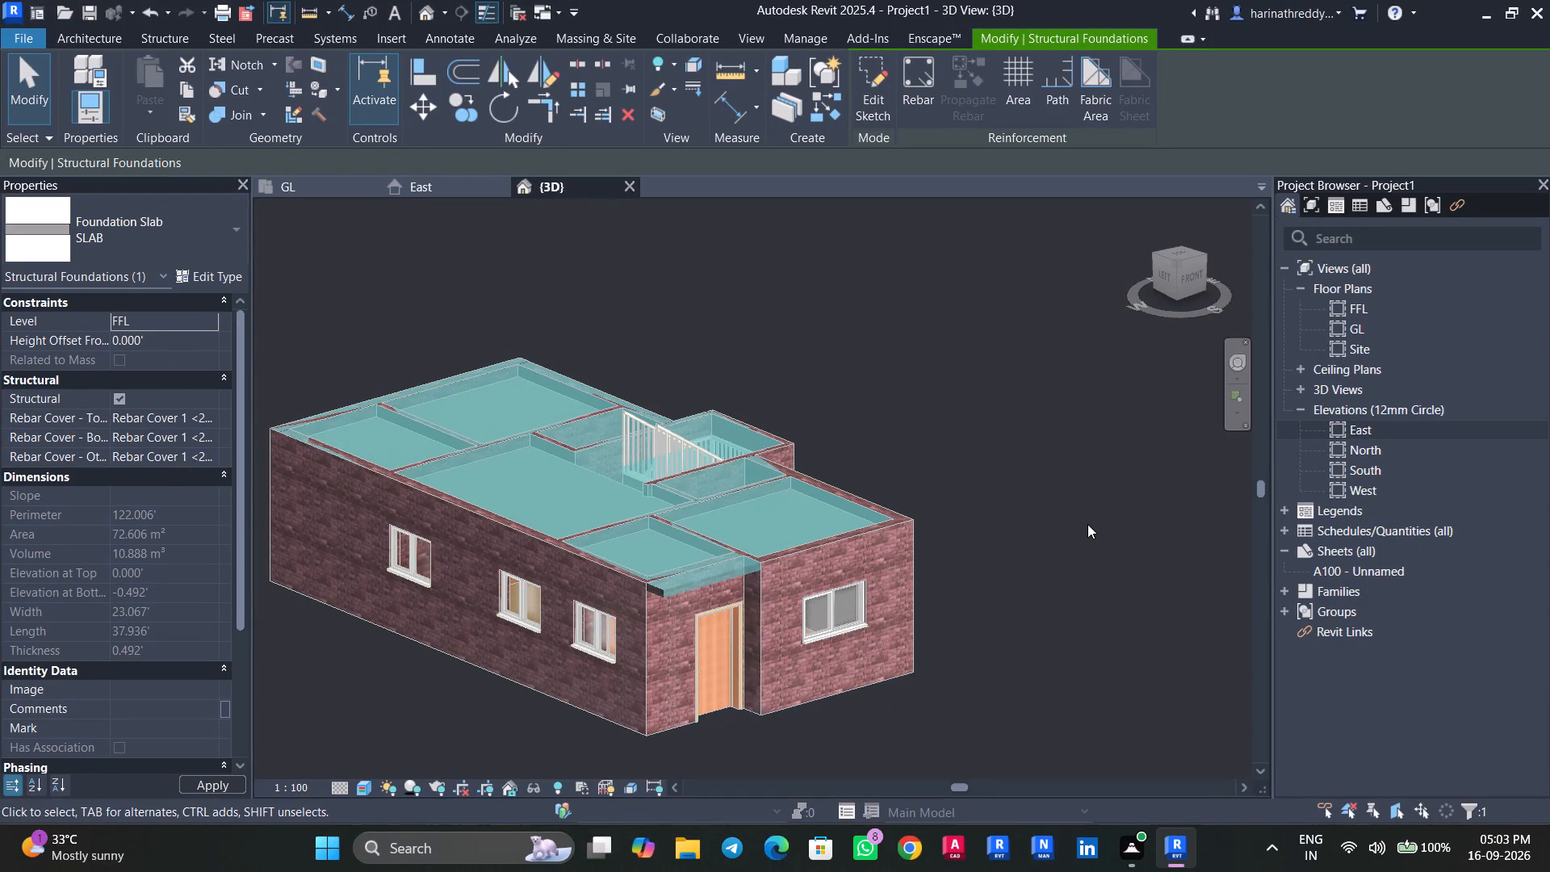
pyautogui.click(174, 344)
pyautogui.write('150MM')
pyautogui.press('Return')
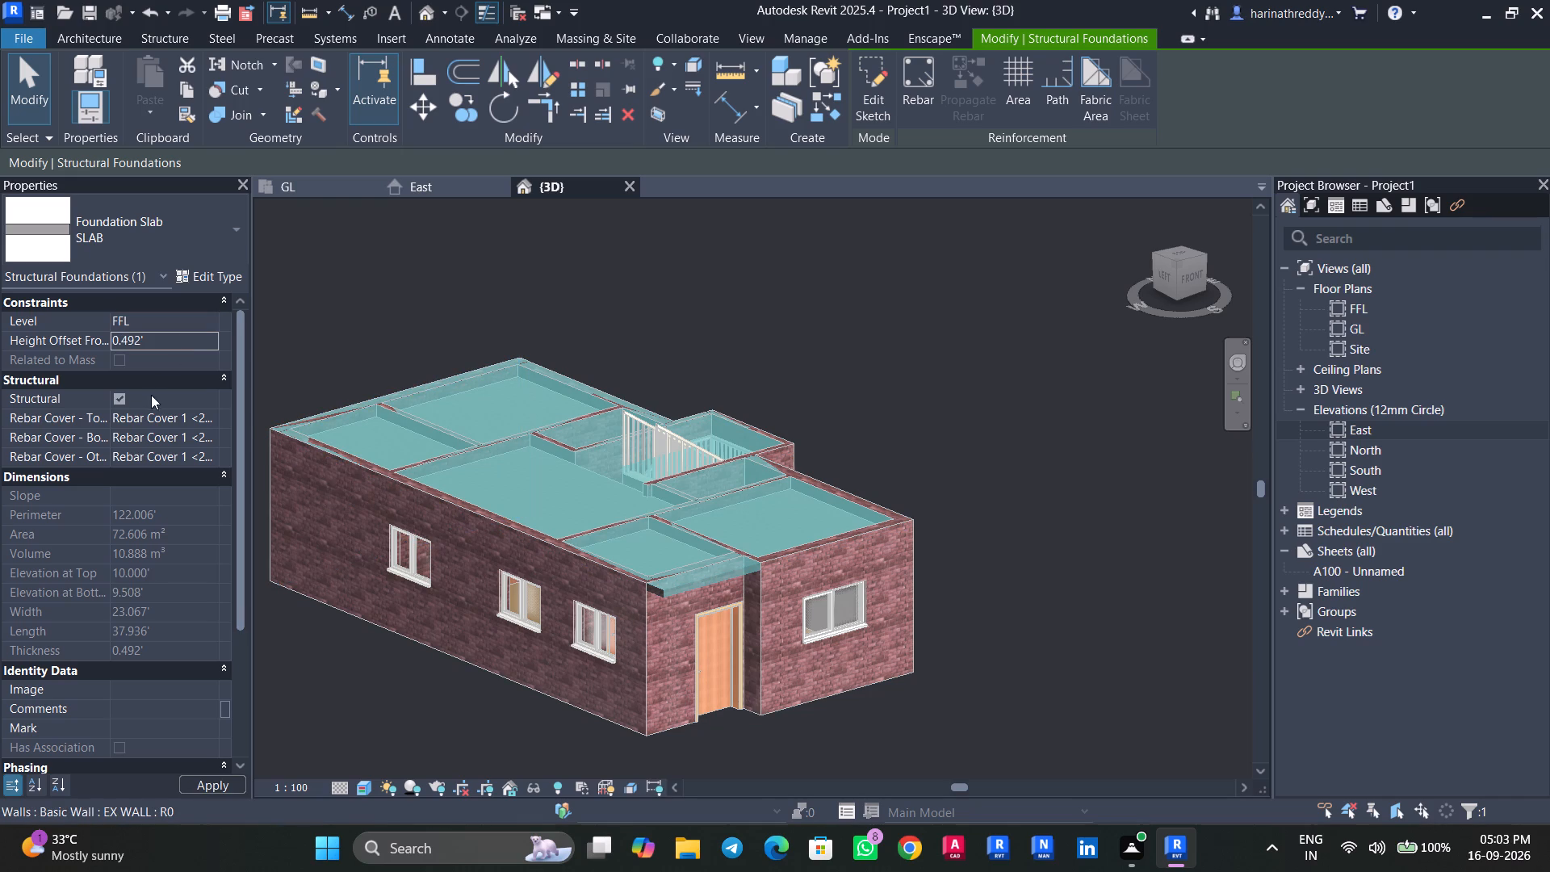
pyautogui.press('Escape')
pyautogui.press('Escape')
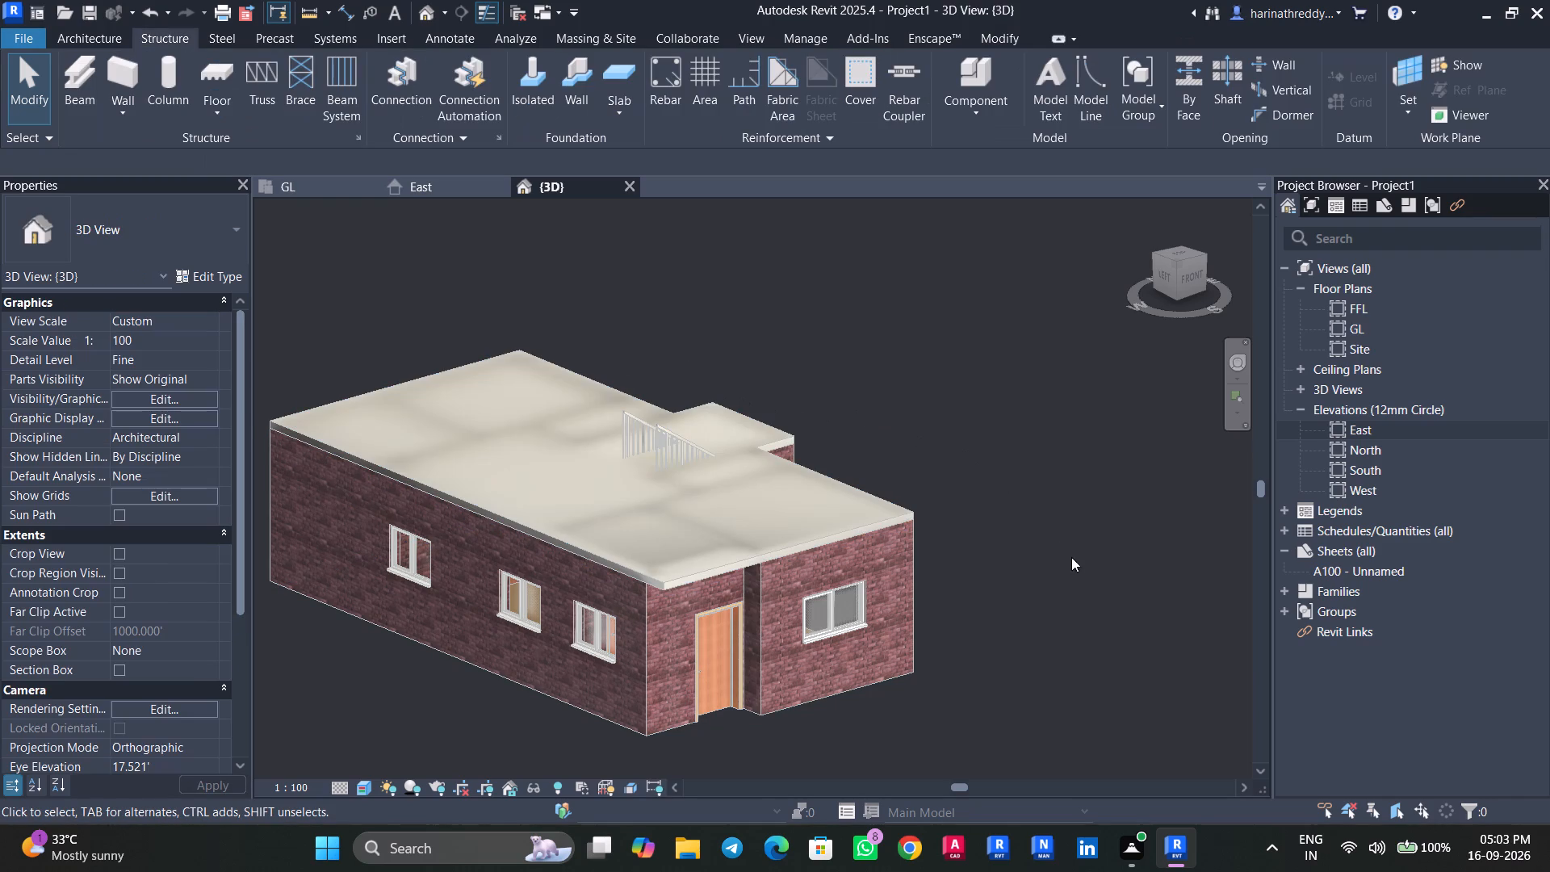
# Return to the GL floor plan.
pyautogui.keyDown('shift'); pyautogui.moveTo(1083, 578); pyautogui.dragTo(1090, 718, button='middle'); pyautogui.keyUp('shift')
pyautogui.click(300, 191)
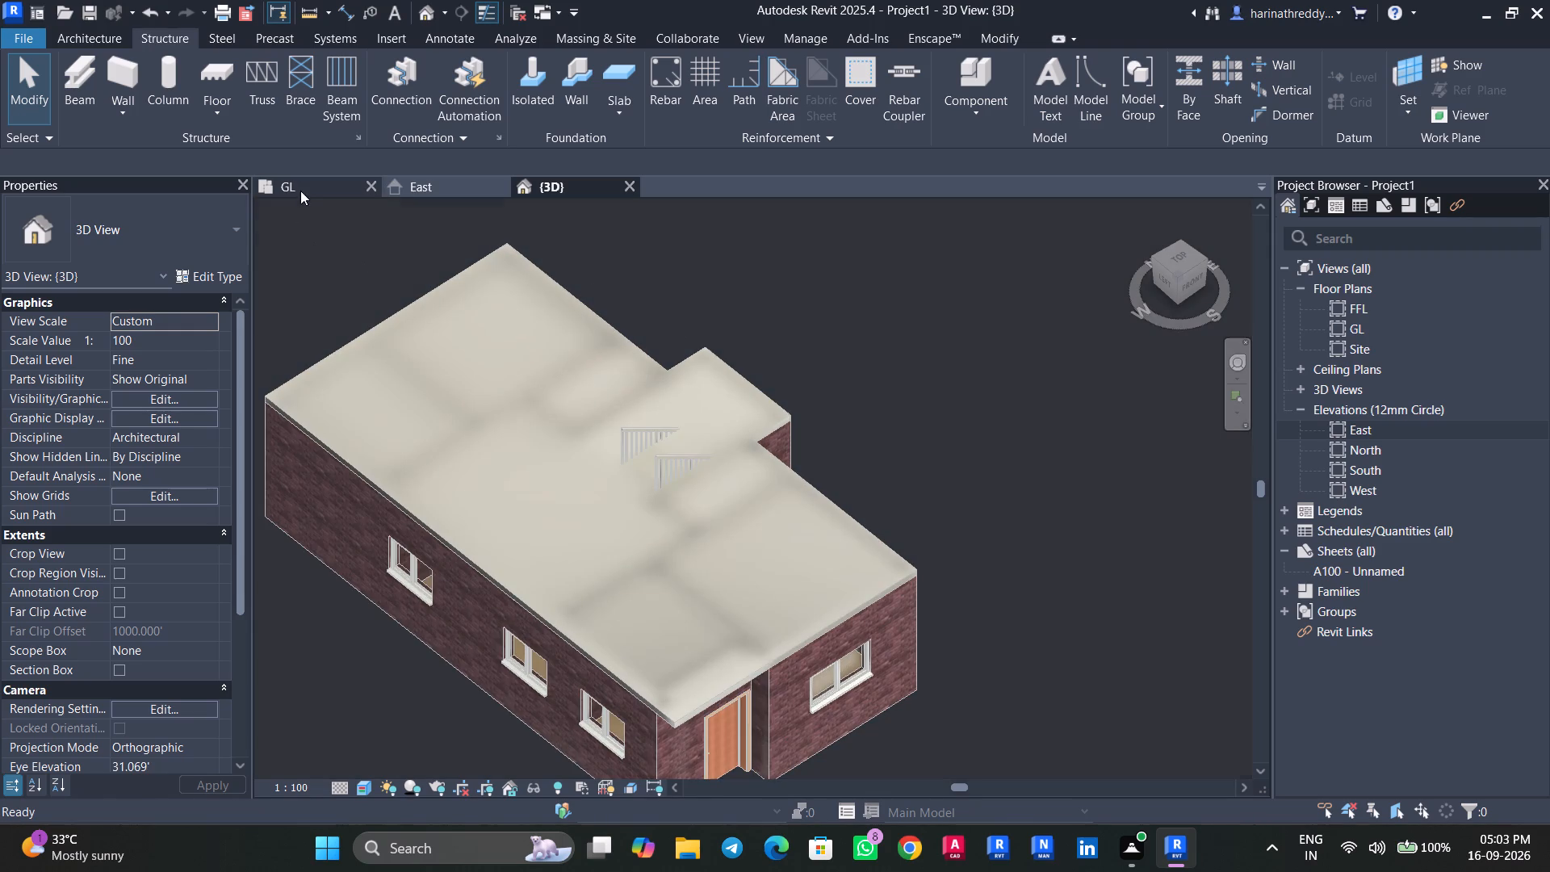
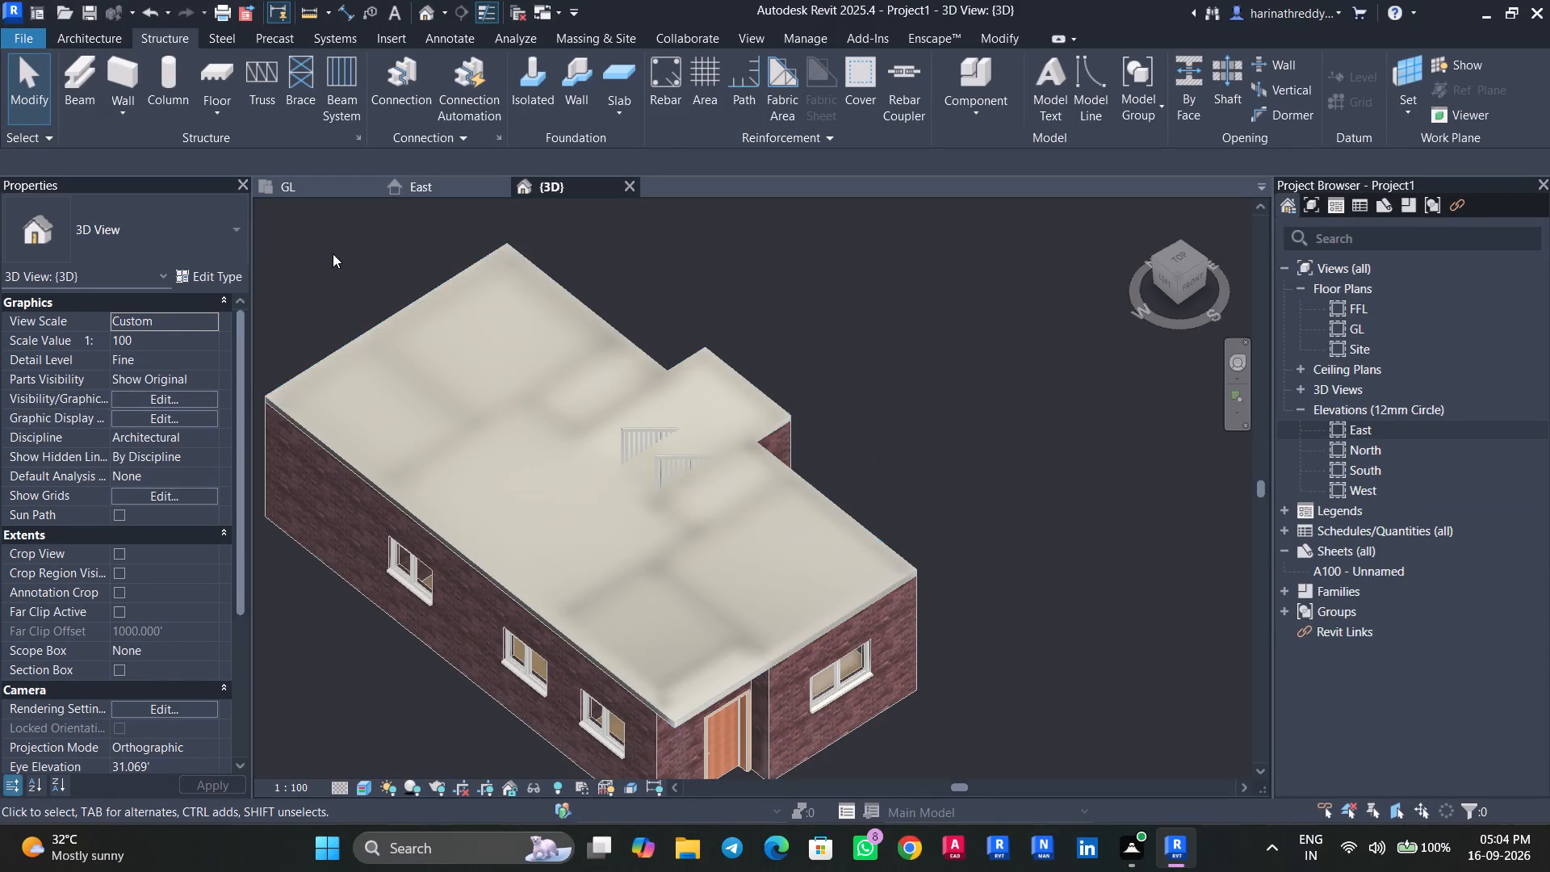
# Start a shaft opening sketch in the GL floor plan.
pyautogui.click(316, 191)
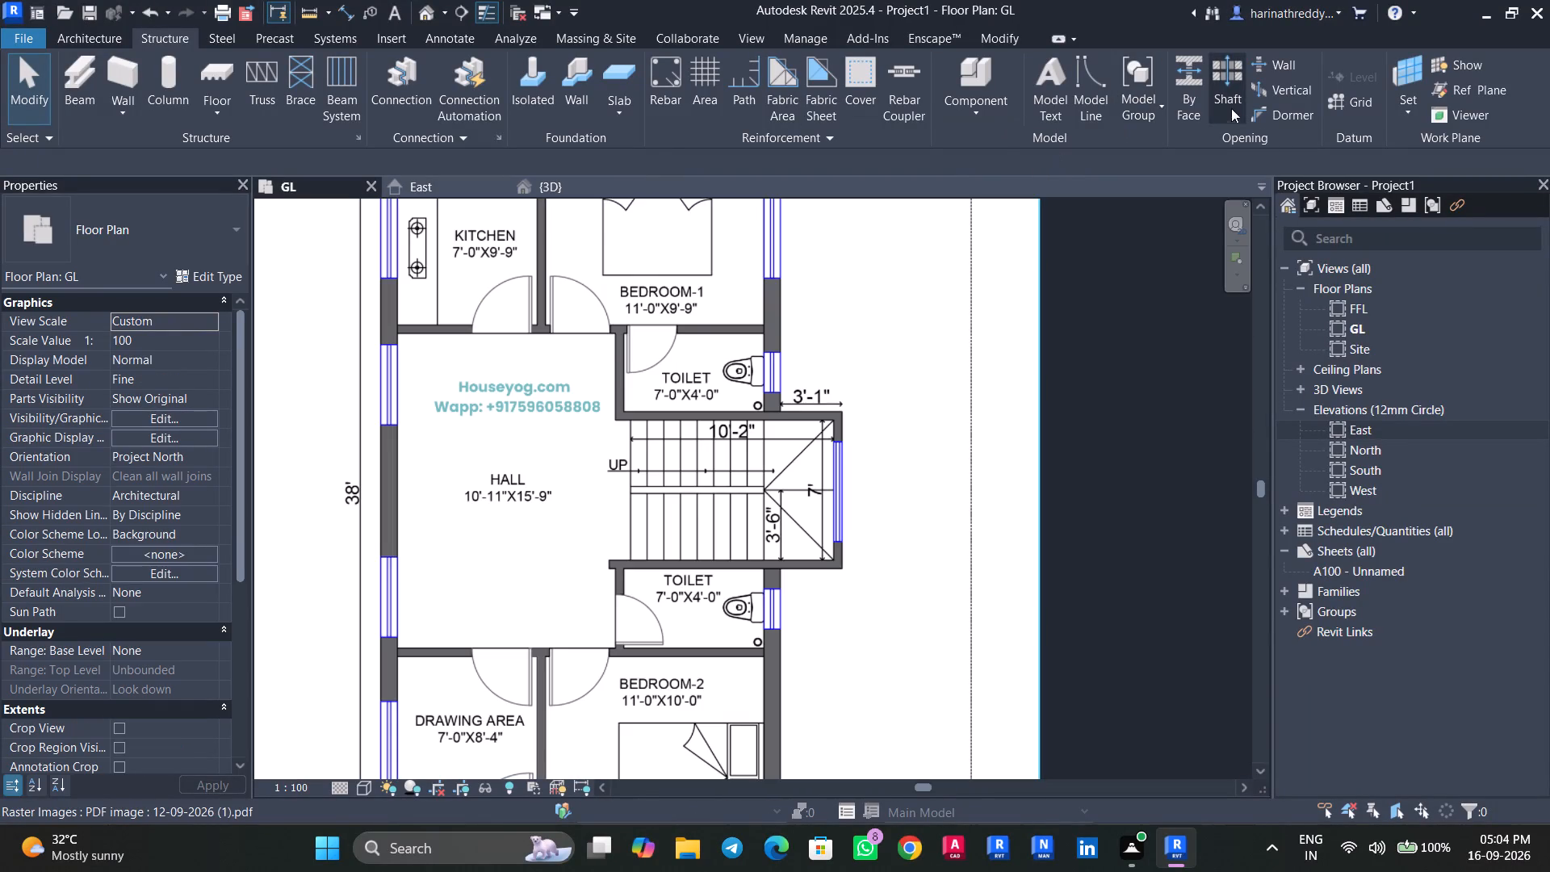
pyautogui.click(1227, 101)
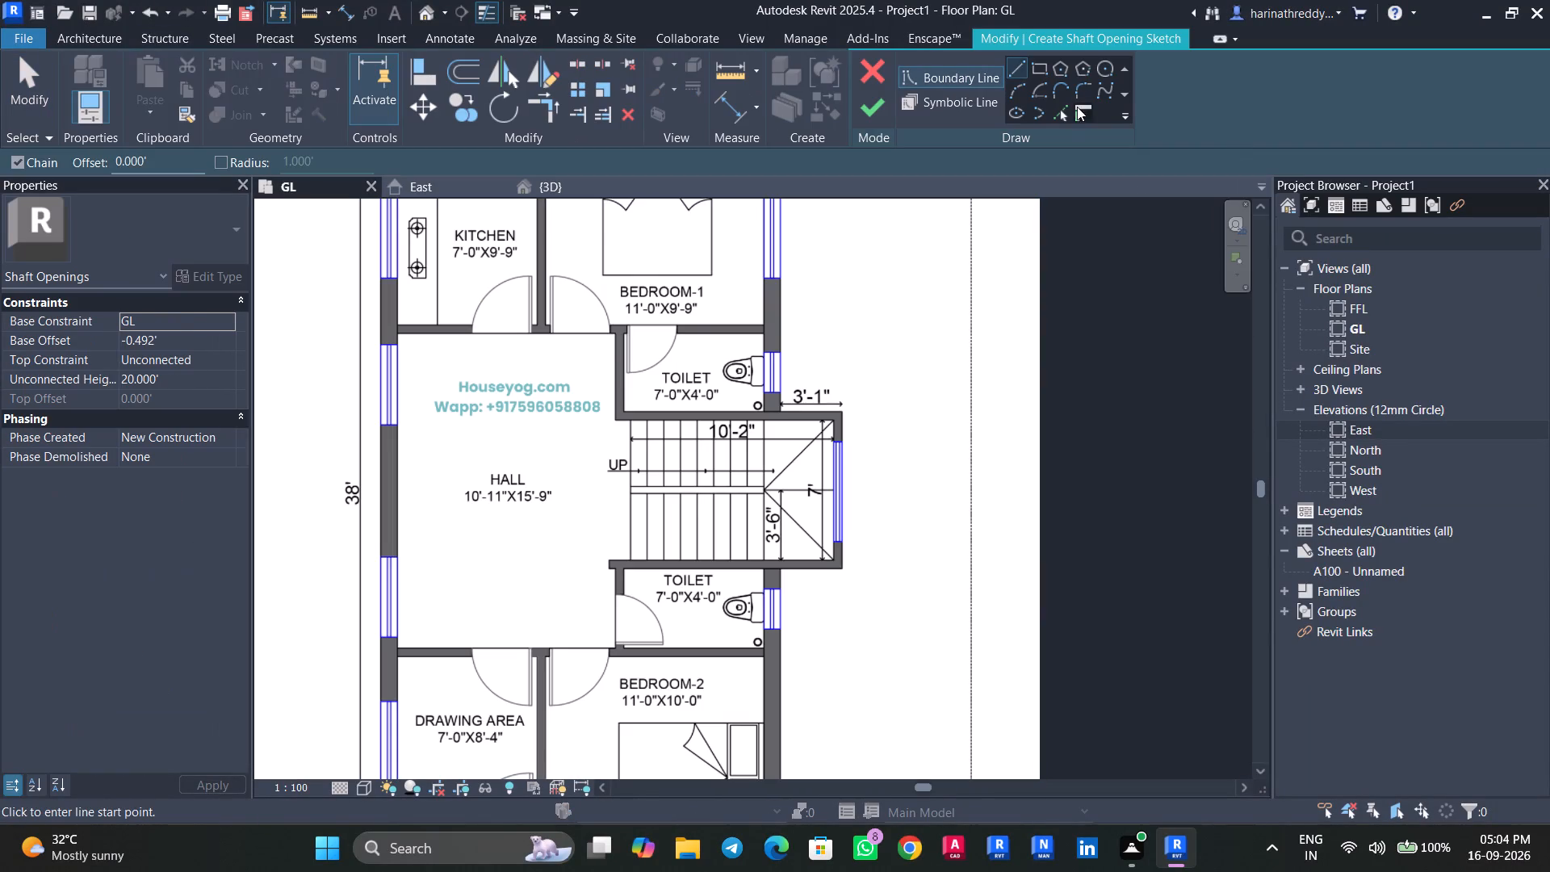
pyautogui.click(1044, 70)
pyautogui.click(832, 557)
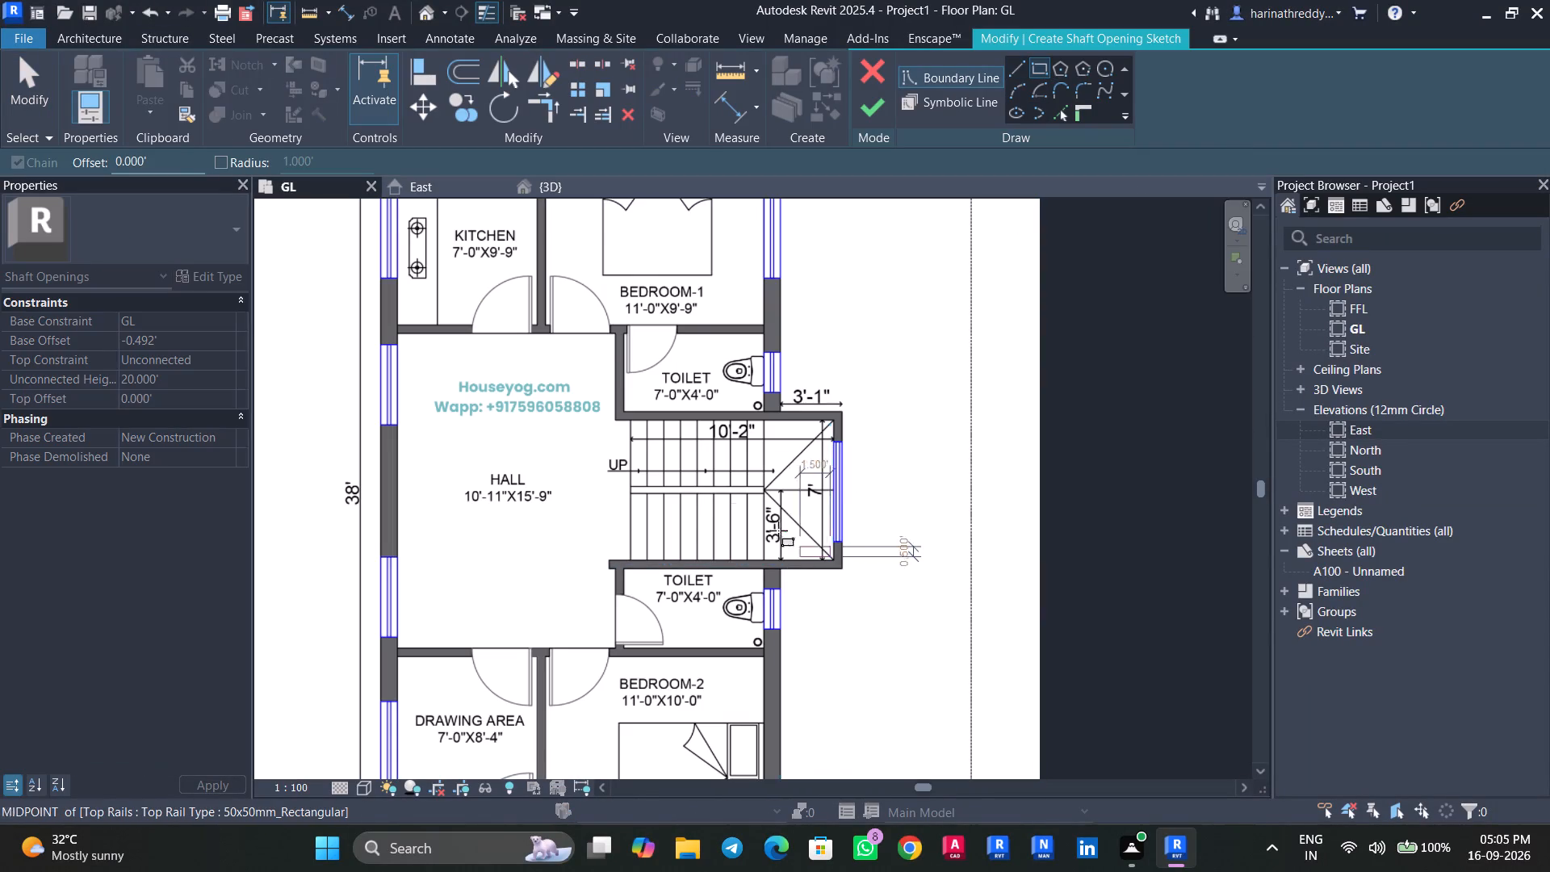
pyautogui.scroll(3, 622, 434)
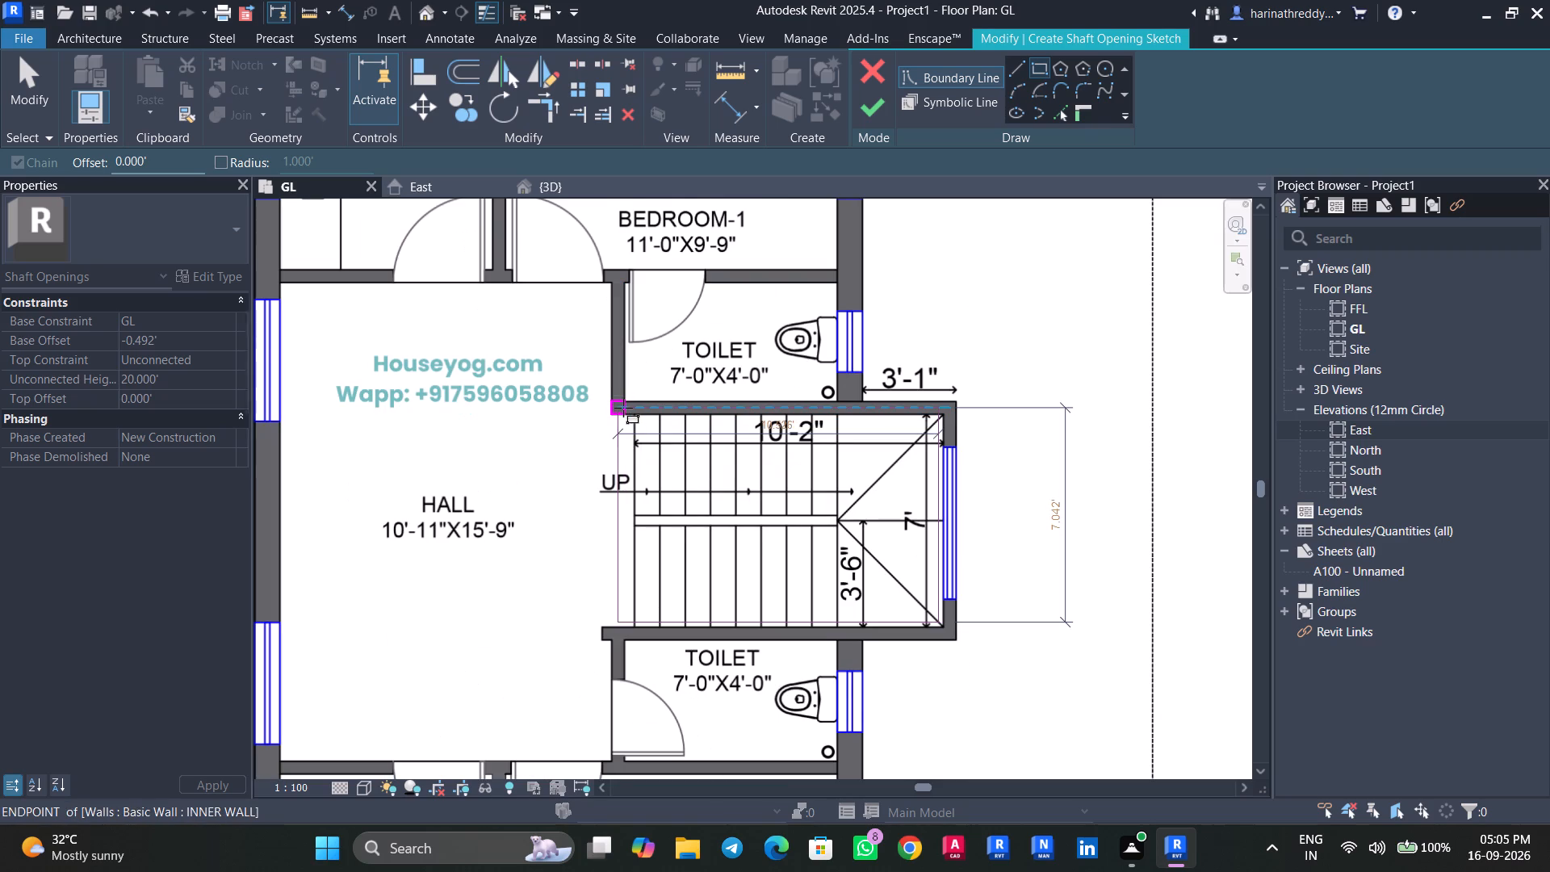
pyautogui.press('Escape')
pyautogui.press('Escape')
# Sketch a rectangular shaft boundary about 10.9 ft by 7 ft inside the staircase walls and finish the opening.
pyautogui.click(1037, 70)
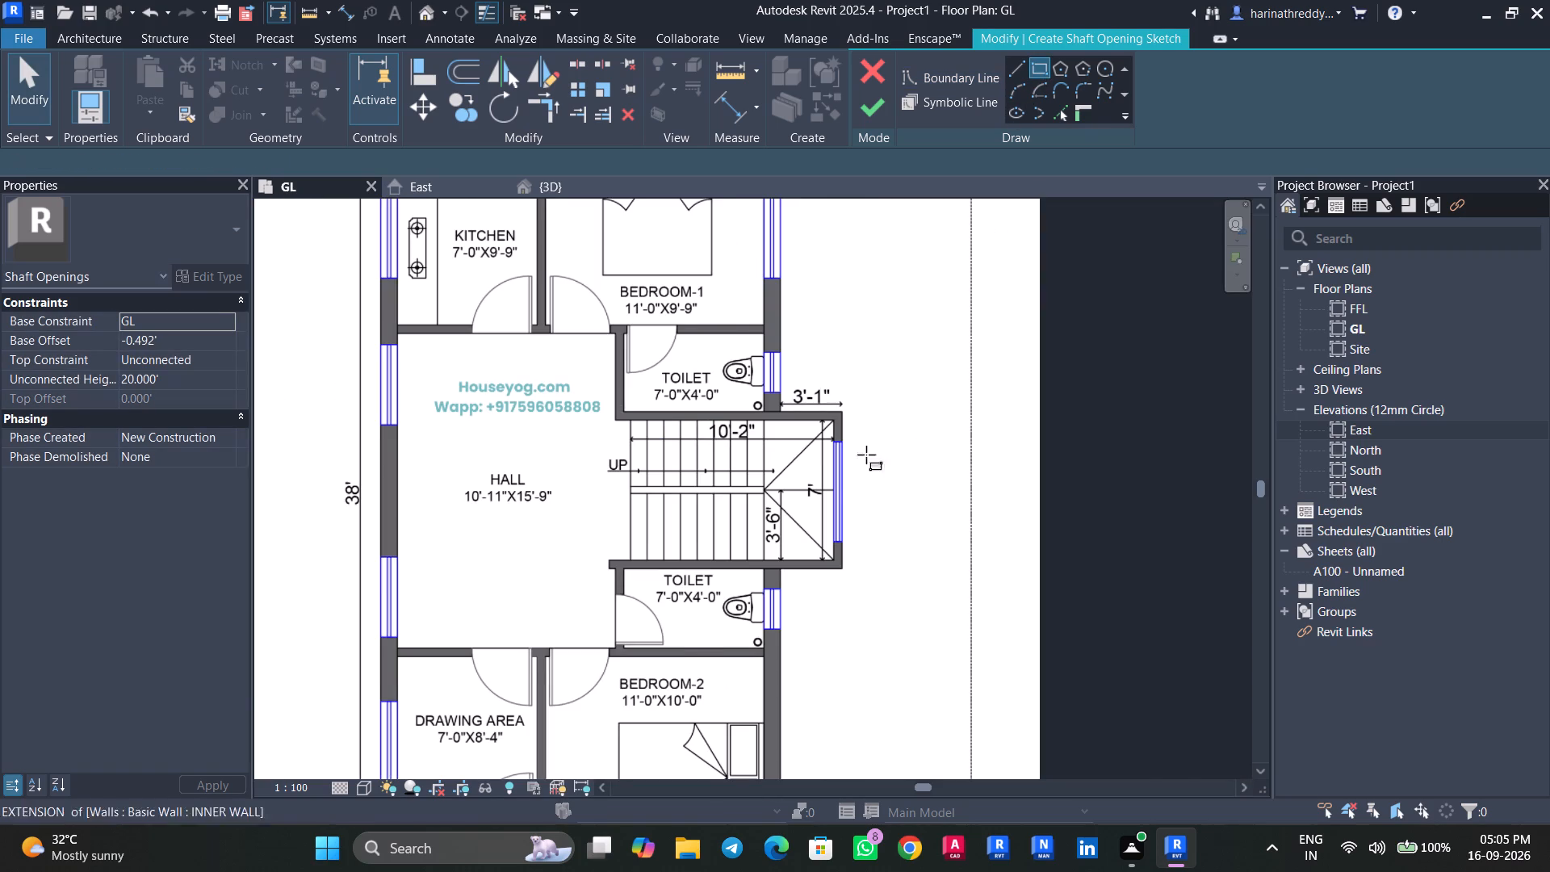
pyautogui.scroll(8, 845, 579)
pyautogui.click(827, 528)
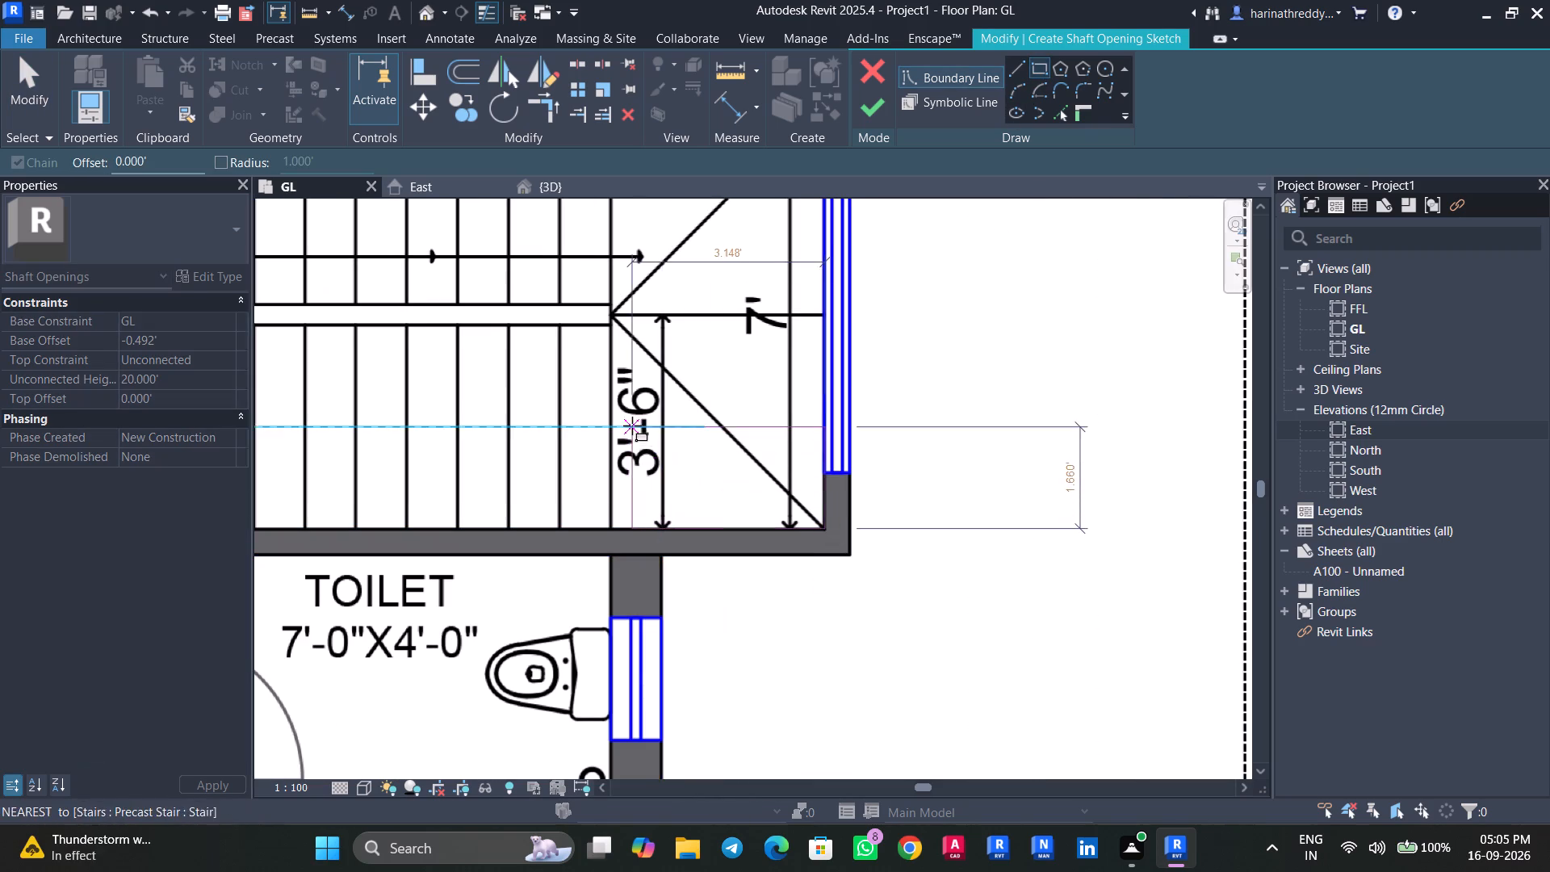
pyautogui.moveTo(633, 425); pyautogui.dragTo(1198, 637, button='middle')
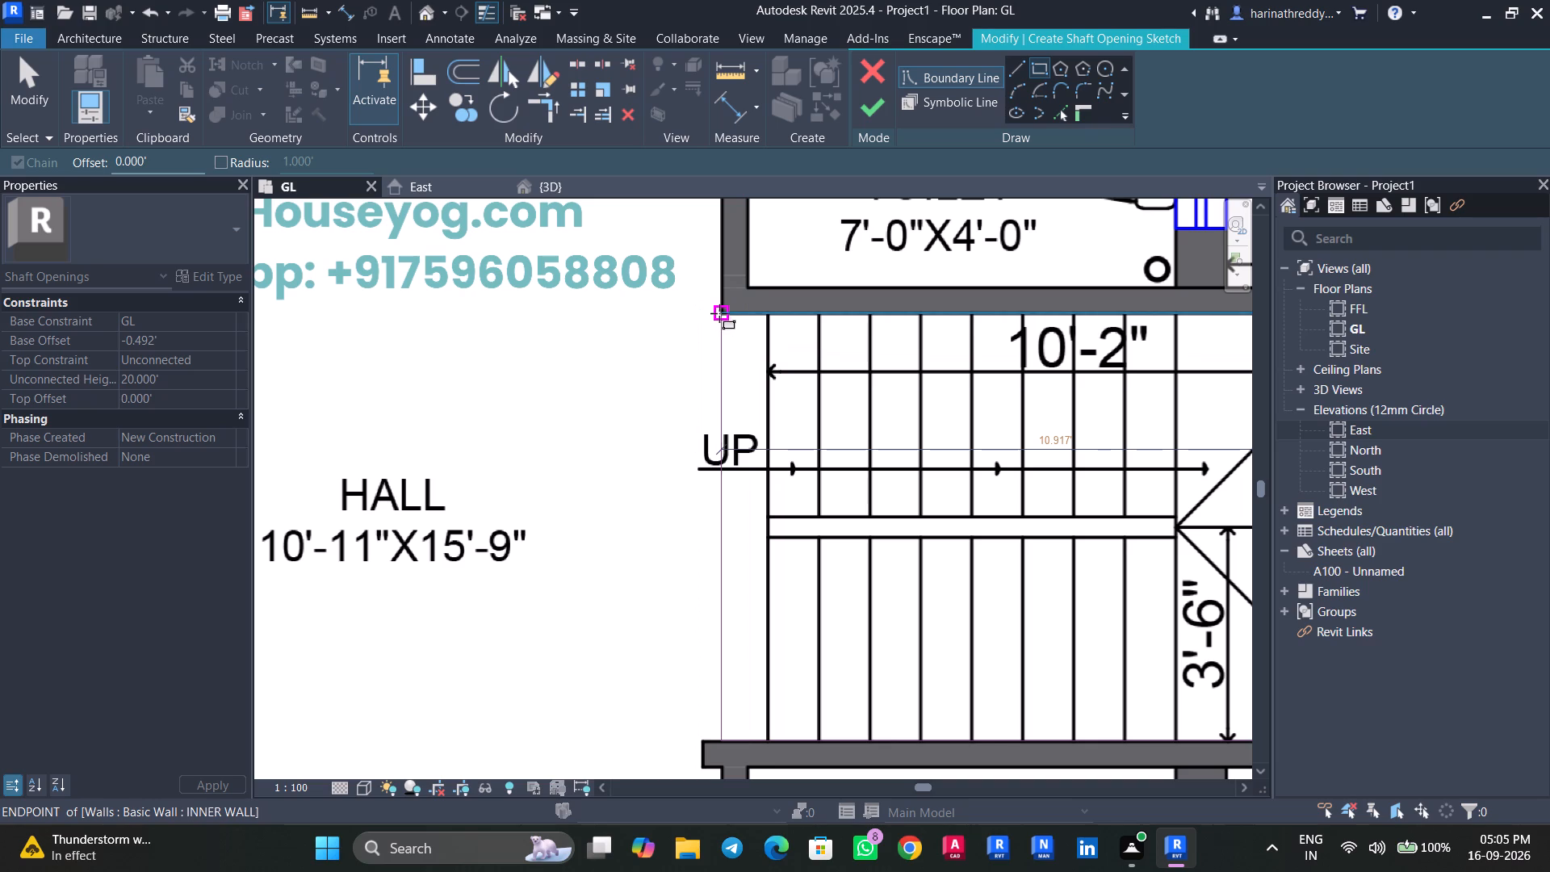
pyautogui.click(719, 313)
pyautogui.click(871, 116)
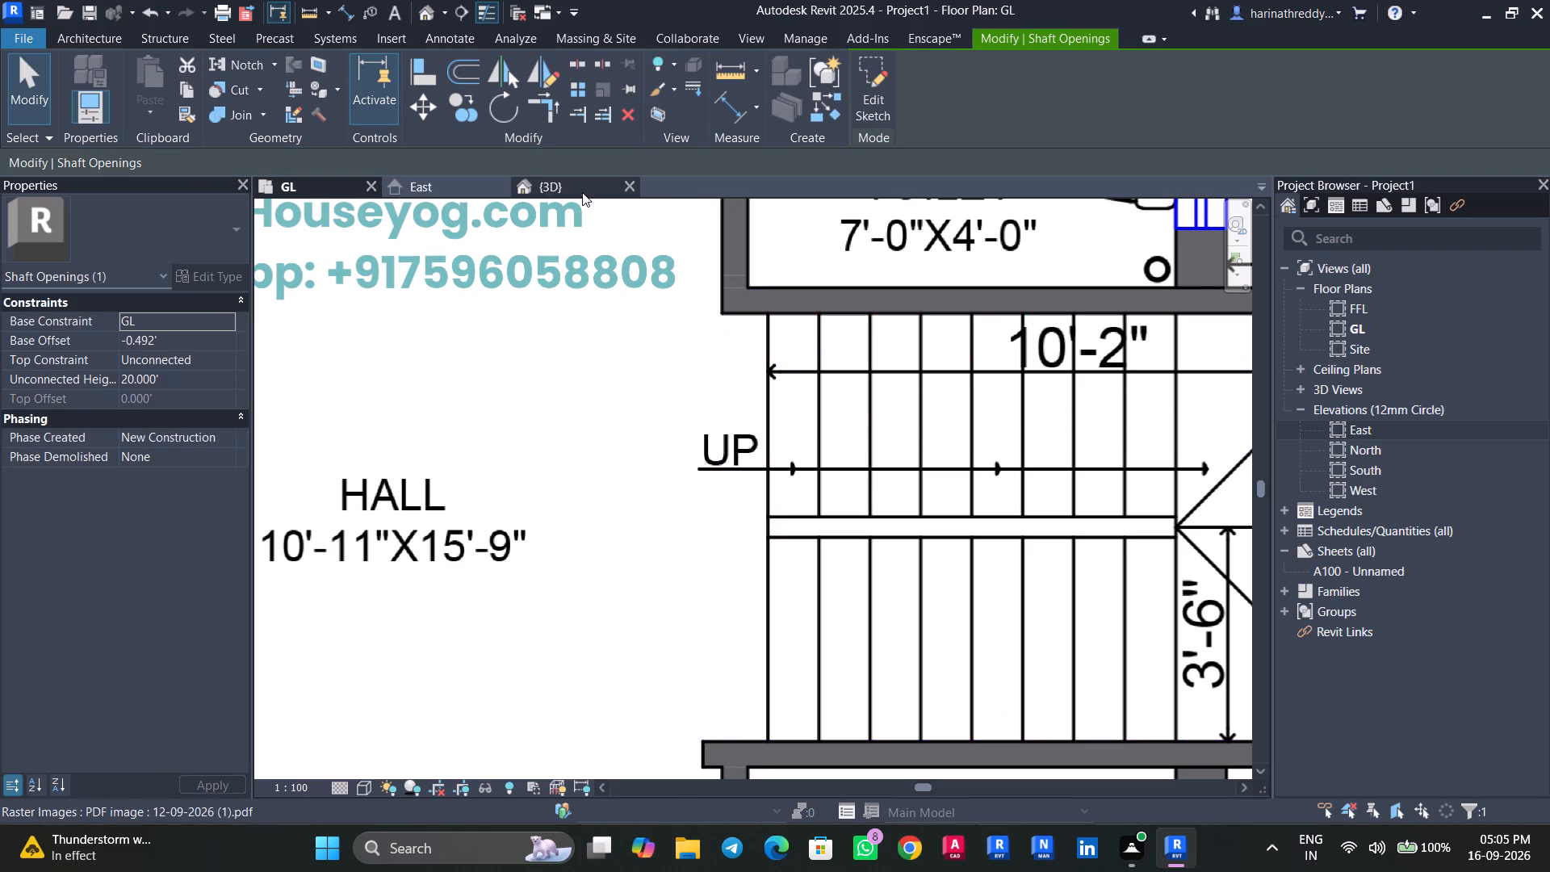
# In the 3D view, raise the shaft opening's base to an offset of about 1.53 ft from GL.
pyautogui.click(582, 192)
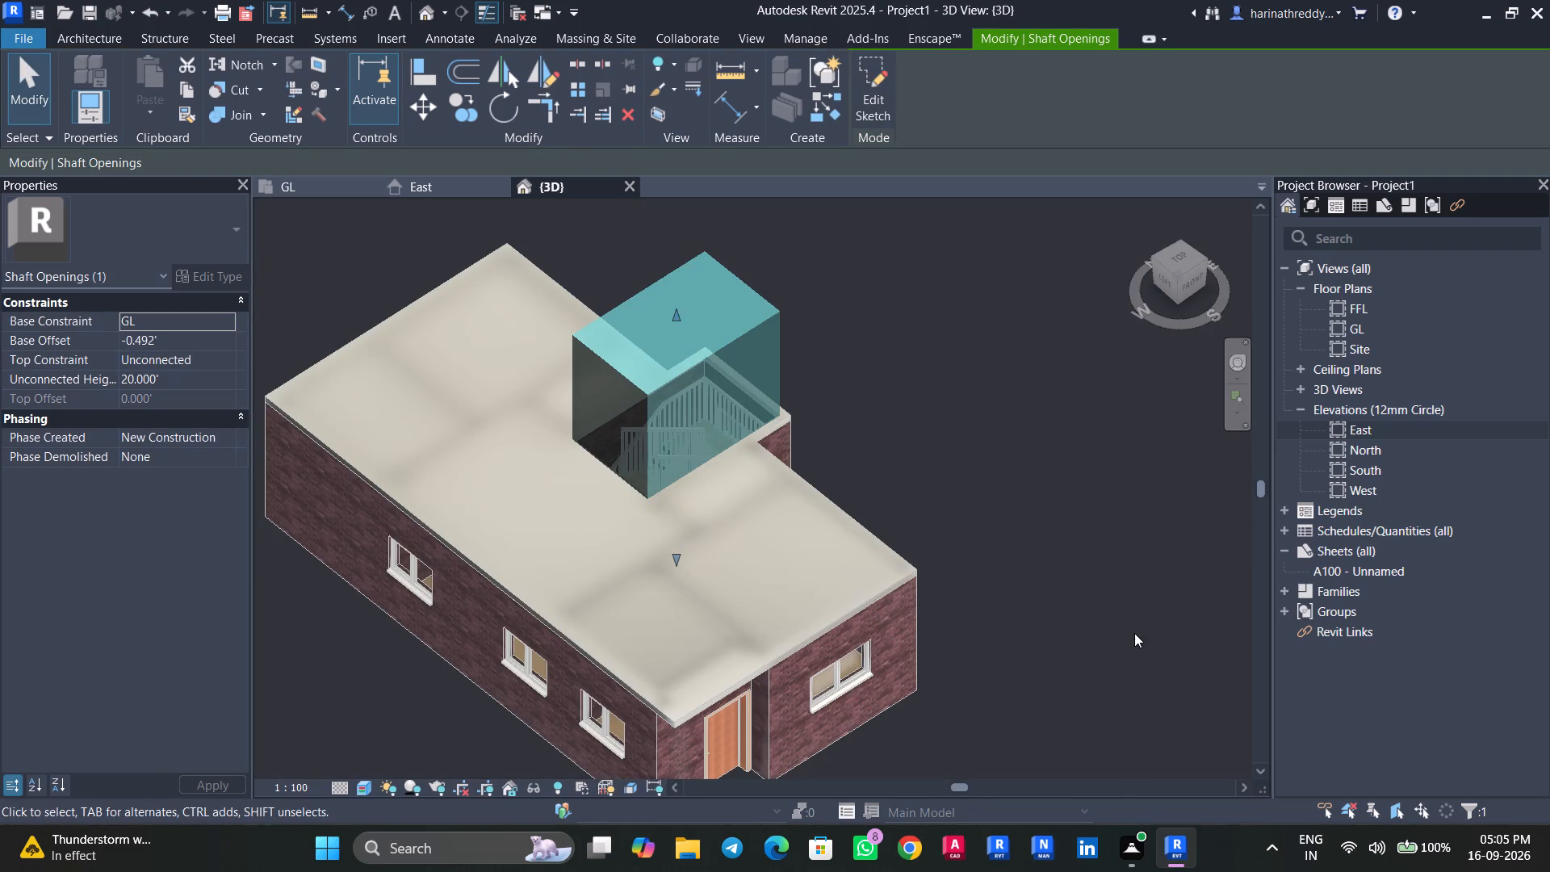
pyautogui.keyDown('shift'); pyautogui.moveTo(1133, 633); pyautogui.dragTo(721, 437, button='middle'); pyautogui.keyUp('shift')
pyautogui.moveTo(677, 602); pyautogui.dragTo(678, 564)
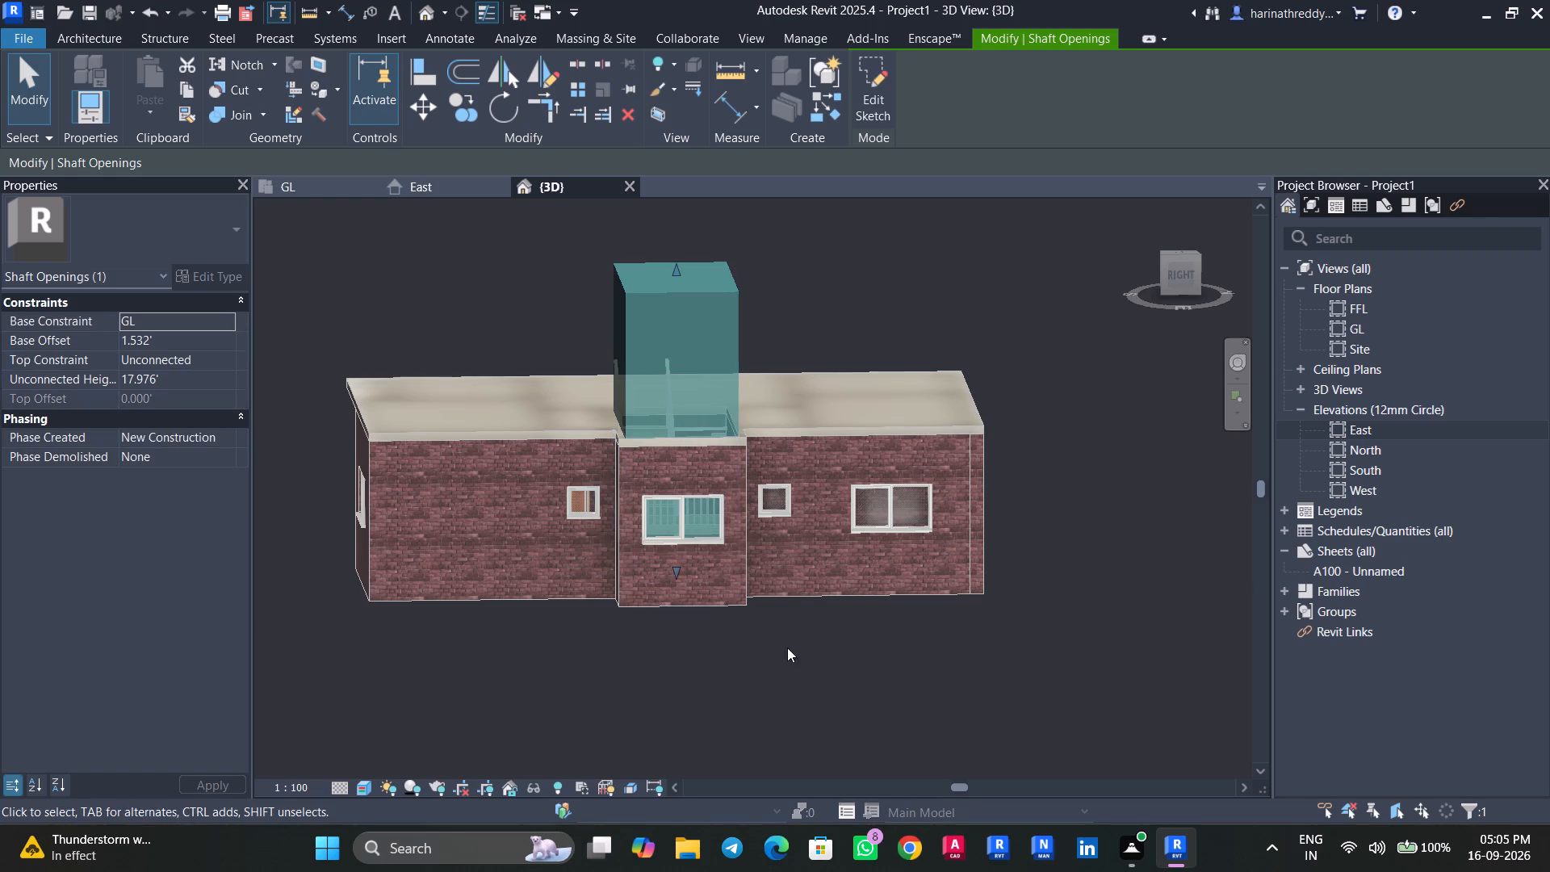
pyautogui.keyDown('shift'); pyautogui.moveTo(801, 655); pyautogui.dragTo(815, 732, button='middle'); pyautogui.keyUp('shift')
pyautogui.click(822, 685)
# Examine the roof slab opening, the staircase and the slab edges from several sides.
pyautogui.keyDown('shift'); pyautogui.moveTo(836, 699); pyautogui.dragTo(924, 871, button='middle'); pyautogui.keyUp('shift')
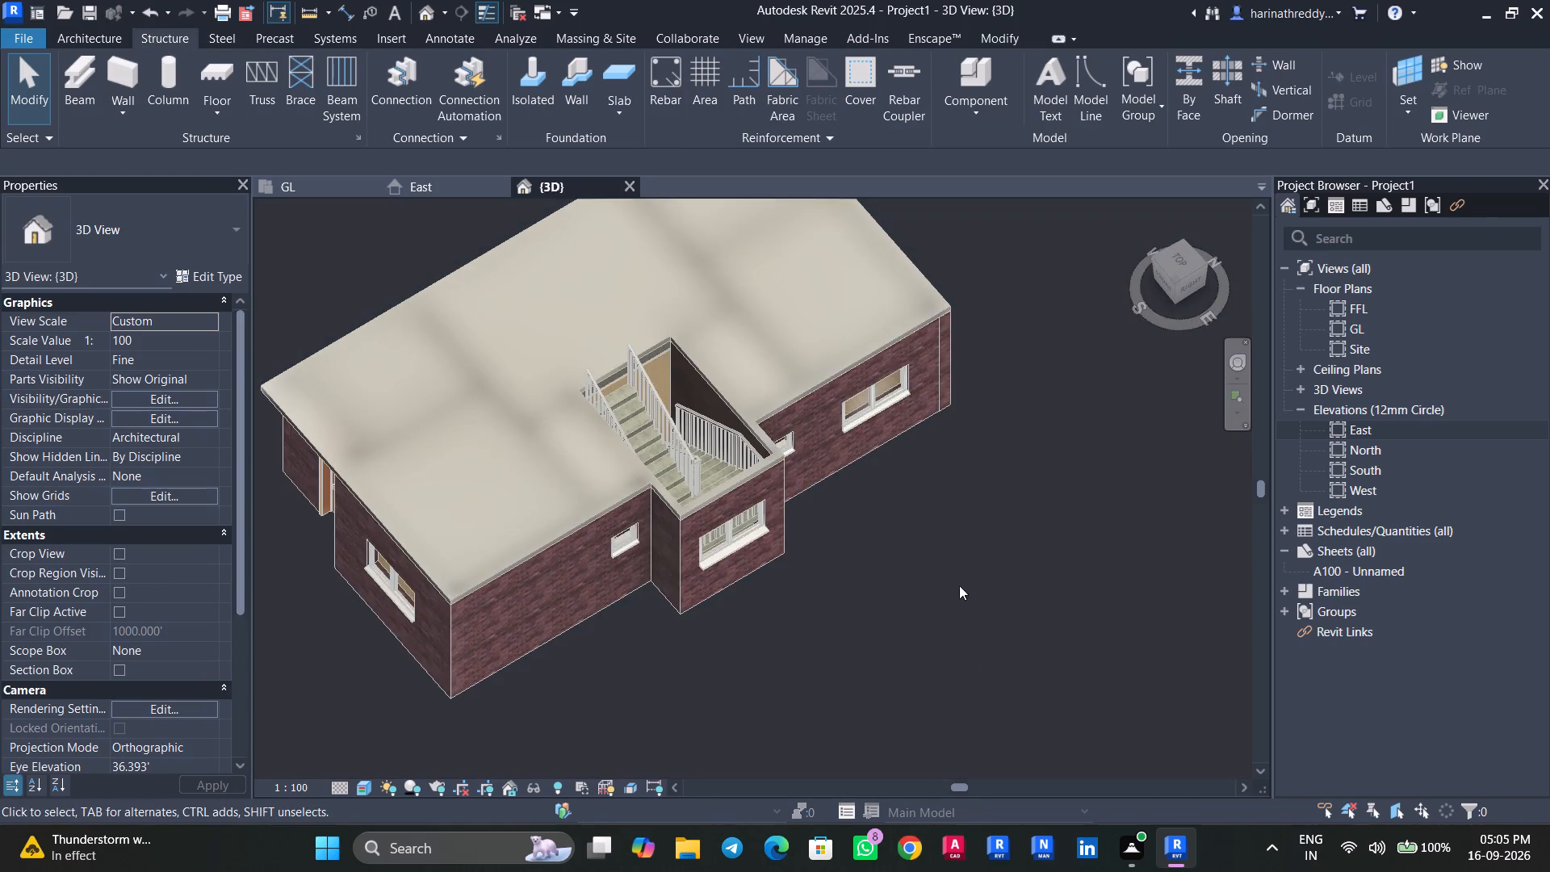
pyautogui.keyDown('shift'); pyautogui.moveTo(888, 622); pyautogui.dragTo(652, 564, button='middle'); pyautogui.keyUp('shift')
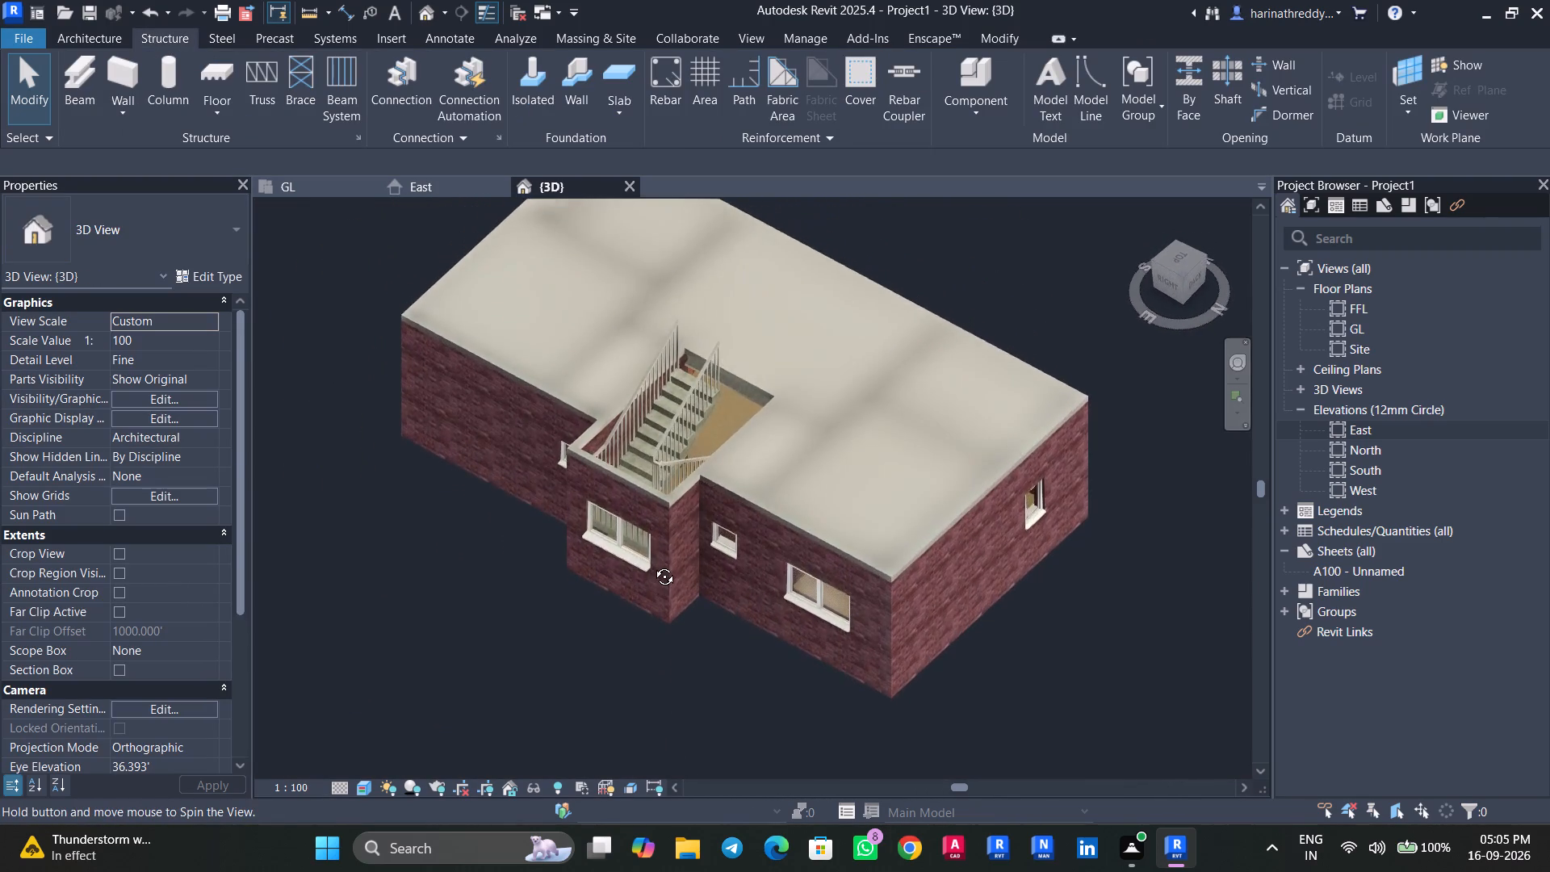
pyautogui.keyDown('shift'); pyautogui.moveTo(652, 564); pyautogui.dragTo(894, 450, button='middle'); pyautogui.keyUp('shift')
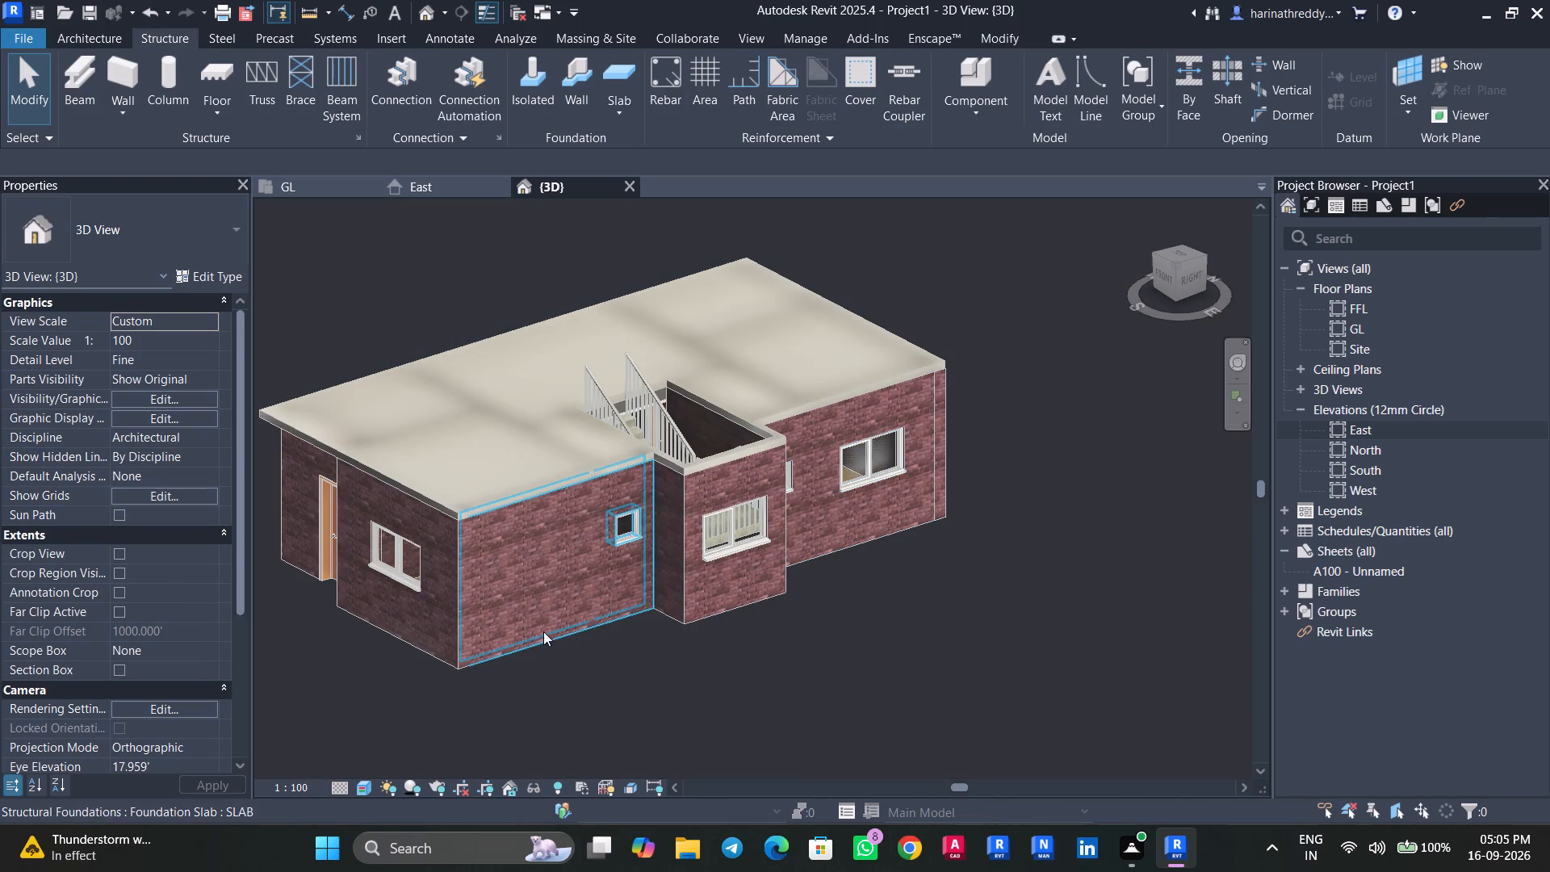
pyautogui.keyDown('shift'); pyautogui.moveTo(537, 694); pyautogui.dragTo(927, 491, button='middle'); pyautogui.keyUp('shift')
pyautogui.scroll(5, 882, 385)
pyautogui.click(882, 329)
pyautogui.keyDown('shift'); pyautogui.moveTo(1086, 492); pyautogui.dragTo(970, 398, button='middle'); pyautogui.keyUp('shift')
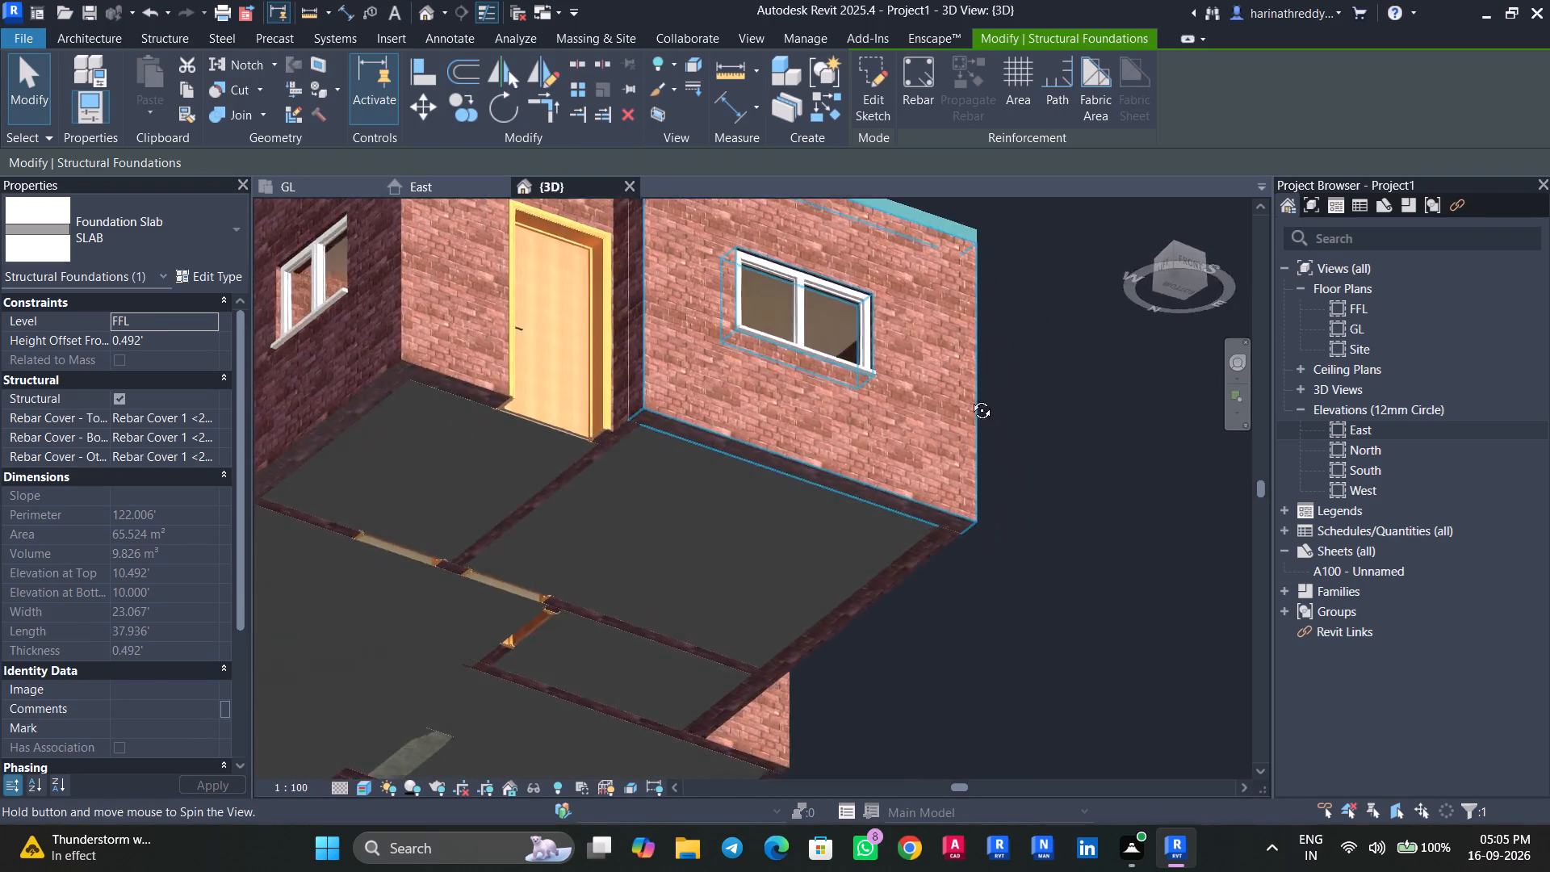
pyautogui.keyDown('shift'); pyautogui.moveTo(970, 398); pyautogui.dragTo(937, 585, button='middle'); pyautogui.keyUp('shift')
pyautogui.press('Escape')
pyautogui.click(460, 478)
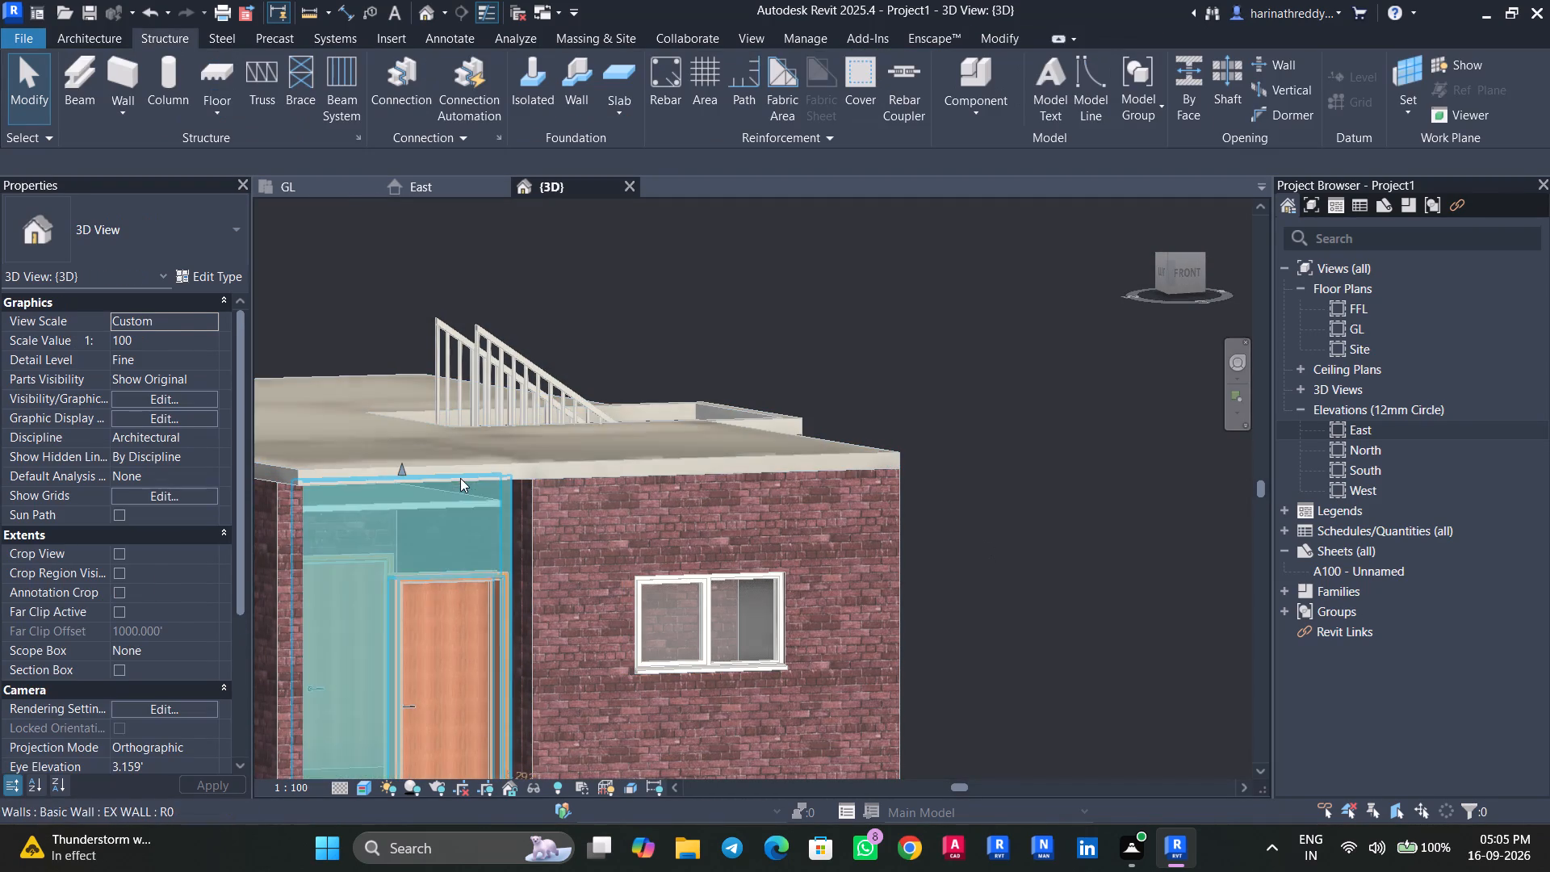
pyautogui.press('Escape')
# Assign the Concrete, Cast In Situ material to the structure layer of the roof's SLAB type and apply it.
pyautogui.click(460, 470)
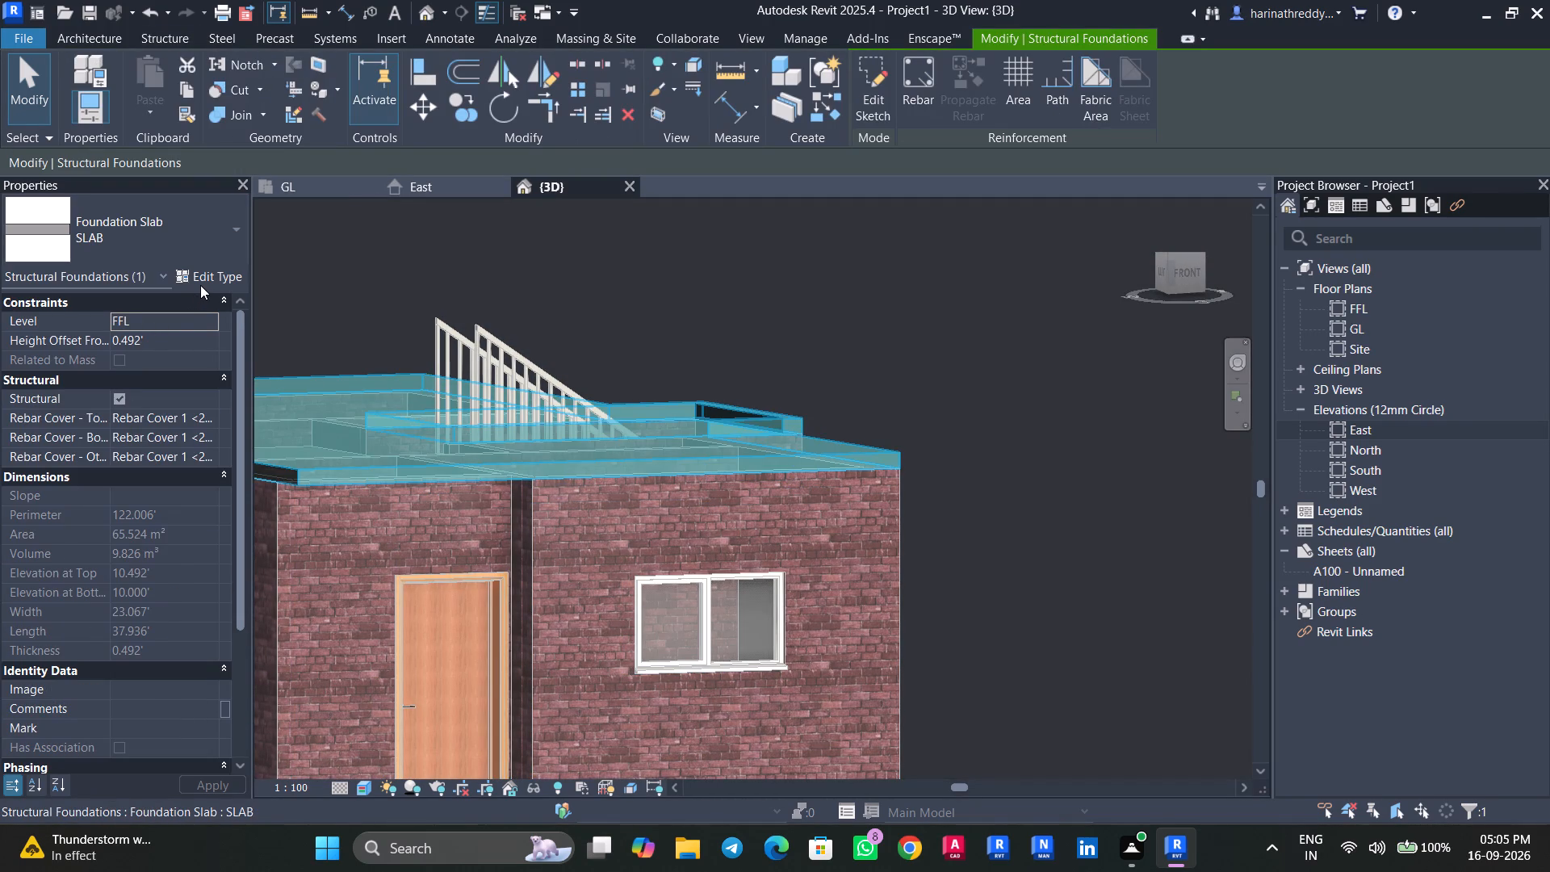
pyautogui.click(200, 284)
pyautogui.click(945, 376)
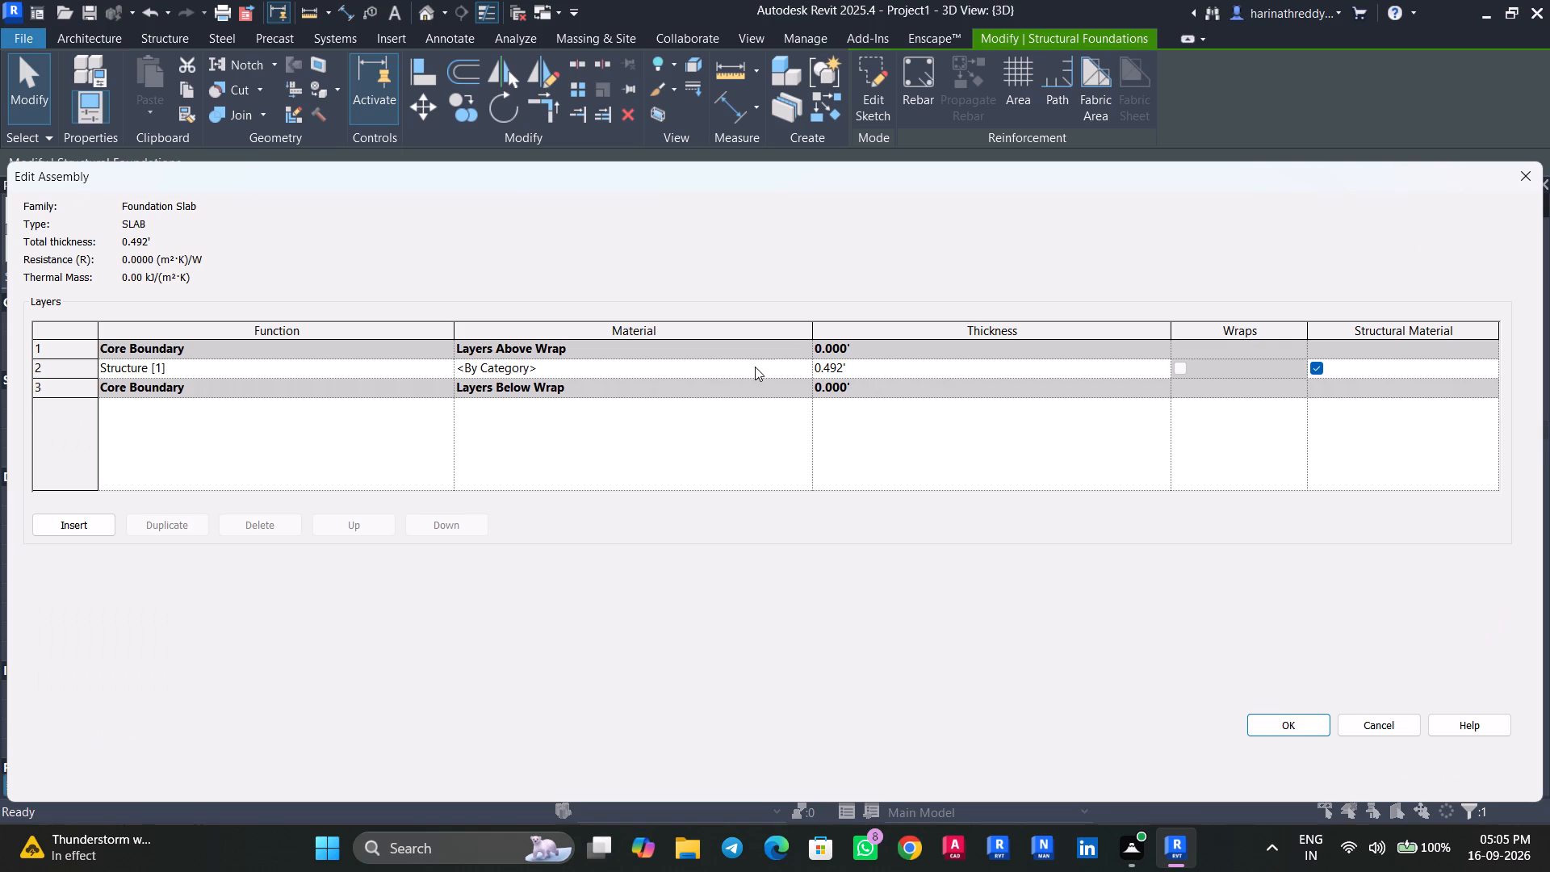
pyautogui.click(803, 367)
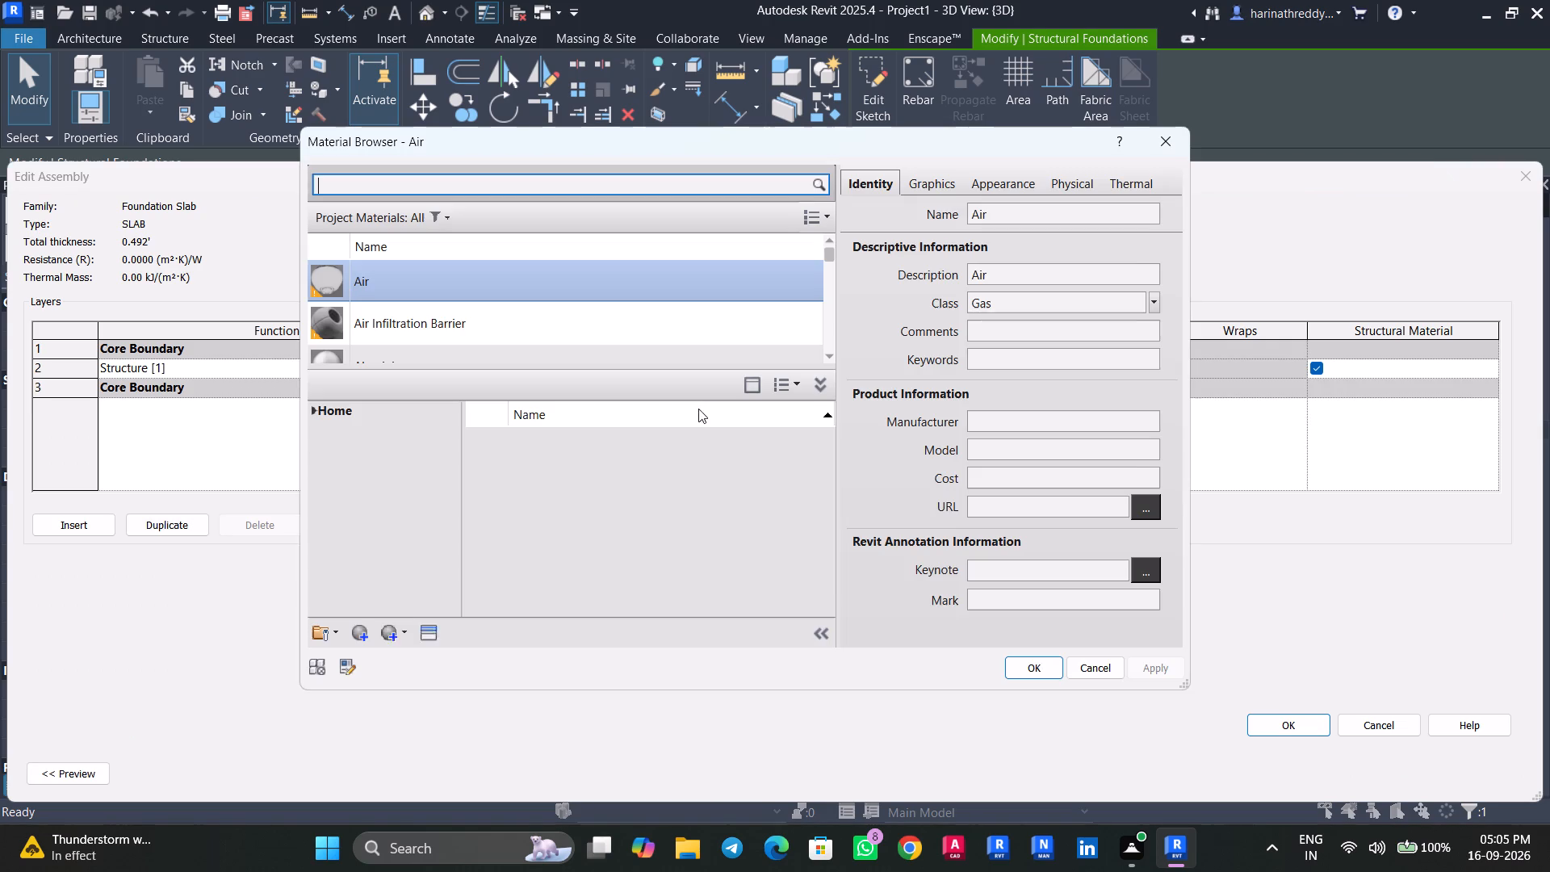
pyautogui.scroll(-5, 538, 312)
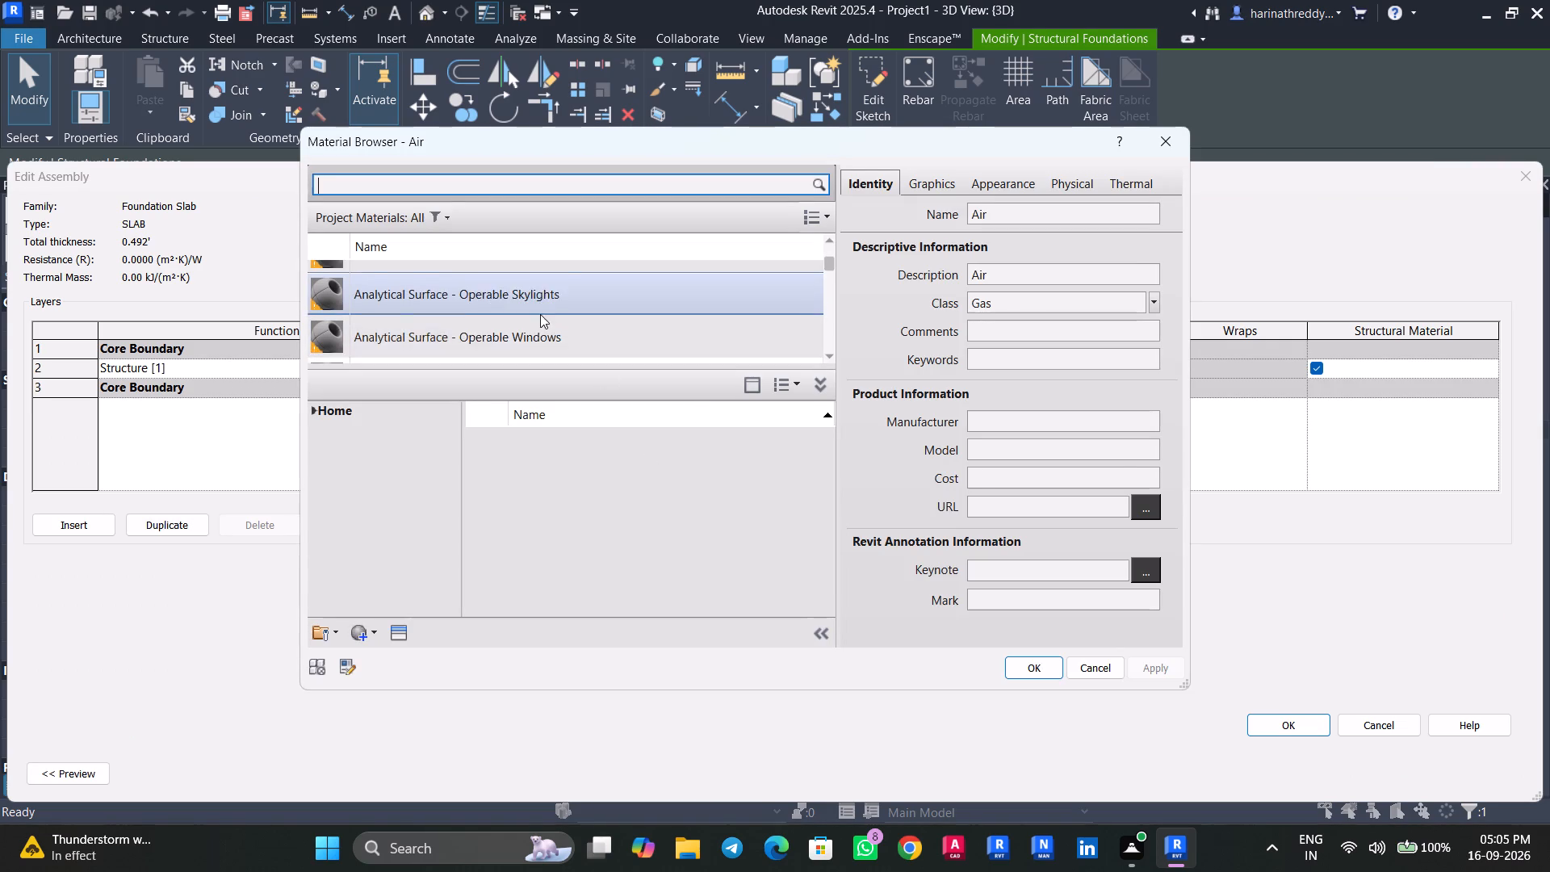
pyautogui.scroll(-6, 540, 314)
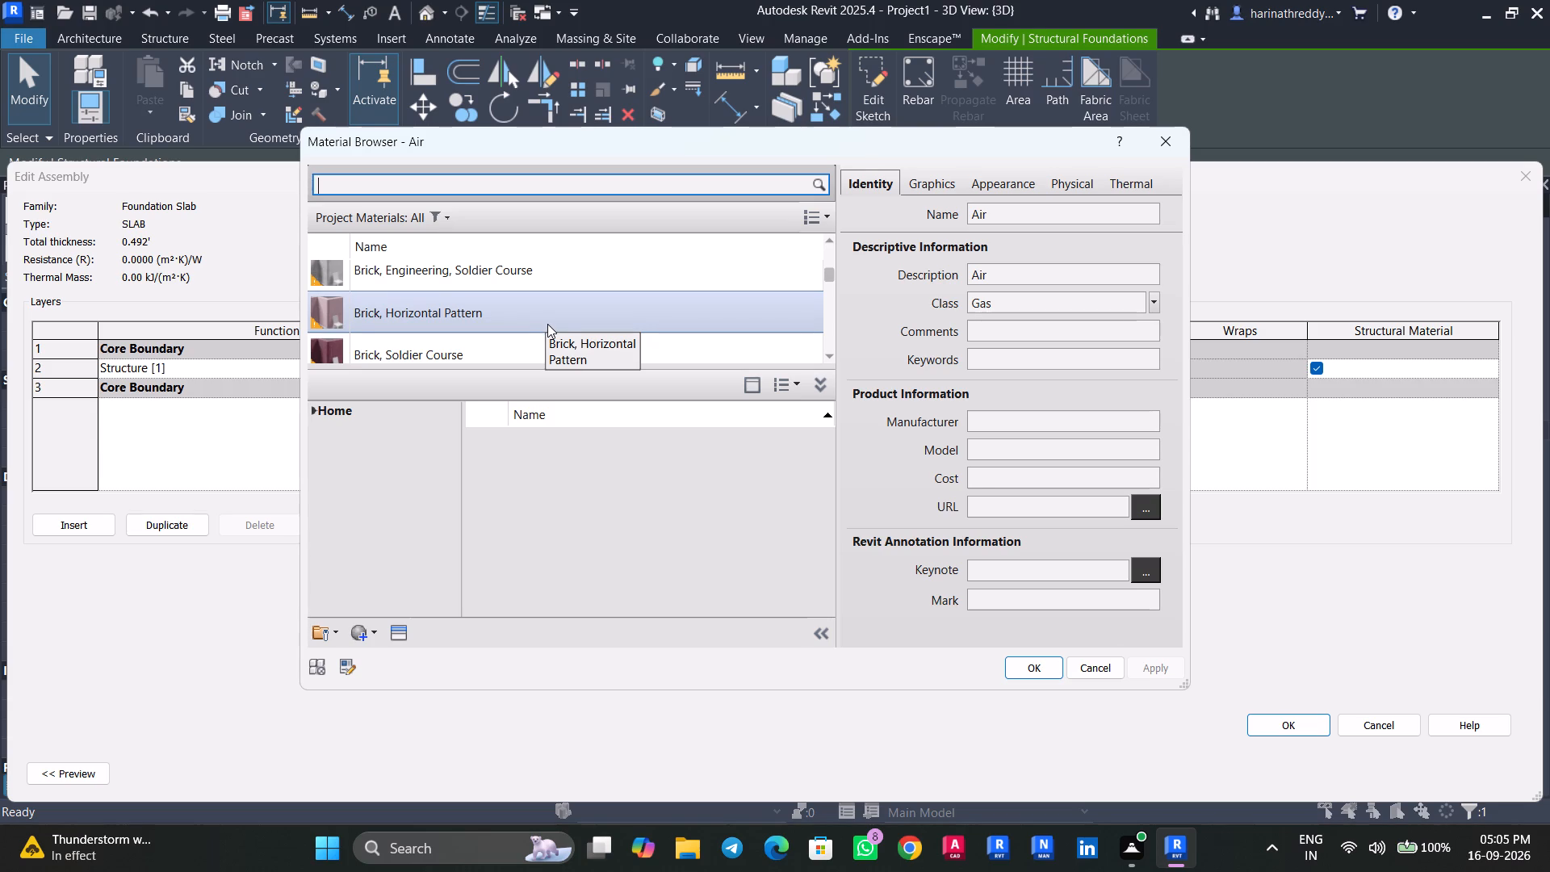
pyautogui.scroll(2, 547, 324)
pyautogui.scroll(-1, 547, 324)
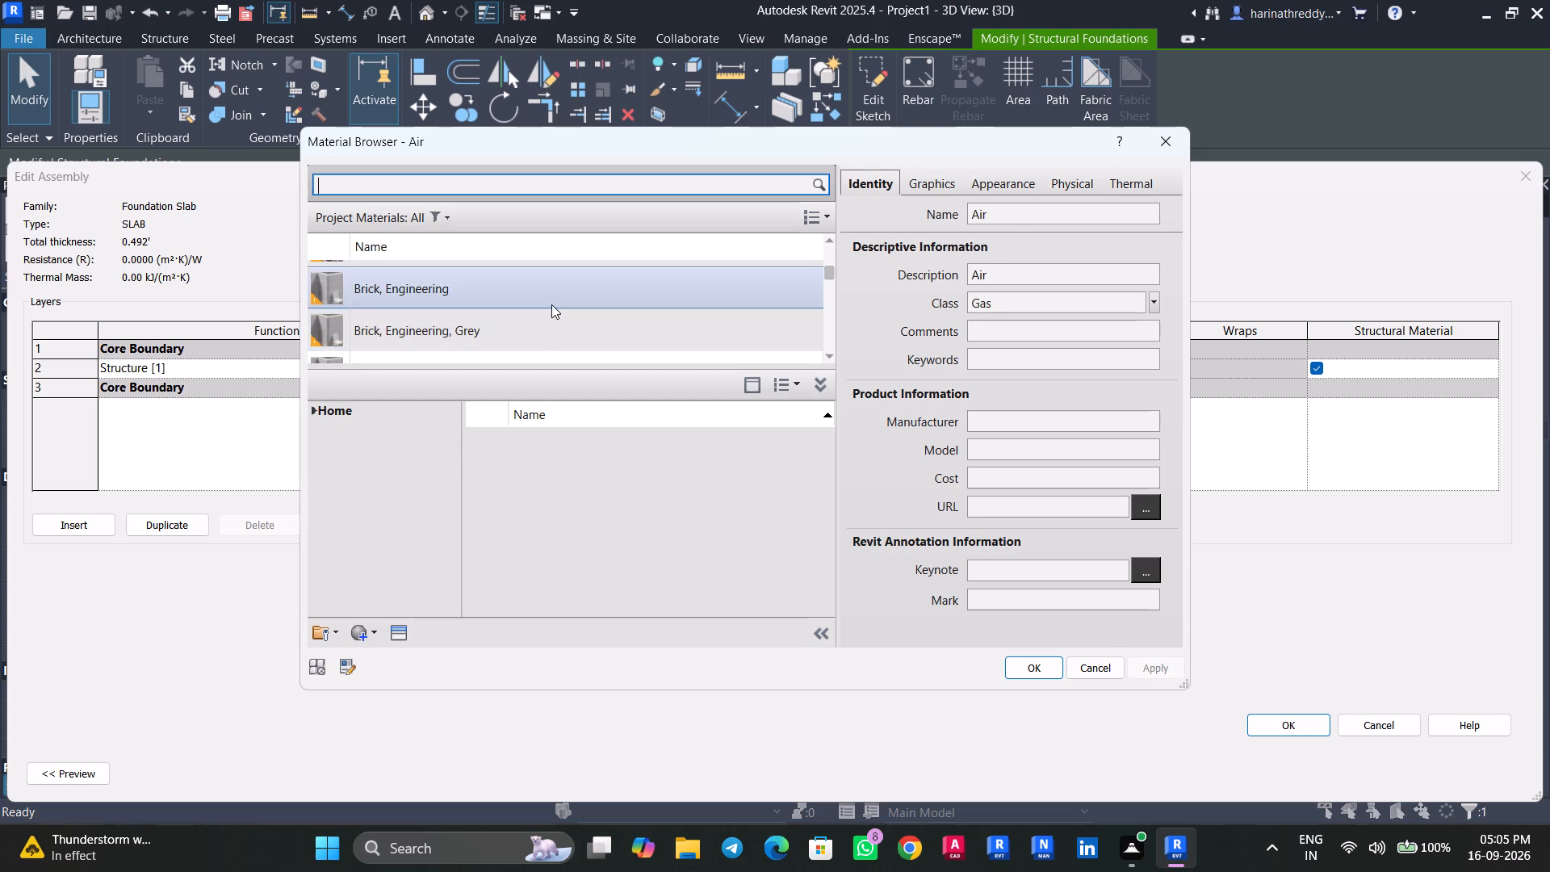
pyautogui.click(551, 304)
pyautogui.scroll(9, 554, 319)
pyautogui.scroll(-9, 554, 321)
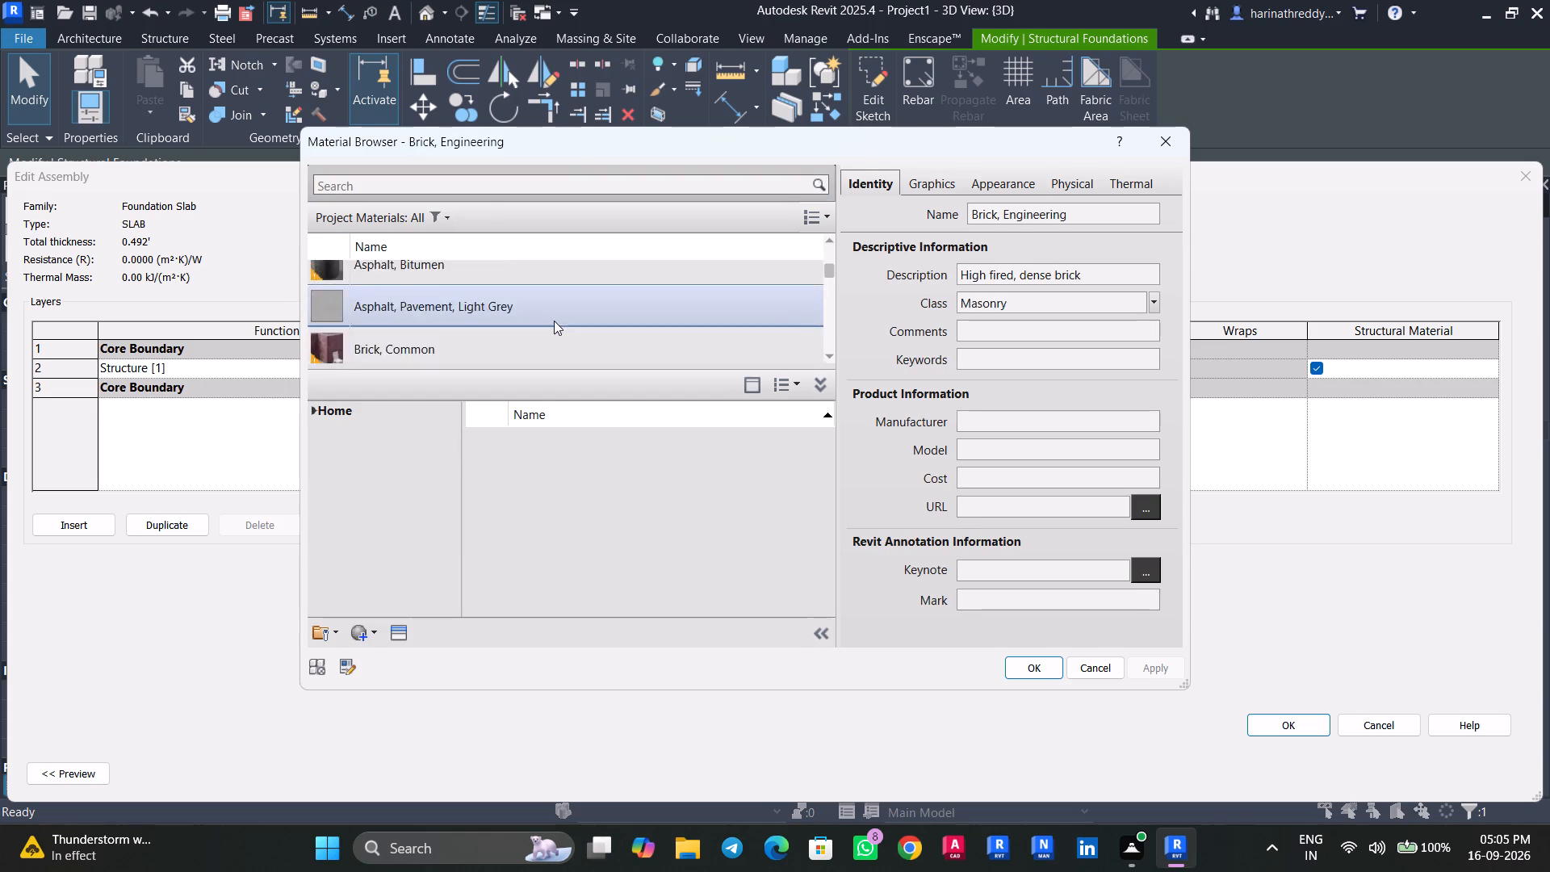
pyautogui.scroll(-7, 554, 321)
pyautogui.scroll(2, 555, 321)
pyautogui.scroll(-1, 557, 339)
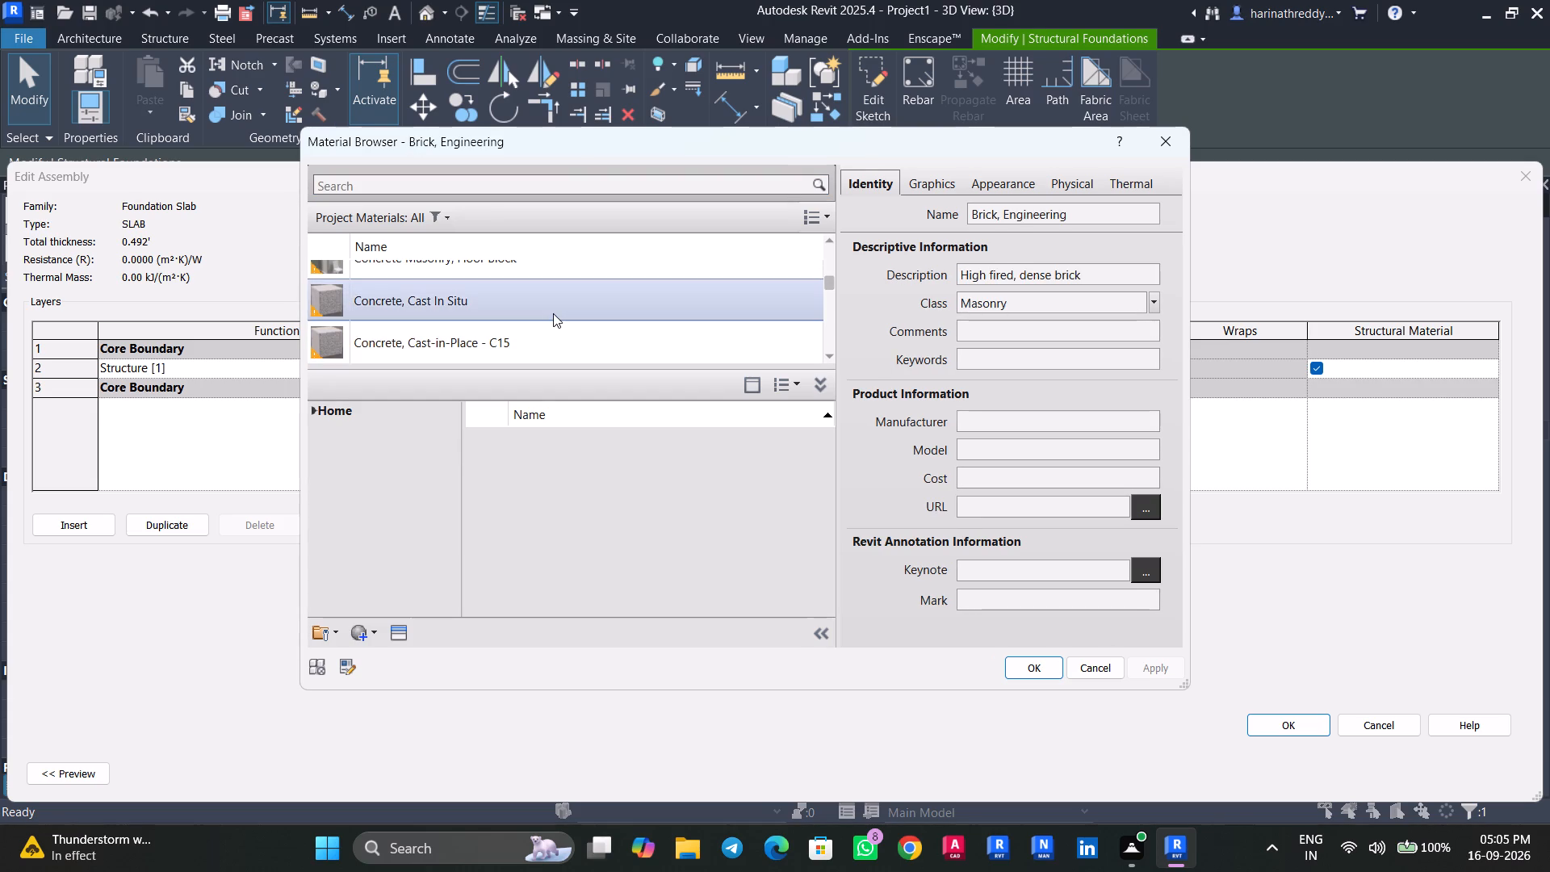
pyautogui.click(553, 313)
pyautogui.scroll(-3, 553, 313)
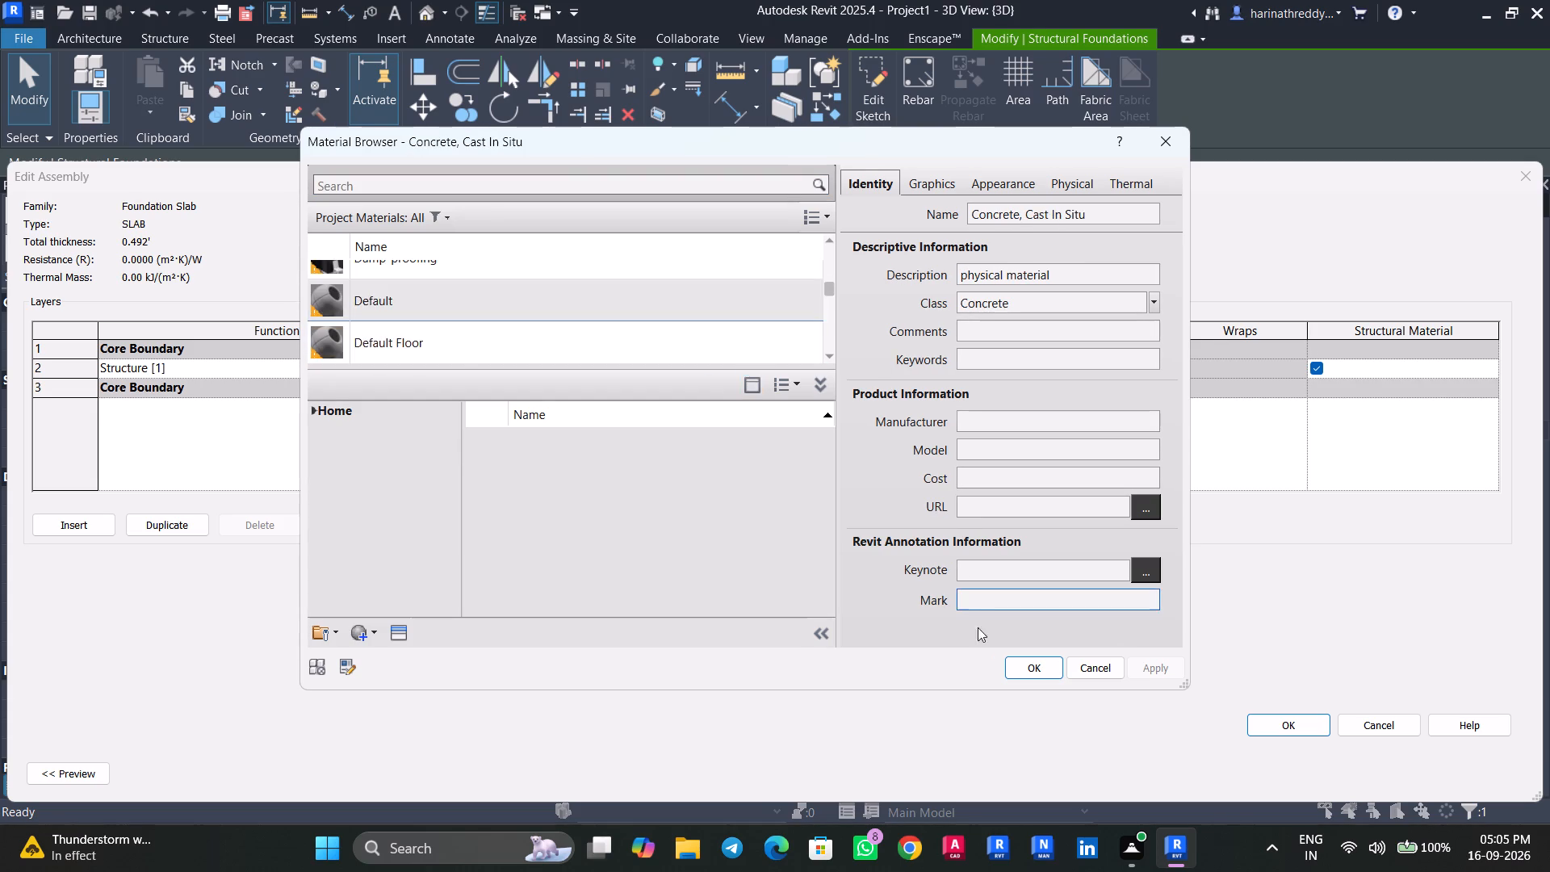
pyautogui.click(1026, 673)
pyautogui.click(1289, 729)
pyautogui.click(1490, 777)
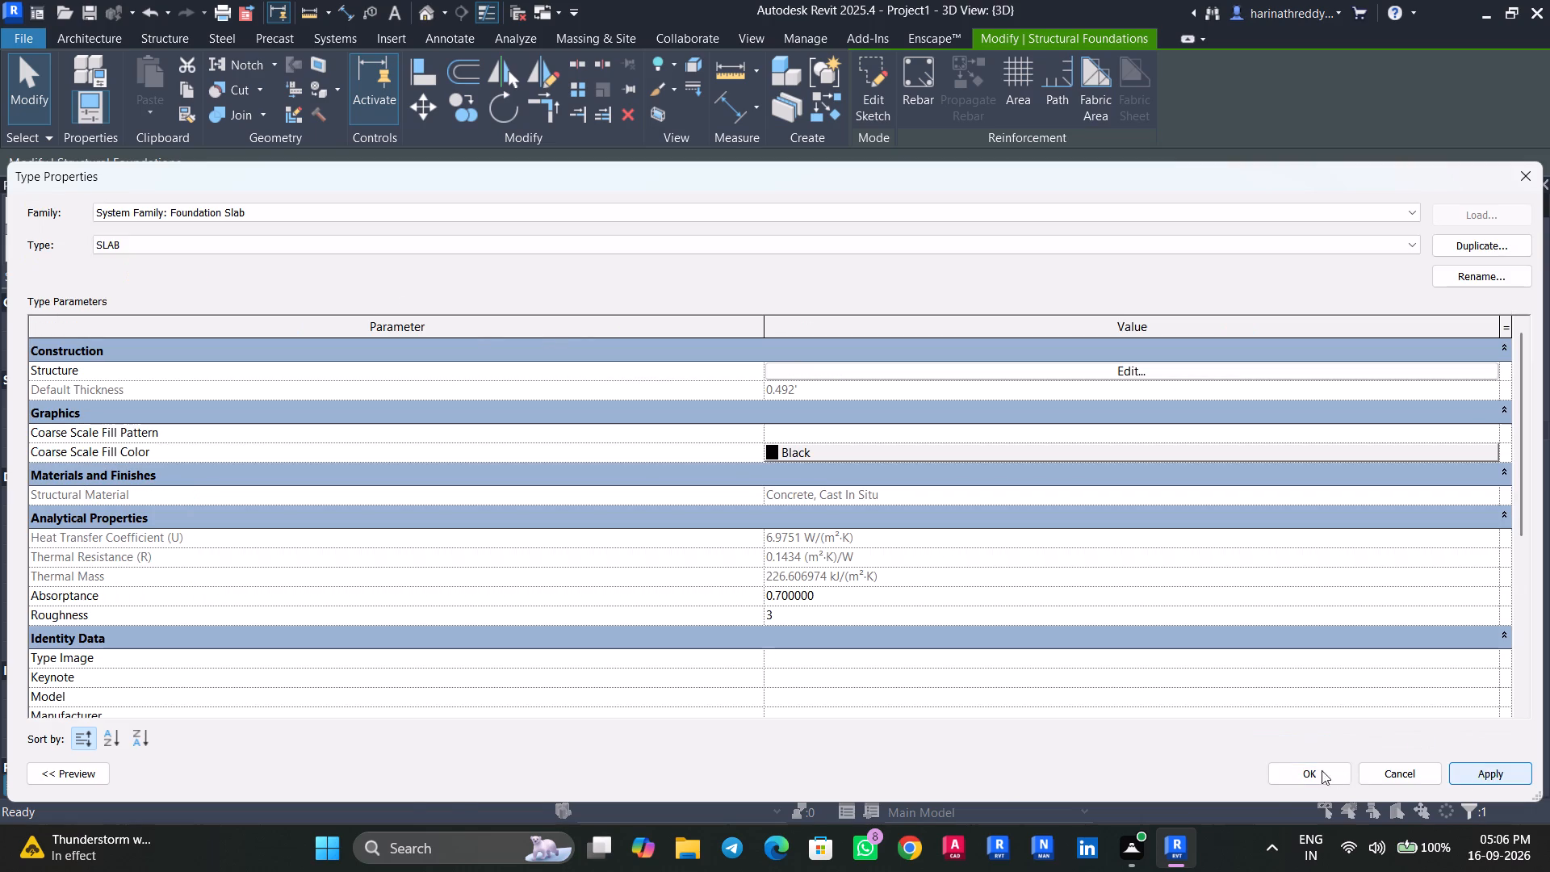
pyautogui.click(1306, 777)
# Check the roof slab's concrete finish and the stair opening from different angles and up close.
pyautogui.scroll(3, 571, 435)
pyautogui.keyDown('shift'); pyautogui.moveTo(1055, 404); pyautogui.dragTo(1093, 550, button='middle'); pyautogui.keyUp('shift')
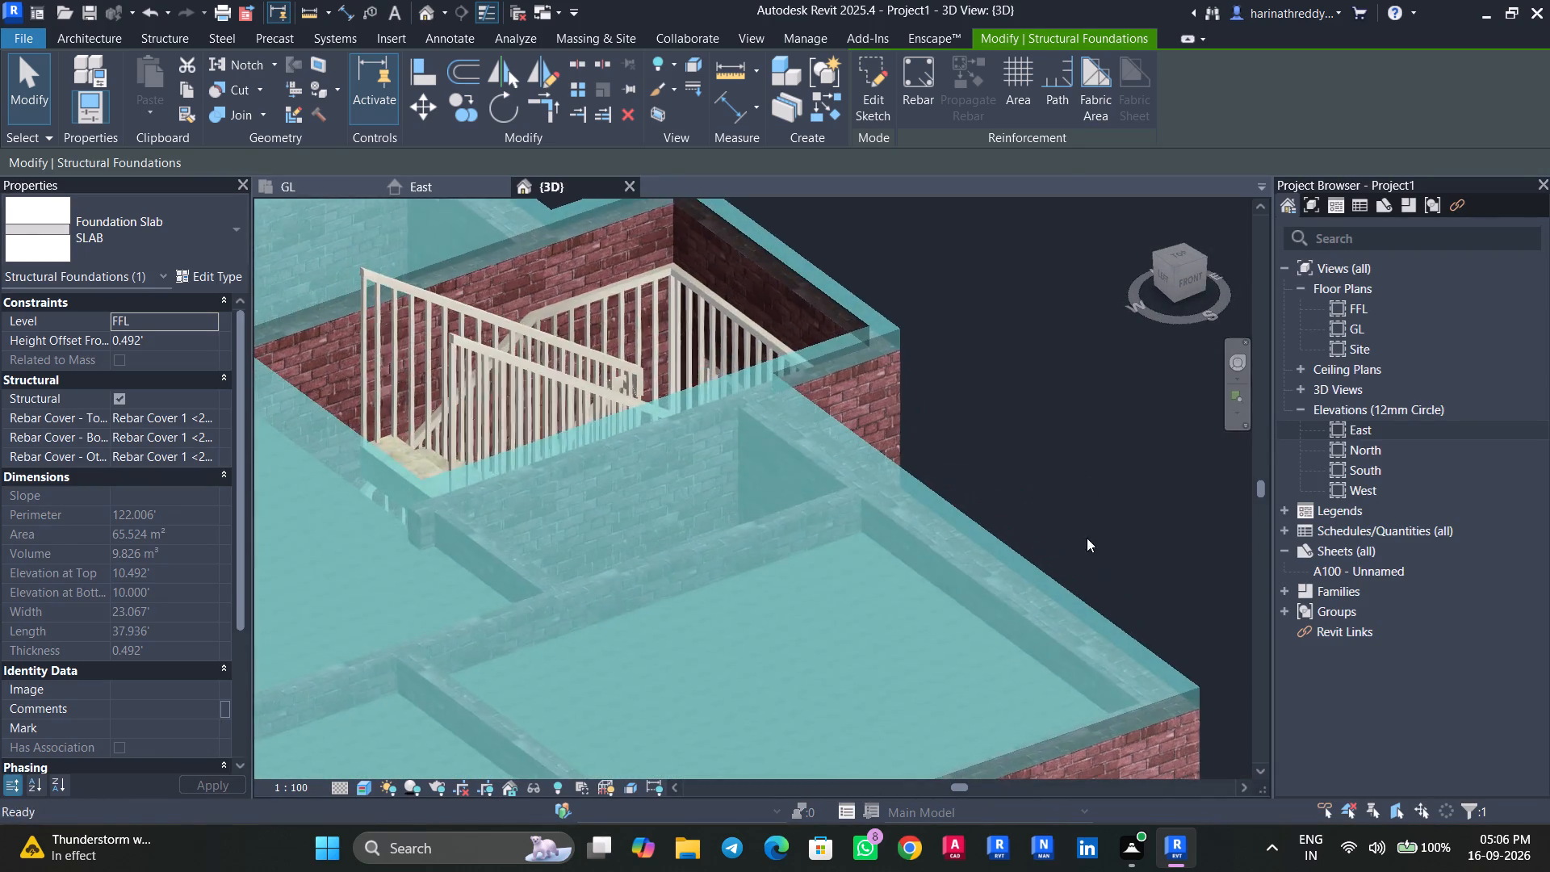
pyautogui.press('Escape')
pyautogui.scroll(2, 492, 596)
pyautogui.scroll(-1, 492, 596)
pyautogui.scroll(2, 492, 596)
pyautogui.scroll(-7, 409, 610)
pyautogui.moveTo(417, 610); pyautogui.dragTo(785, 520, button='middle')
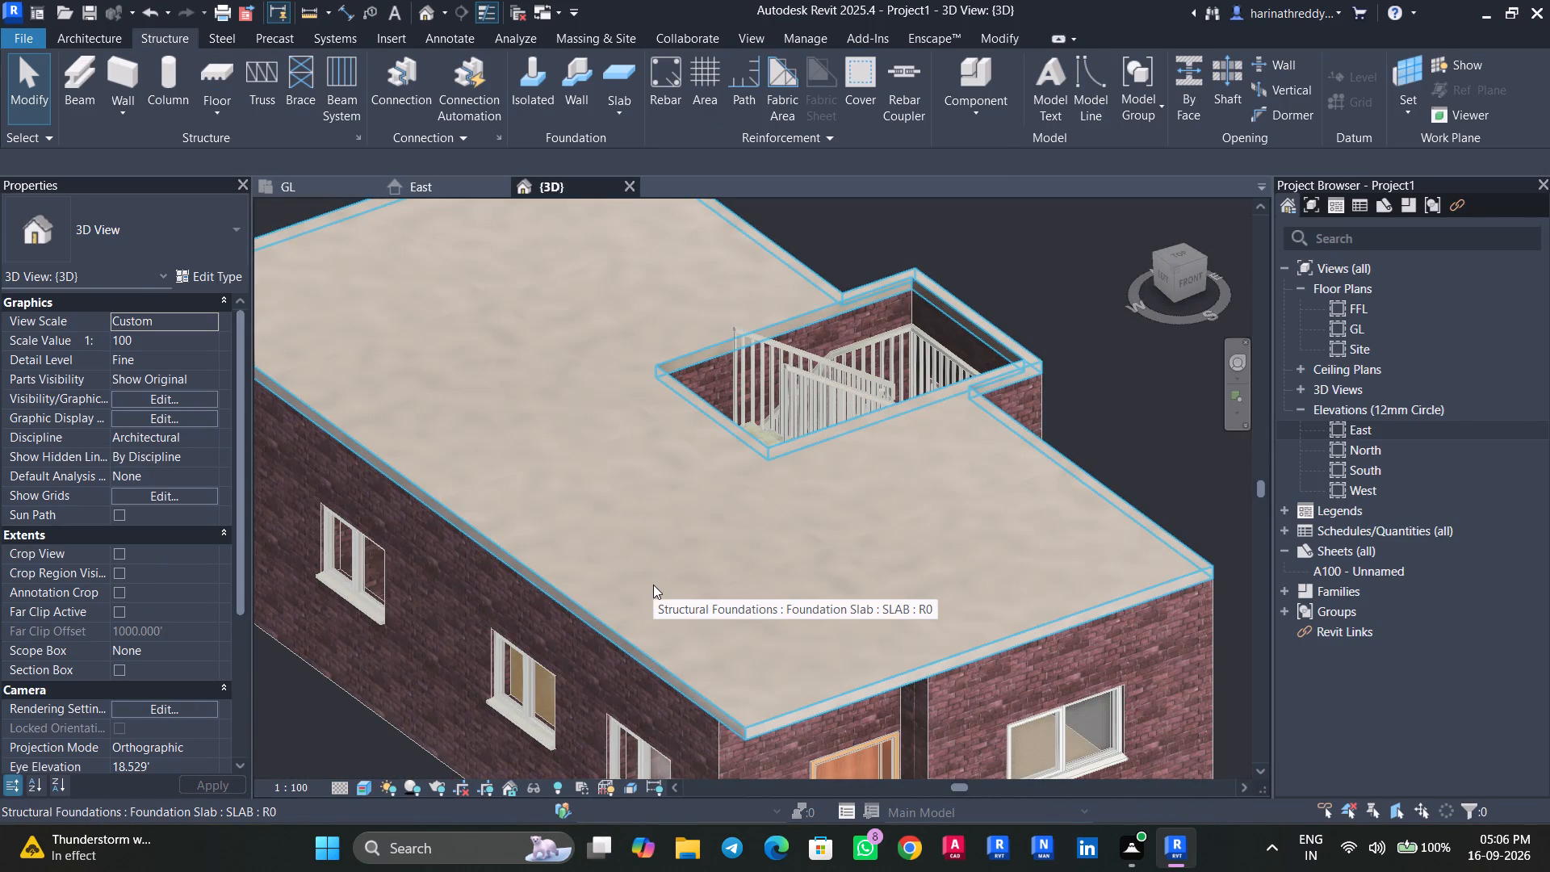
pyautogui.scroll(-4, 653, 585)
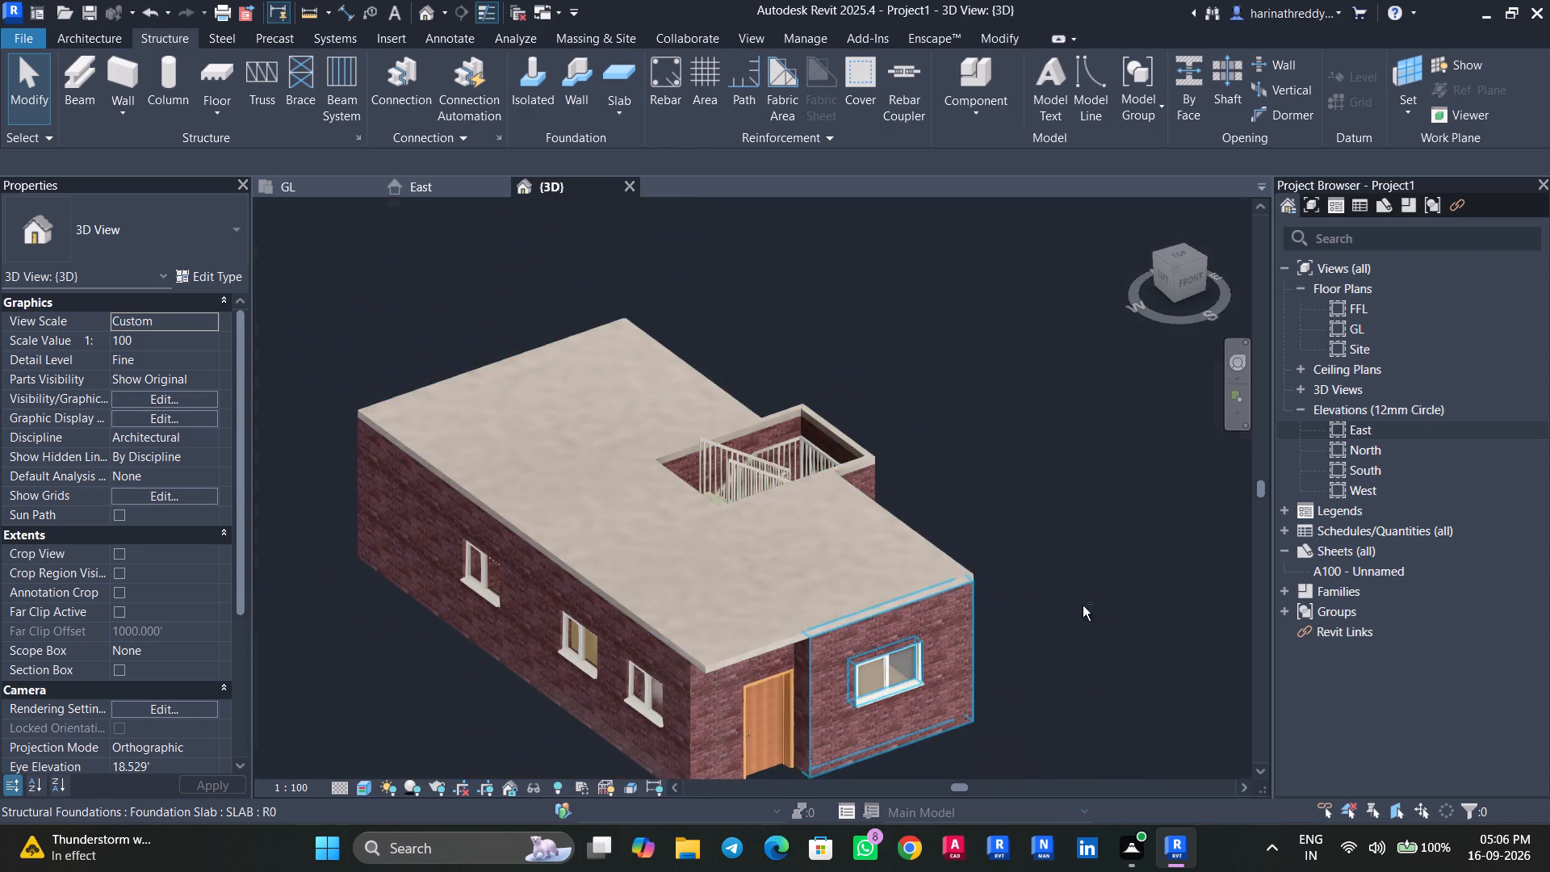
pyautogui.keyDown('shift'); pyautogui.moveTo(1083, 606); pyautogui.dragTo(895, 699, button='middle'); pyautogui.keyUp('shift')
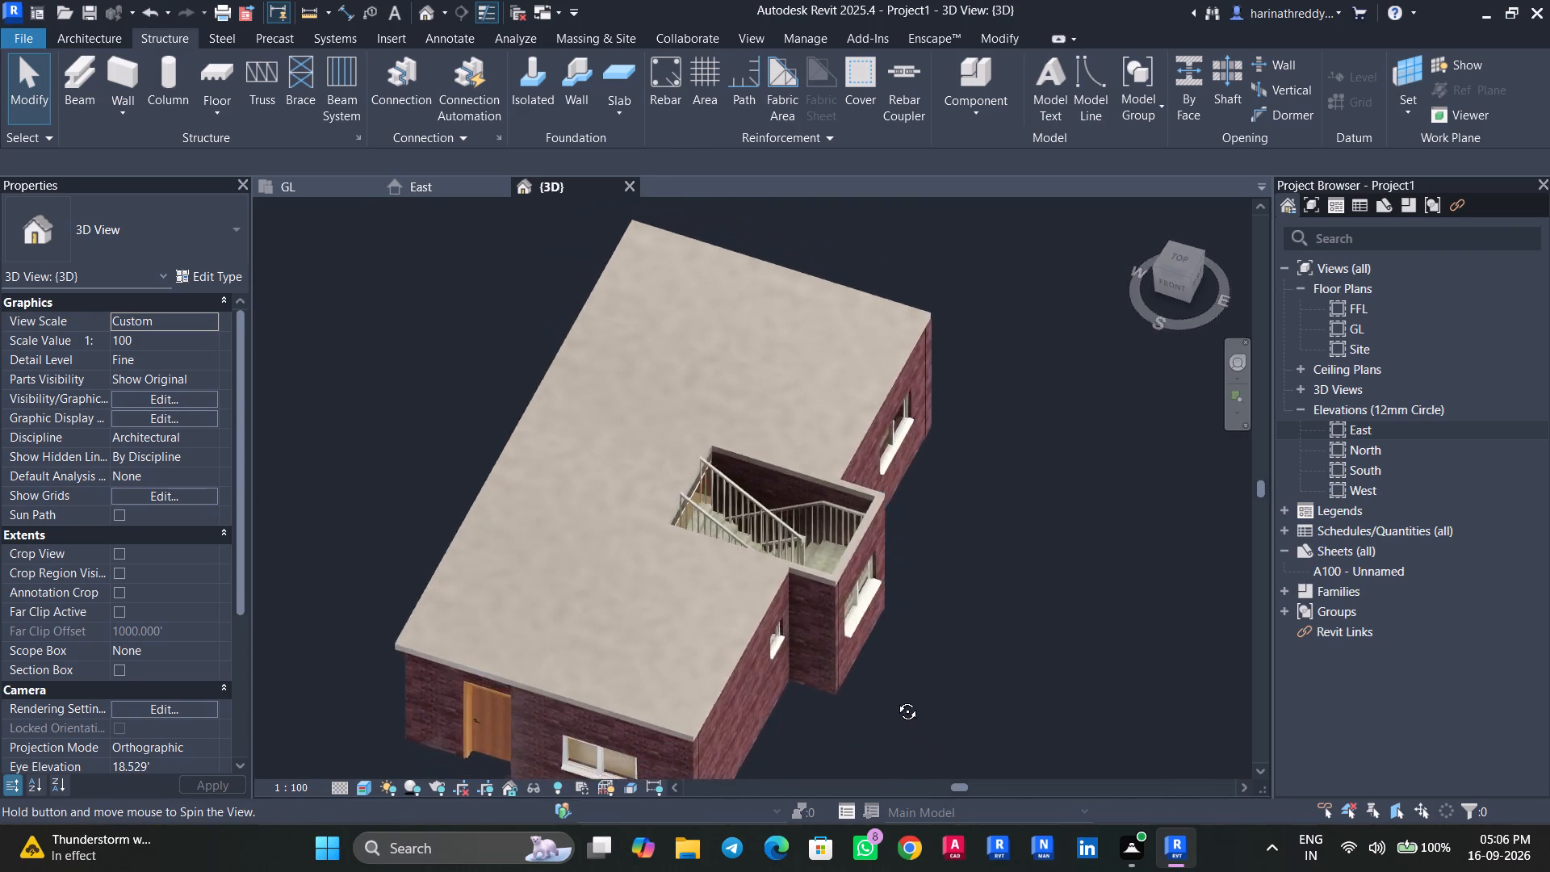
pyautogui.keyDown('shift'); pyautogui.moveTo(895, 699); pyautogui.dragTo(776, 696, button='middle'); pyautogui.keyUp('shift')
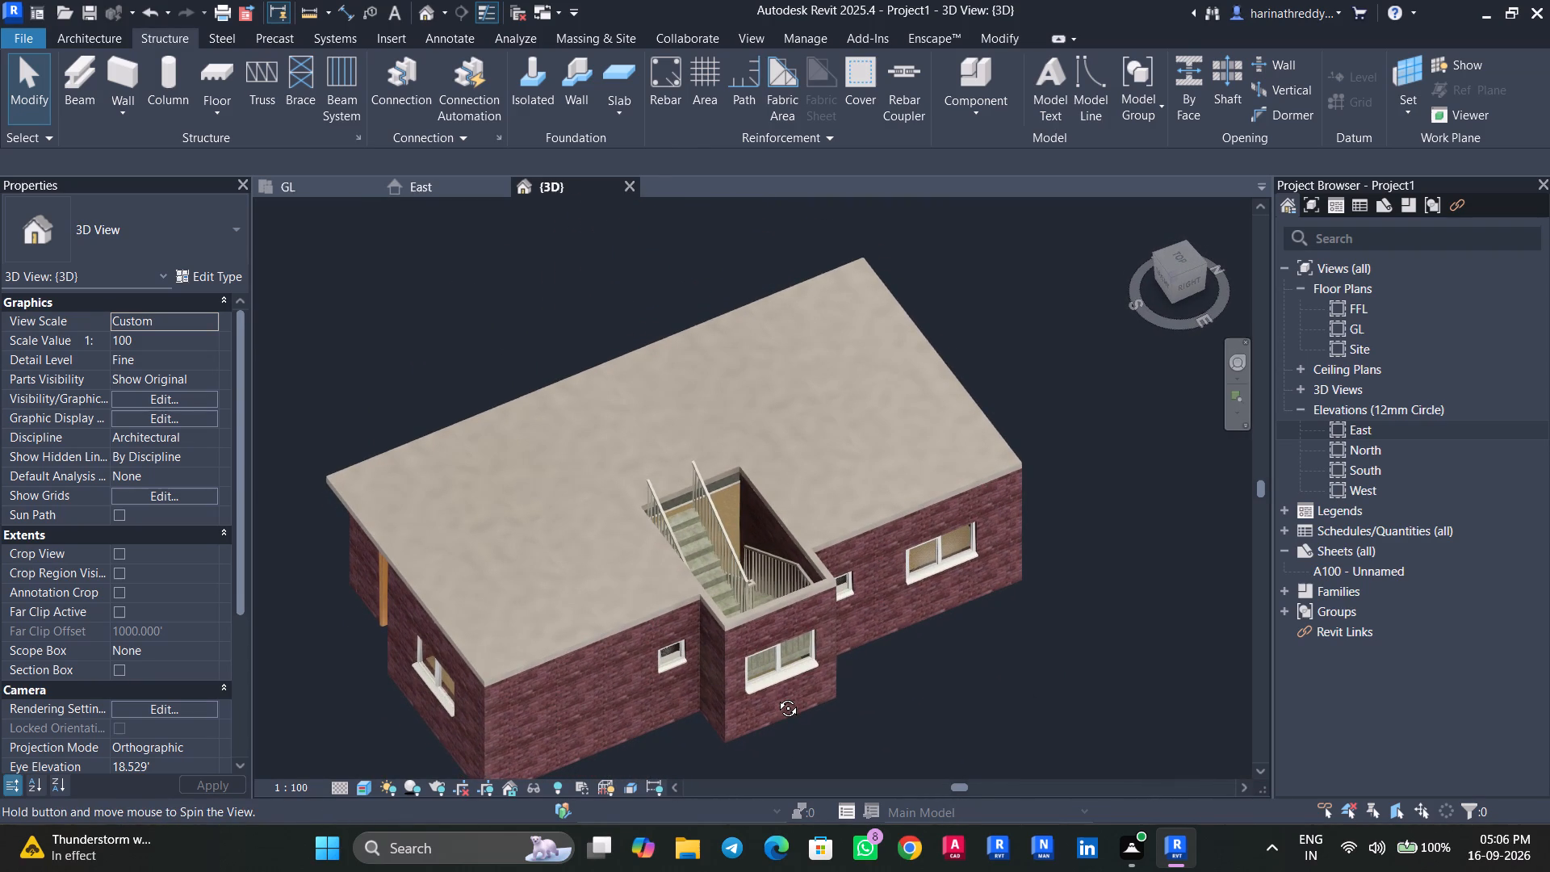
pyautogui.keyDown('shift'); pyautogui.moveTo(776, 696); pyautogui.dragTo(967, 690, button='middle'); pyautogui.keyUp('shift')
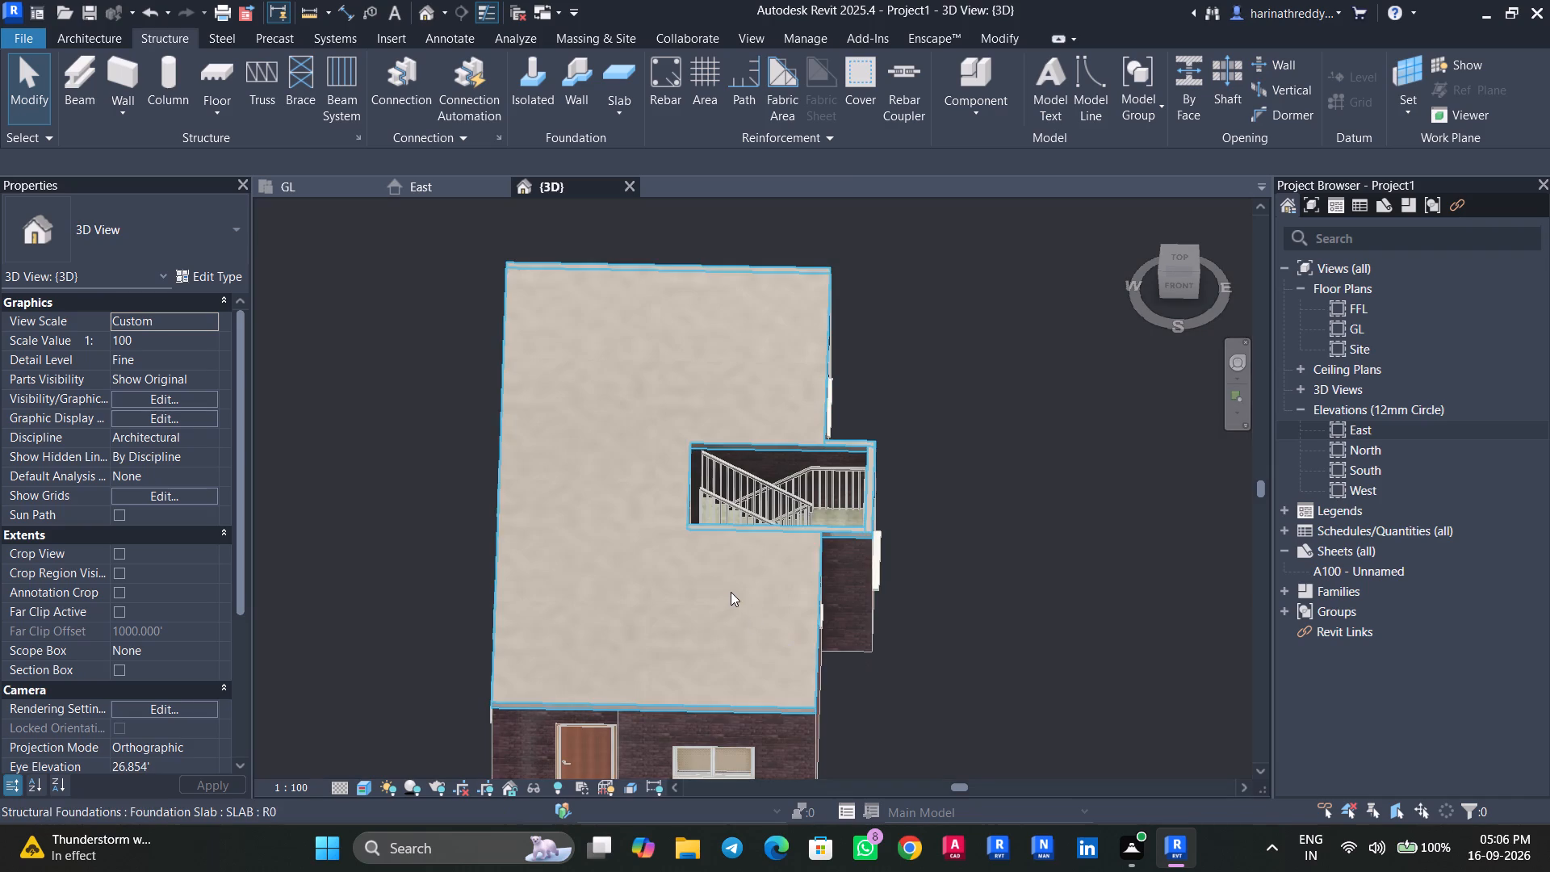
pyautogui.click(731, 592)
pyautogui.scroll(6, 723, 648)
pyautogui.press('Escape')
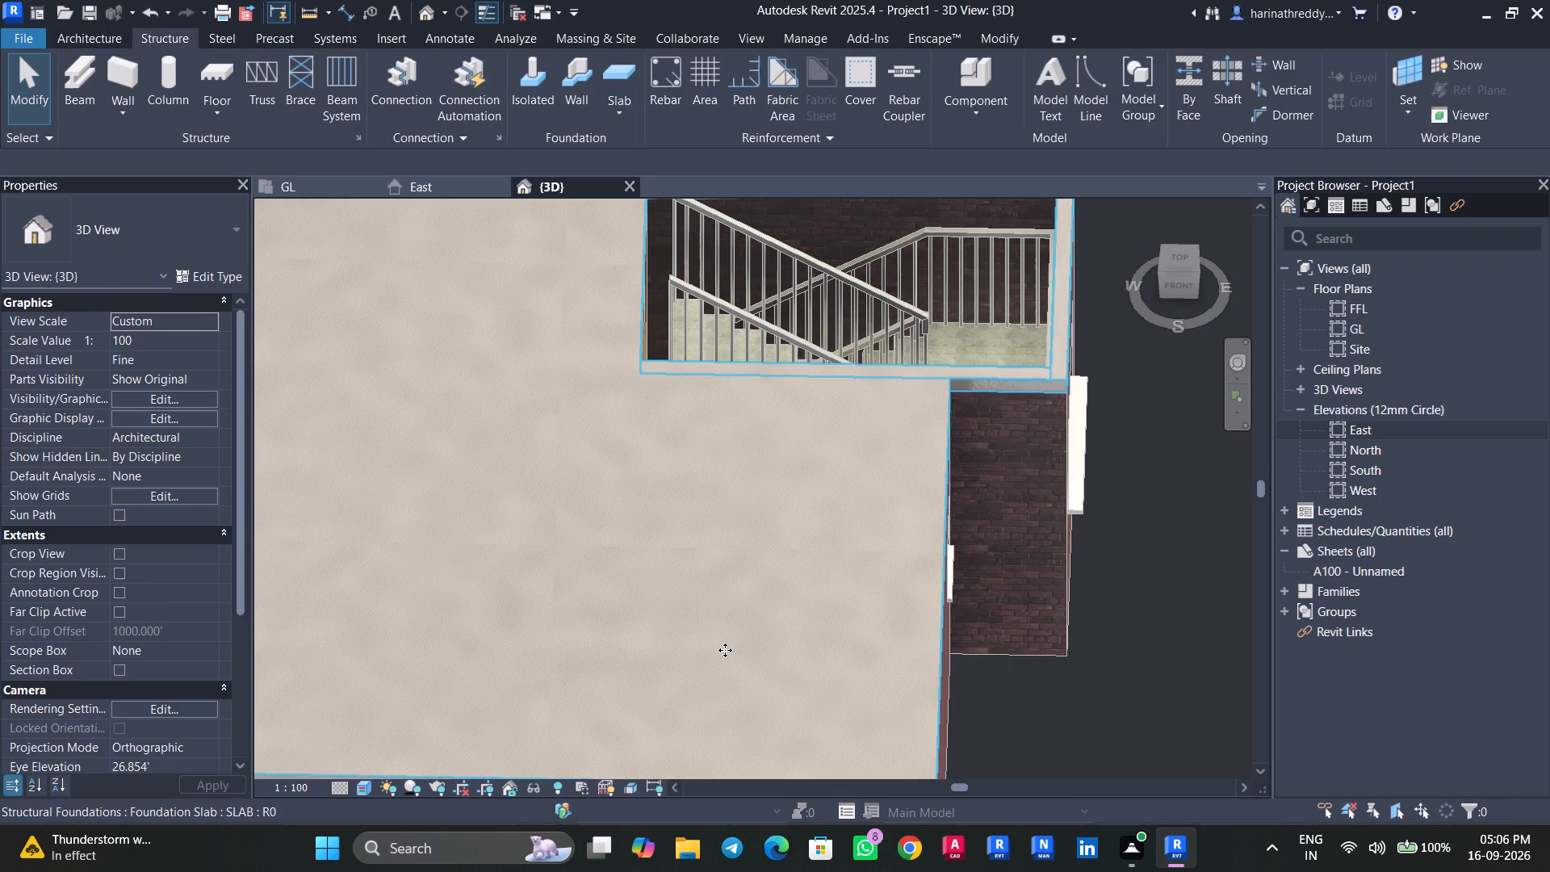
pyautogui.press('Escape')
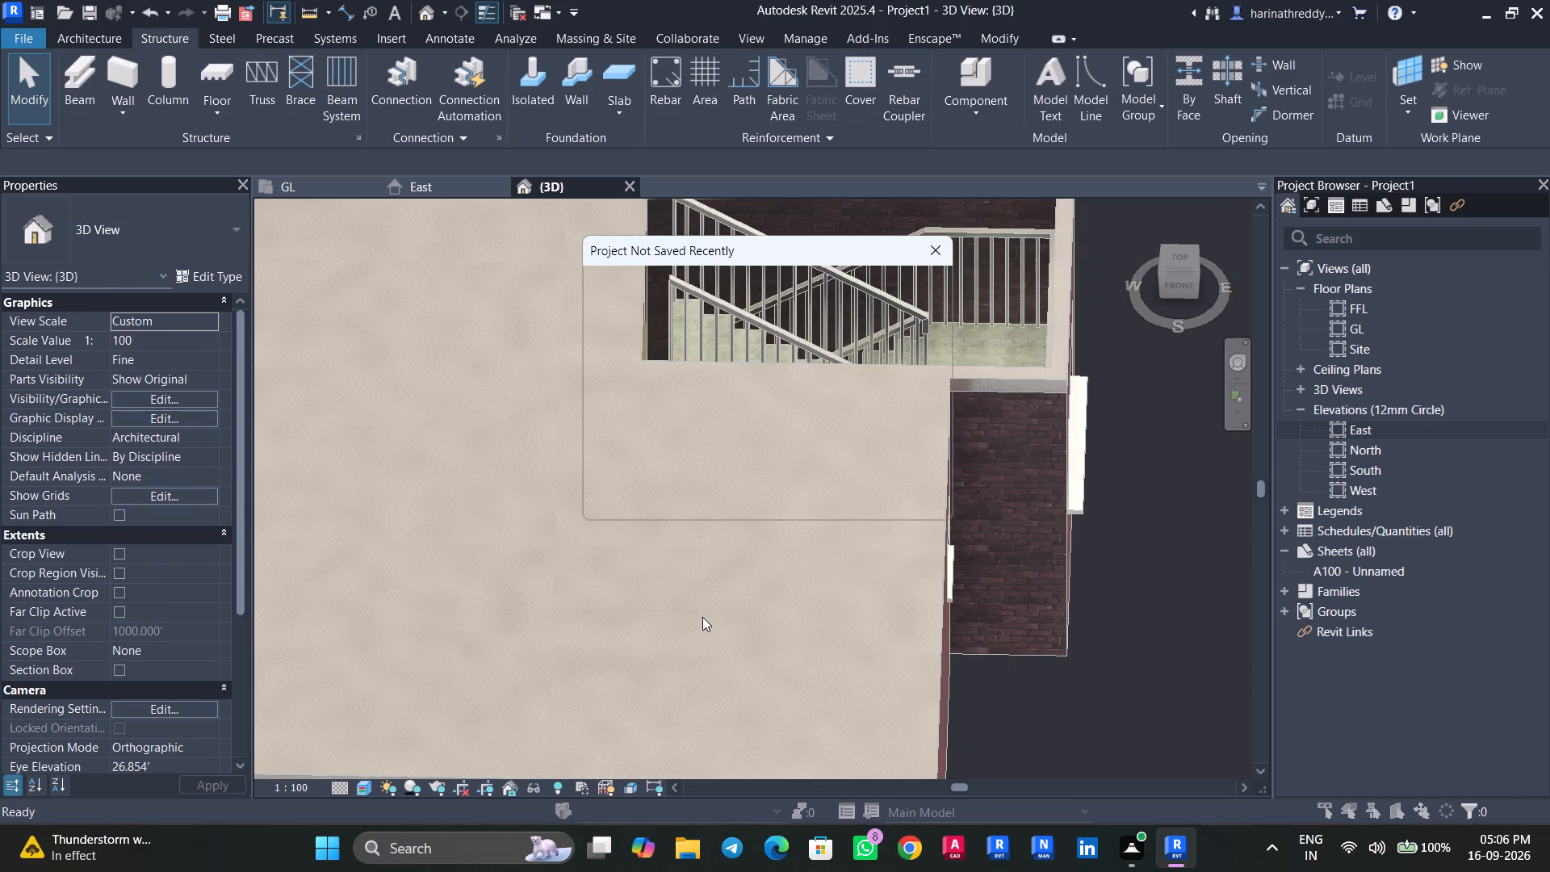
# Dismiss the project save reminder without saving.
pyautogui.click(924, 255)
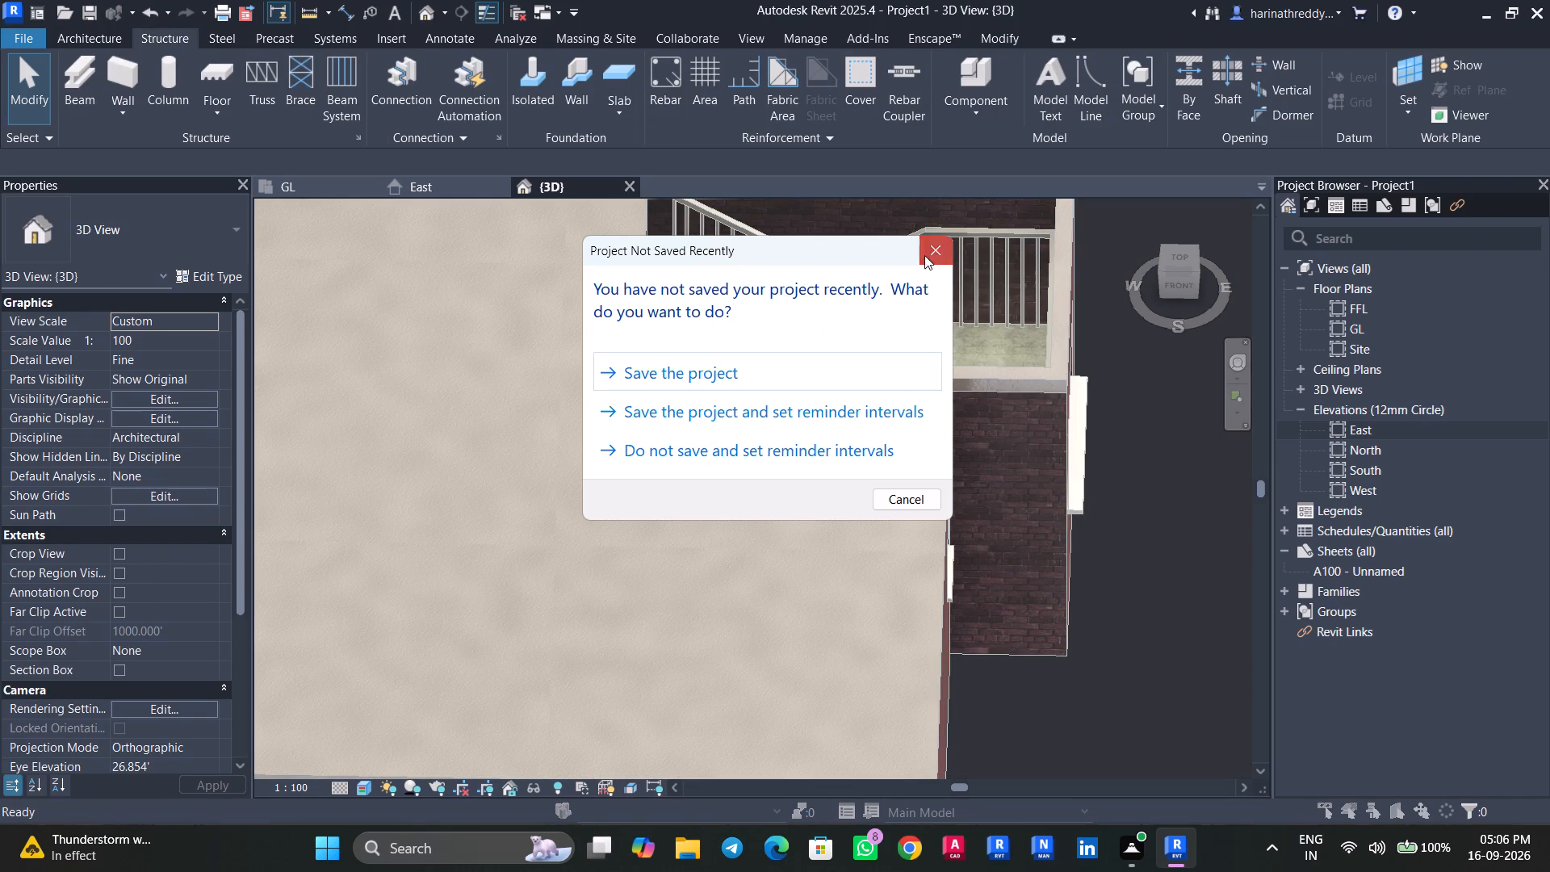
pyautogui.scroll(-2, 1149, 435)
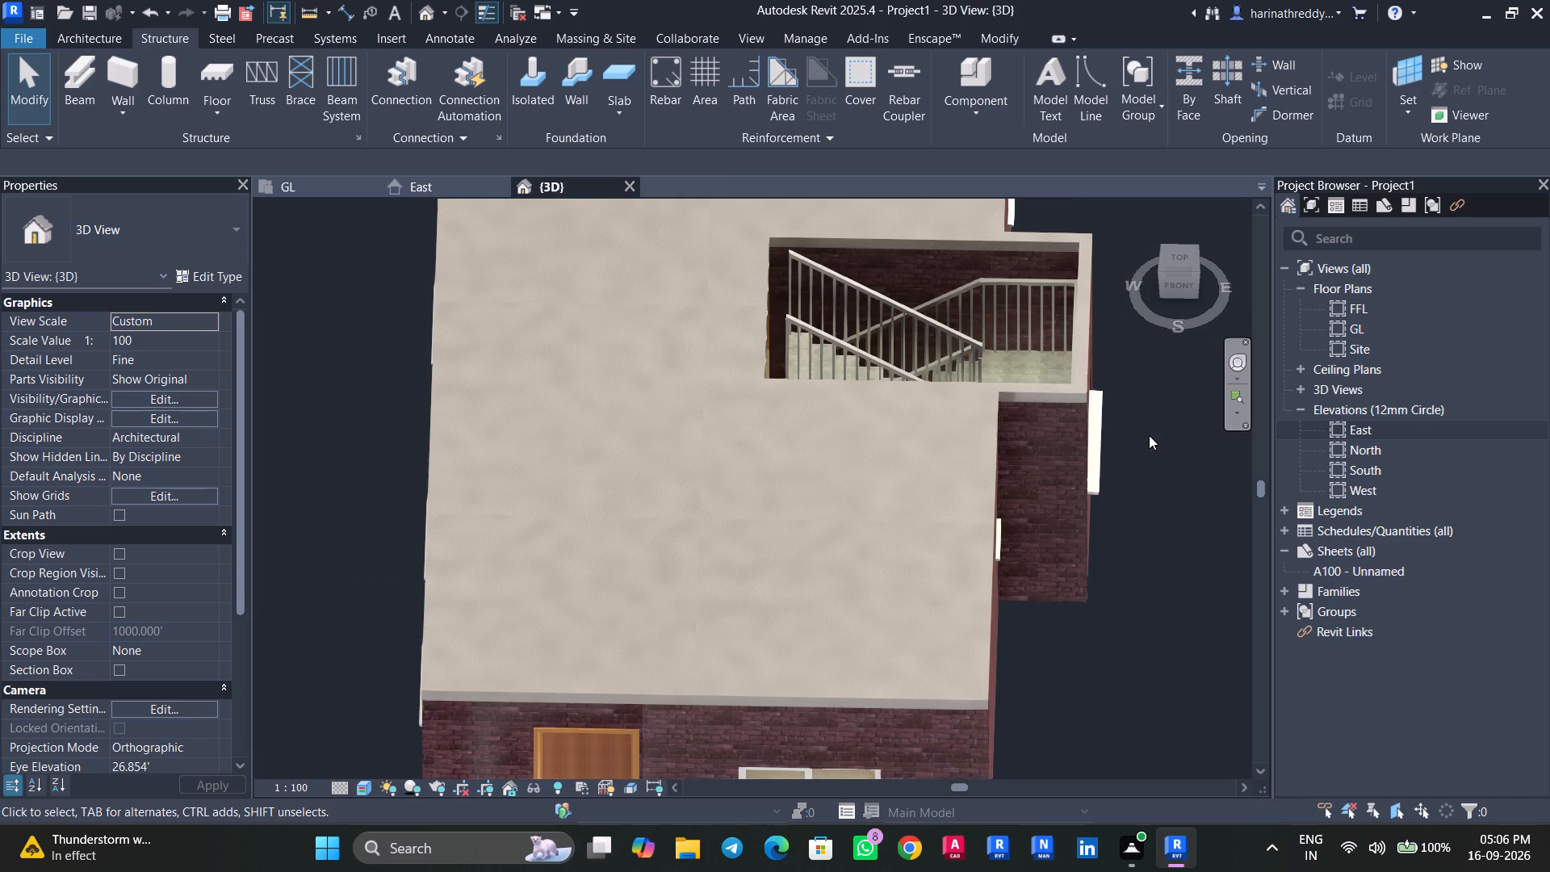
# In the stair shaft opening's sketch, move the east boundary line outward 0.450' to the slab's outer edge.
pyautogui.keyDown('shift'); pyautogui.moveTo(1137, 431); pyautogui.dragTo(1150, 559, button='middle'); pyautogui.keyUp('shift')
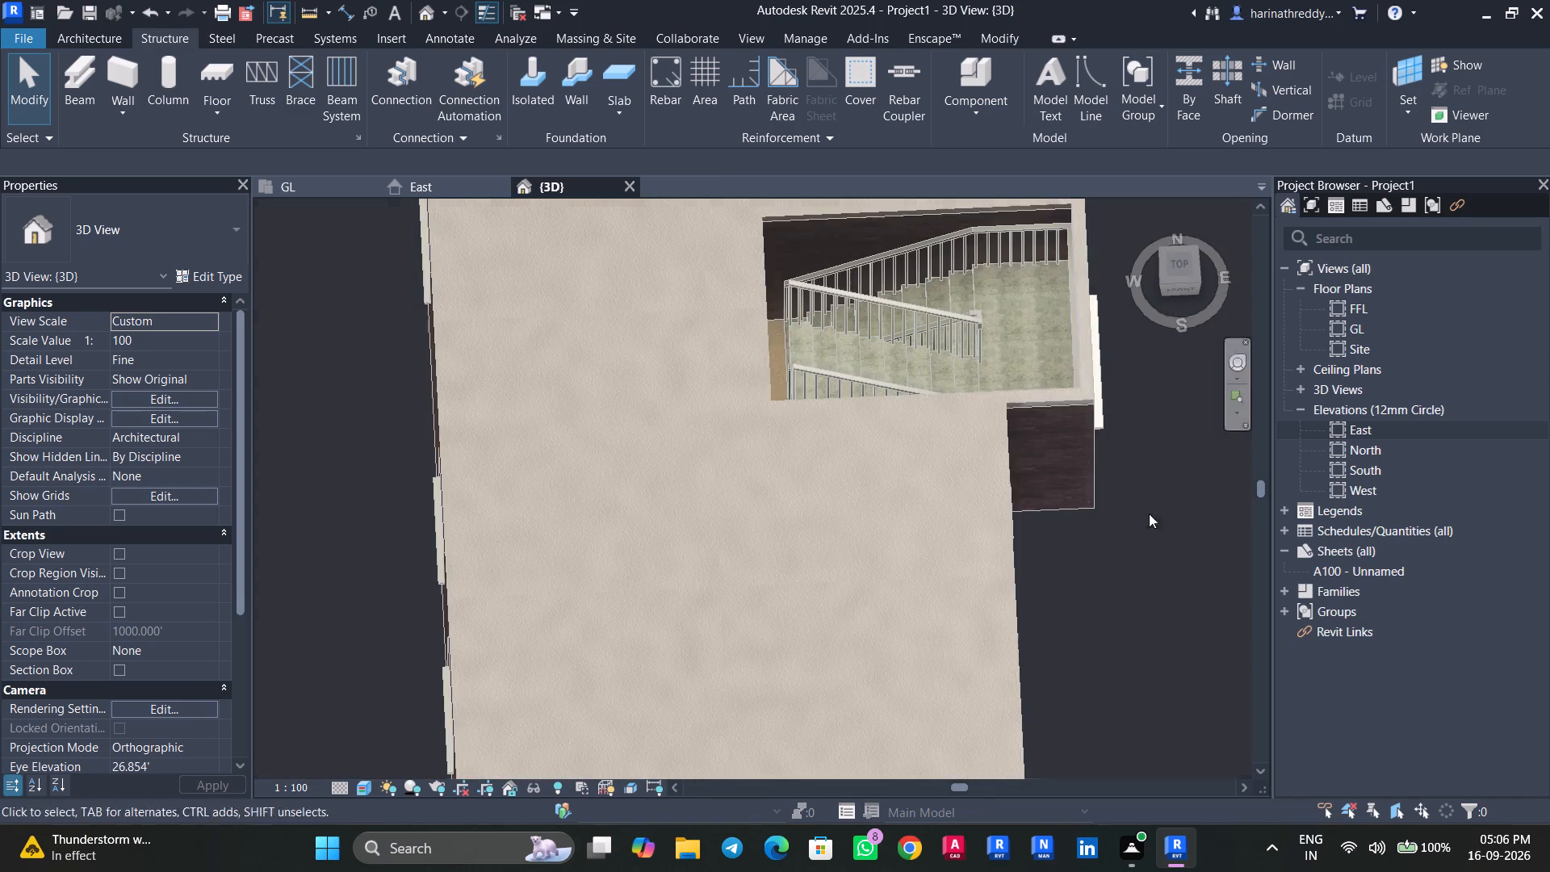
pyautogui.click(1084, 356)
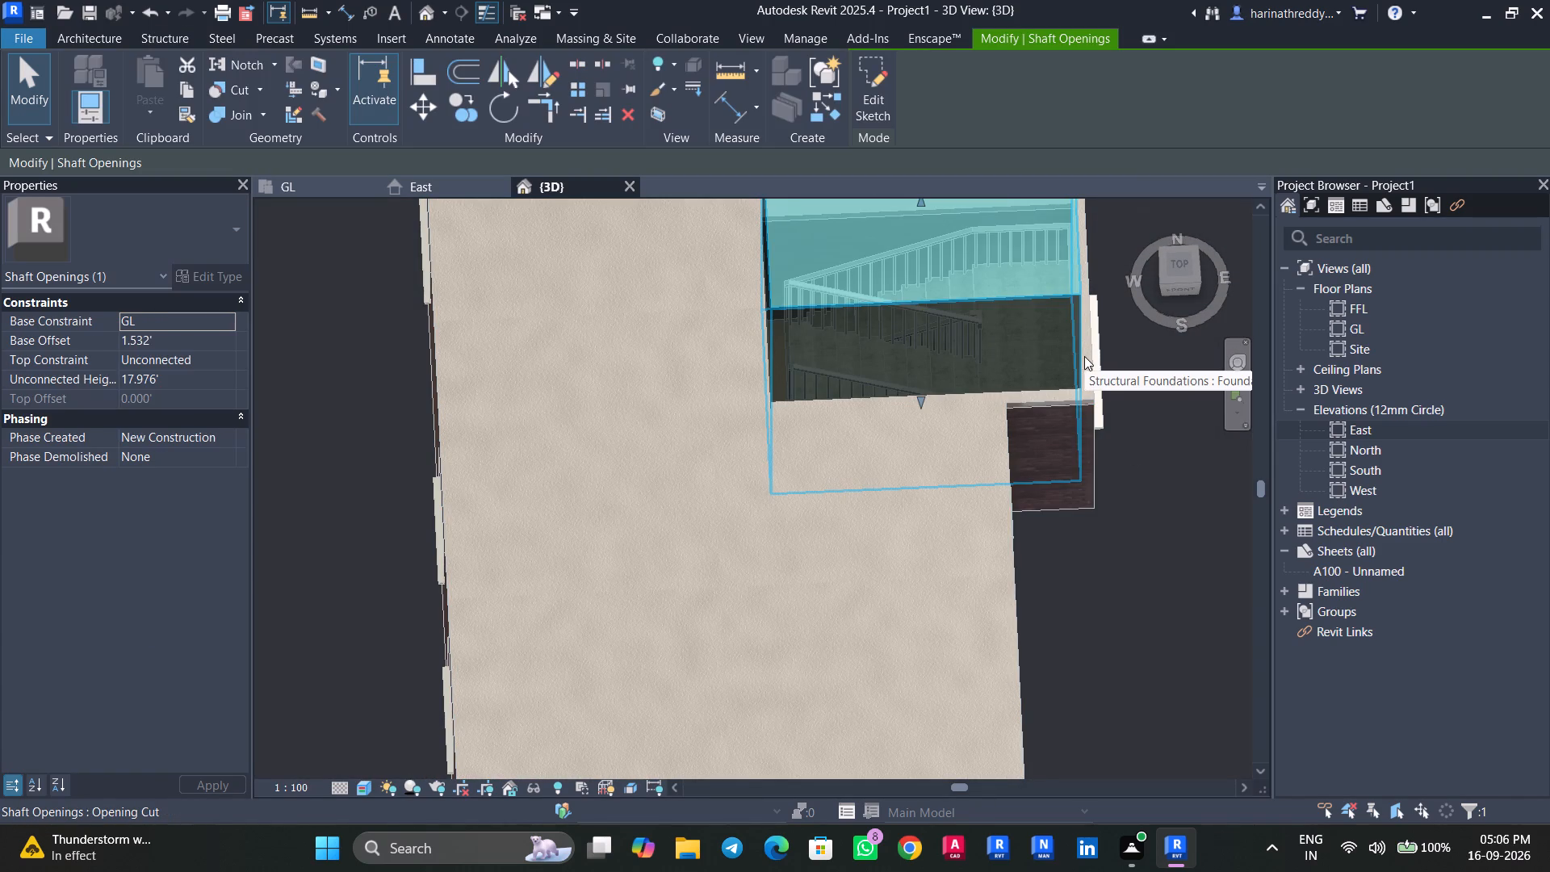
pyautogui.press('Escape')
pyautogui.press('Escape')
pyautogui.click(1077, 358)
pyautogui.press('Escape')
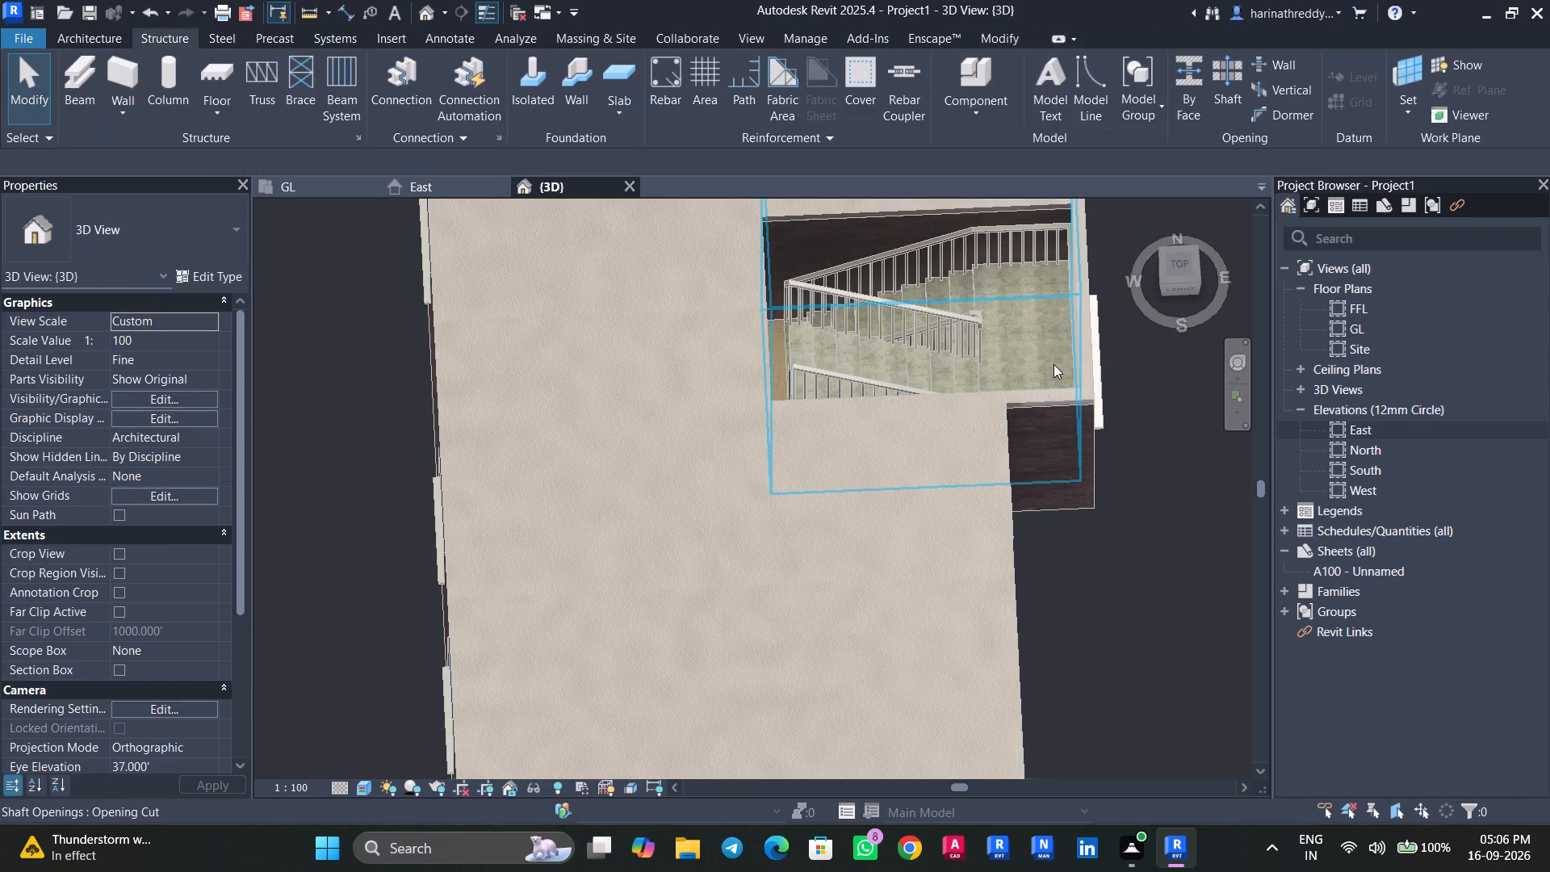
pyautogui.click(1054, 364)
pyautogui.click(869, 130)
pyautogui.click(1176, 257)
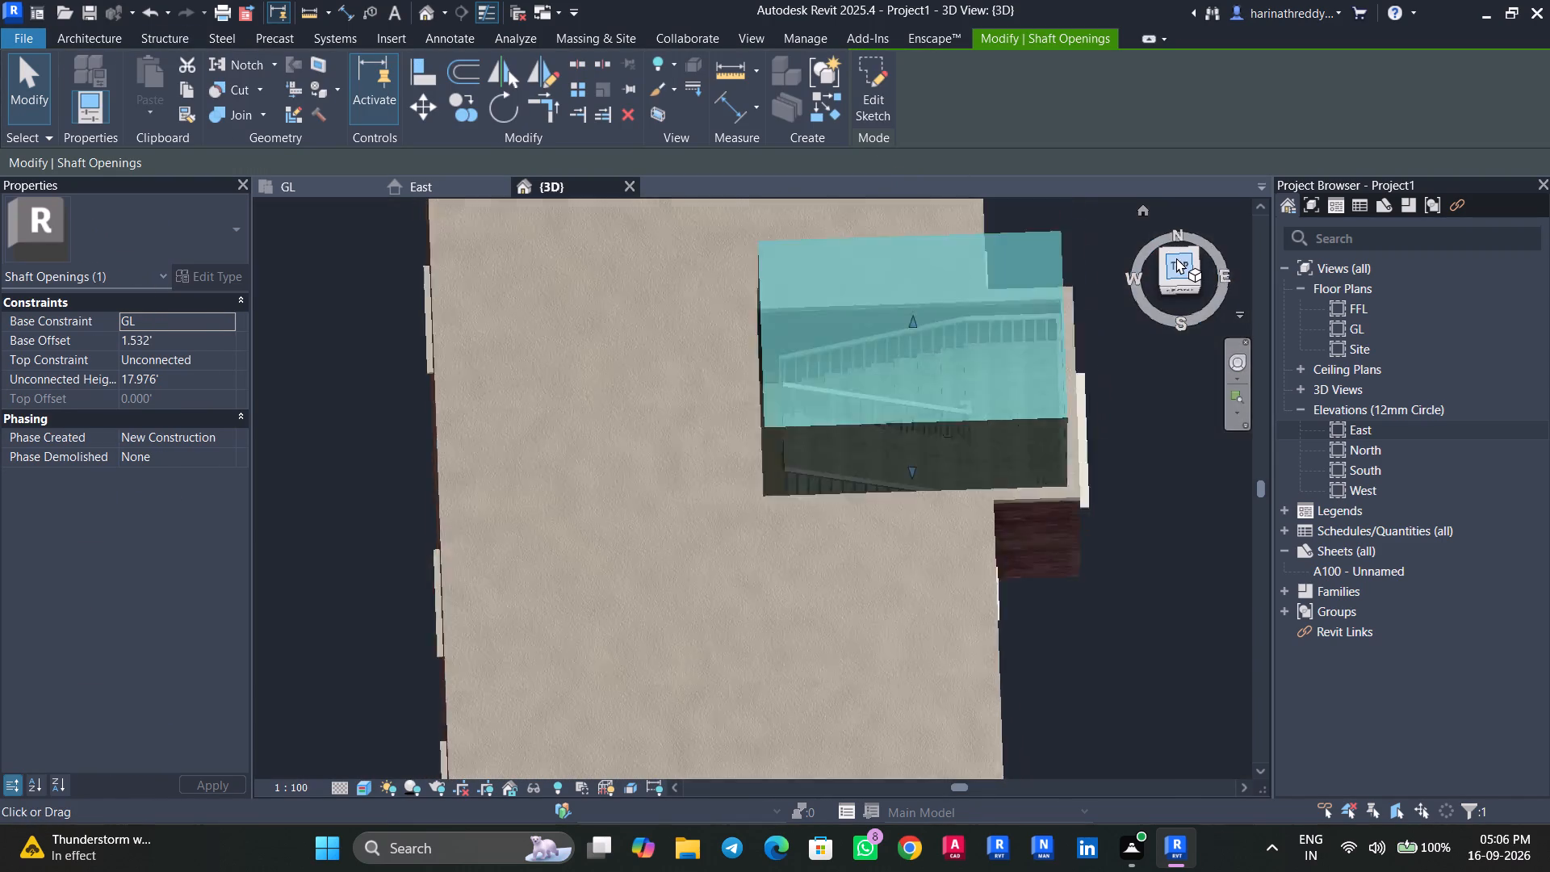
pyautogui.click(864, 100)
pyautogui.scroll(5, 903, 481)
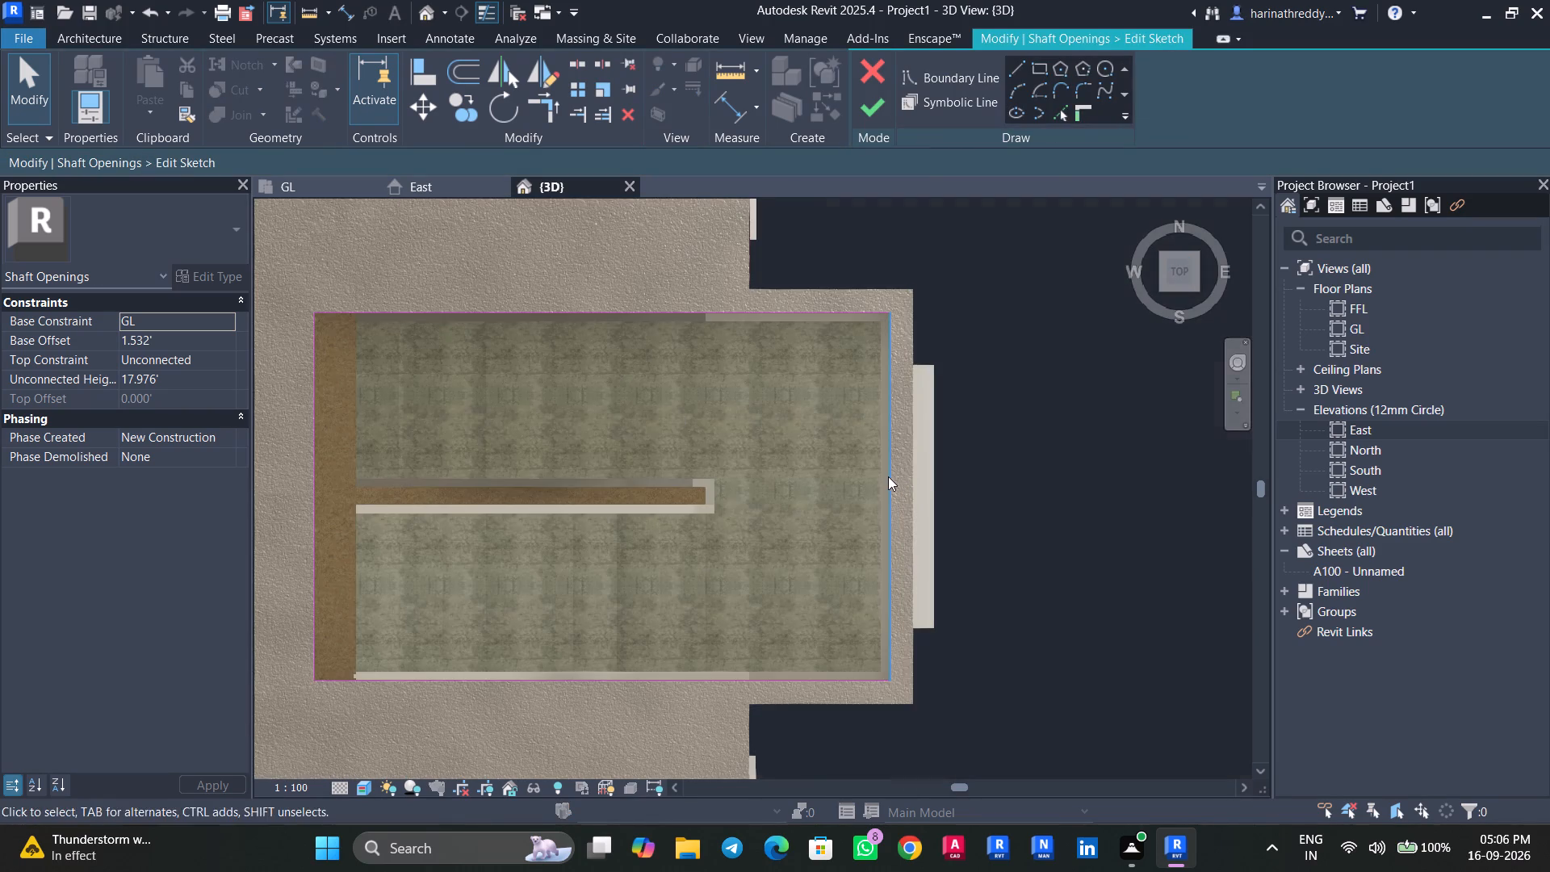
pyautogui.click(888, 476)
pyautogui.moveTo(888, 476); pyautogui.dragTo(916, 481)
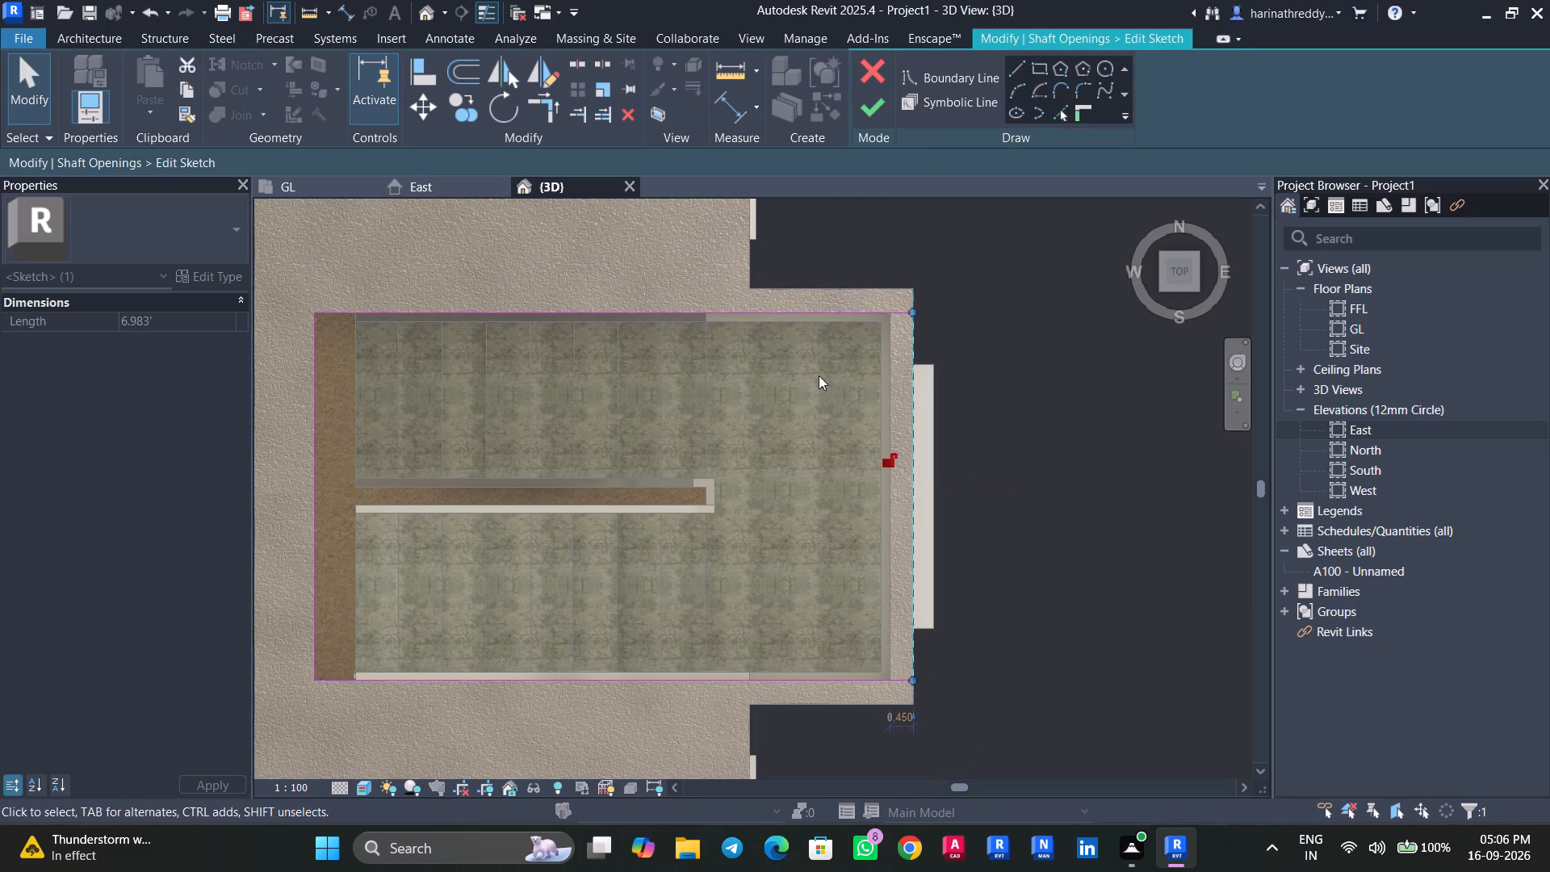
# Move the shaft sketch's north and south boundary lines out to the edges of the slab projection and finish the sketch.
pyautogui.click(799, 315)
pyautogui.moveTo(799, 315); pyautogui.dragTo(798, 290)
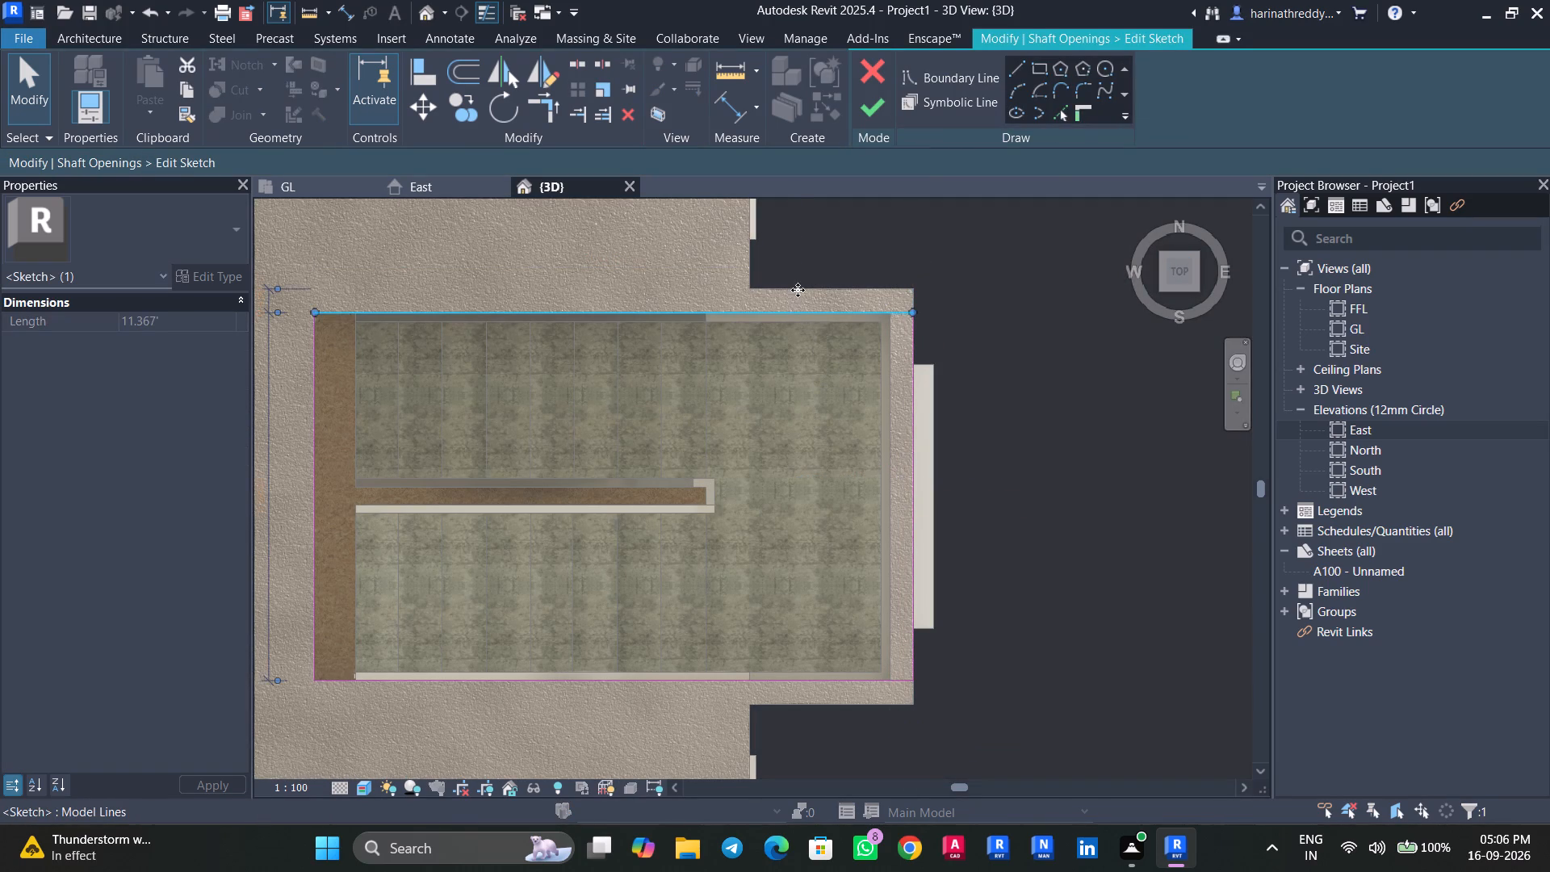
pyautogui.moveTo(798, 290); pyautogui.dragTo(798, 286)
pyautogui.moveTo(730, 681); pyautogui.dragTo(731, 706)
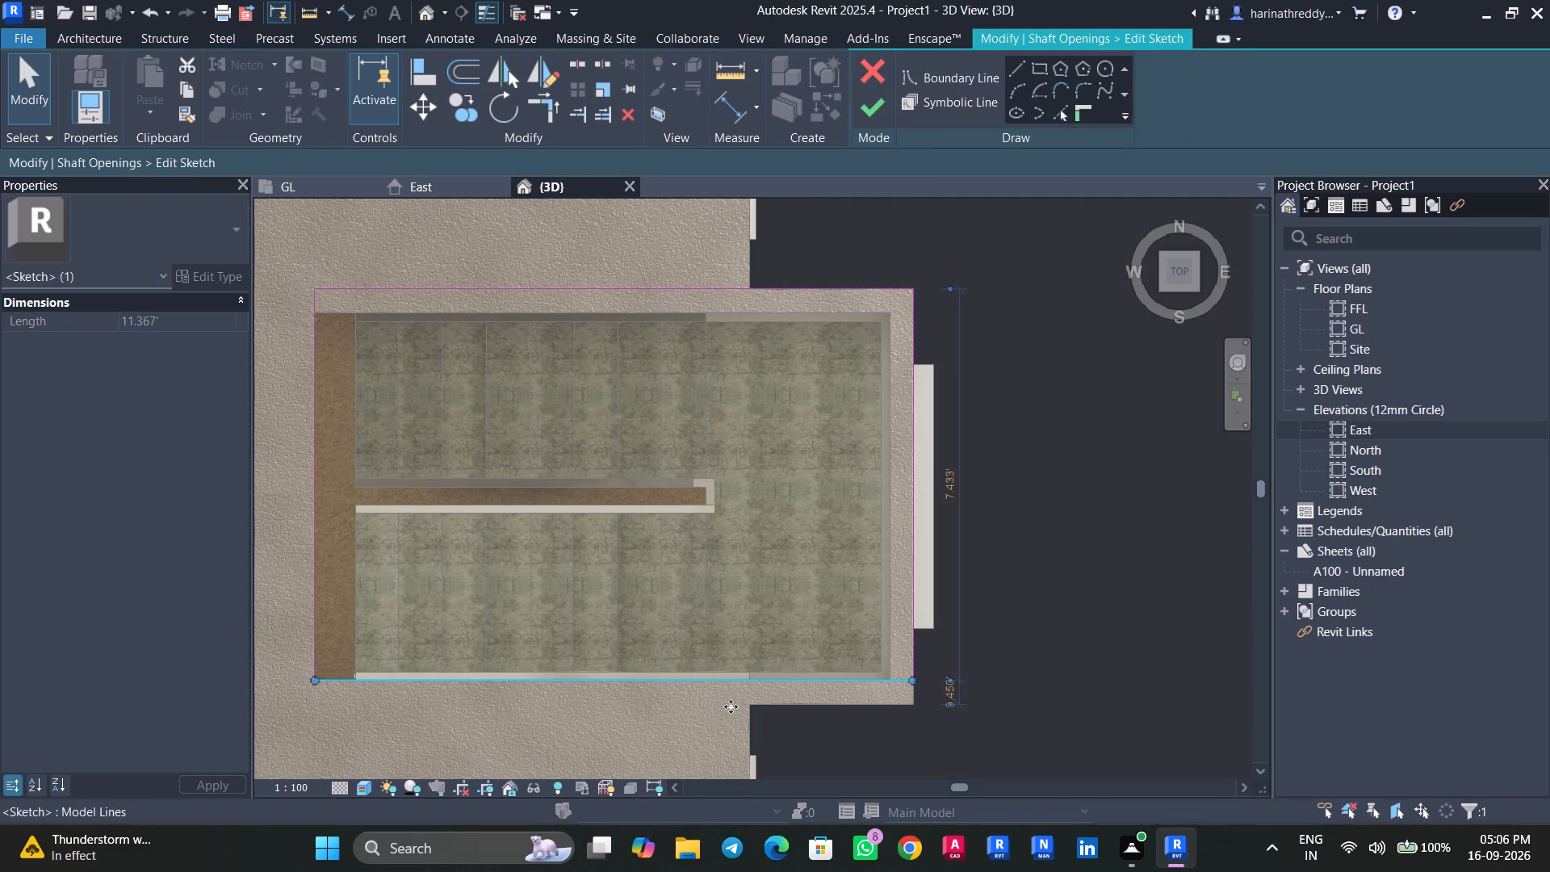
pyautogui.moveTo(731, 706); pyautogui.dragTo(732, 708)
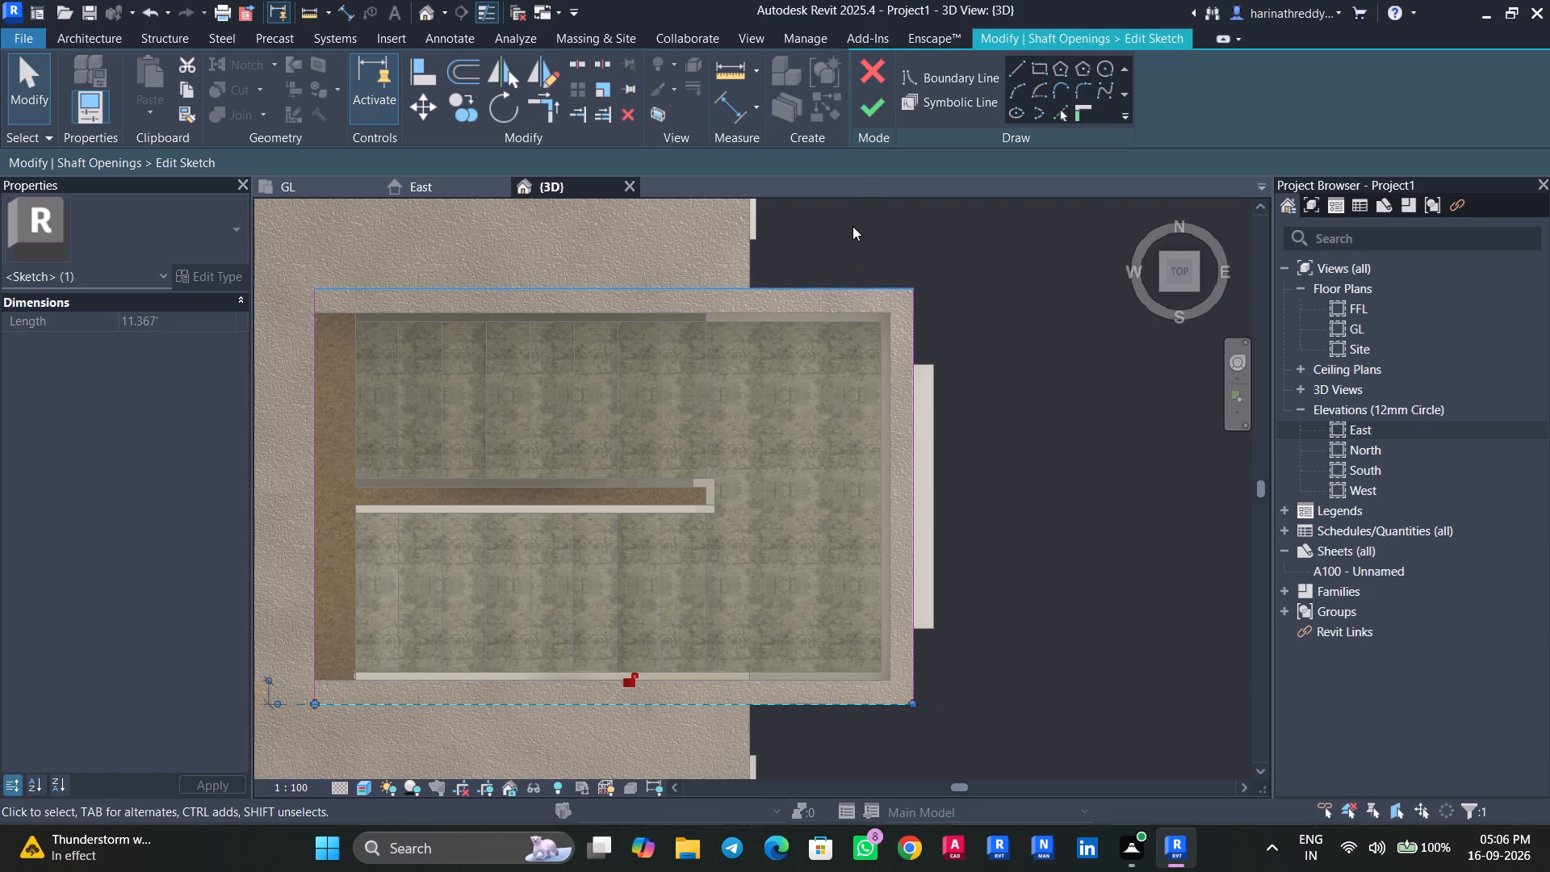
pyautogui.click(865, 107)
pyautogui.scroll(-4, 1084, 548)
pyautogui.press('Escape')
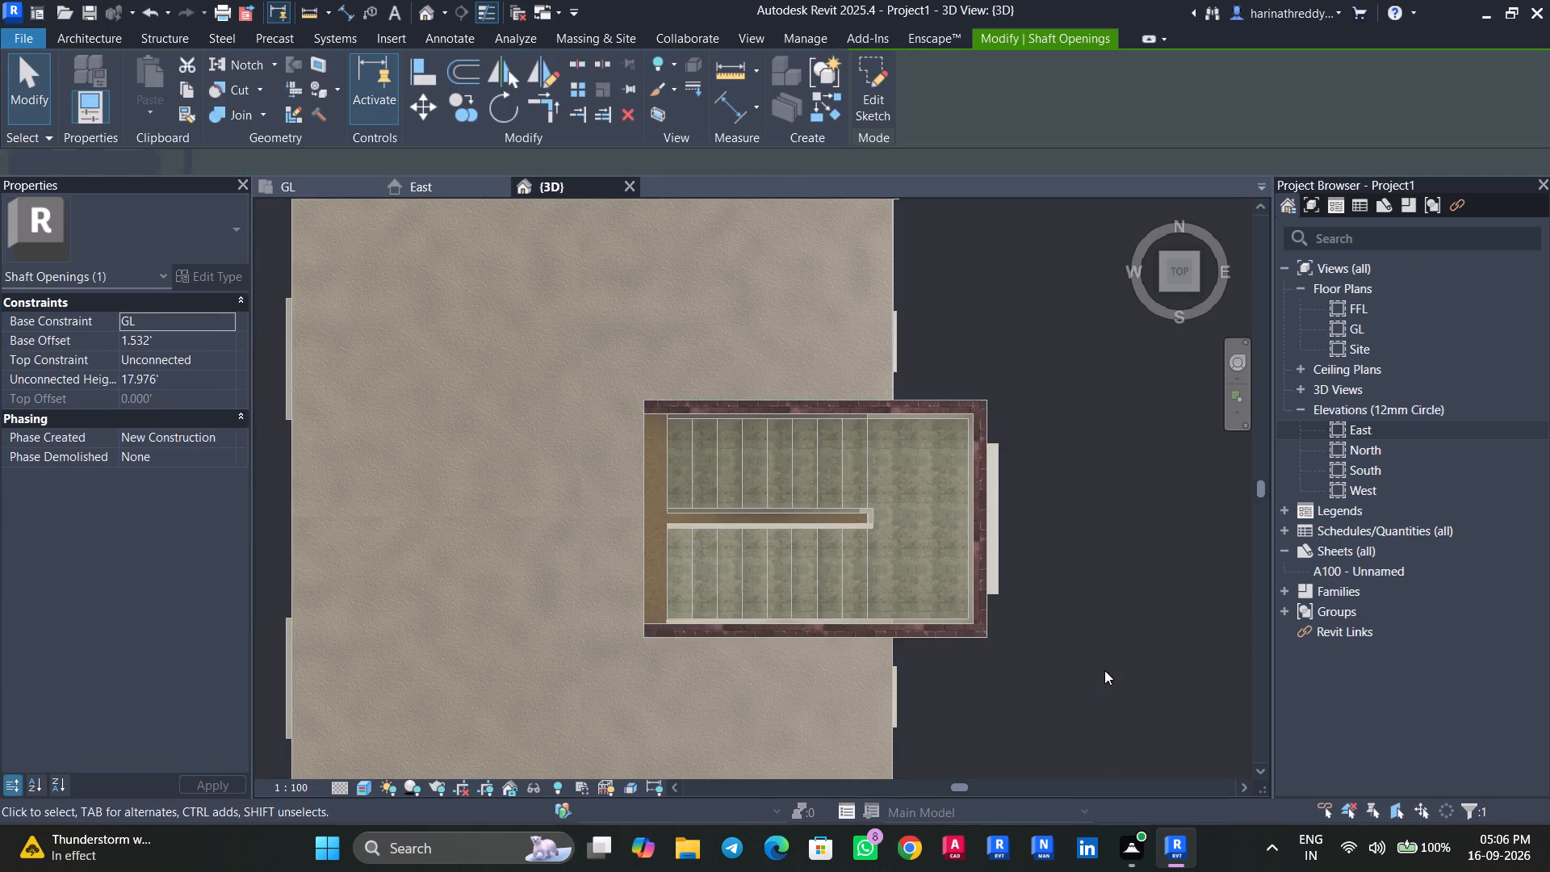
# Examine the enlarged stair opening, the railings and the exterior walls from several sides, above and below.
pyautogui.keyDown('shift'); pyautogui.moveTo(1100, 694); pyautogui.dragTo(953, 382, button='middle'); pyautogui.keyUp('shift')
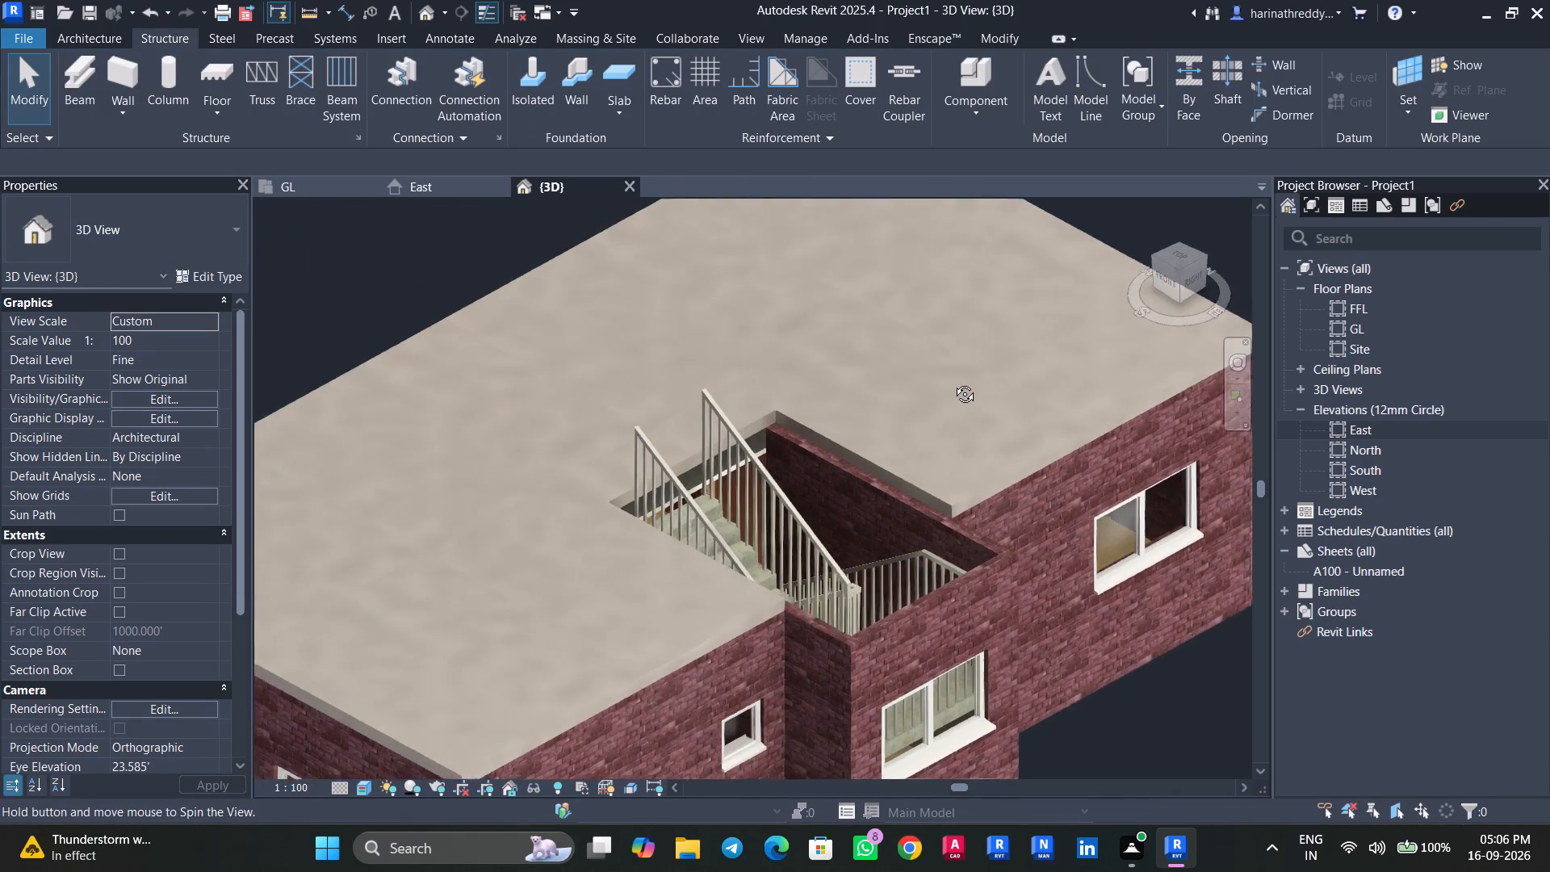
pyautogui.keyDown('shift'); pyautogui.moveTo(953, 382); pyautogui.dragTo(757, 475, button='middle'); pyautogui.keyUp('shift')
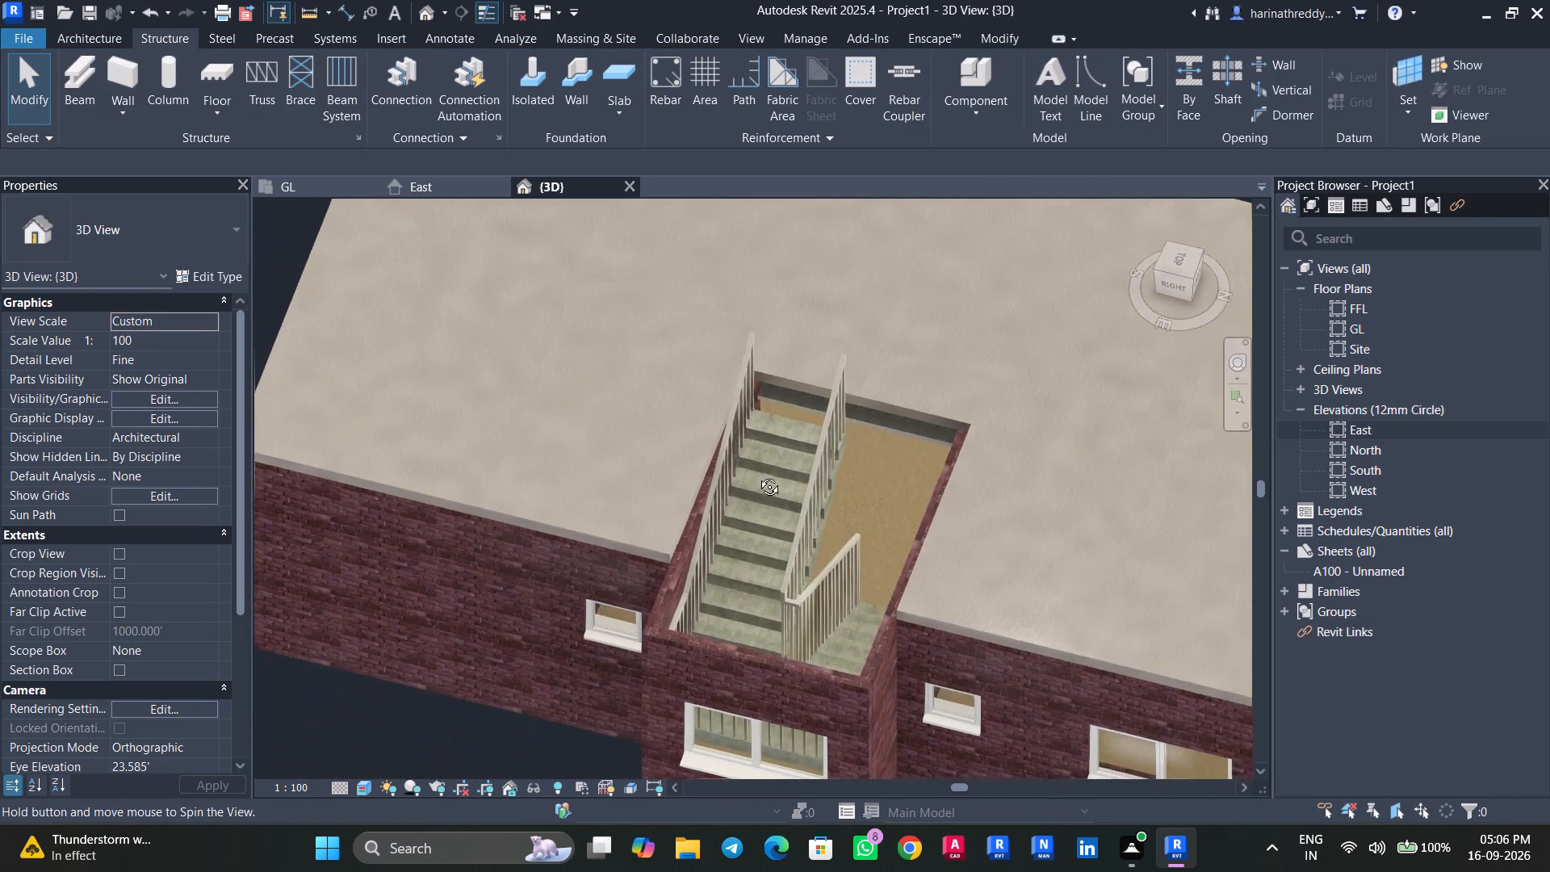
pyautogui.keyDown('shift'); pyautogui.moveTo(757, 475); pyautogui.dragTo(805, 202, button='middle'); pyautogui.keyUp('shift')
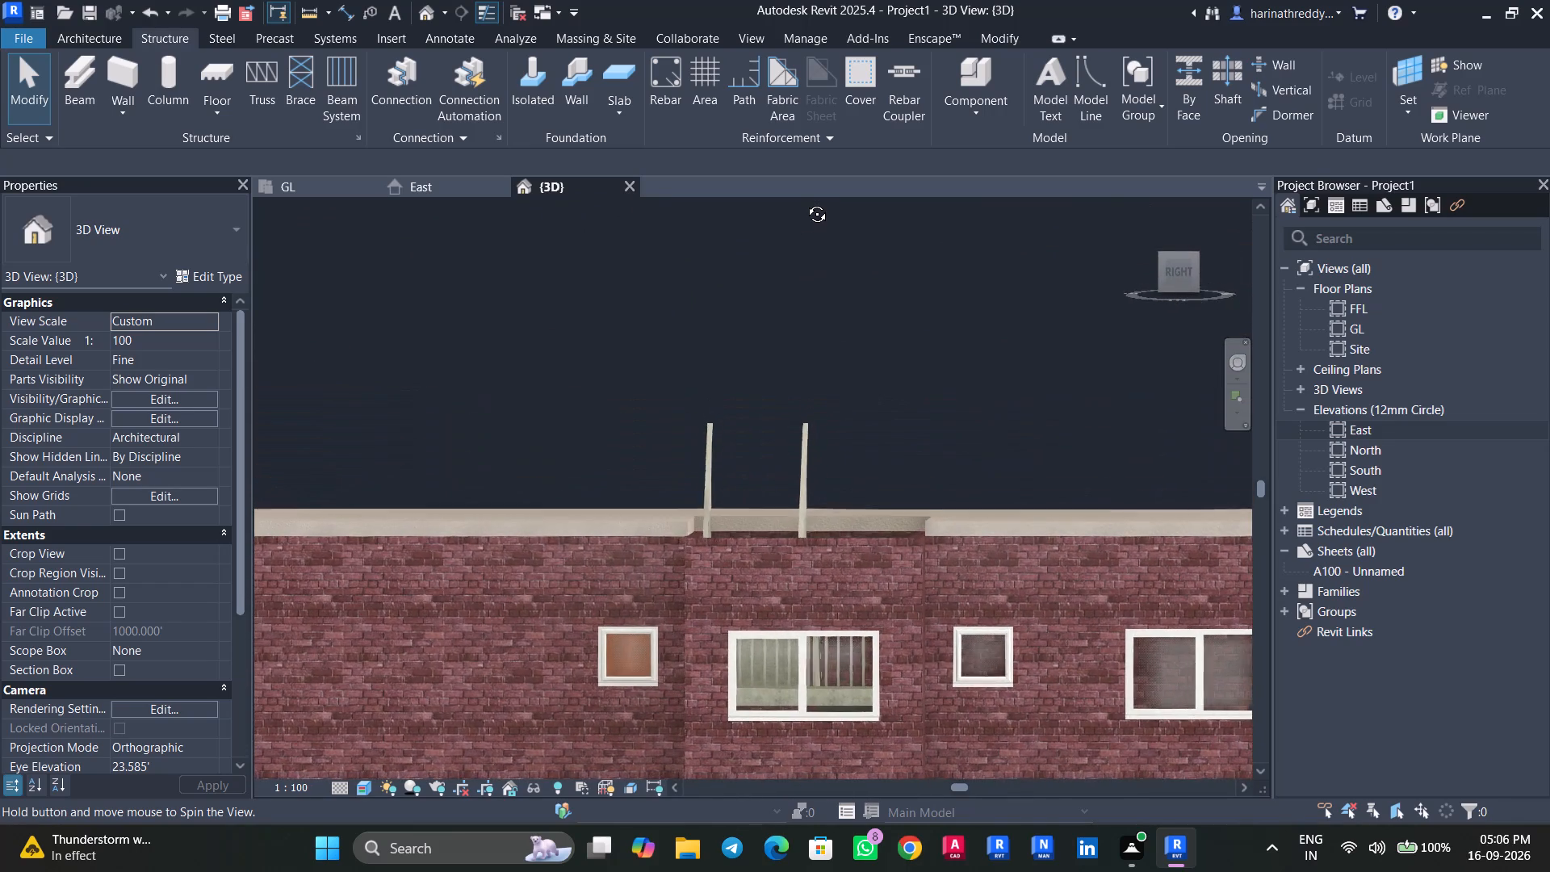
pyautogui.keyDown('shift'); pyautogui.moveTo(805, 202); pyautogui.dragTo(764, 285, button='middle'); pyautogui.keyUp('shift')
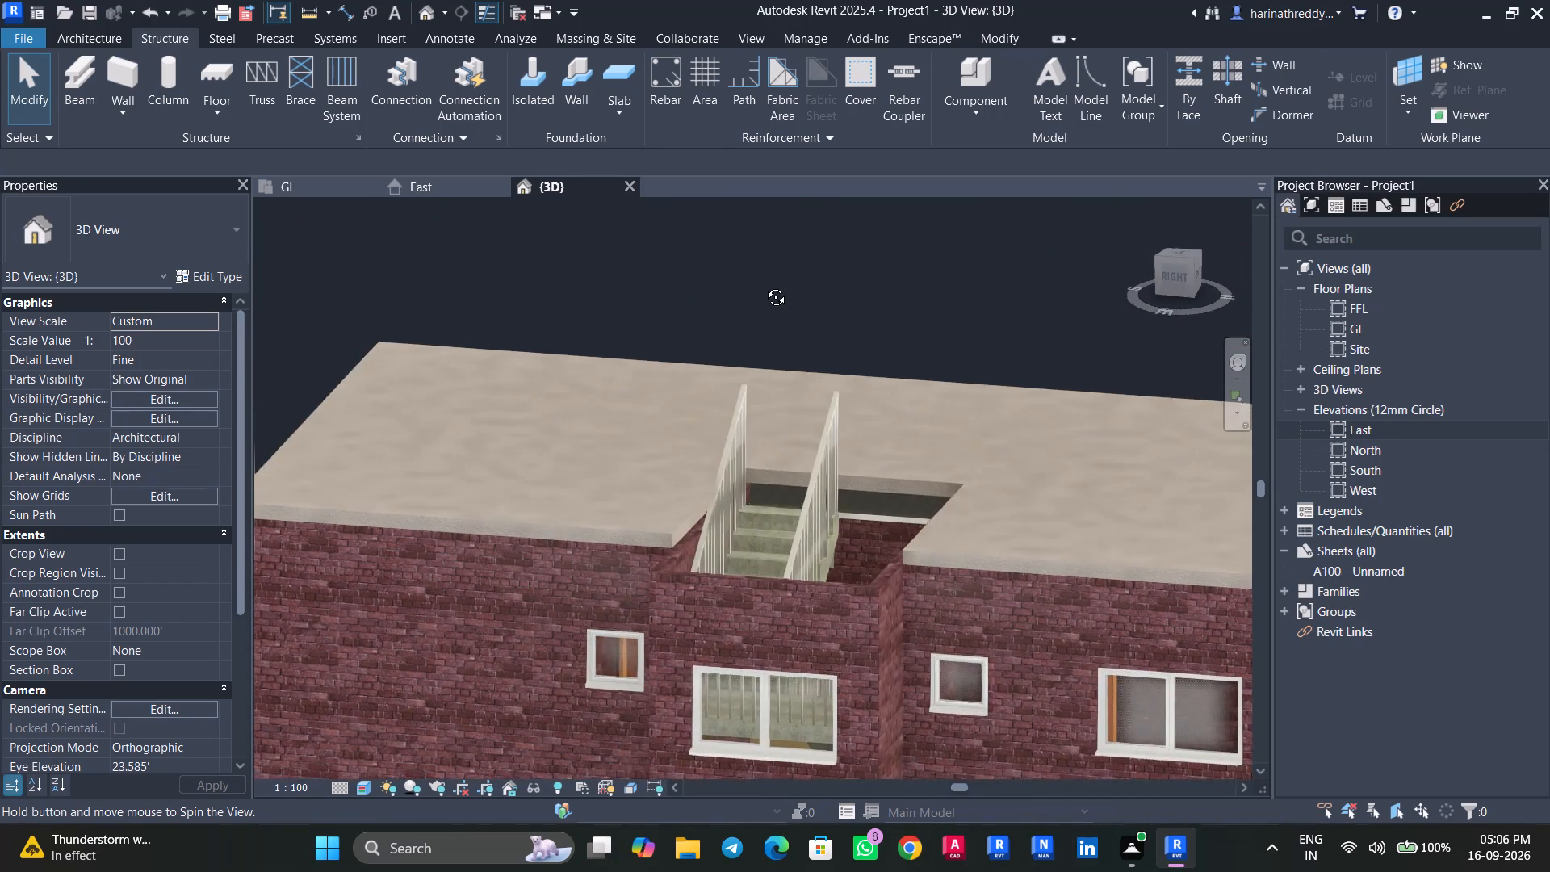
pyautogui.keyDown('shift'); pyautogui.moveTo(764, 285); pyautogui.dragTo(827, 317, button='middle'); pyautogui.keyUp('shift')
pyautogui.scroll(-2, 832, 321)
pyautogui.scroll(1, 832, 321)
pyautogui.scroll(-4, 832, 321)
pyautogui.keyDown('shift'); pyautogui.moveTo(756, 626); pyautogui.dragTo(867, 416, button='middle'); pyautogui.keyUp('shift')
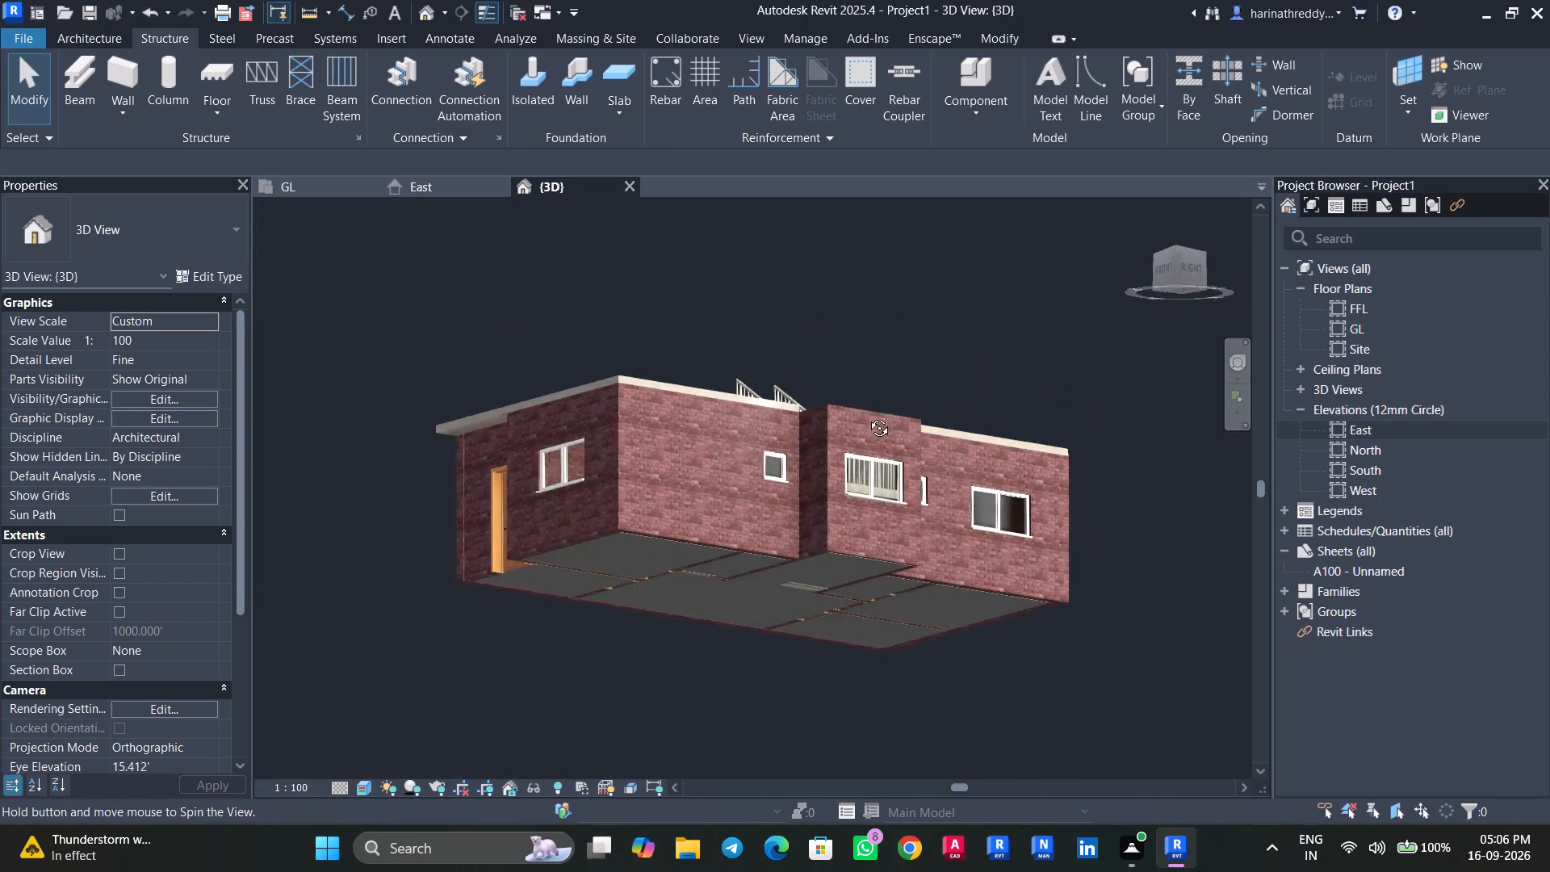
pyautogui.keyDown('shift'); pyautogui.moveTo(867, 416); pyautogui.dragTo(1001, 551, button='middle'); pyautogui.keyUp('shift')
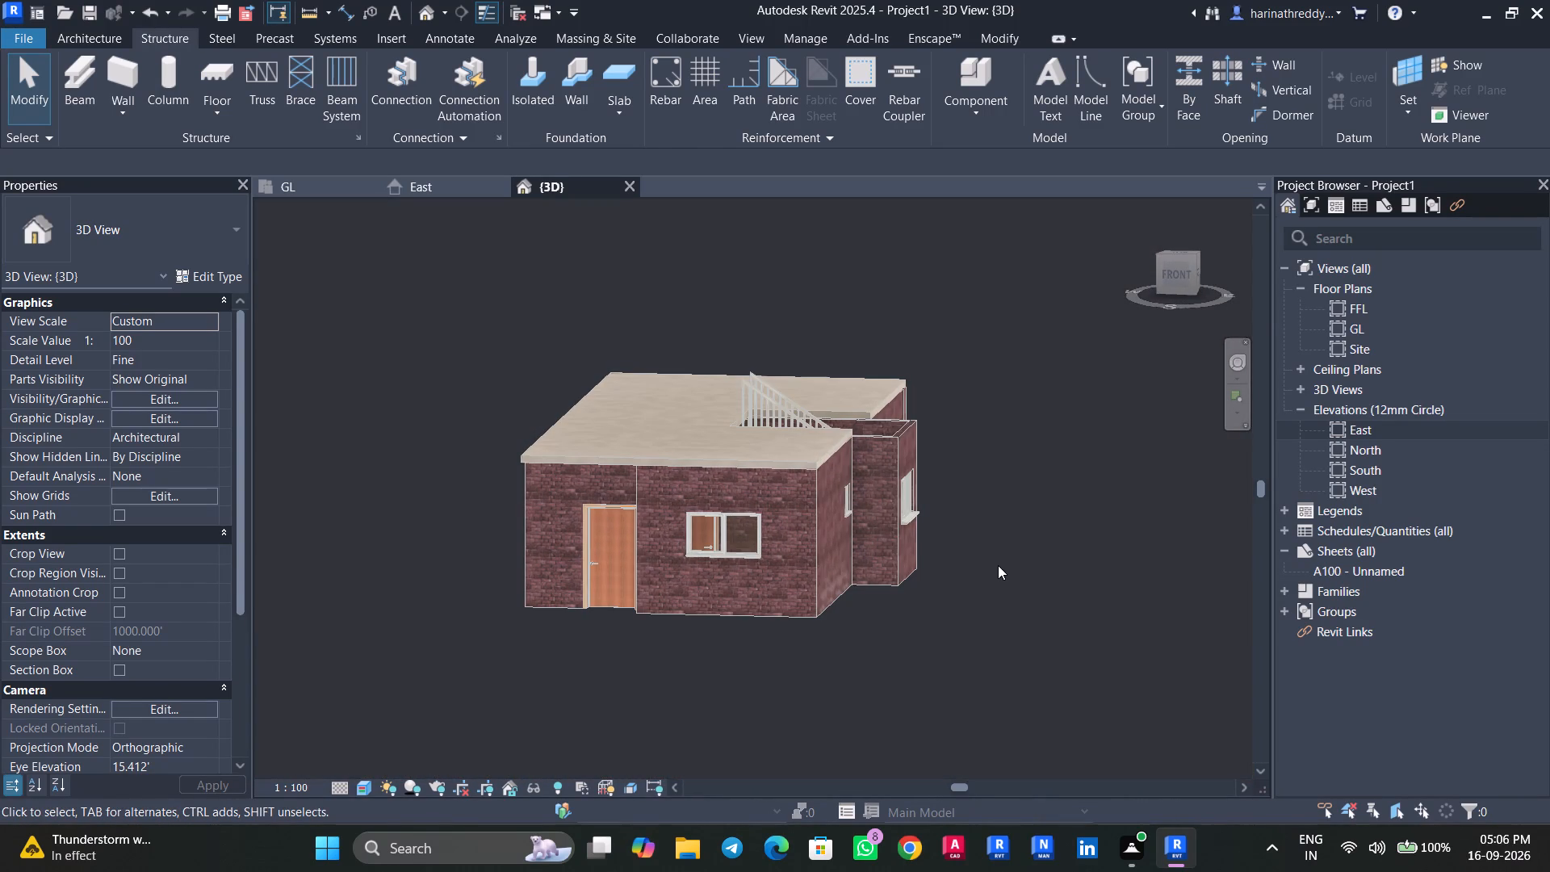
# On the FFL floor plan, draw an 11.367' INNER WALL along the north edge of the stair opening.
pyautogui.doubleClick(1349, 312)
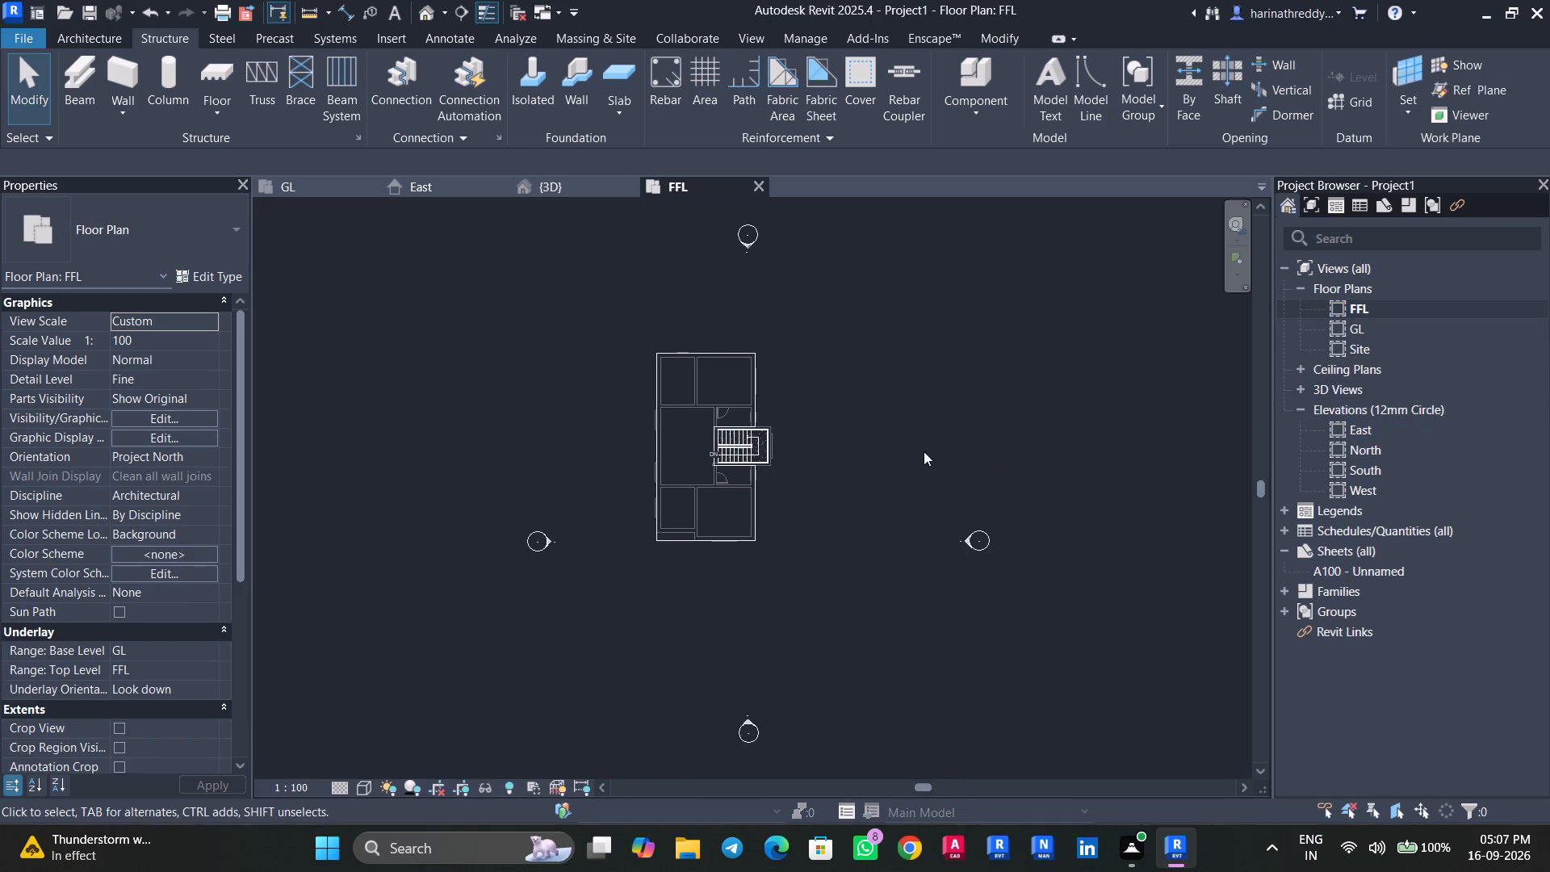
pyautogui.scroll(8, 735, 459)
pyautogui.press('w')
pyautogui.press('a')
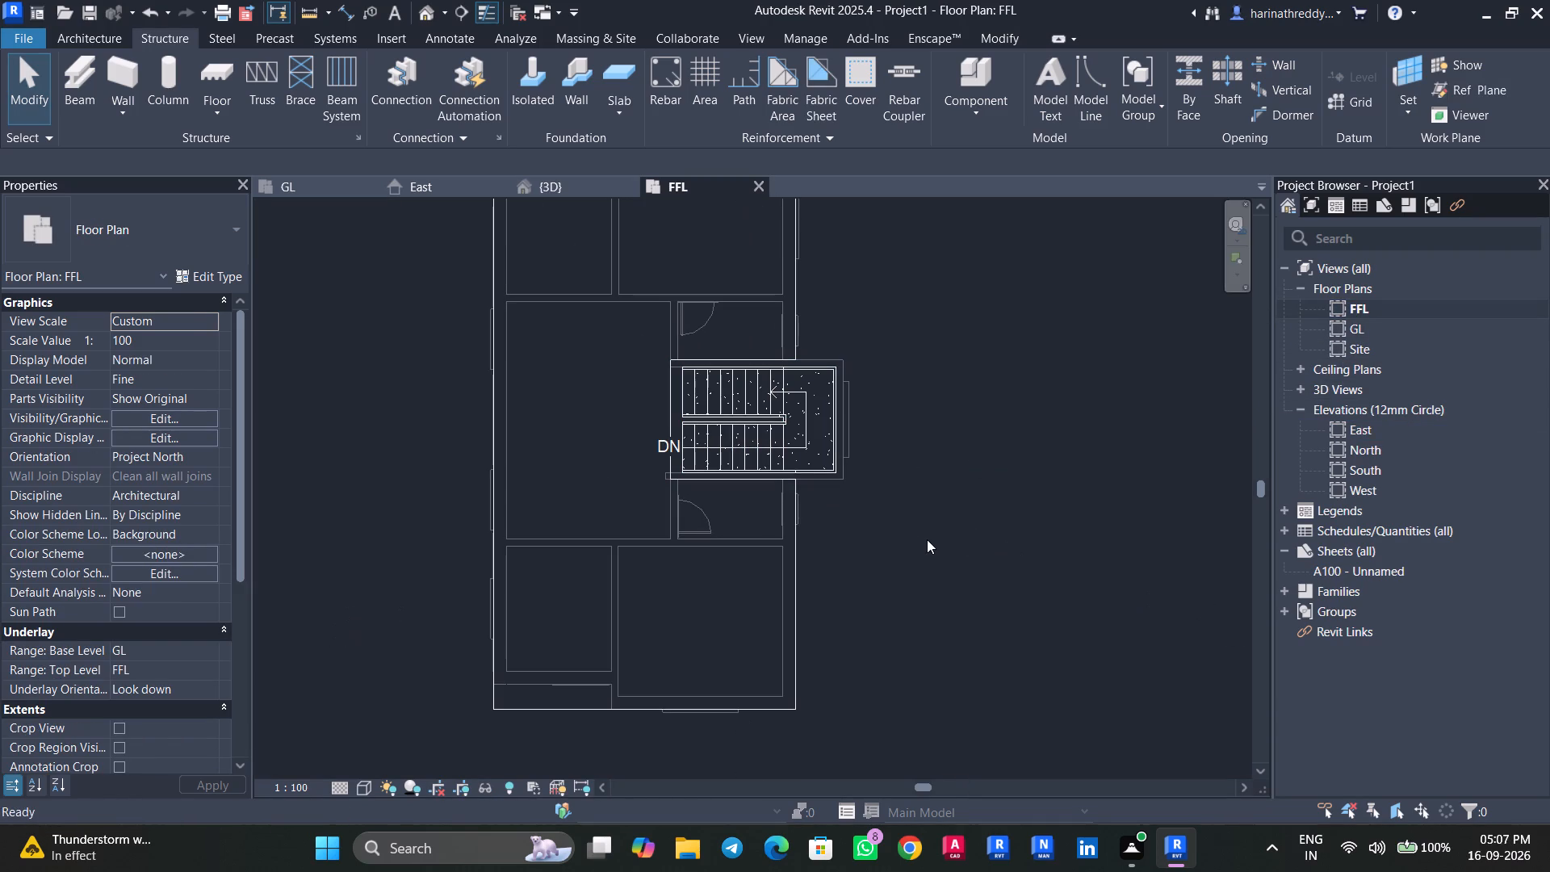
pyautogui.scroll(5, 595, 387)
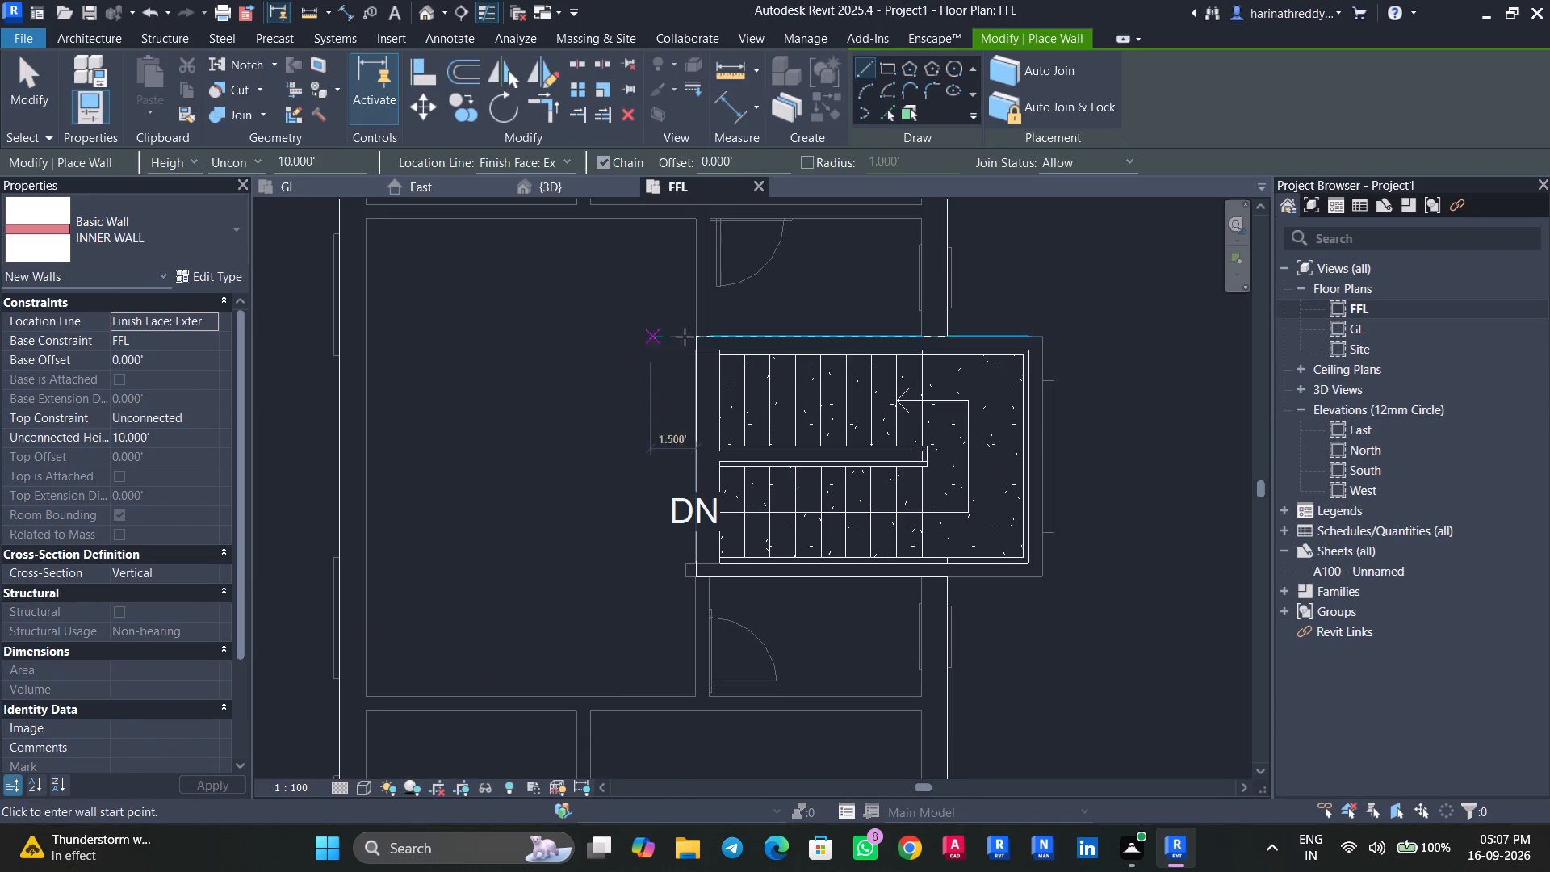
pyautogui.click(699, 335)
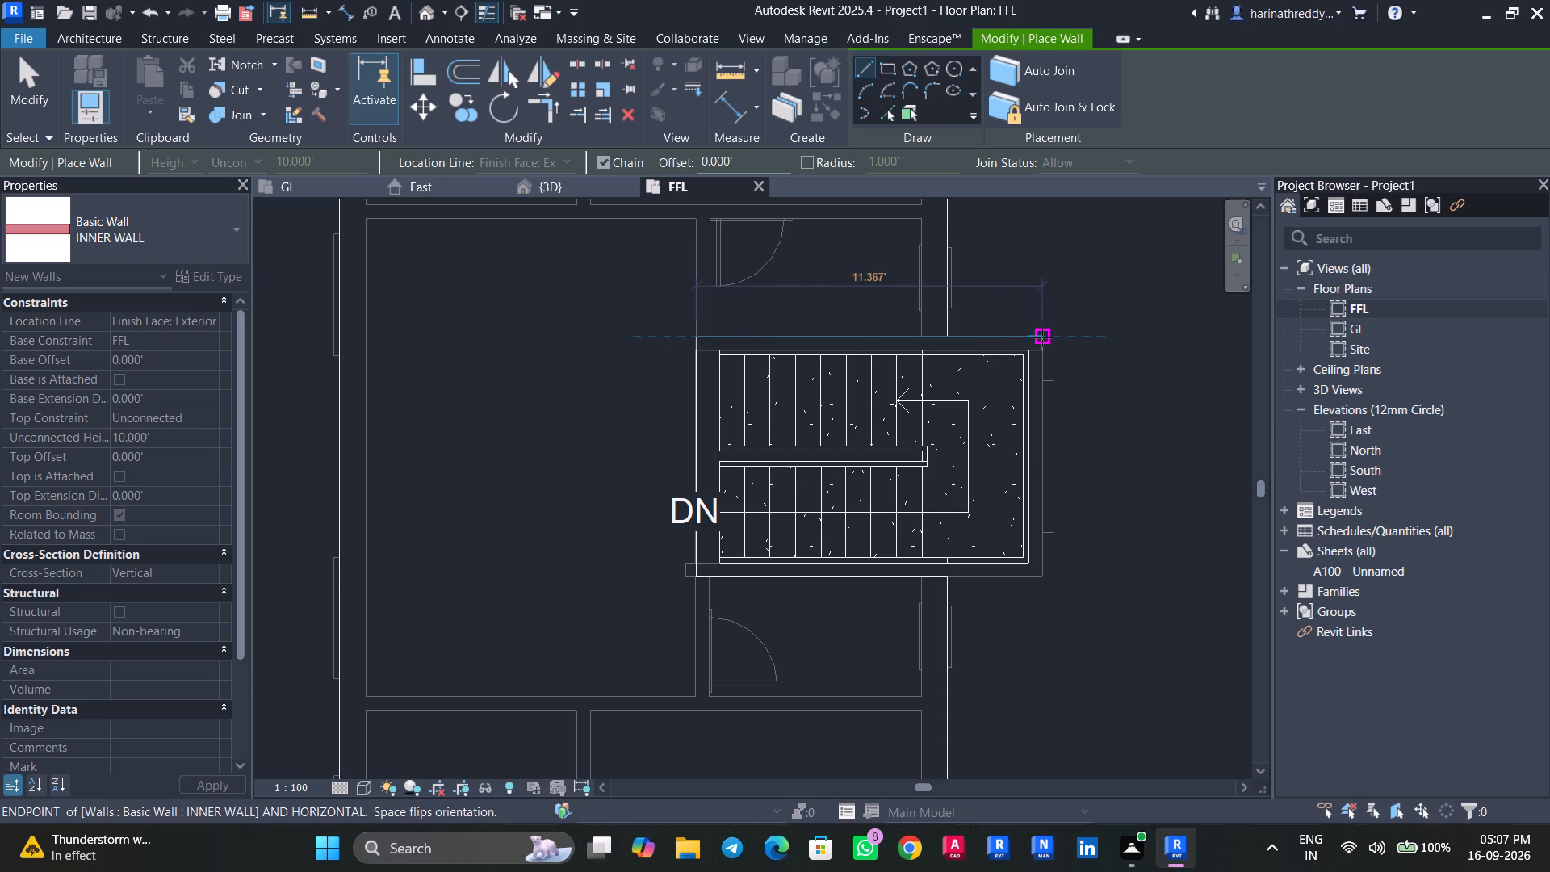
pyautogui.click(1042, 337)
pyautogui.press('Escape')
# Draw an INNER WALL about 11.375' long along the staircase's south edge, flipped so its thickness lies inside the edge.
pyautogui.click(696, 579)
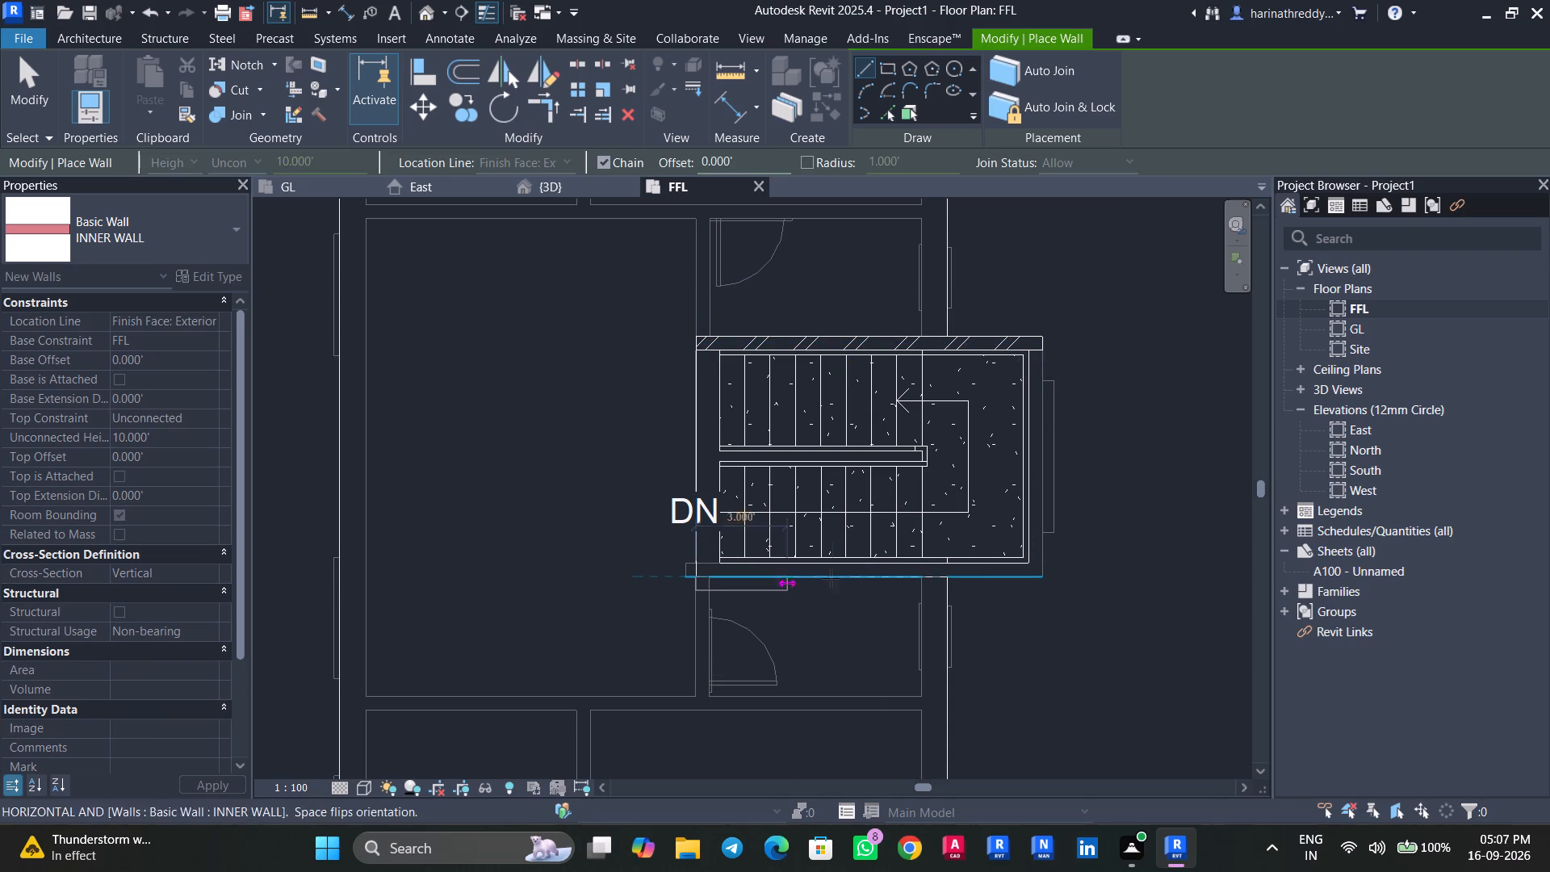
pyautogui.press('space')
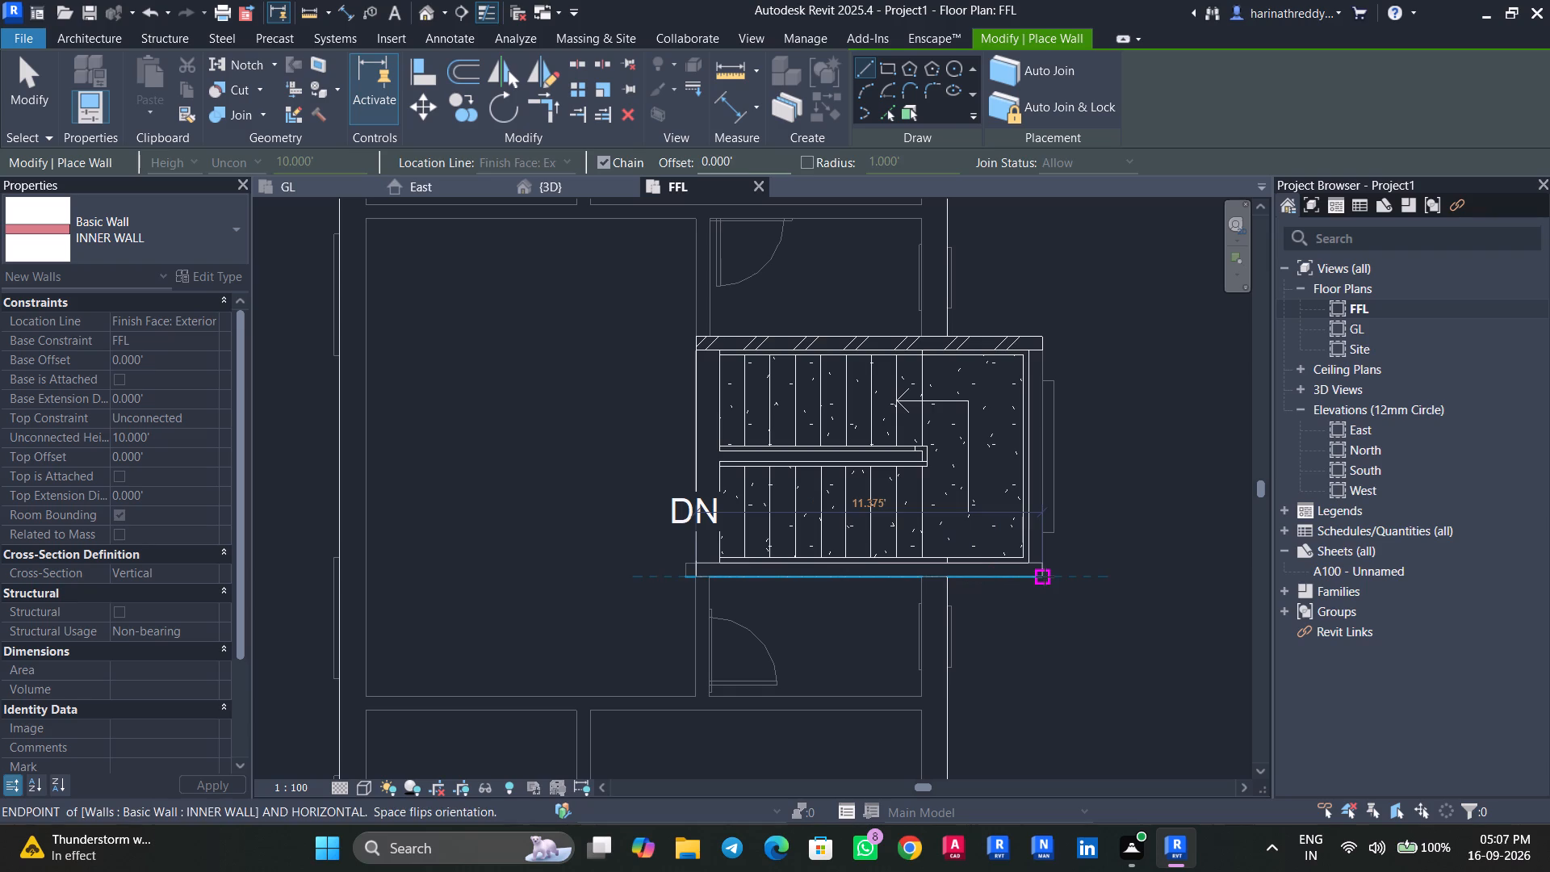
pyautogui.click(1045, 576)
pyautogui.press('Escape')
# Draw the east INNER WALL between the south and north stair walls, flipped inward, and end the wall command.
pyautogui.click(1044, 577)
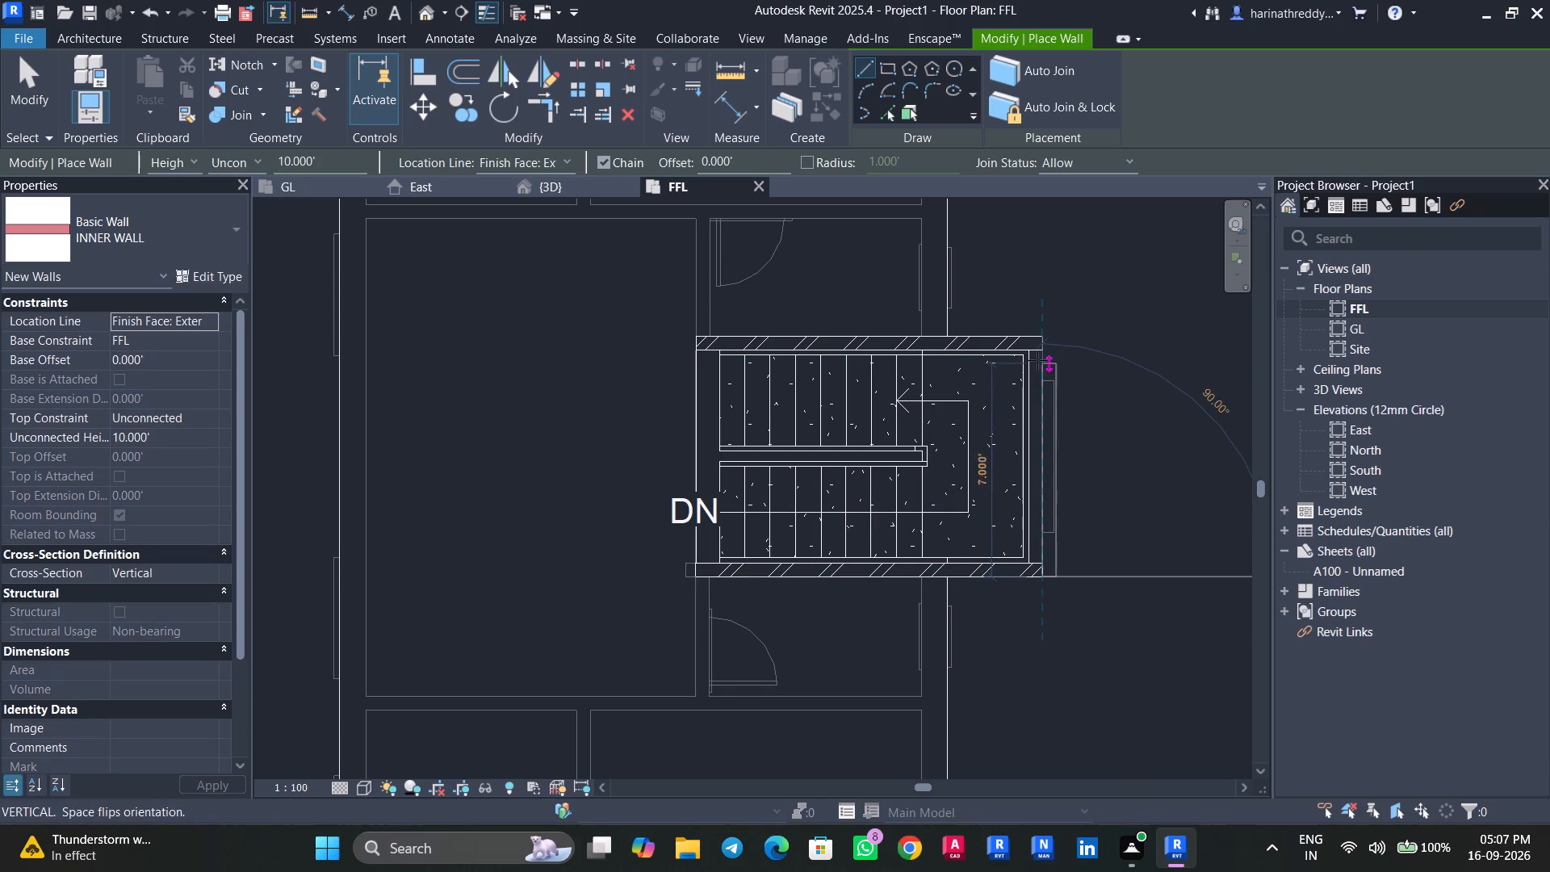
pyautogui.press('space')
pyautogui.scroll(11, 1034, 353)
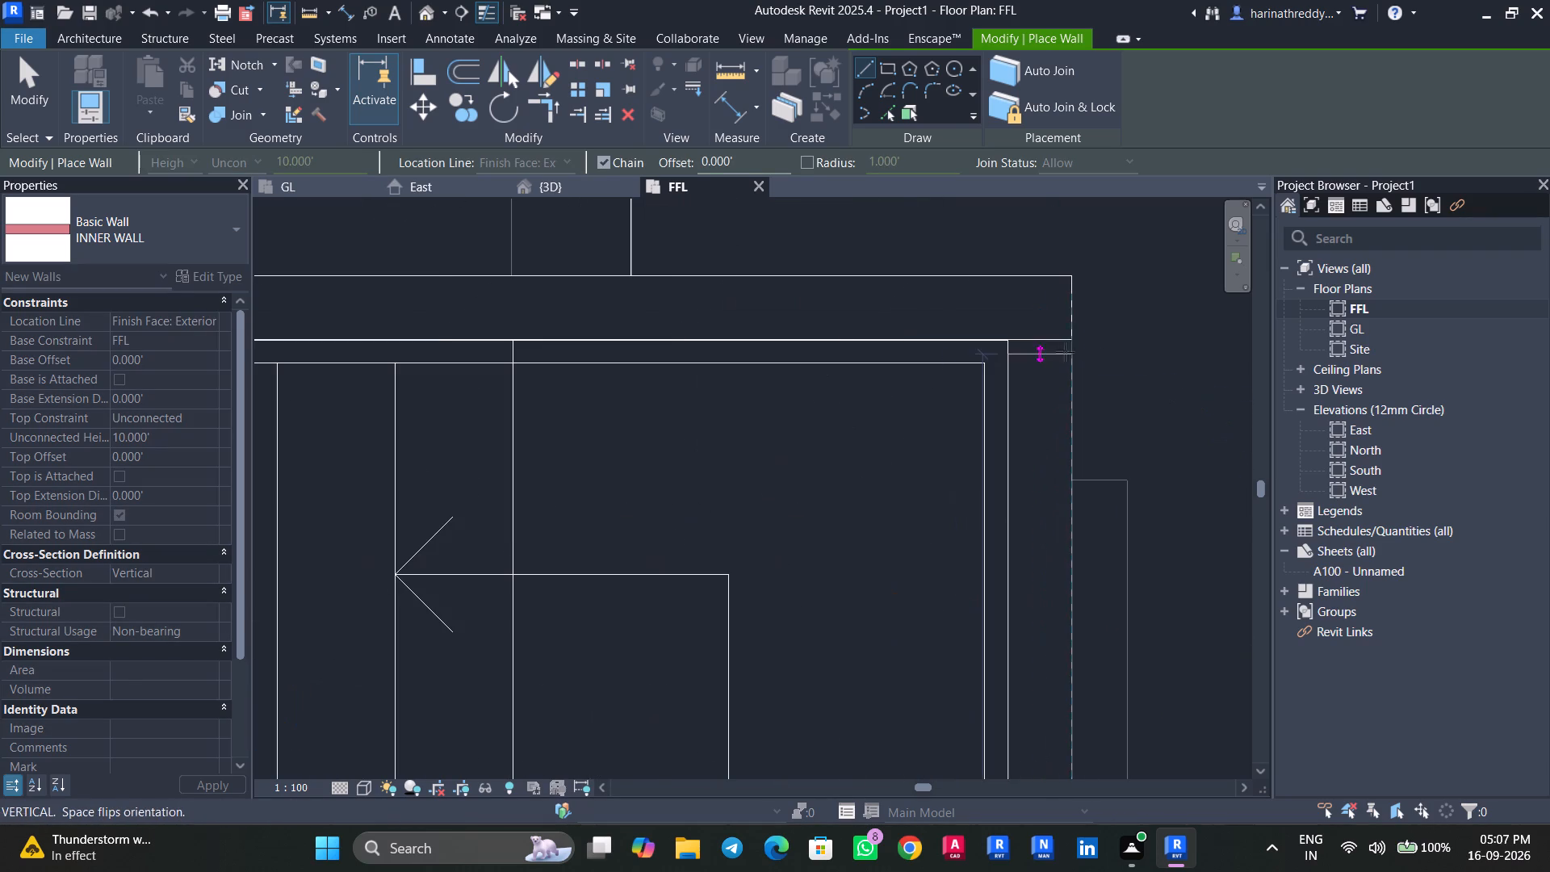
pyautogui.click(1066, 338)
pyautogui.press('Escape')
pyautogui.press('Escape')
pyautogui.press('Escape')
pyautogui.press('Escape')
pyautogui.press('Escape')
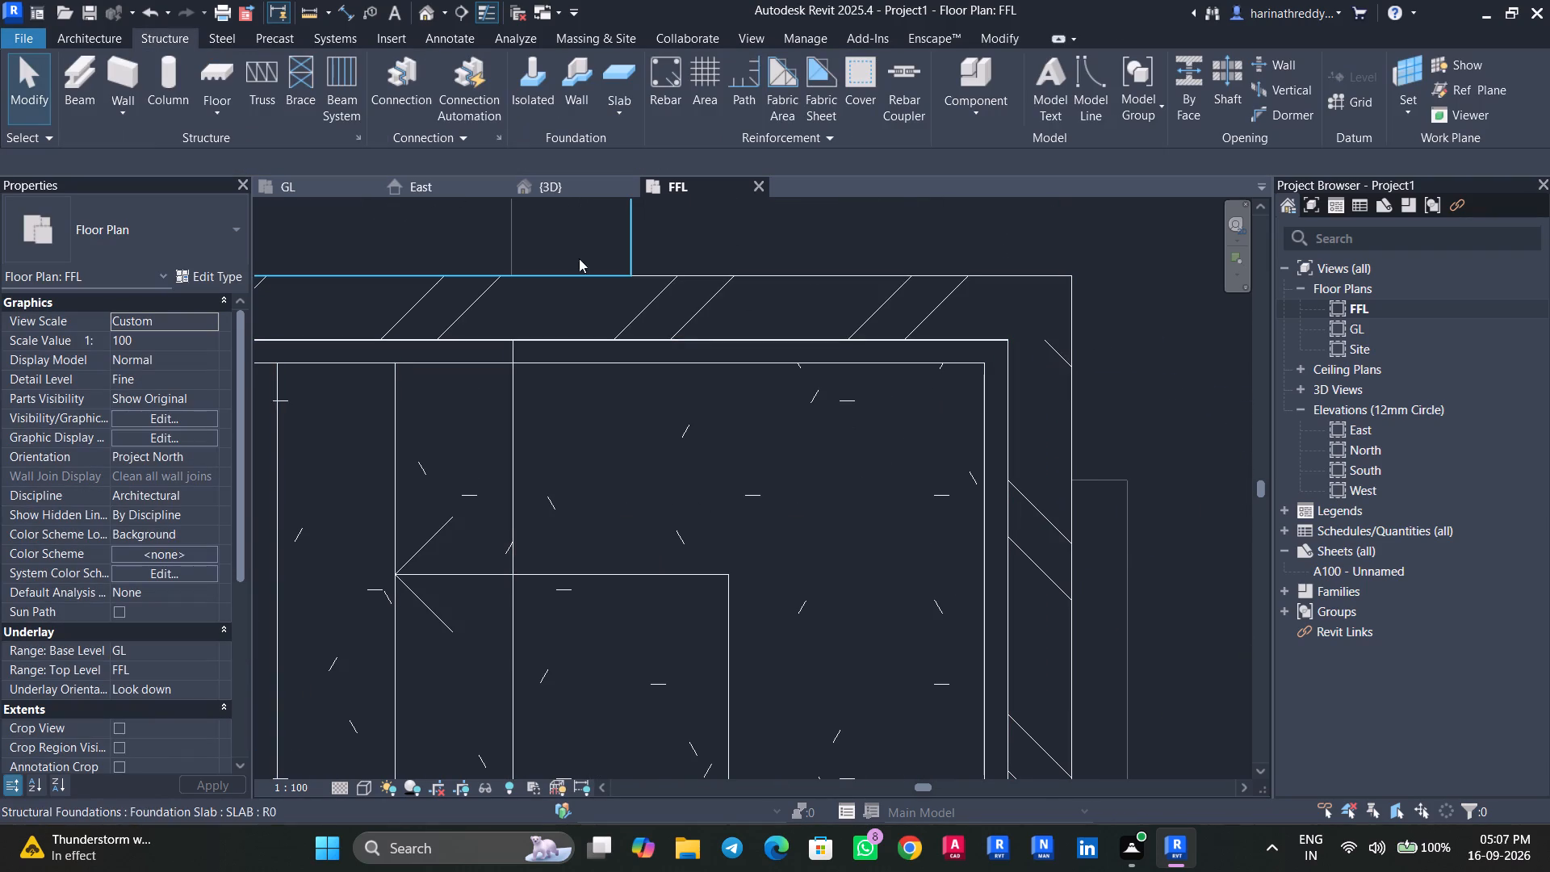
# In the 3D view, set the unconnected height of the three new stair walls above the roof to 6'.
pyautogui.click(574, 193)
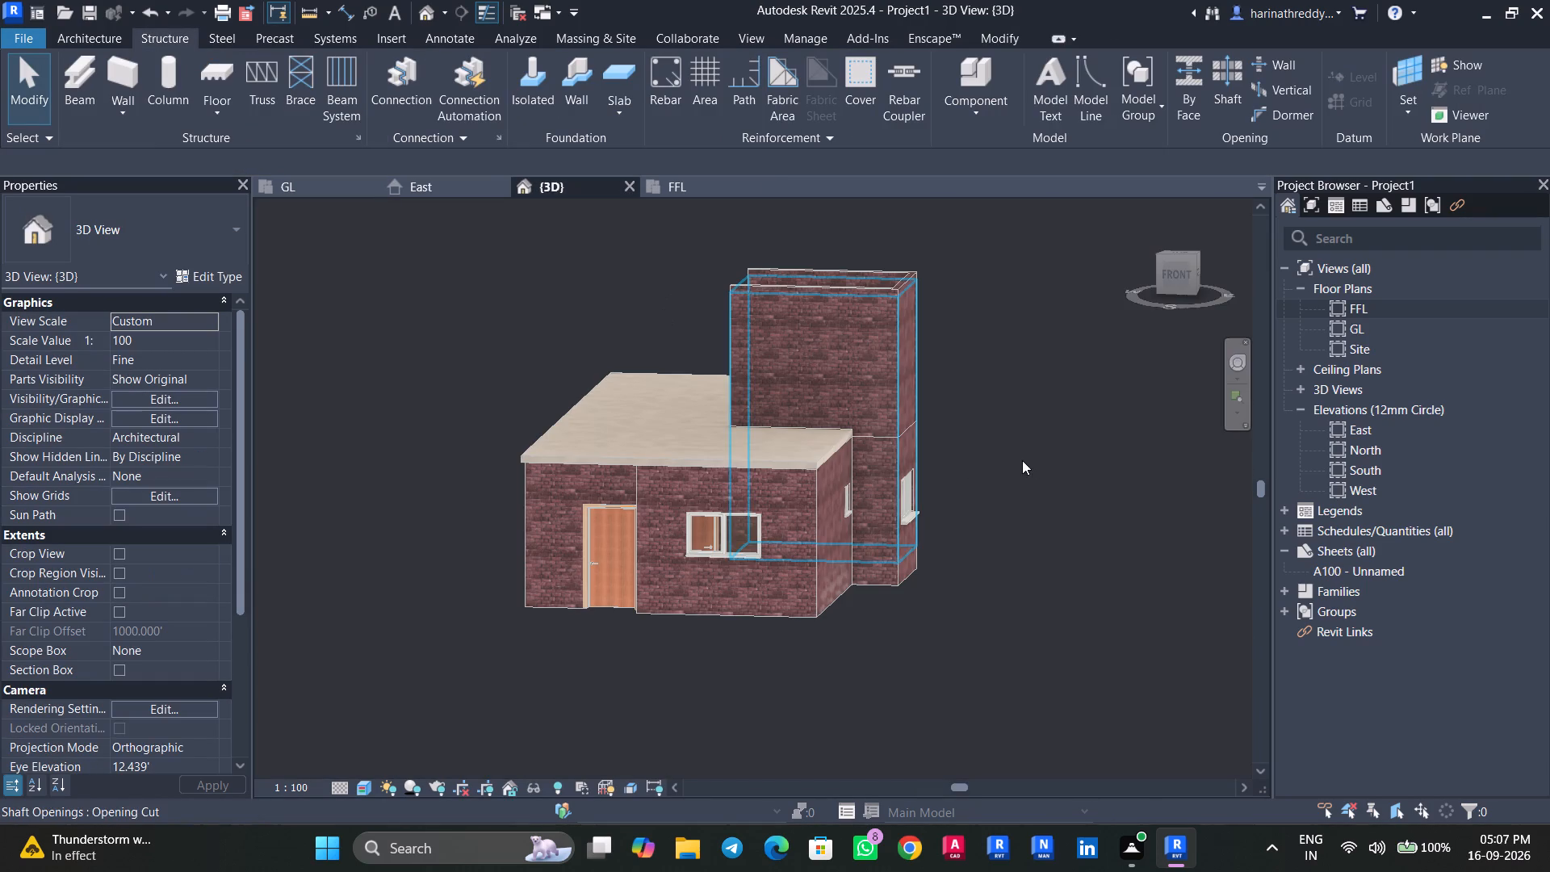
pyautogui.keyDown('shift'); pyautogui.moveTo(927, 547); pyautogui.dragTo(1188, 698, button='middle'); pyautogui.keyUp('shift')
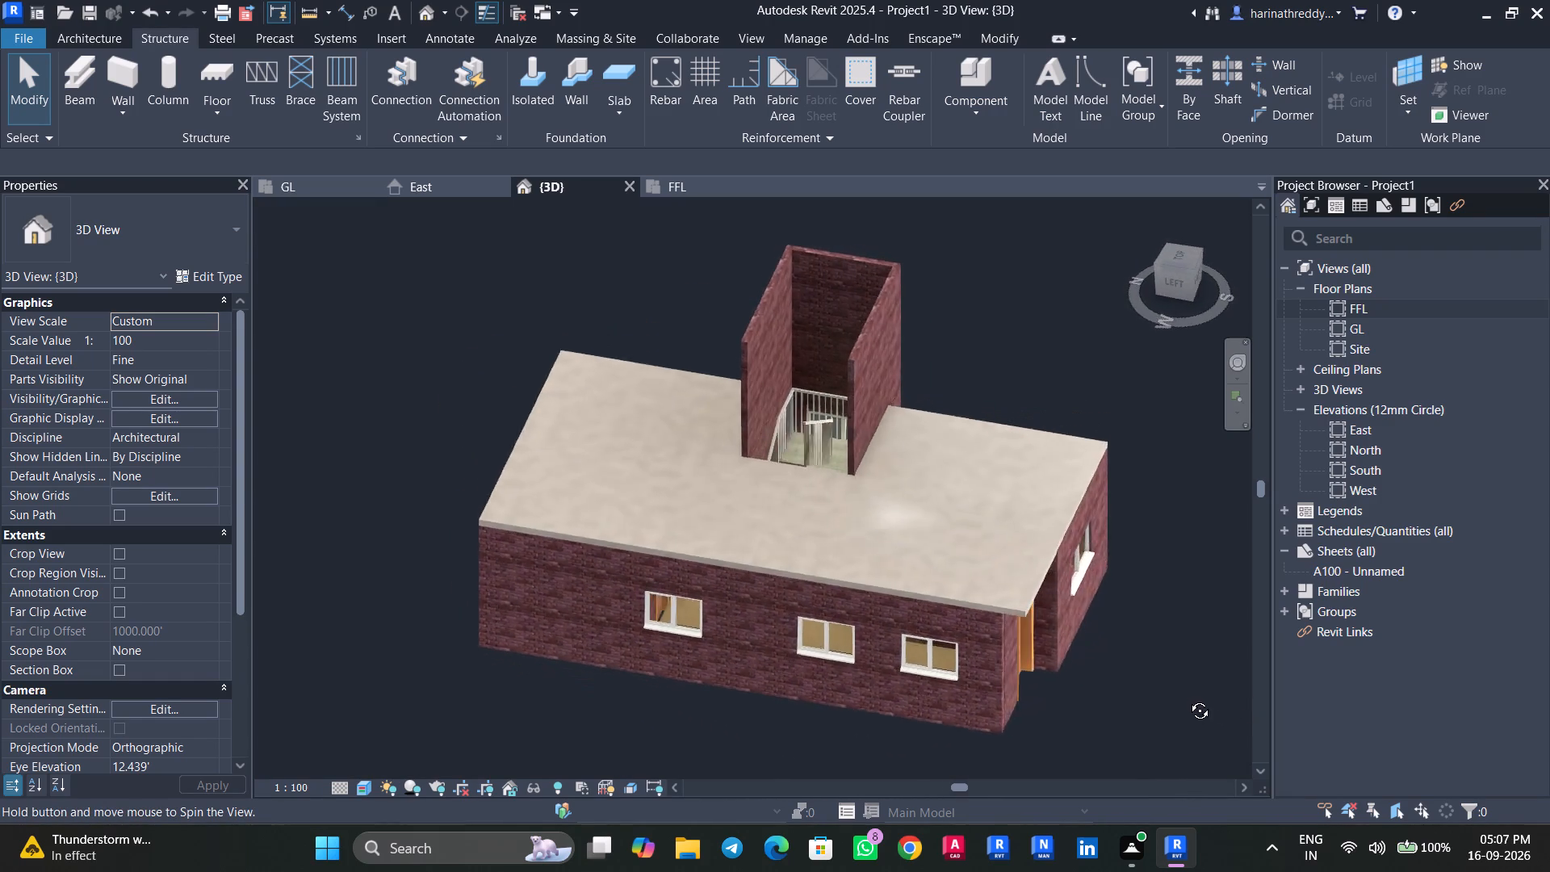
pyautogui.keyDown('shift'); pyautogui.moveTo(1188, 698); pyautogui.dragTo(1121, 635, button='middle'); pyautogui.keyUp('shift')
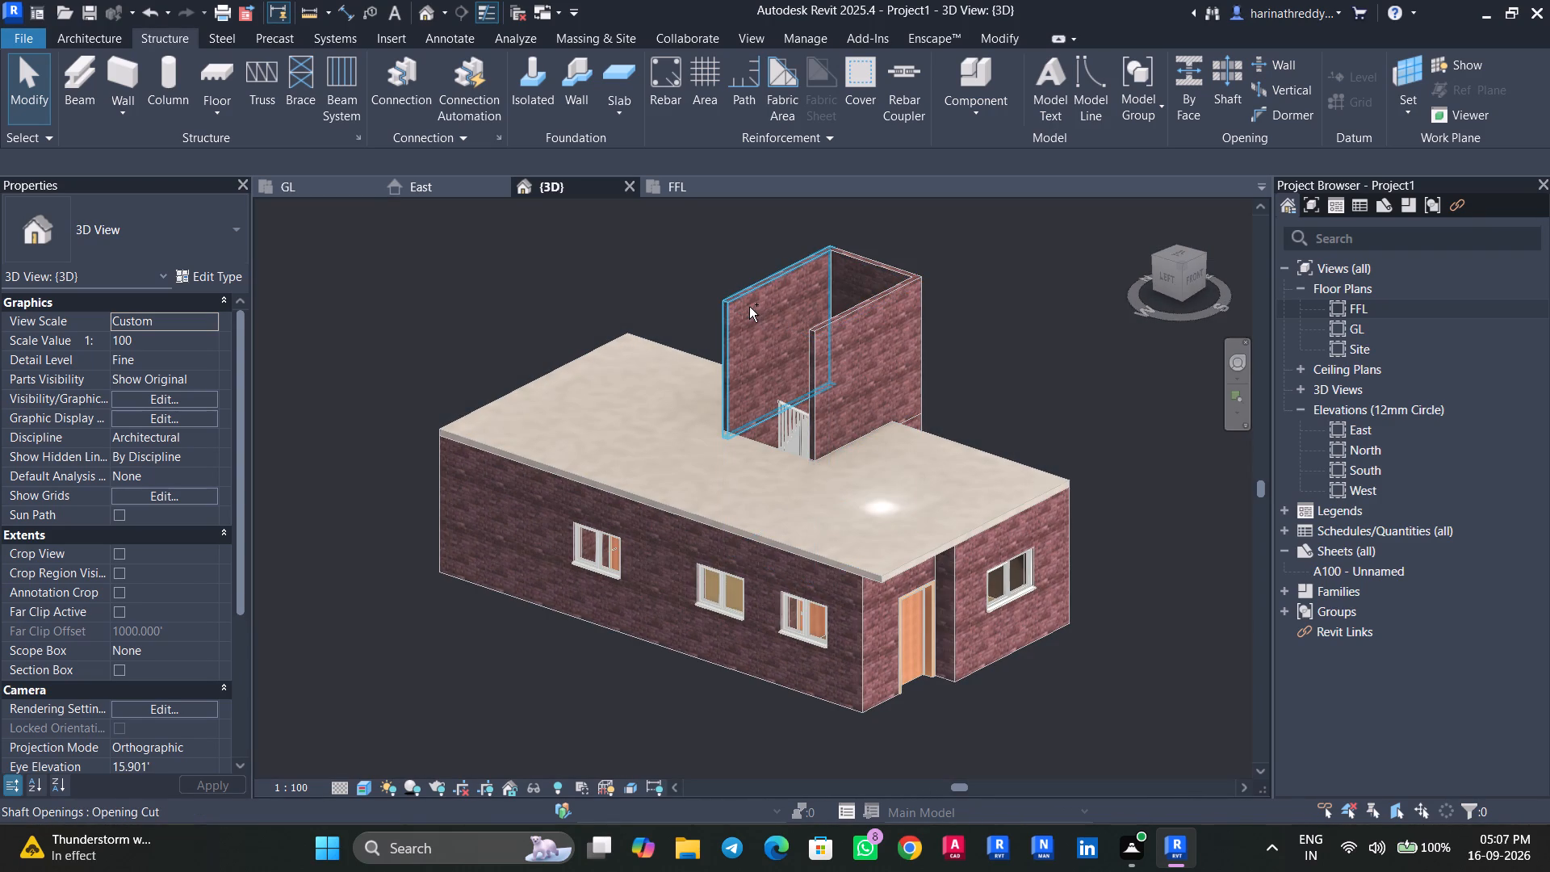
pyautogui.keyDown('ctrl'); pyautogui.click(749, 307); pyautogui.keyUp('ctrl')
pyautogui.press('Escape')
pyautogui.press('Escape')
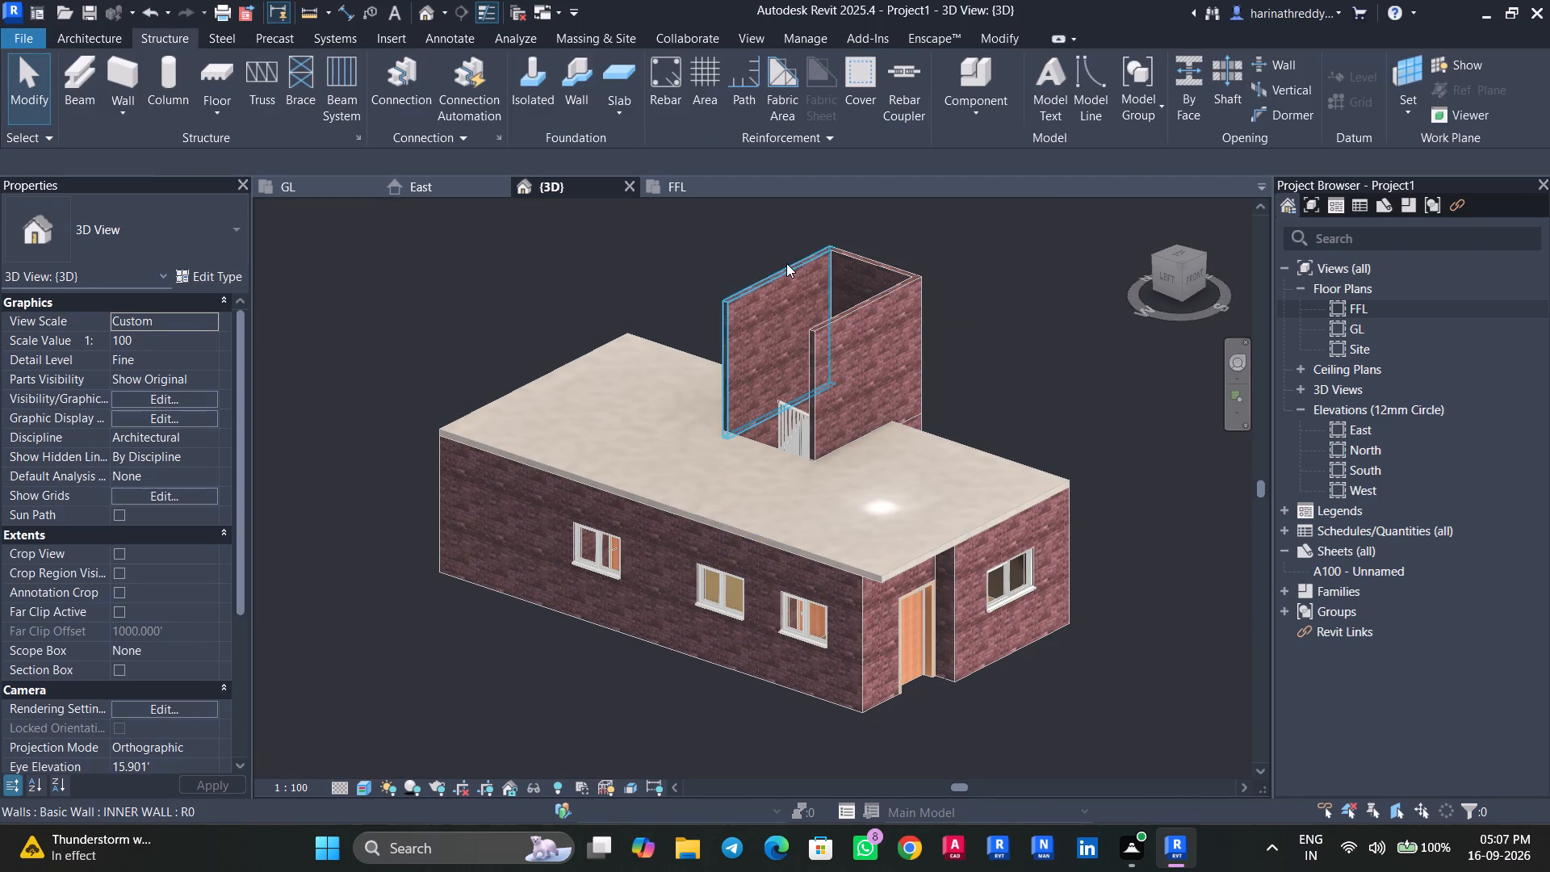
pyautogui.click(786, 263)
pyautogui.keyDown('ctrl'); pyautogui.click(856, 254); pyautogui.keyUp('ctrl')
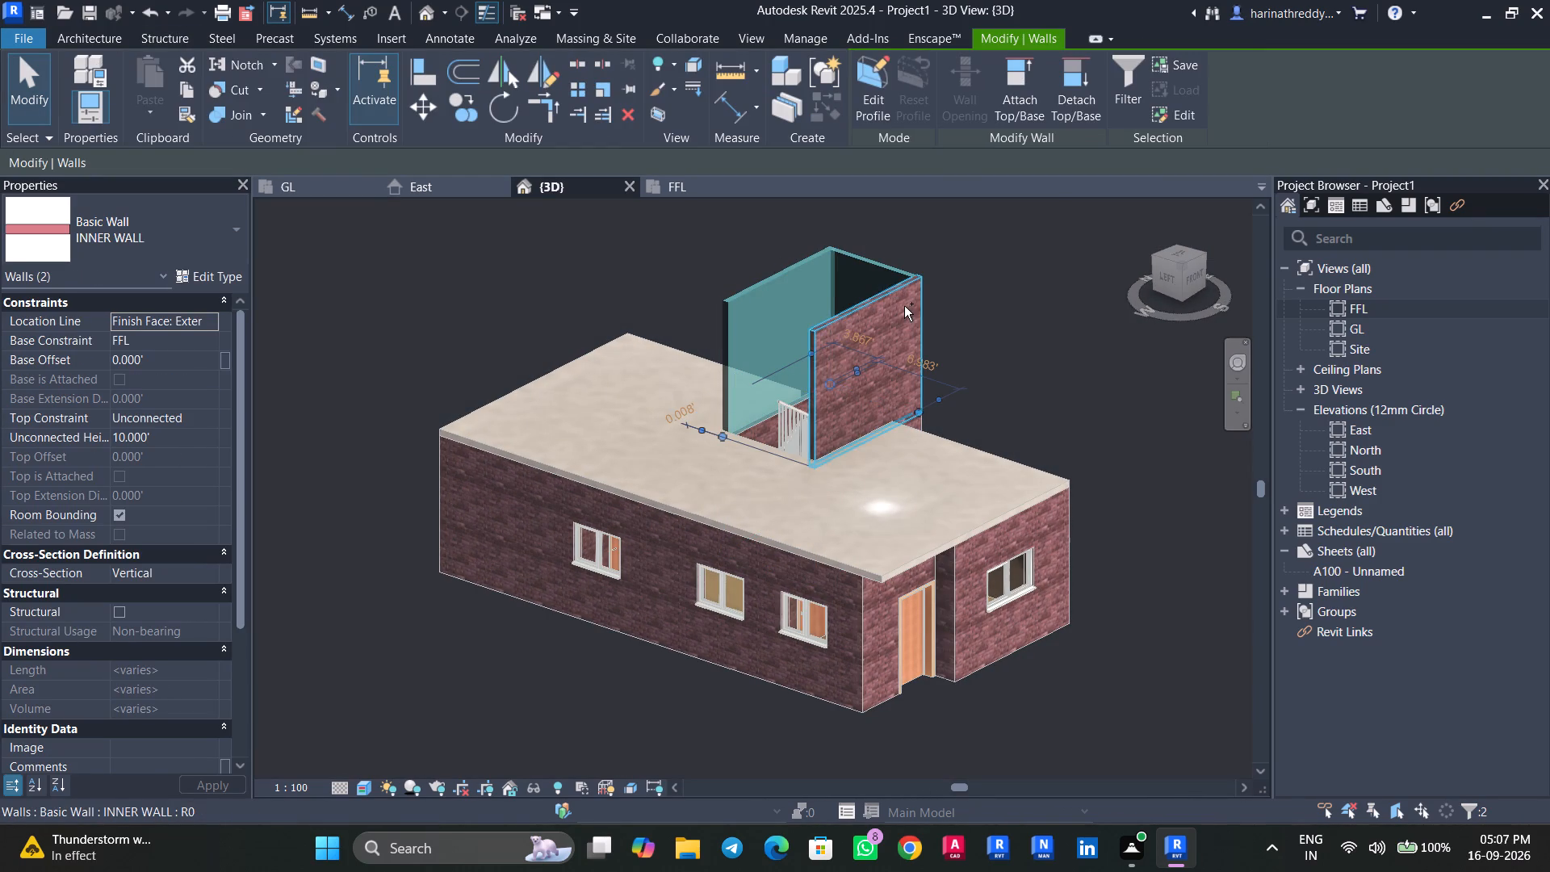
pyautogui.keyDown('ctrl'); pyautogui.click(905, 307); pyautogui.keyUp('ctrl')
pyautogui.click(206, 421)
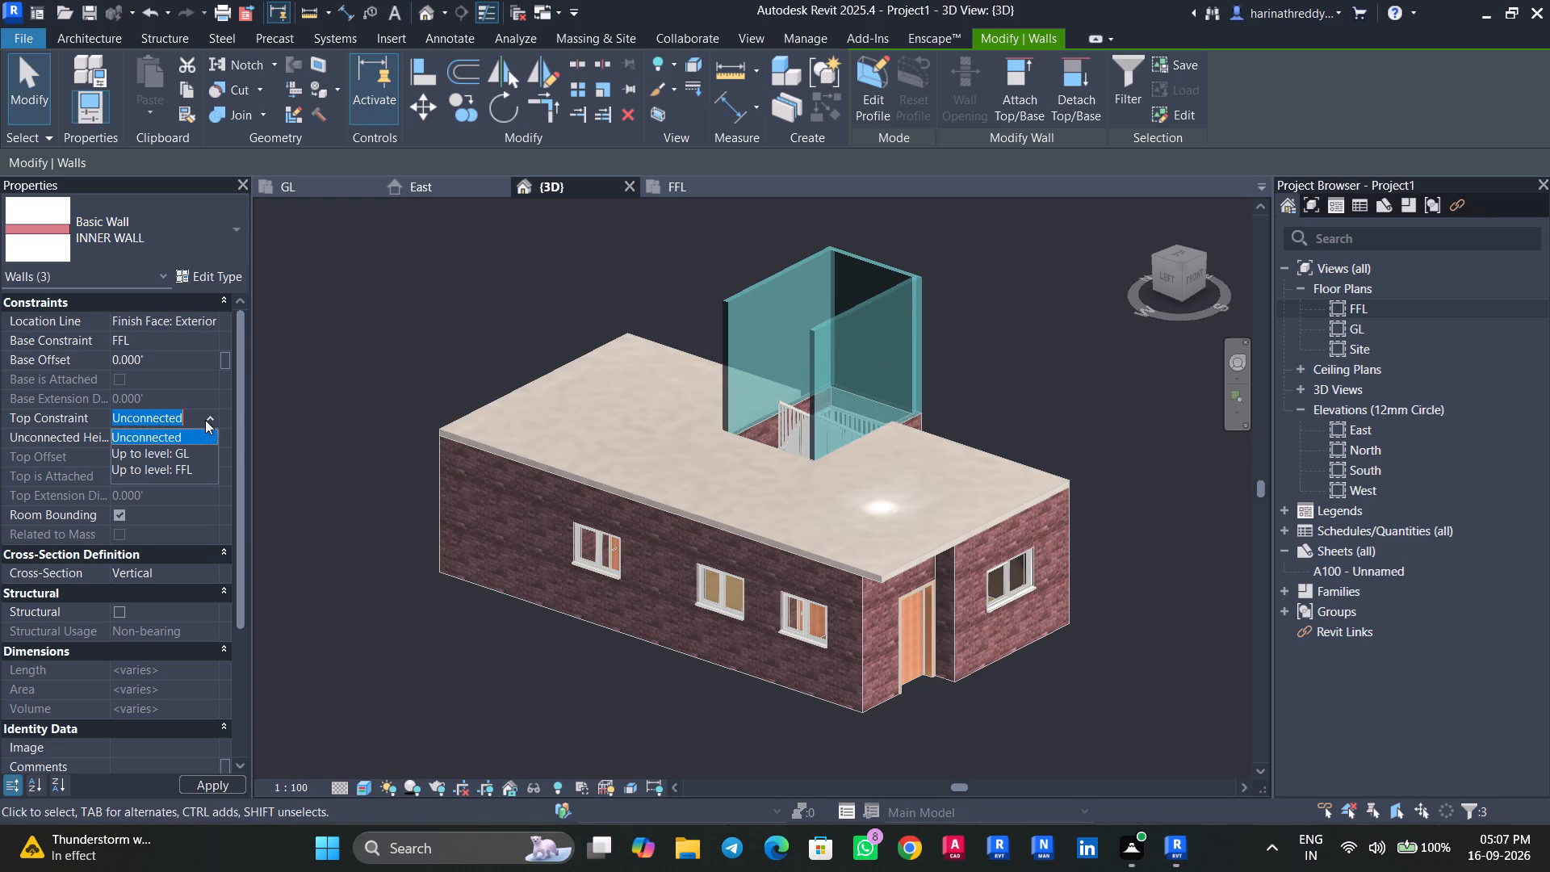
pyautogui.click(198, 417)
pyautogui.click(187, 437)
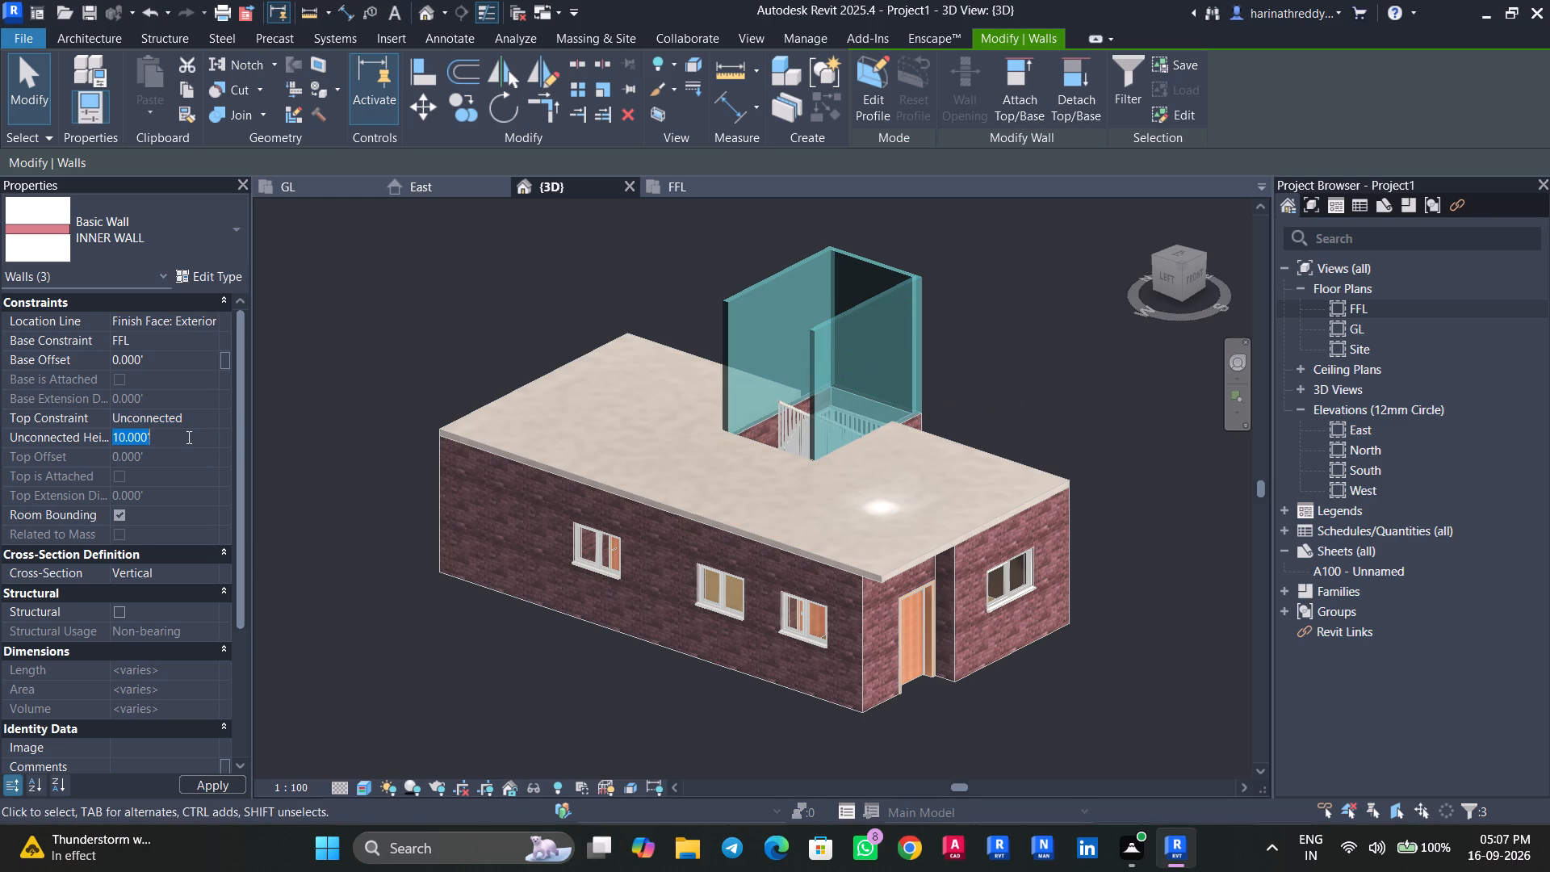
pyautogui.write("6'")
pyautogui.press('Return')
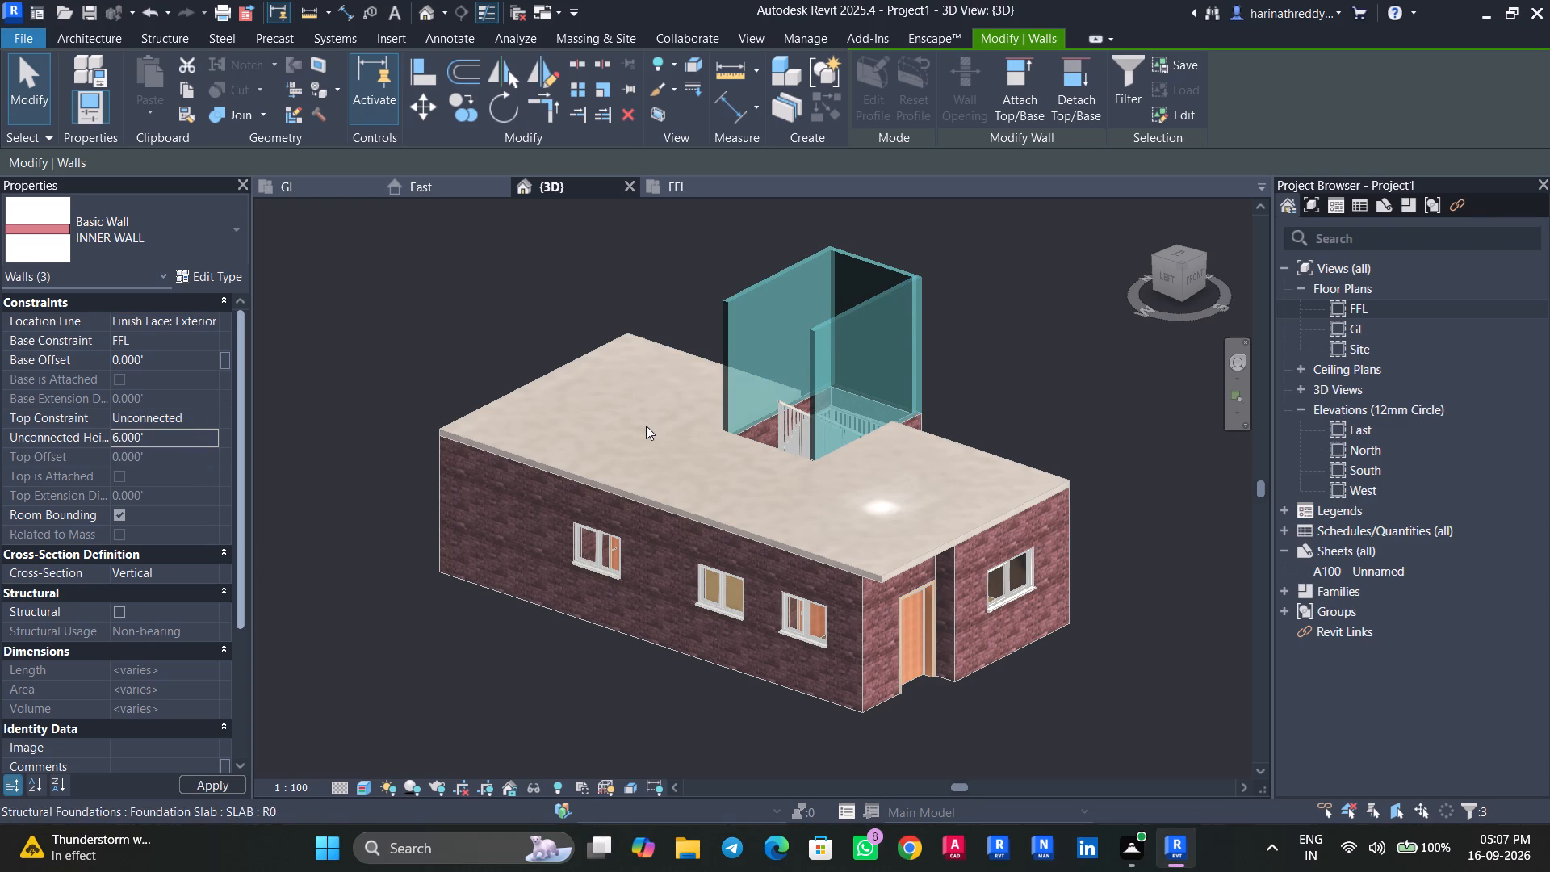
pyautogui.press('Escape')
pyautogui.press('Escape')
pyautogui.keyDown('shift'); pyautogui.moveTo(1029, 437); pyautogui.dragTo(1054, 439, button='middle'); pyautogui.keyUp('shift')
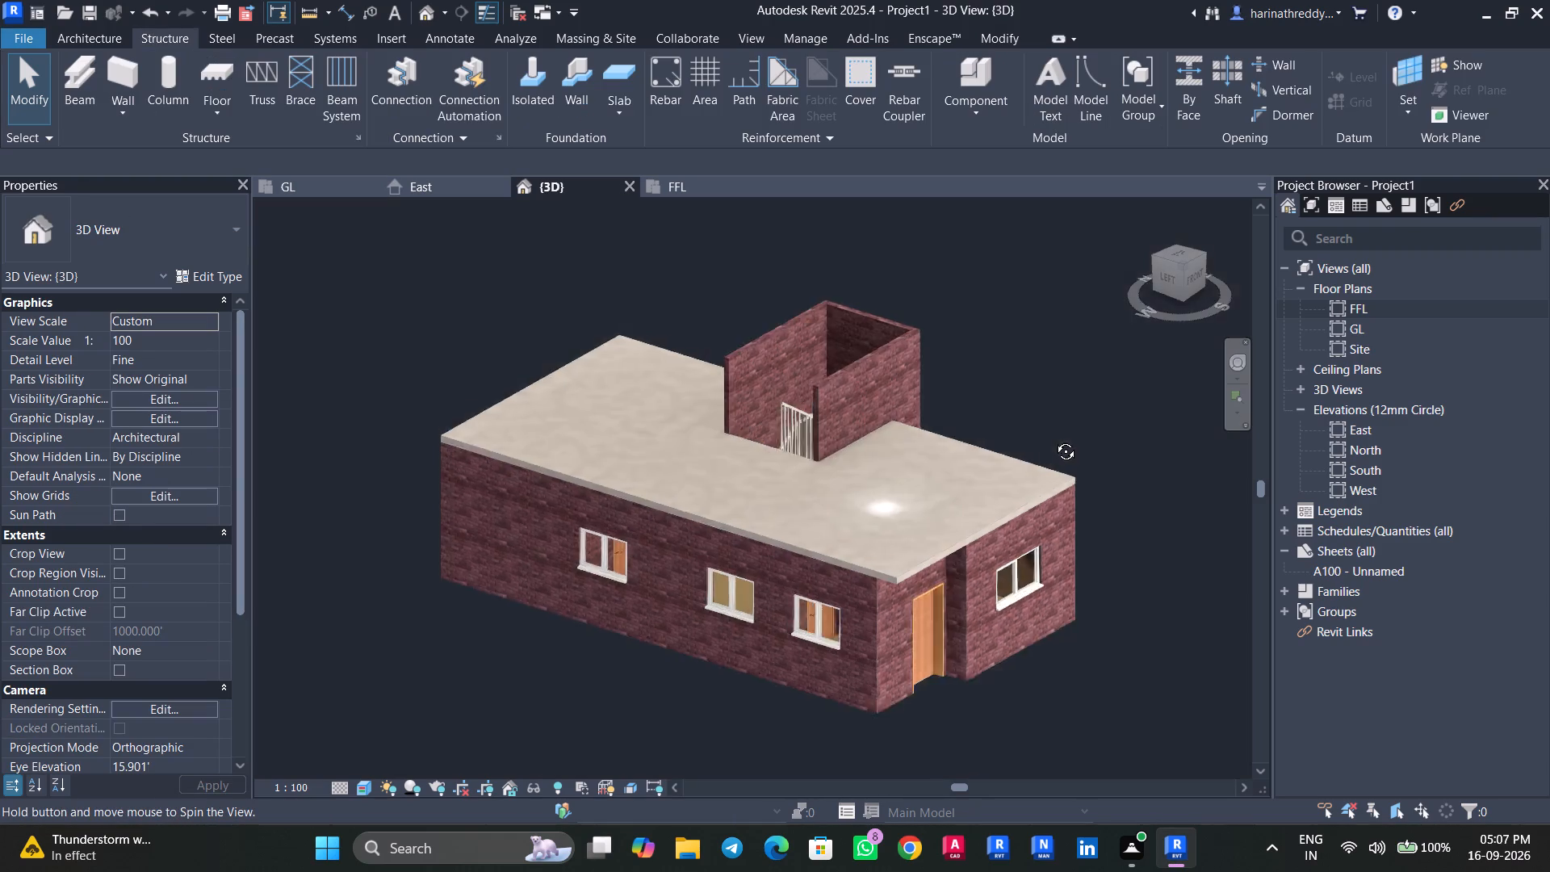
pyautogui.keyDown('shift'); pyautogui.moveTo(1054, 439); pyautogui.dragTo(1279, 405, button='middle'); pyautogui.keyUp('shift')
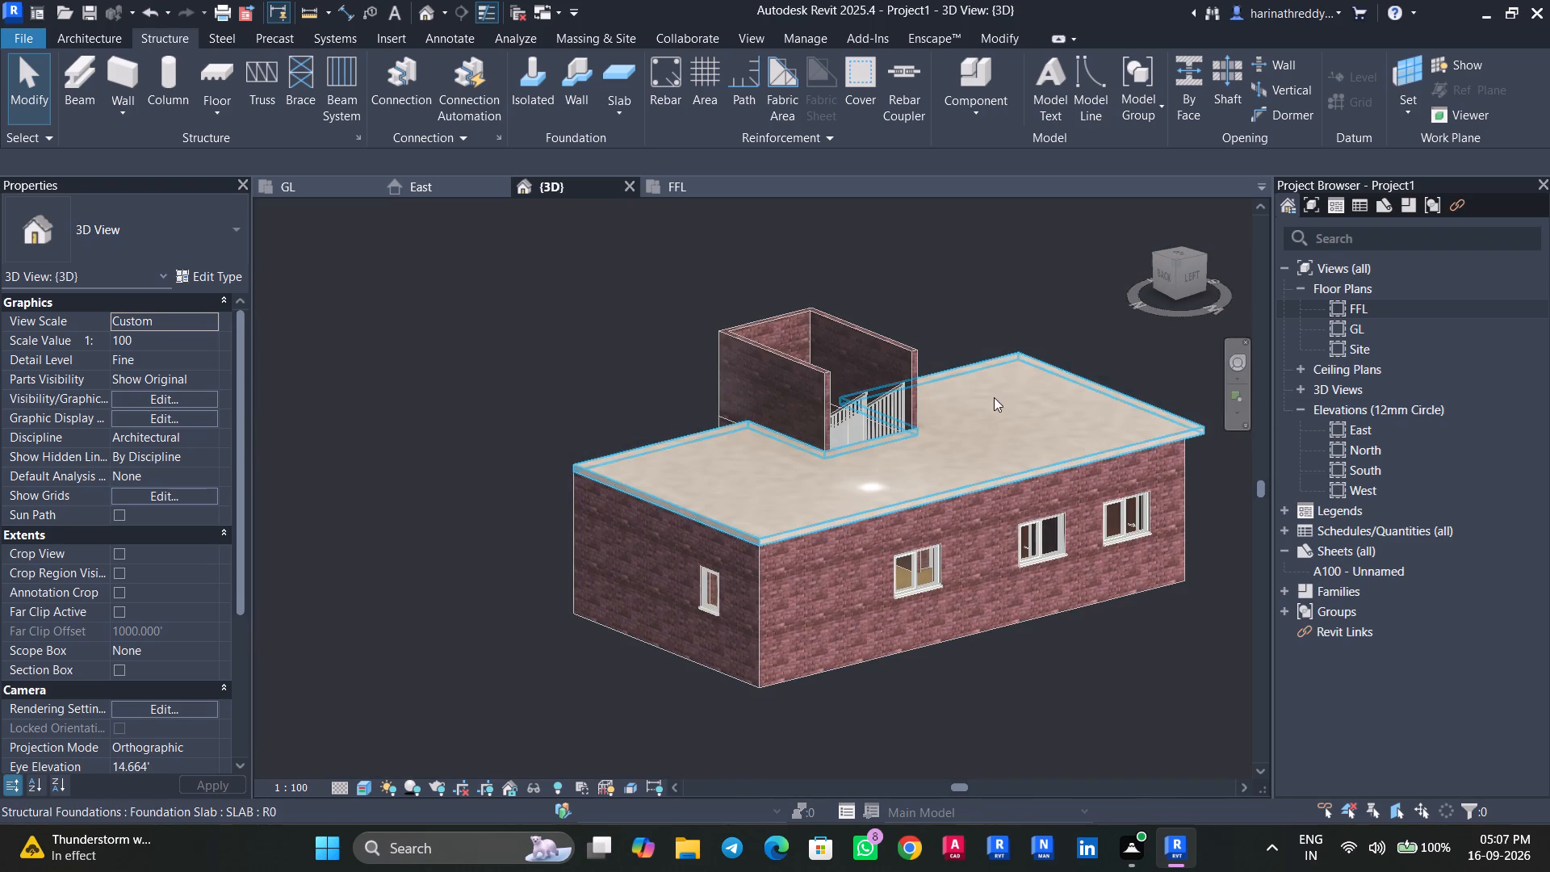
# Set the unconnected height of the three stair headroom walls above the roof to 7'.
pyautogui.scroll(5, 868, 339)
pyautogui.keyDown('ctrl'); pyautogui.click(836, 329); pyautogui.keyUp('ctrl')
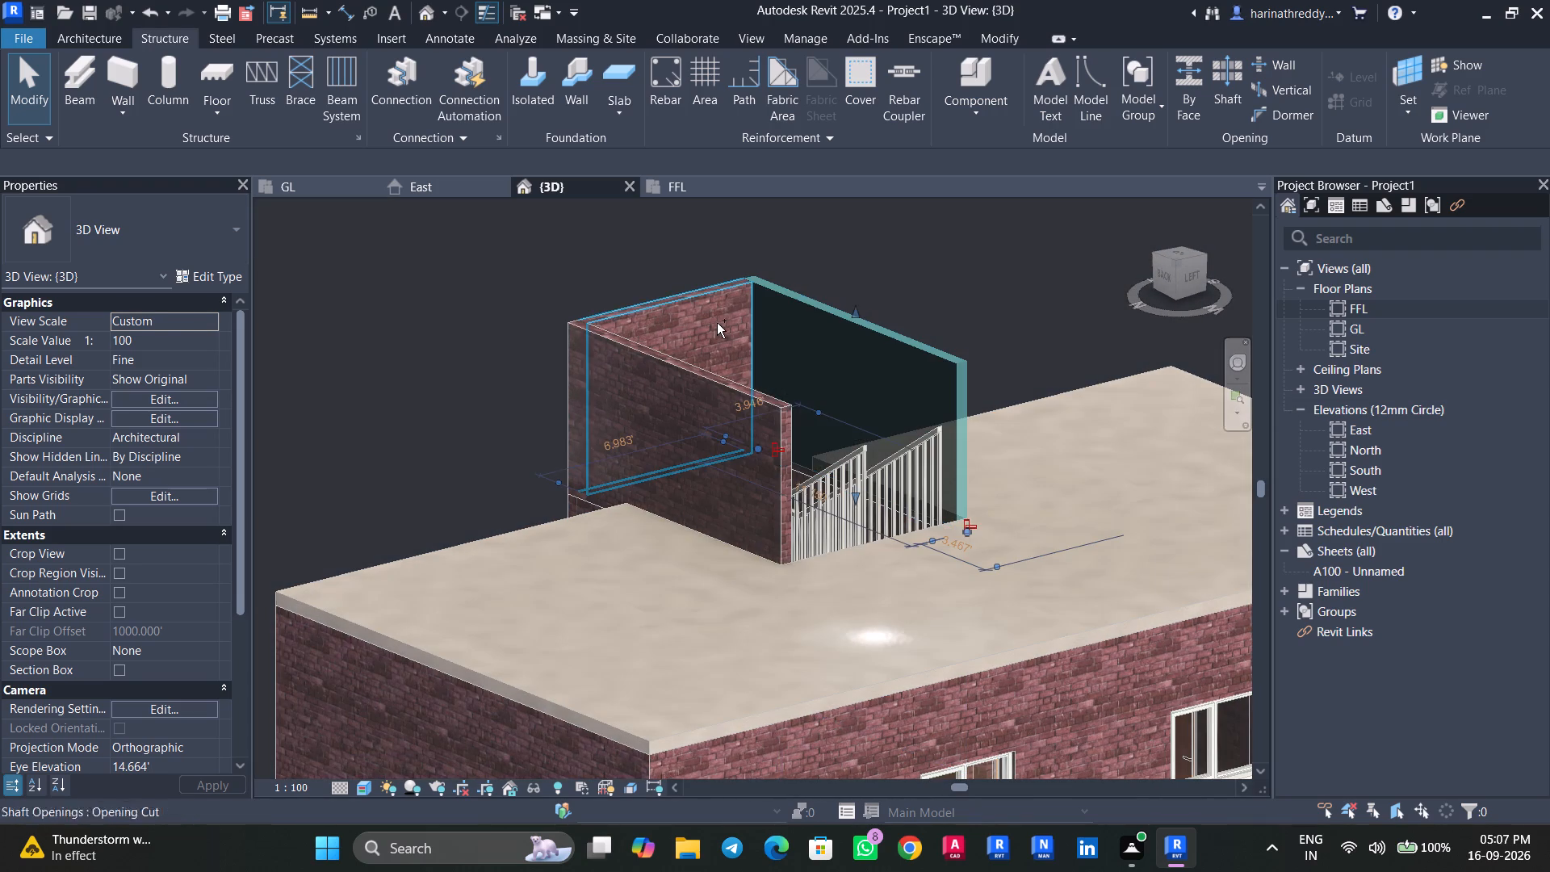
pyautogui.keyDown('ctrl'); pyautogui.click(716, 321); pyautogui.keyUp('ctrl')
pyautogui.keyDown('ctrl'); pyautogui.click(713, 396); pyautogui.keyUp('ctrl')
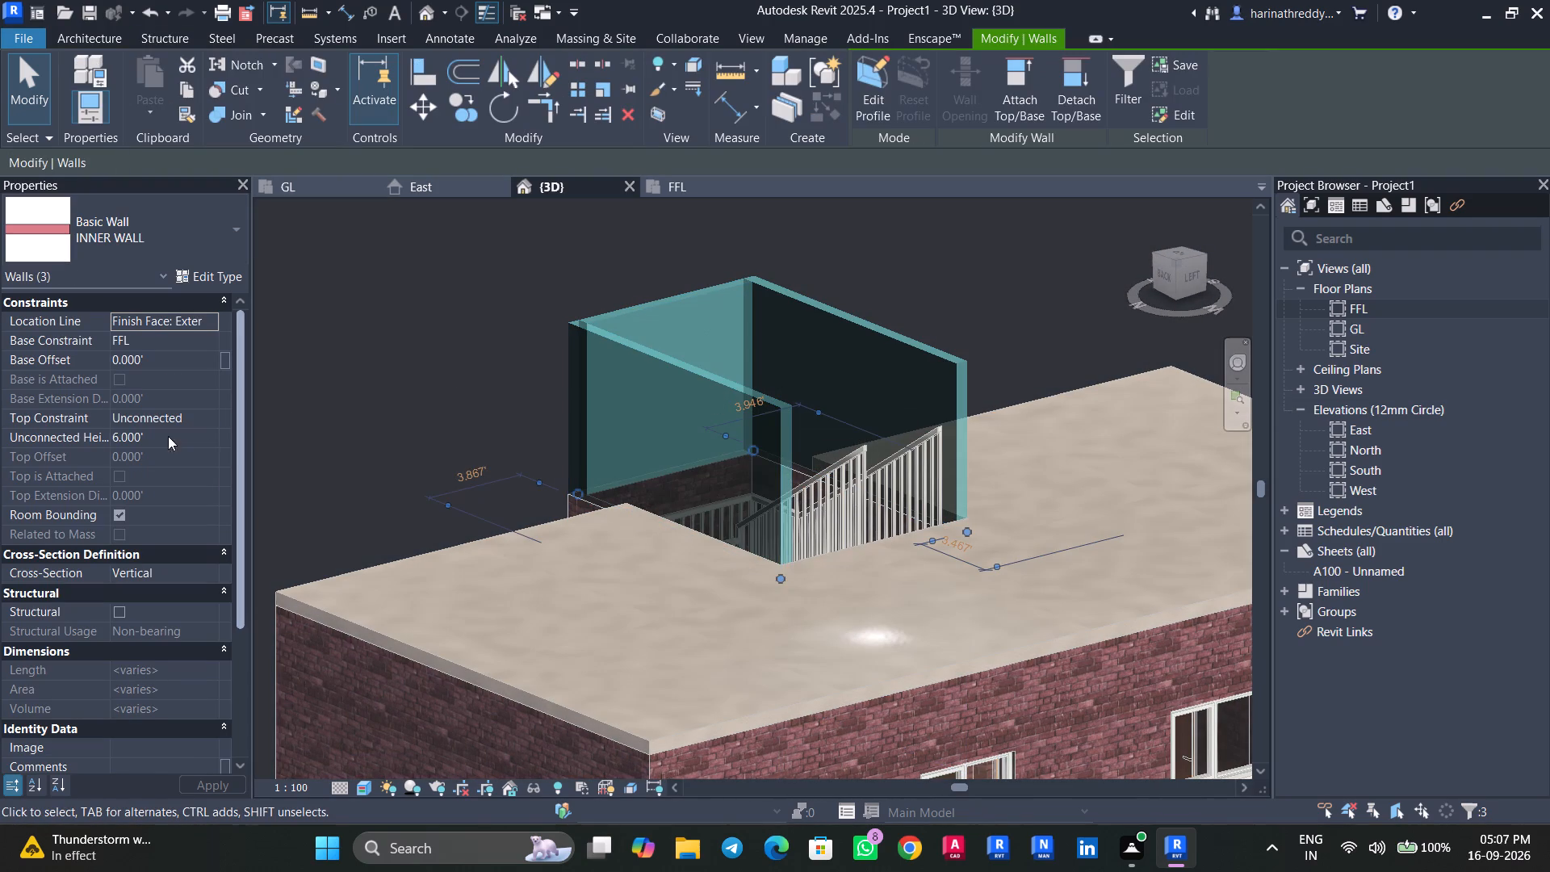
pyautogui.click(207, 443)
pyautogui.write("7'")
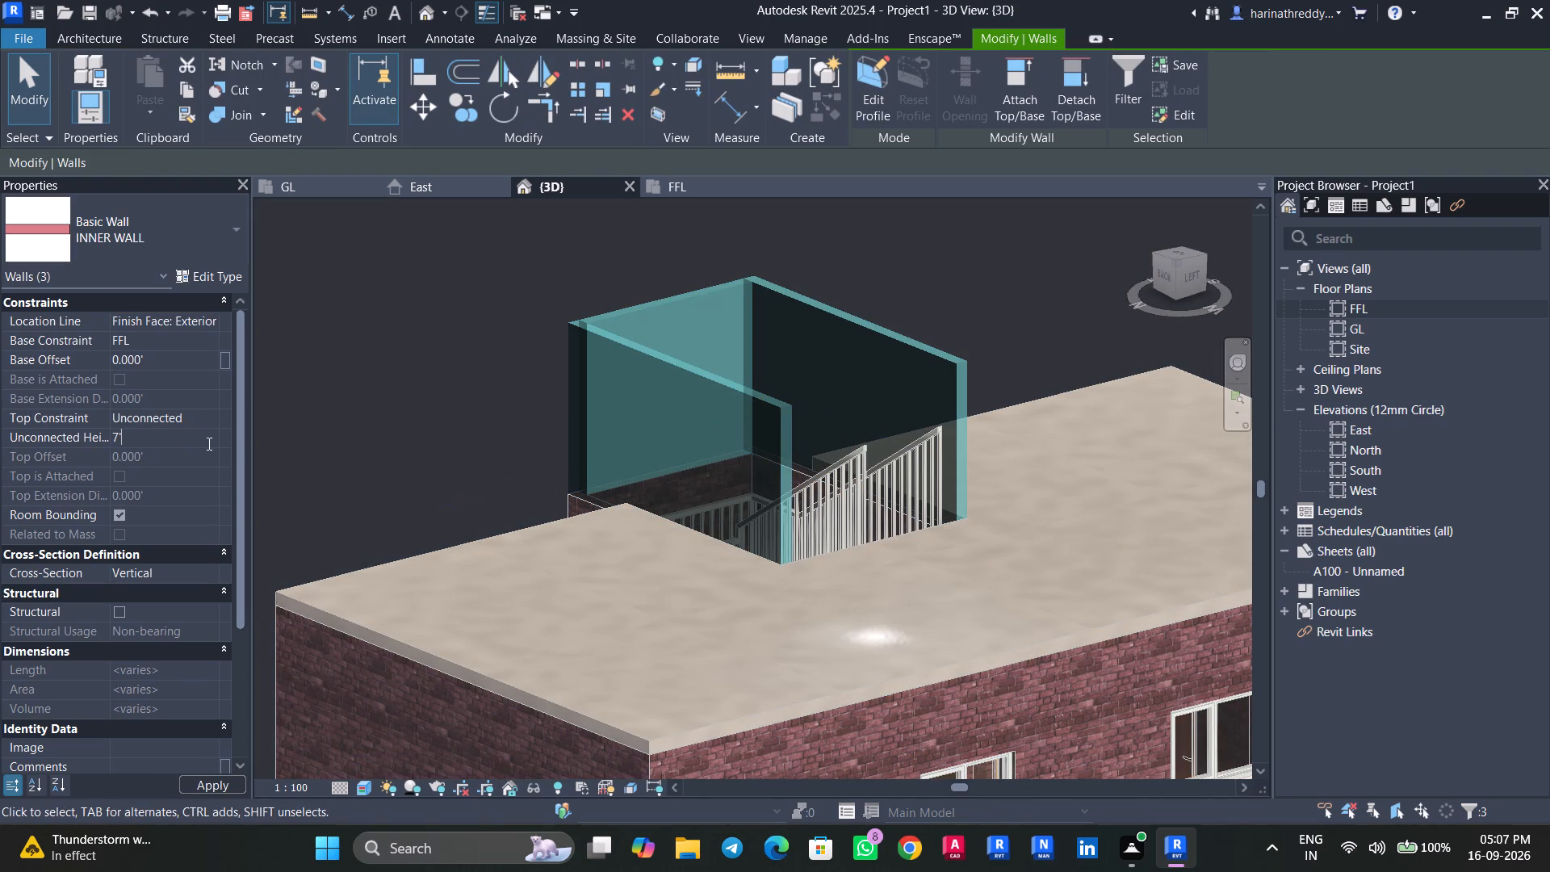
pyautogui.press('Return')
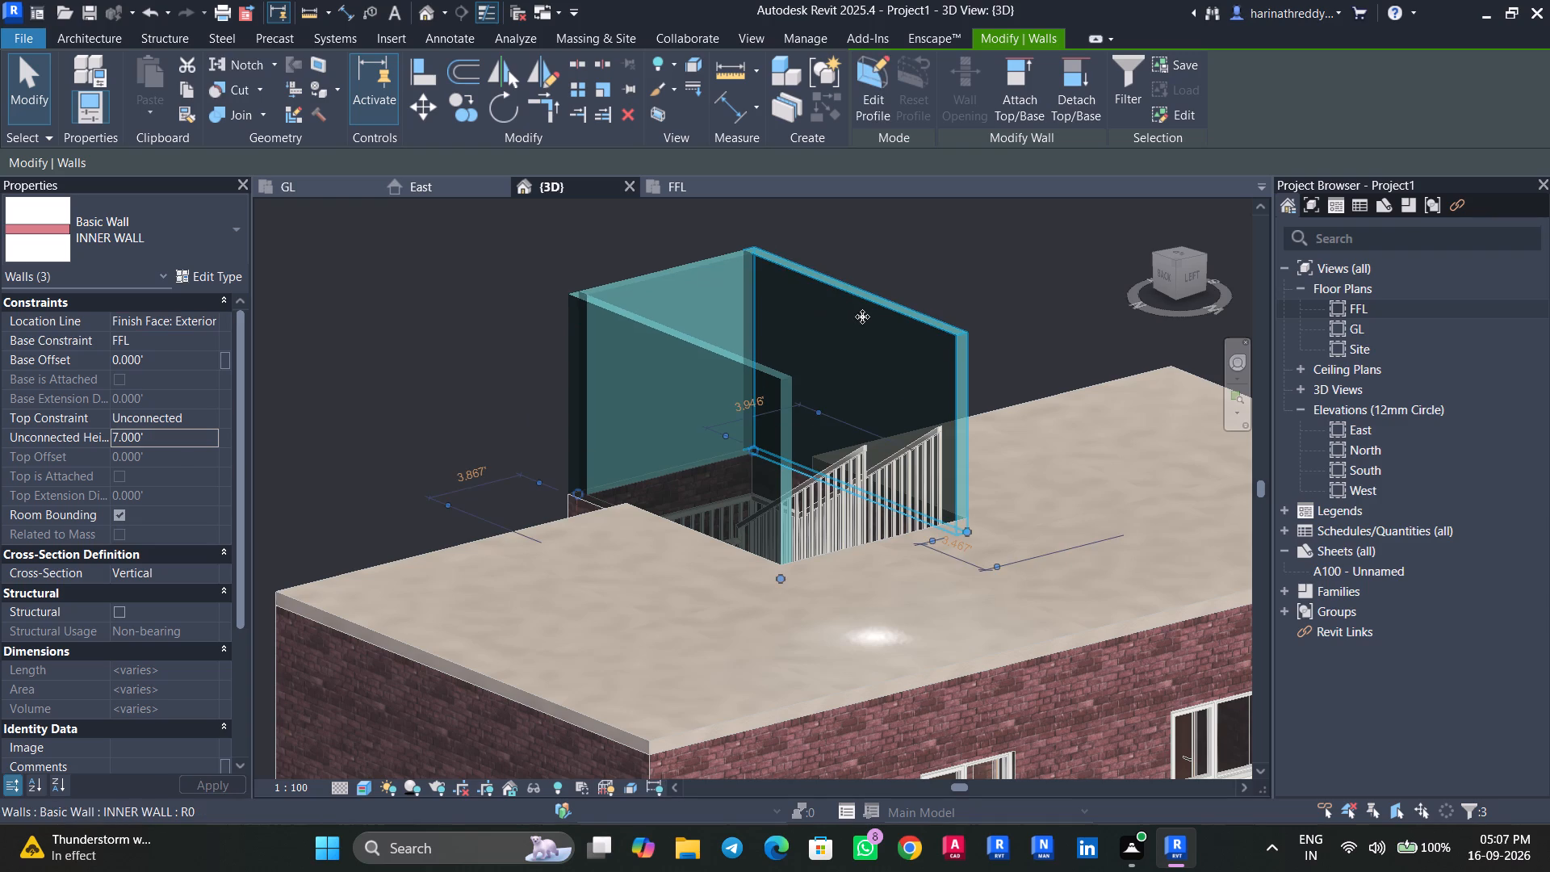
pyautogui.press('Escape')
pyautogui.press('Escape')
# On the FFL floor plan, draw an INNER WALL about 7.43' long closing the stair opening's west side, flipped inward, and end the wall command.
pyautogui.moveTo(1022, 256); pyautogui.dragTo(944, 379, button='middle')
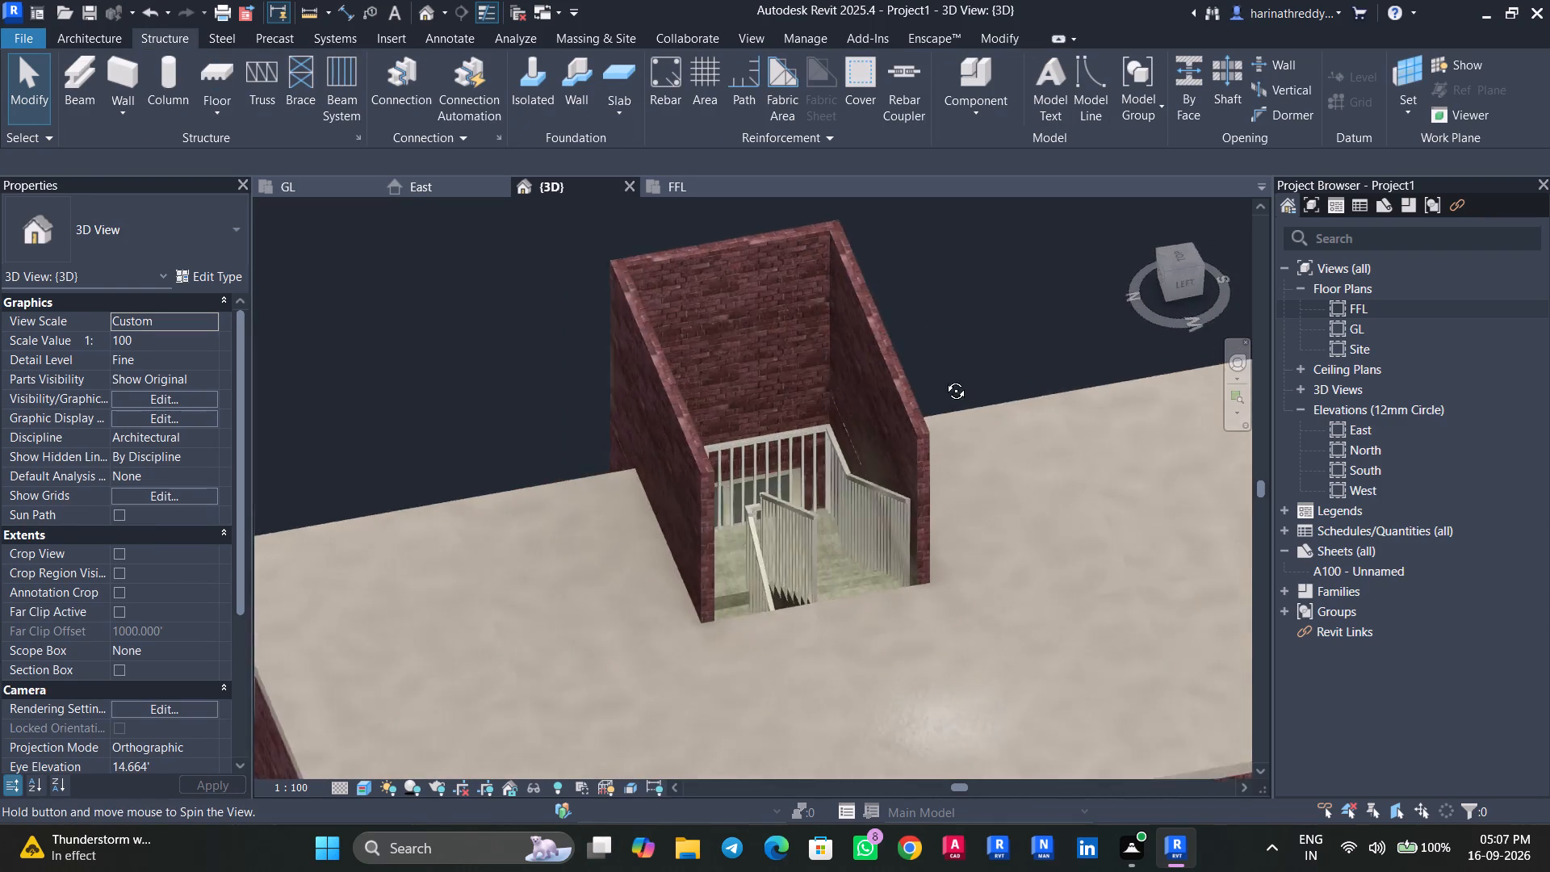
pyautogui.moveTo(944, 379); pyautogui.dragTo(656, 605, button='middle')
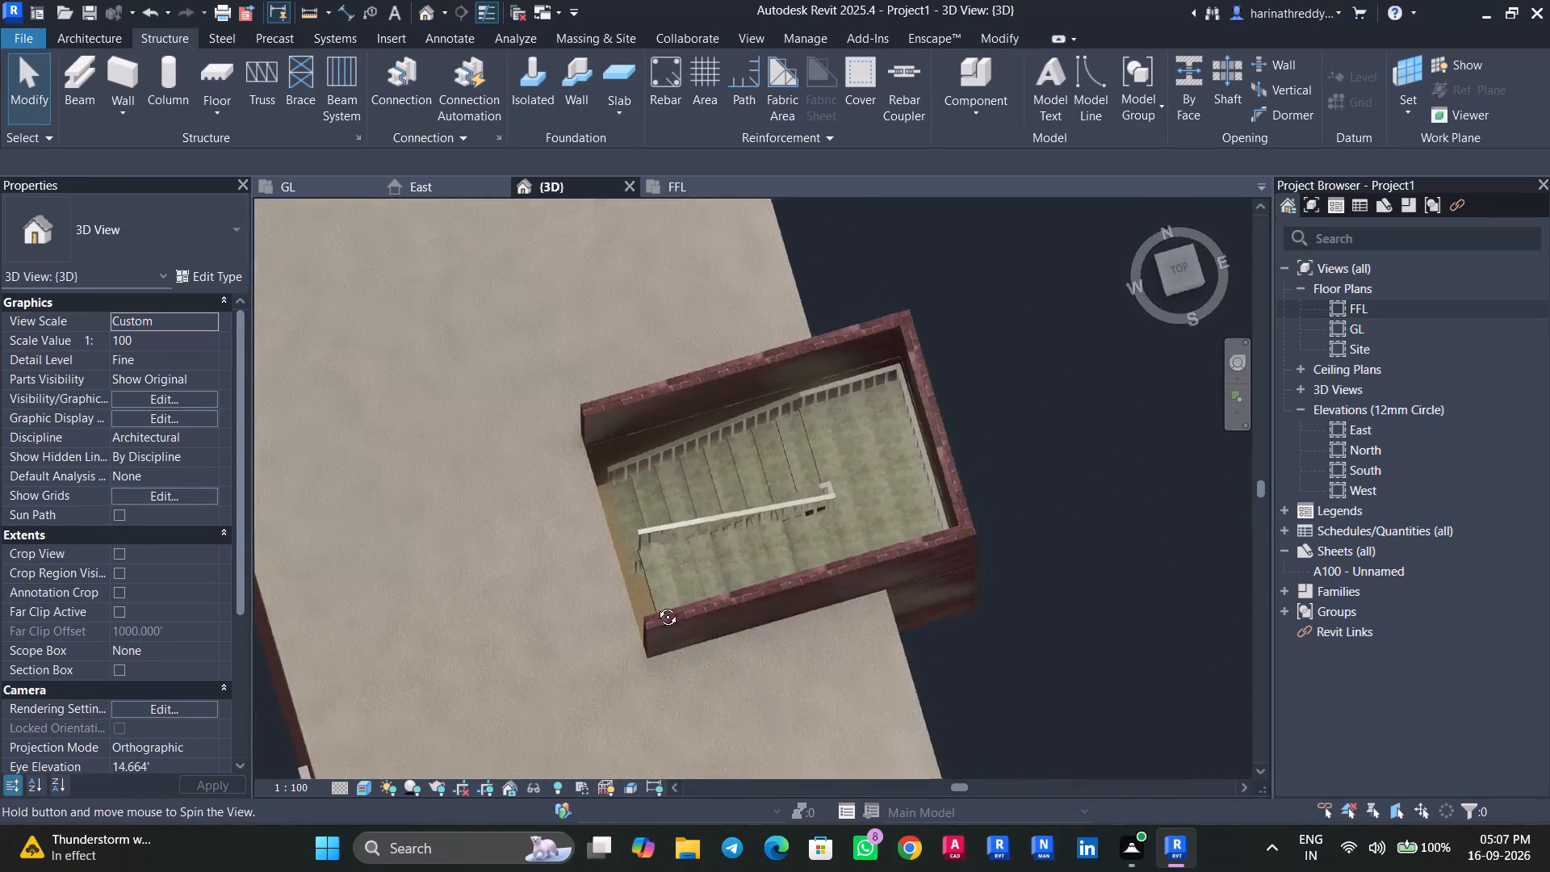
pyautogui.moveTo(656, 605); pyautogui.dragTo(709, 313, button='middle')
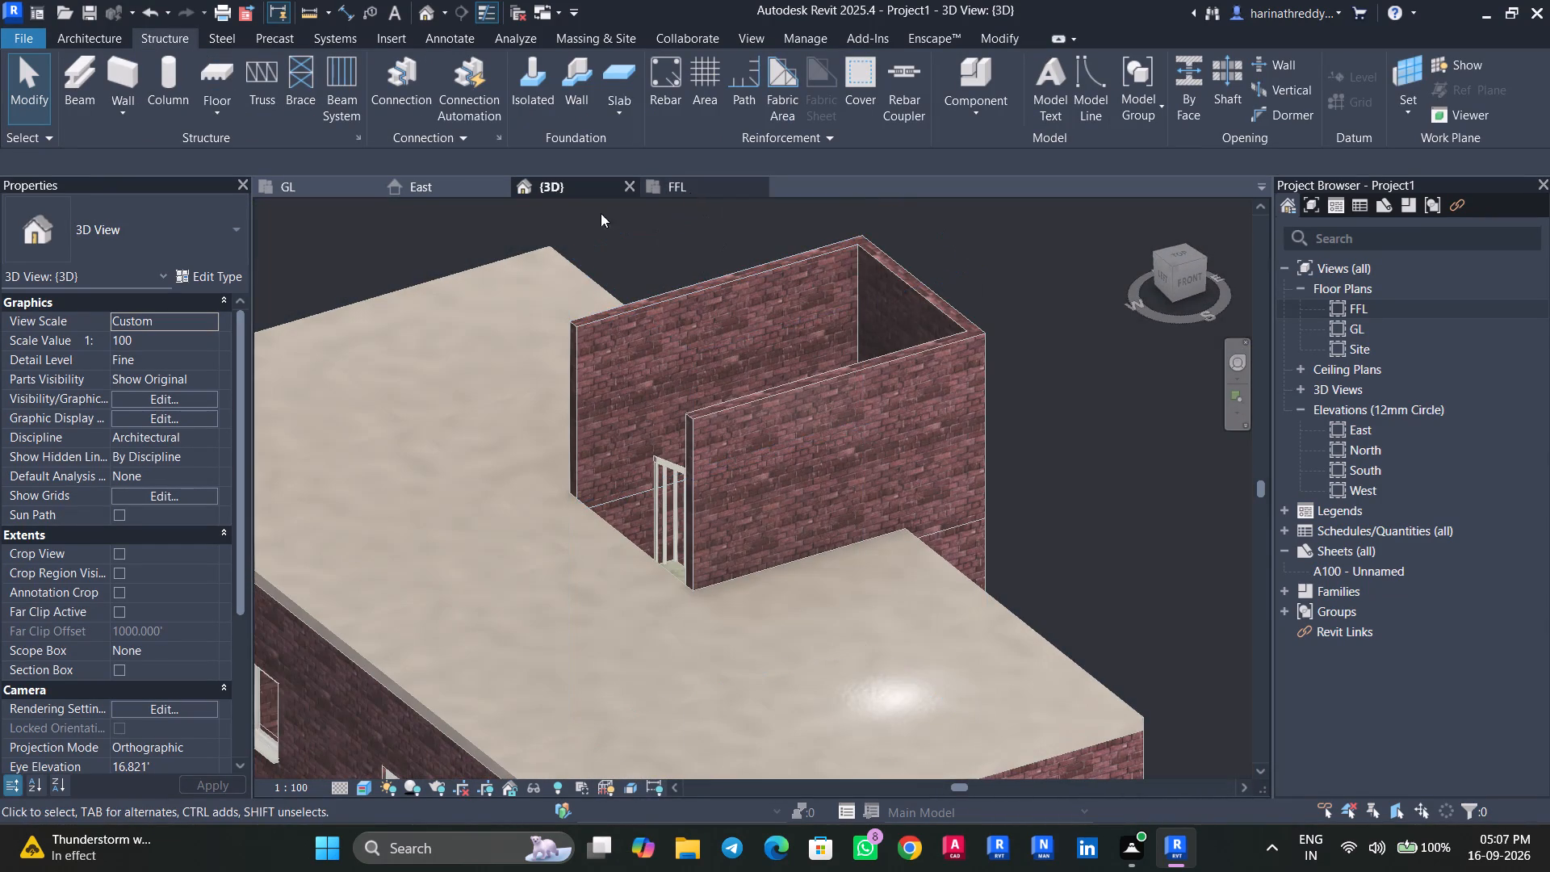
pyautogui.click(286, 185)
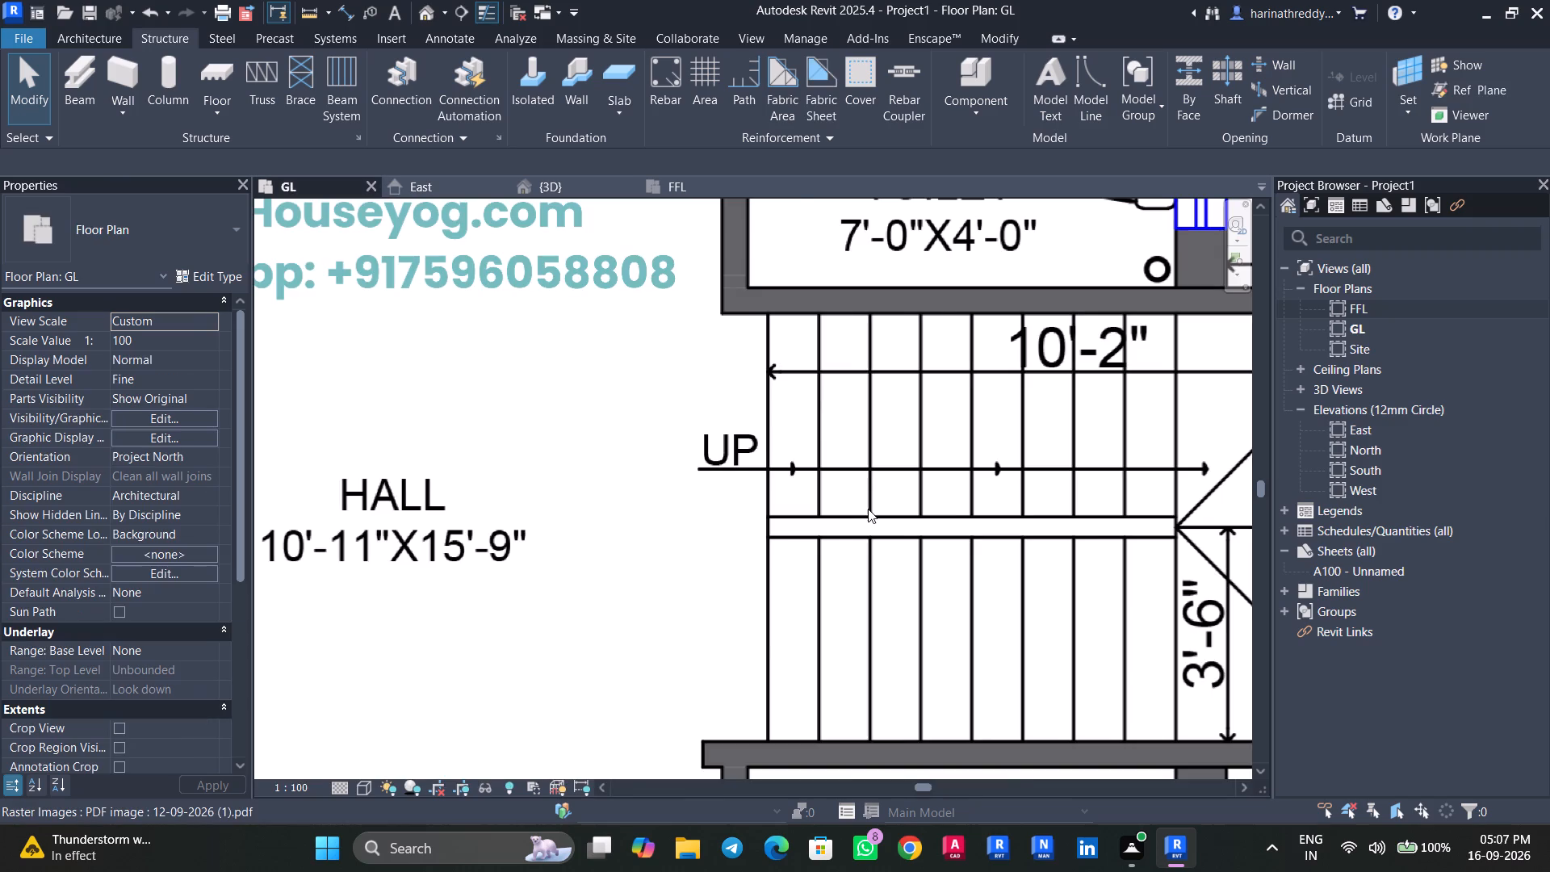
pyautogui.scroll(-6, 868, 508)
pyautogui.click(681, 188)
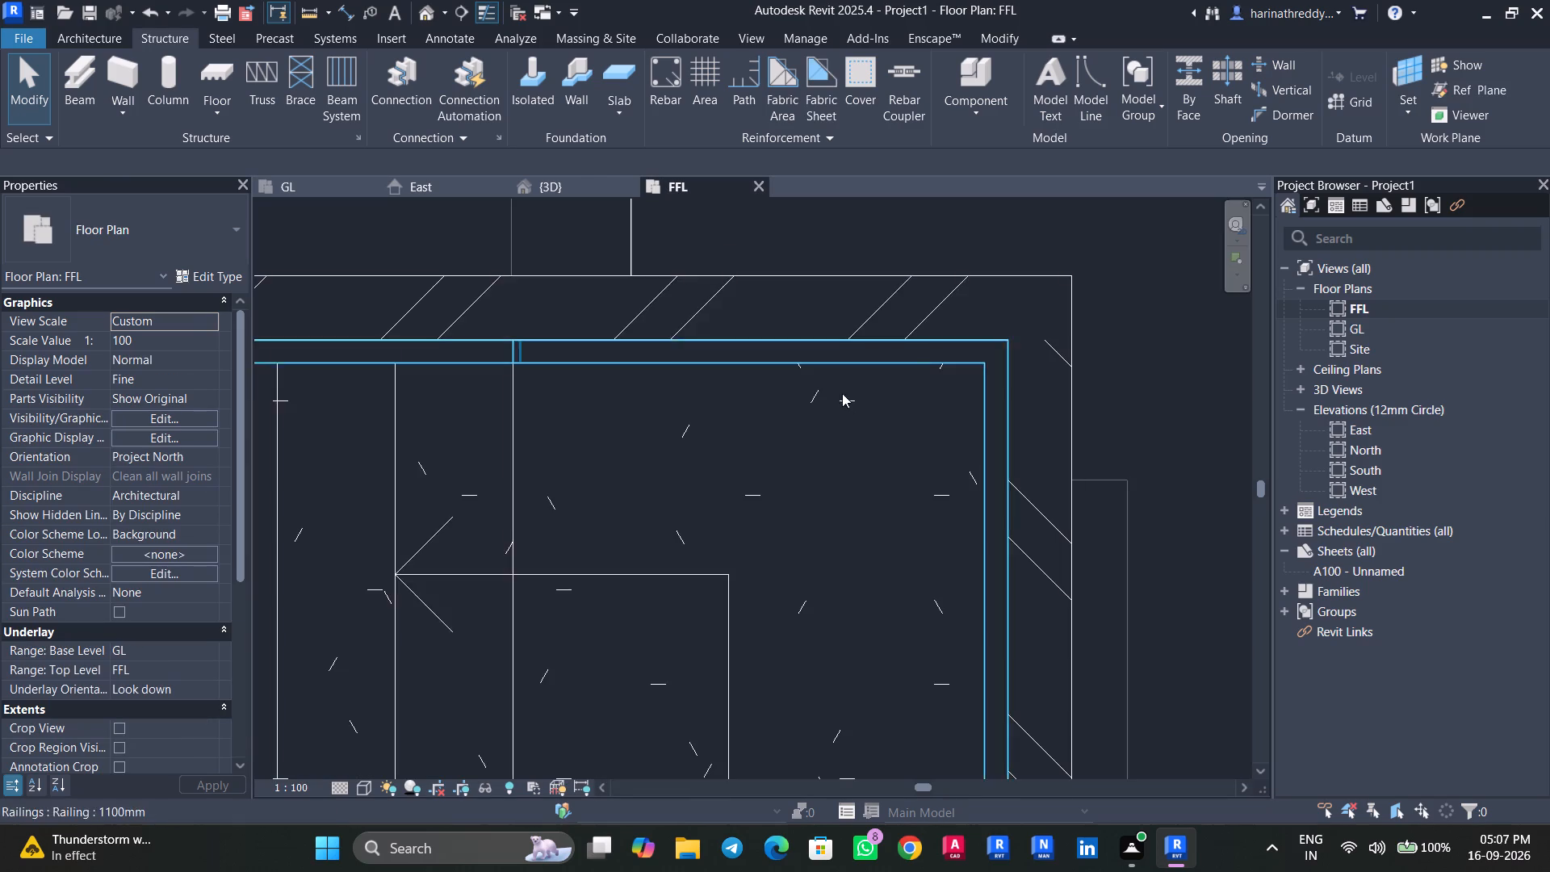
pyautogui.scroll(-8, 844, 406)
pyautogui.write('WA')
pyautogui.click(387, 392)
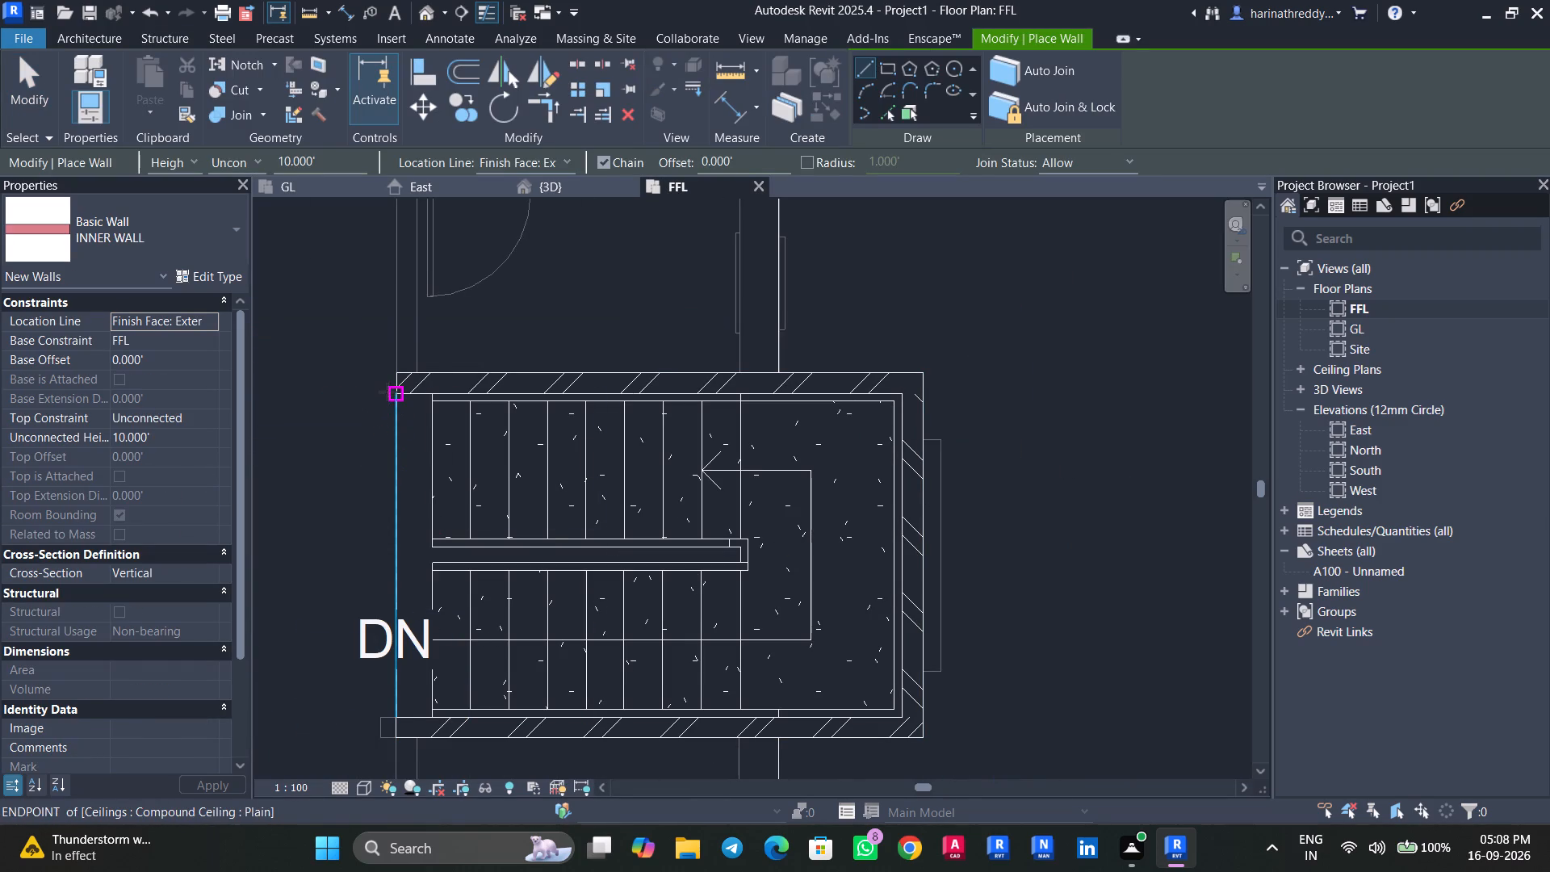
pyautogui.press('space')
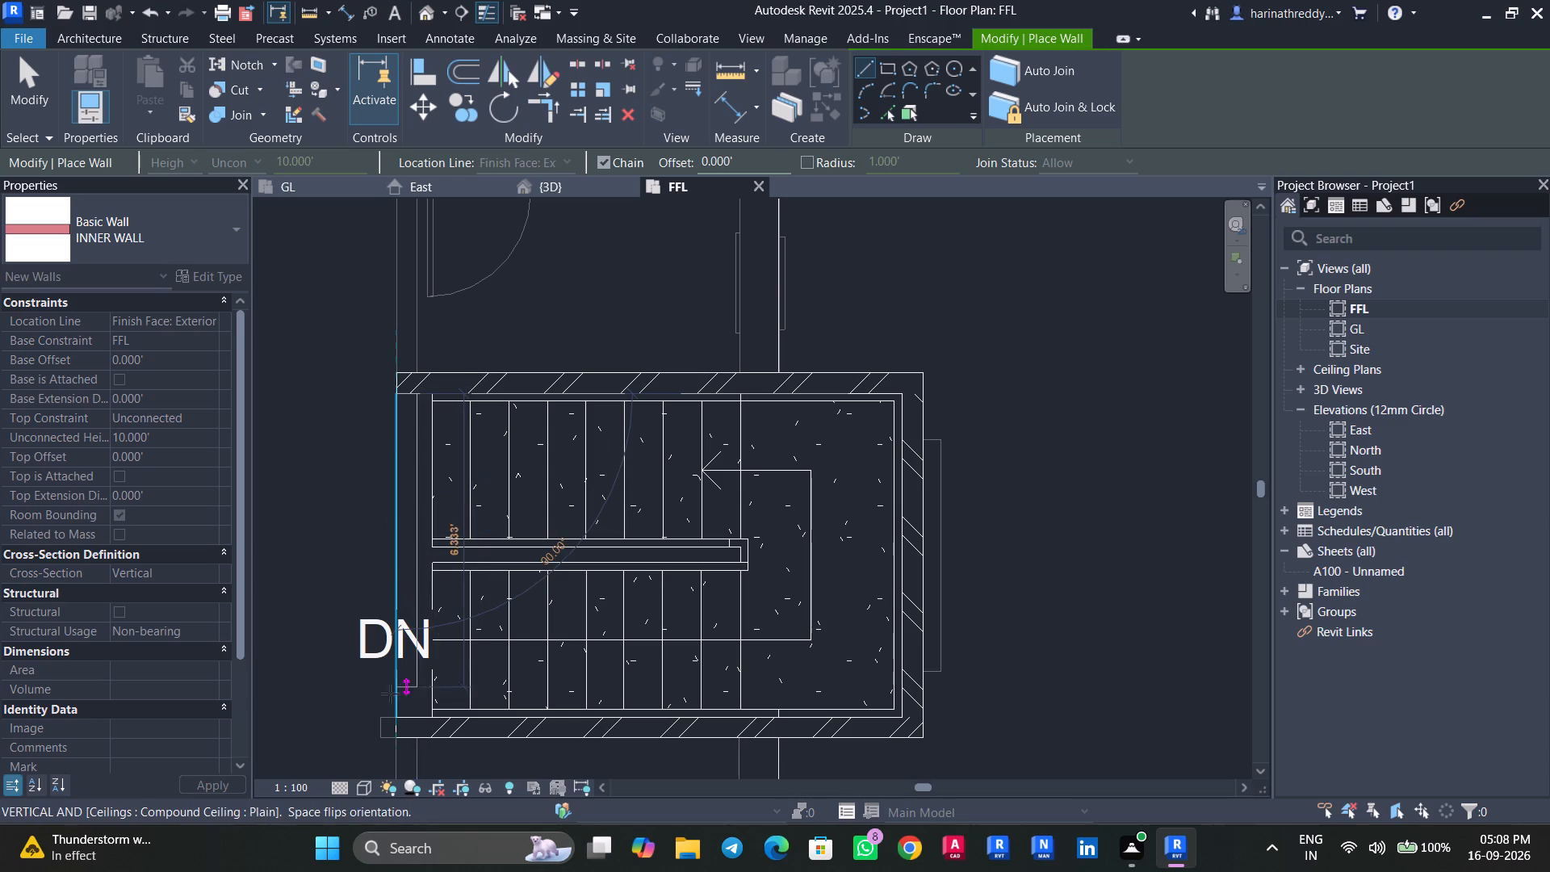
pyautogui.click(393, 714)
pyautogui.press('Escape')
pyautogui.press('Escape')
pyautogui.press('Escape')
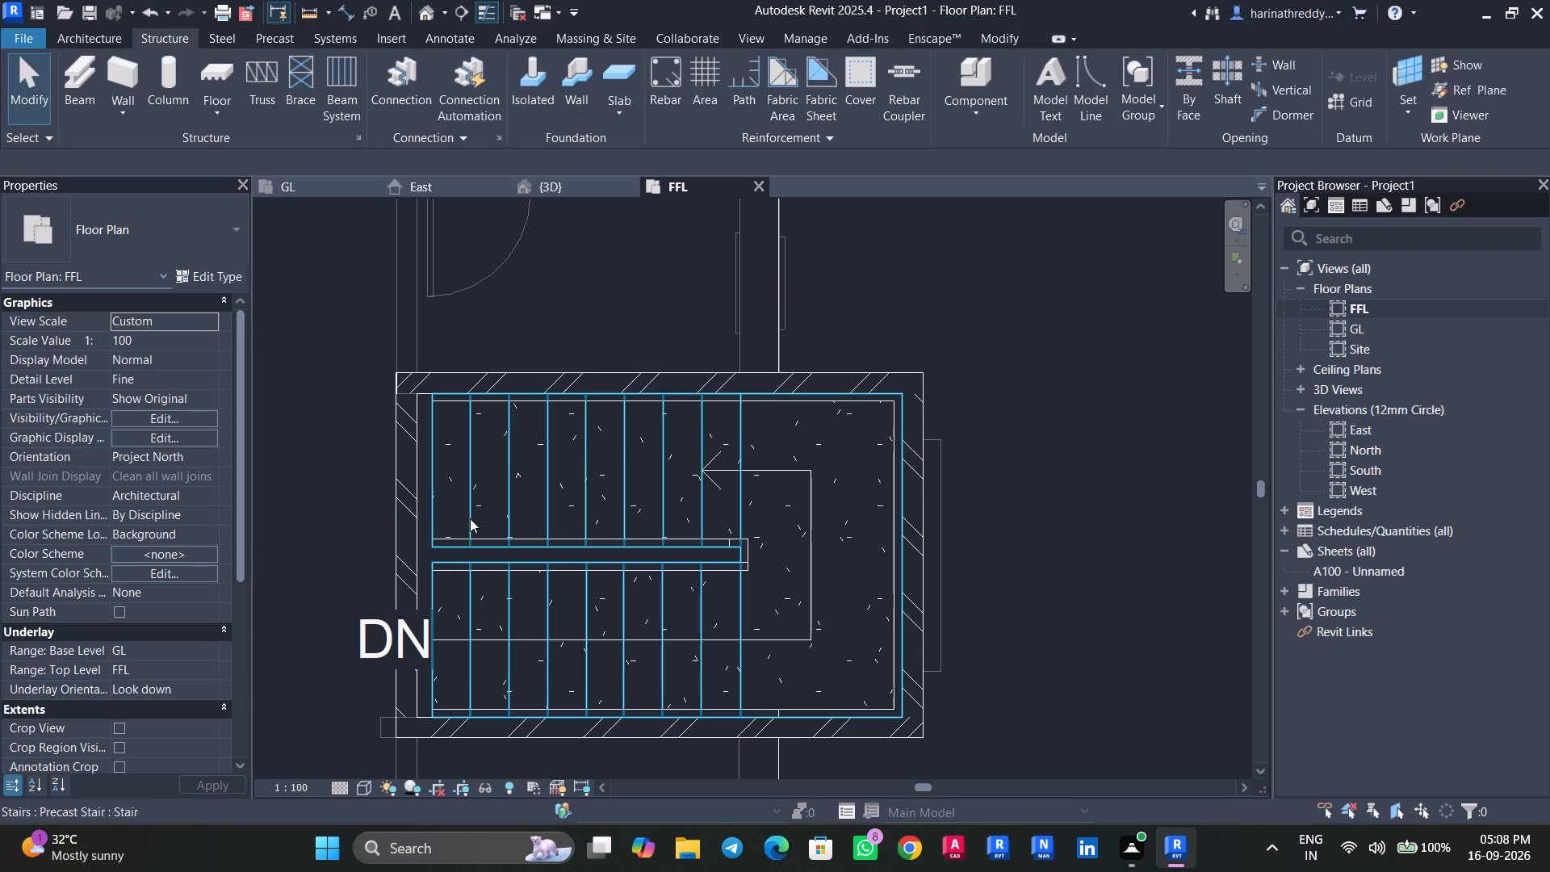
pyautogui.press('Escape')
# In the 3D view, set the unconnected height of the new west headroom wall to 7', level with the other three.
pyautogui.click(576, 191)
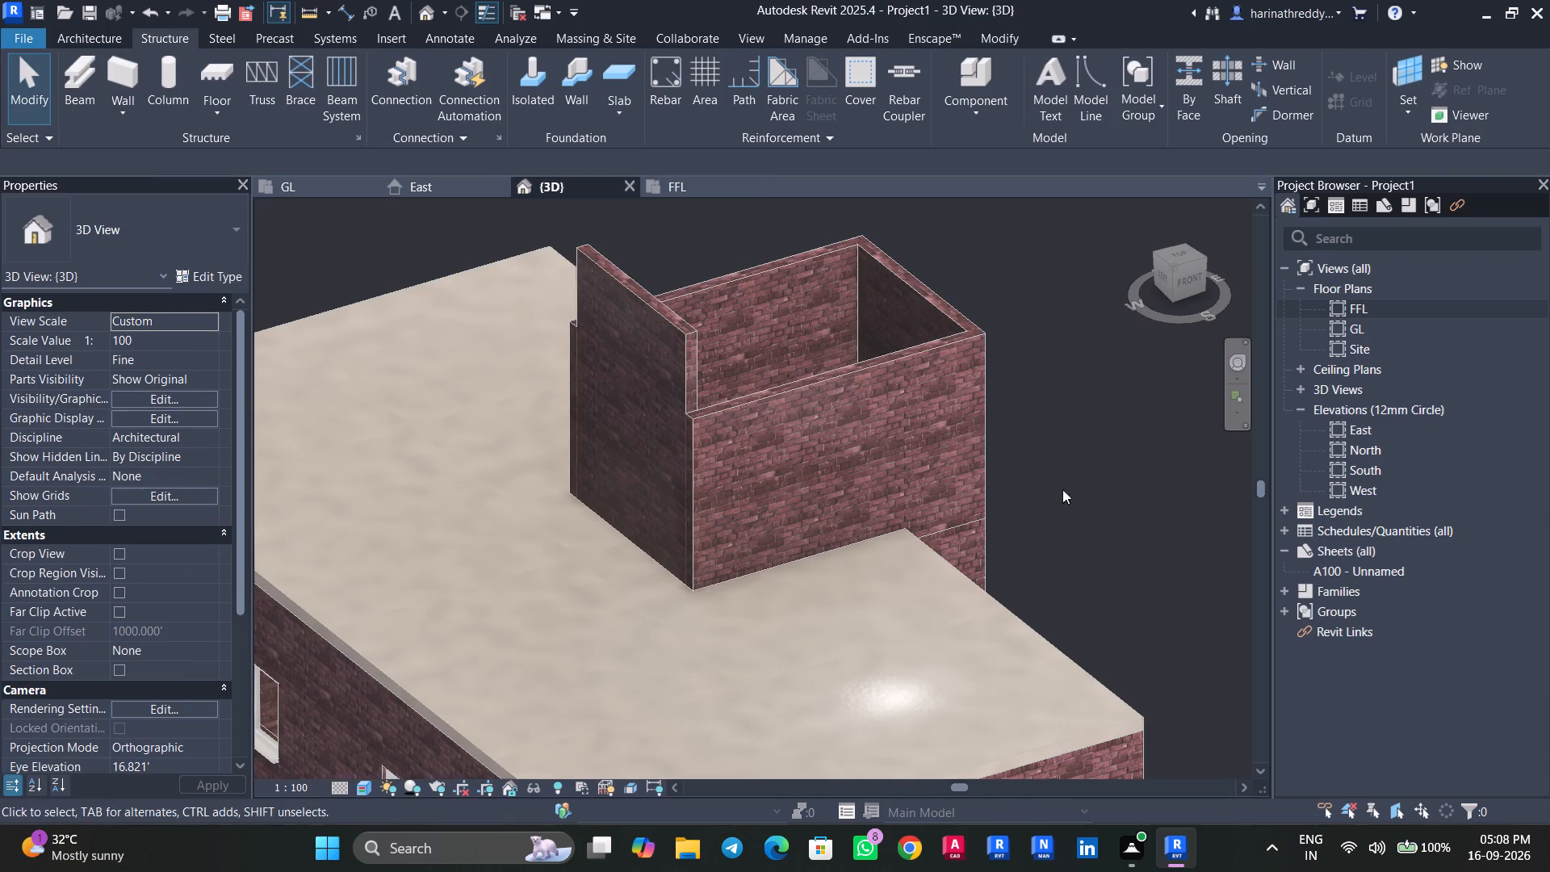
pyautogui.click(651, 351)
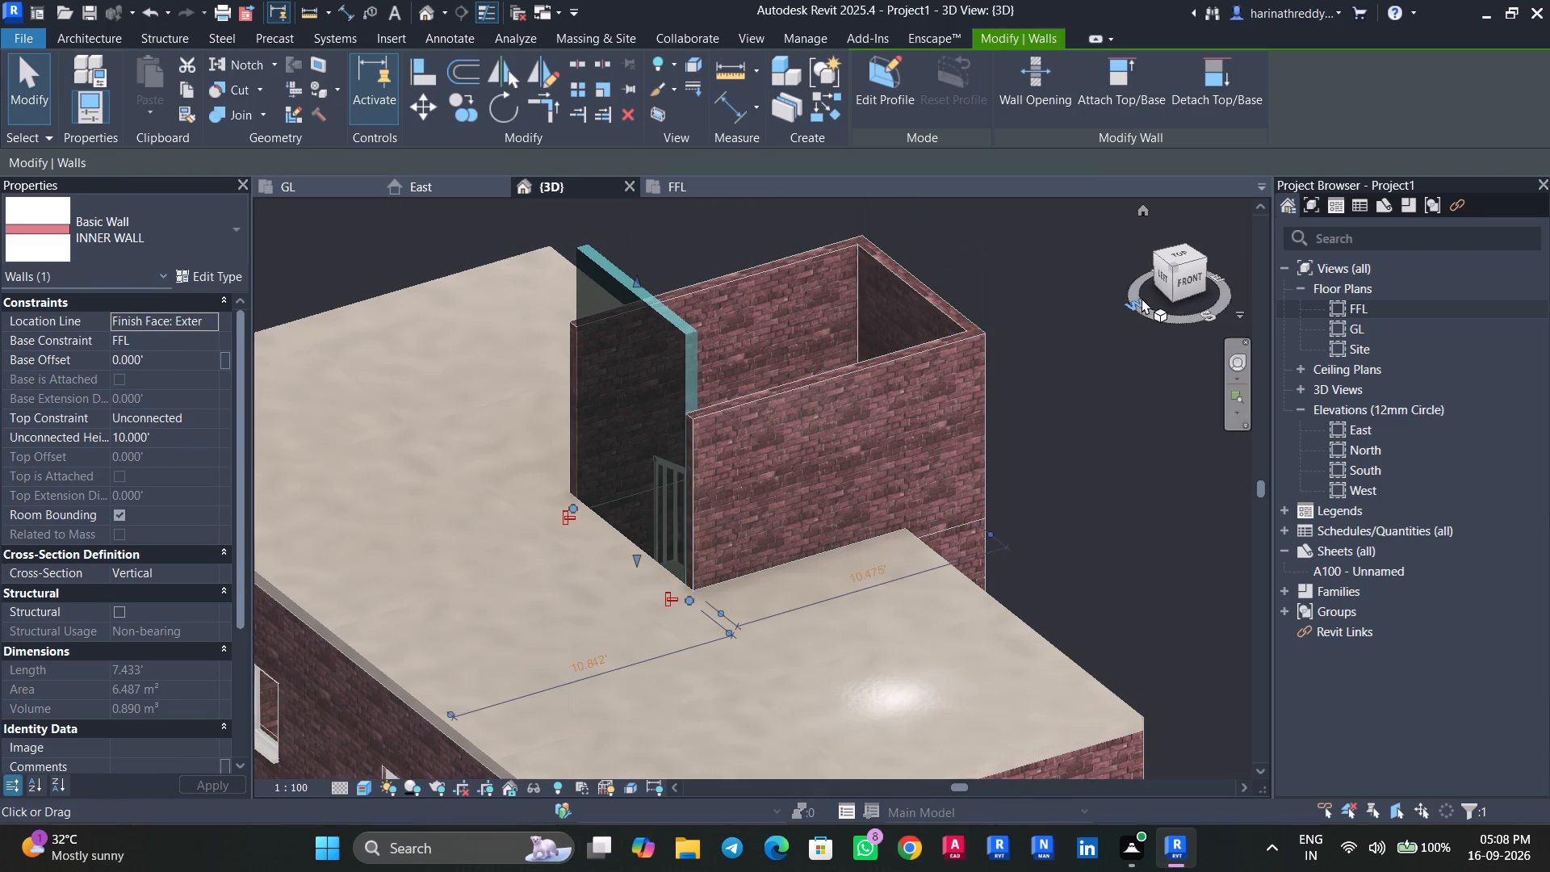
pyautogui.click(1162, 279)
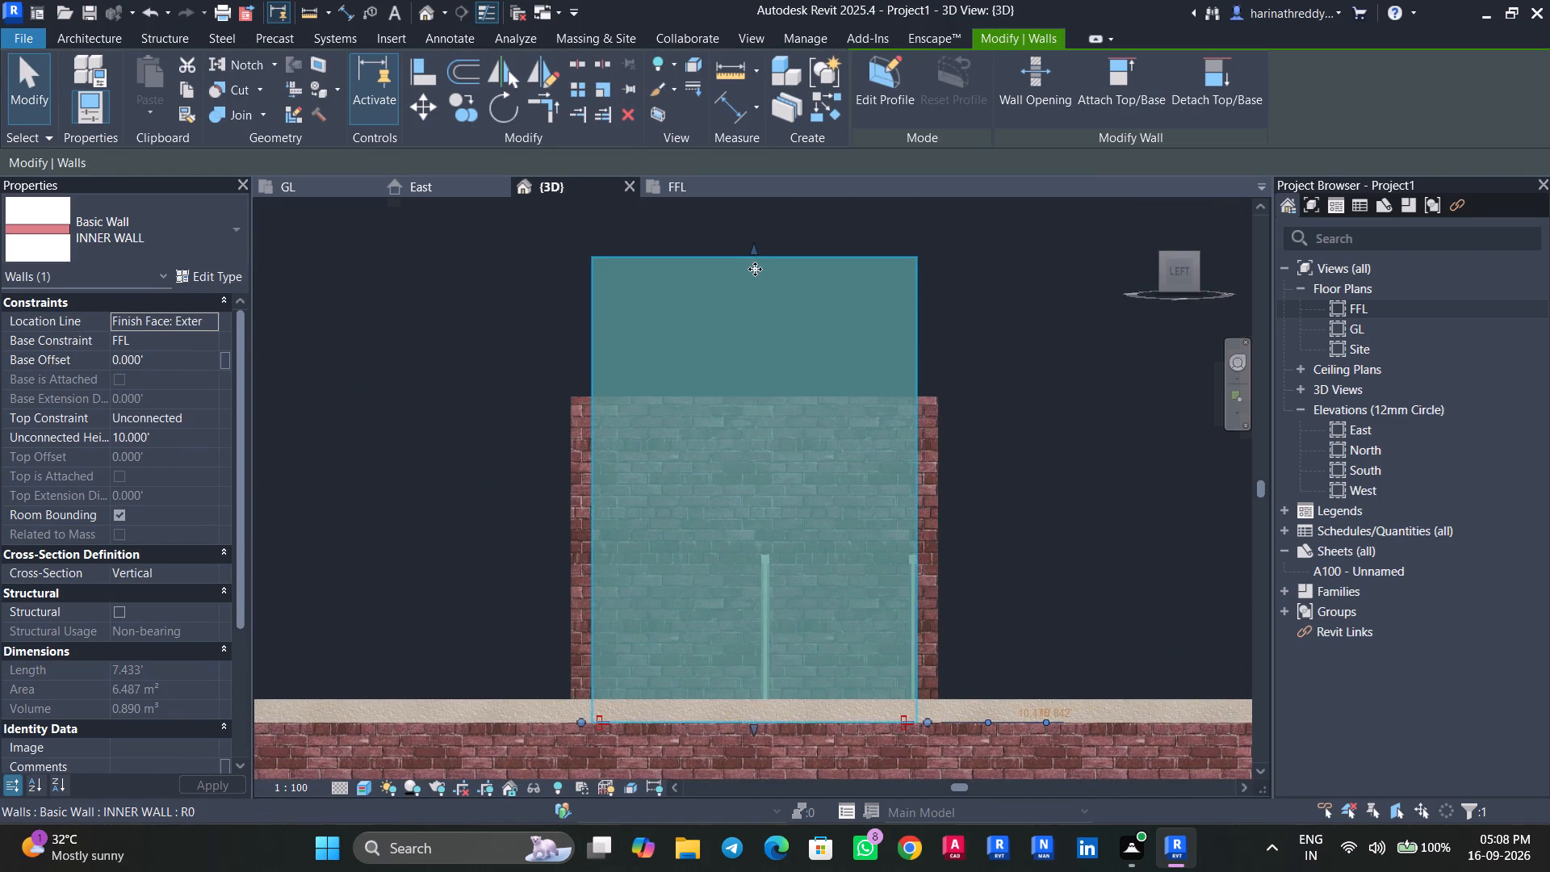
pyautogui.moveTo(752, 249); pyautogui.dragTo(763, 392)
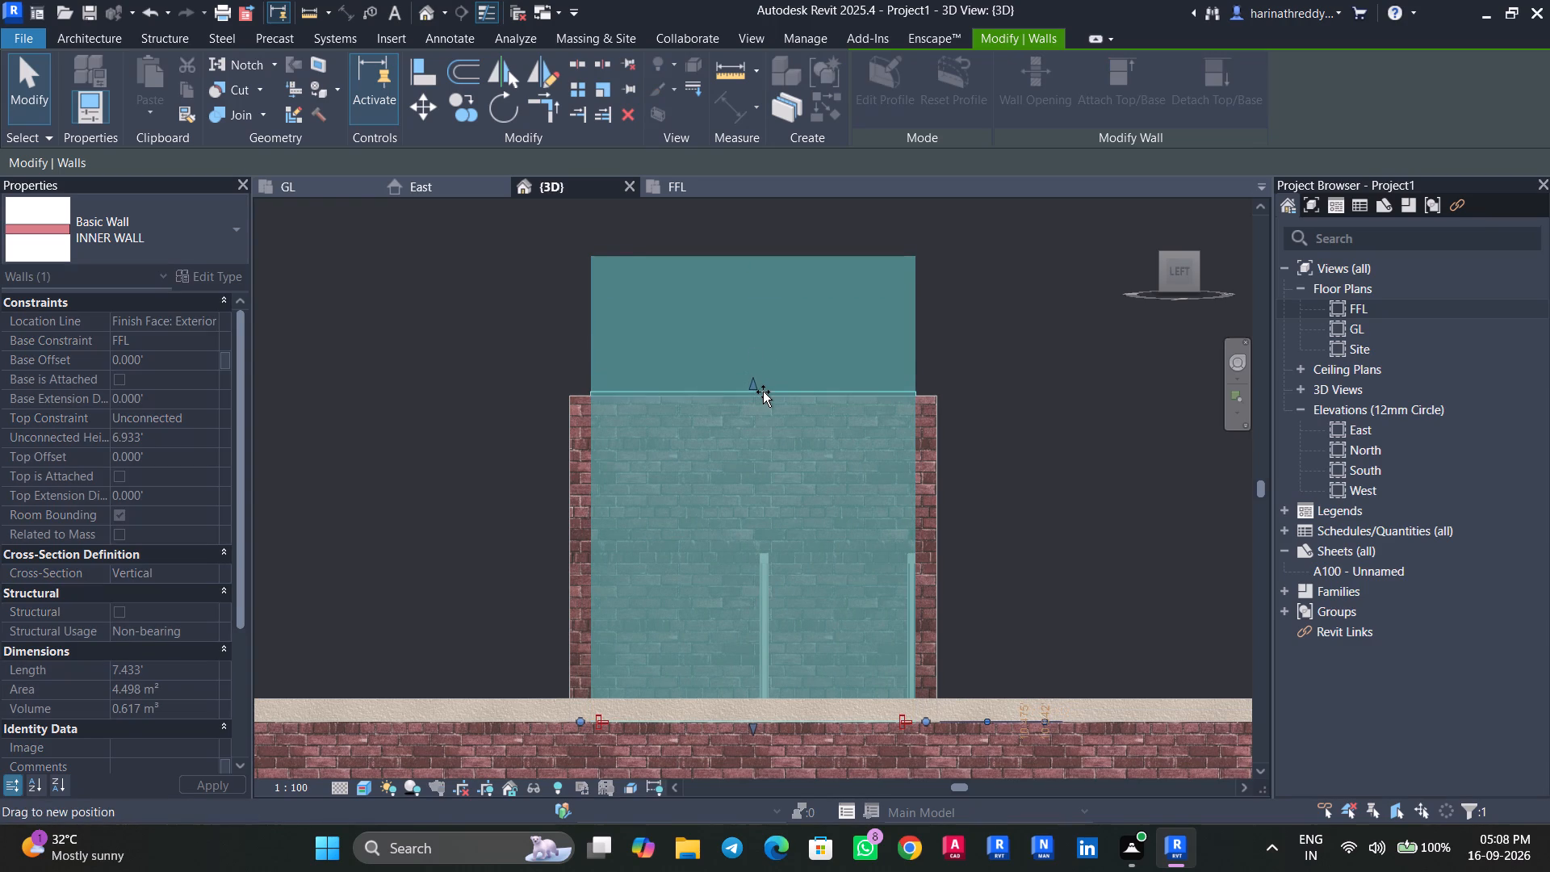
pyautogui.moveTo(763, 392); pyautogui.dragTo(763, 396)
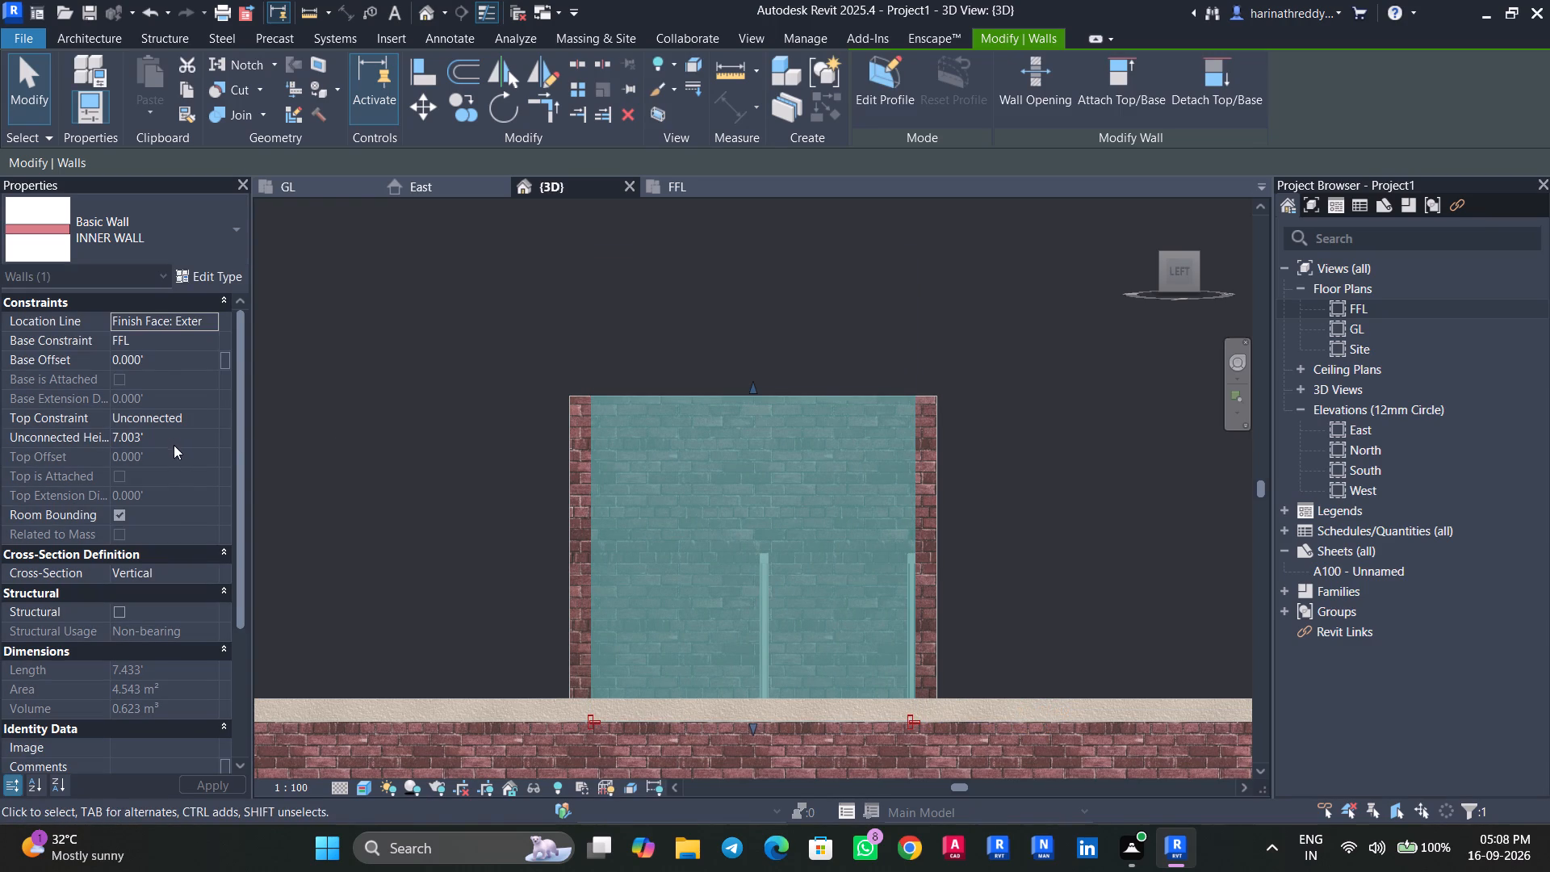
pyautogui.click(168, 438)
pyautogui.write("7'")
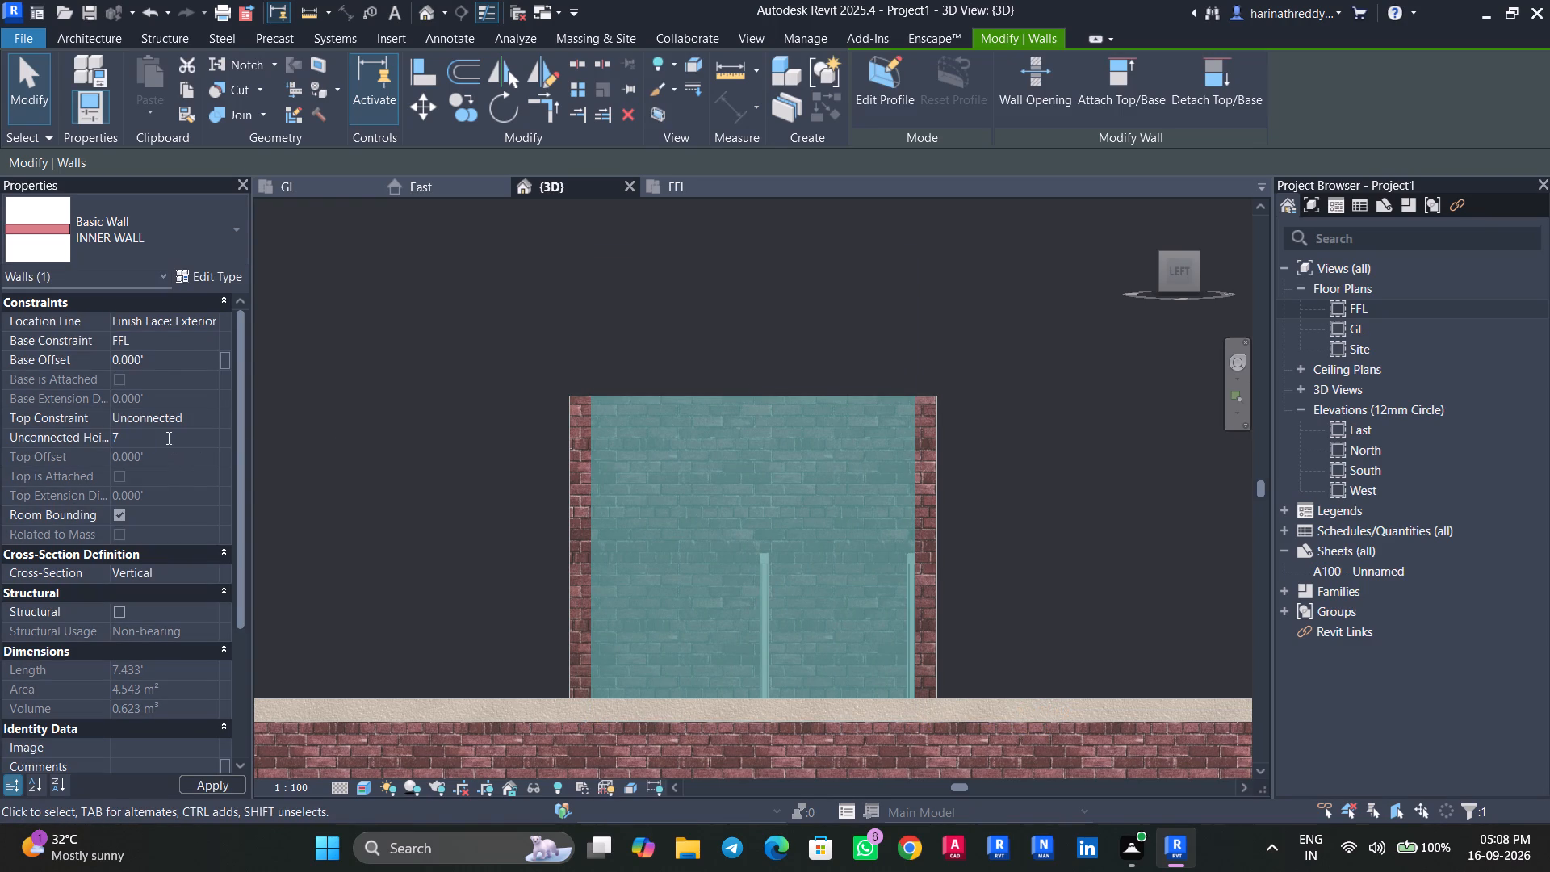
pyautogui.press('Return')
pyautogui.press('Escape')
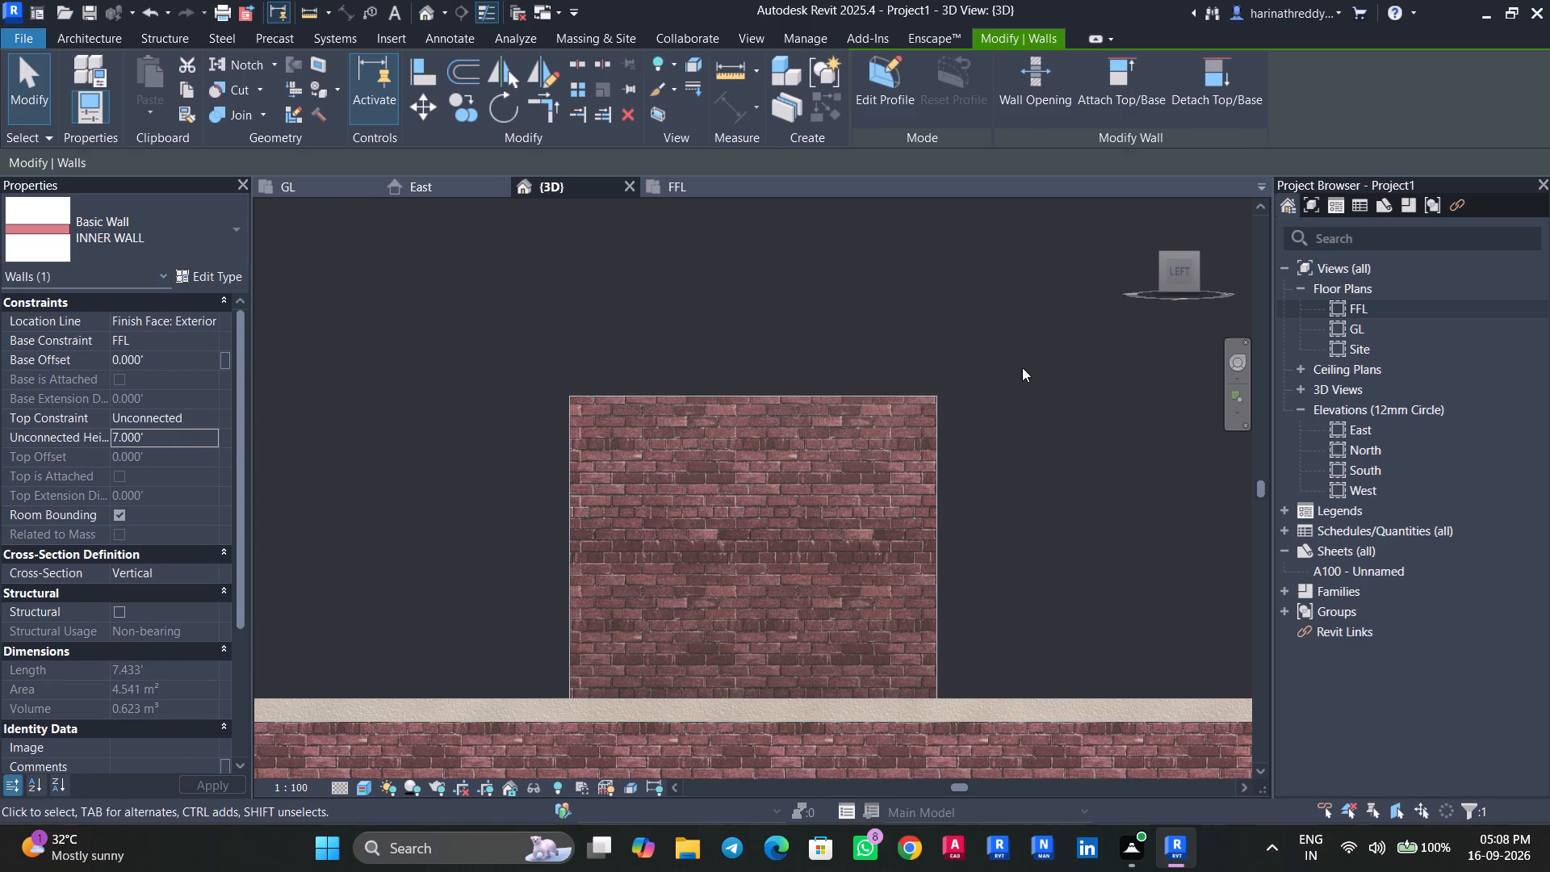
# Examine the enclosed stair headroom and the house exterior from several sides in the 3D view.
pyautogui.keyDown('shift'); pyautogui.moveTo(1058, 388); pyautogui.dragTo(938, 549, button='middle'); pyautogui.keyUp('shift')
pyautogui.scroll(-4, 1165, 522)
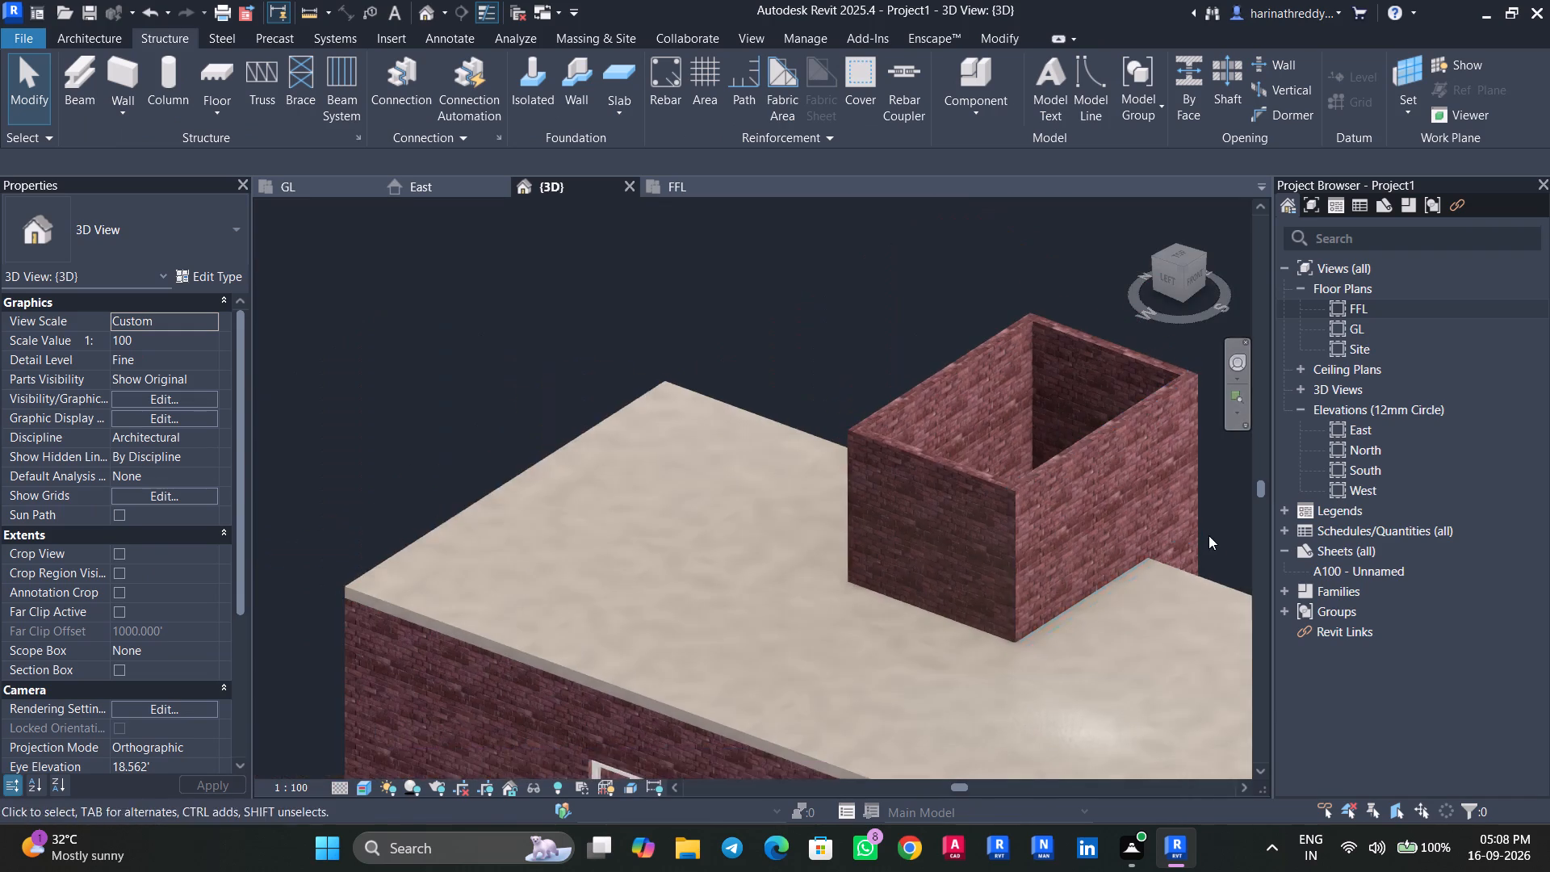
pyautogui.moveTo(1204, 535); pyautogui.dragTo(926, 485, button='middle')
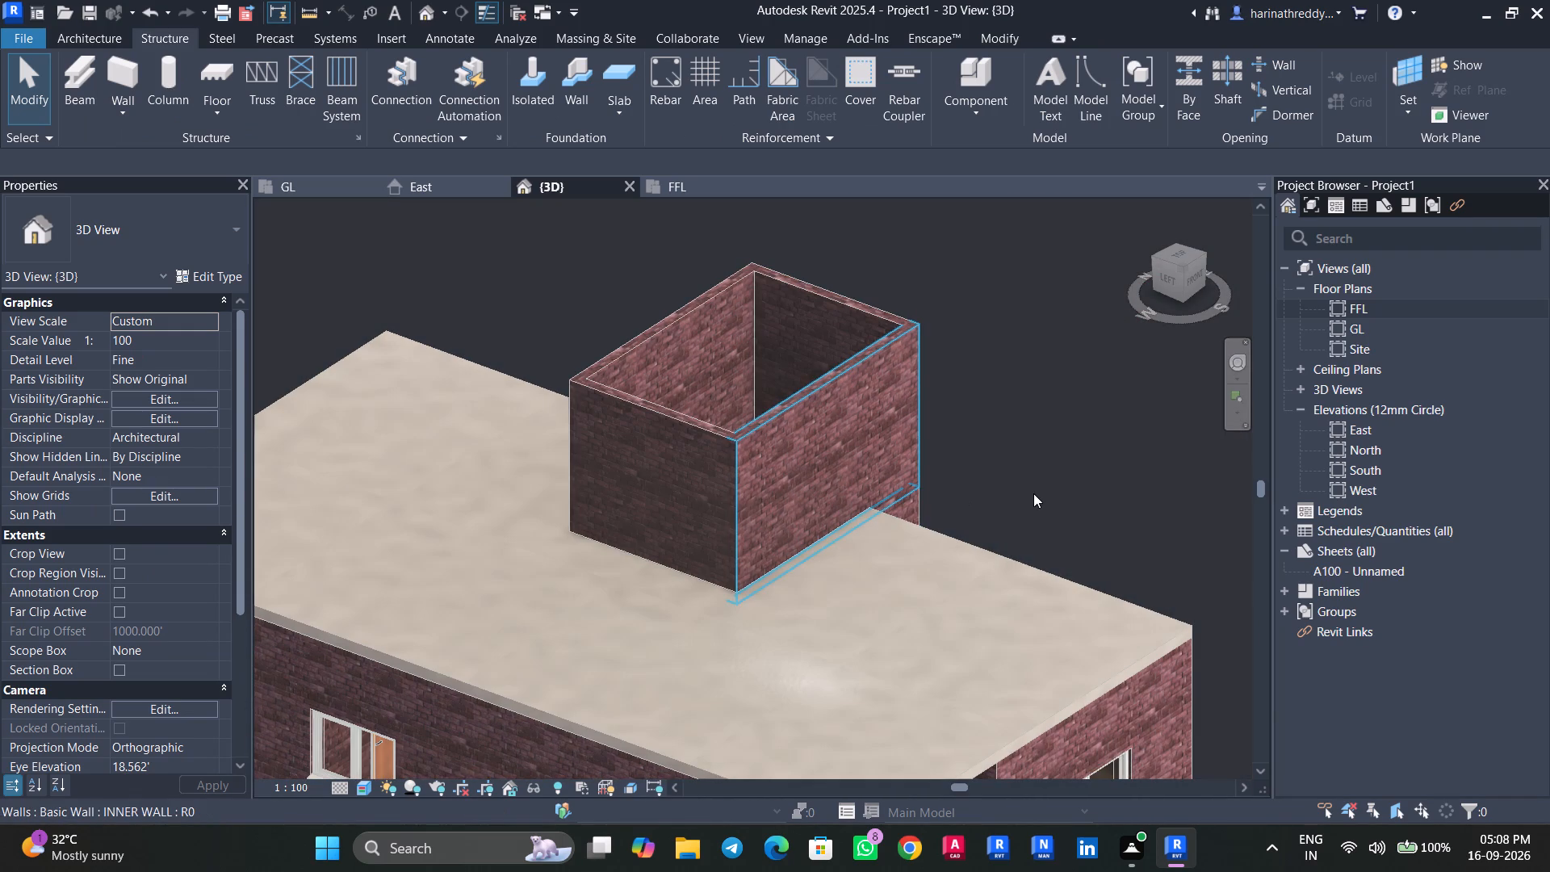
pyautogui.scroll(-4, 1015, 467)
pyautogui.keyDown('shift'); pyautogui.moveTo(1072, 485); pyautogui.dragTo(862, 483, button='middle'); pyautogui.keyUp('shift')
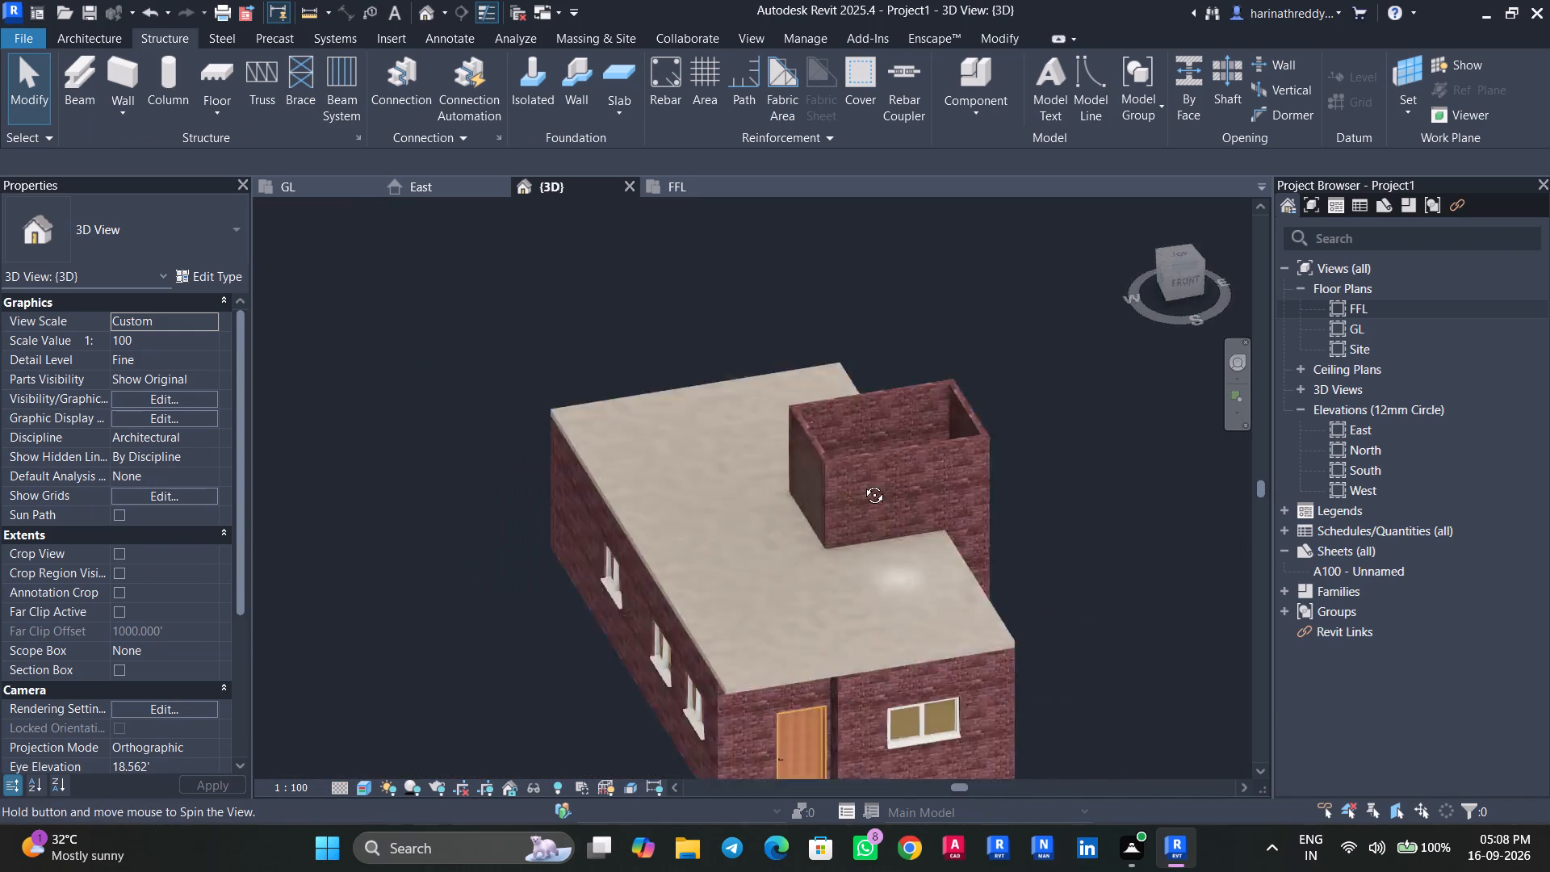
pyautogui.keyDown('shift'); pyautogui.moveTo(862, 483); pyautogui.dragTo(596, 261, button='middle'); pyautogui.keyUp('shift')
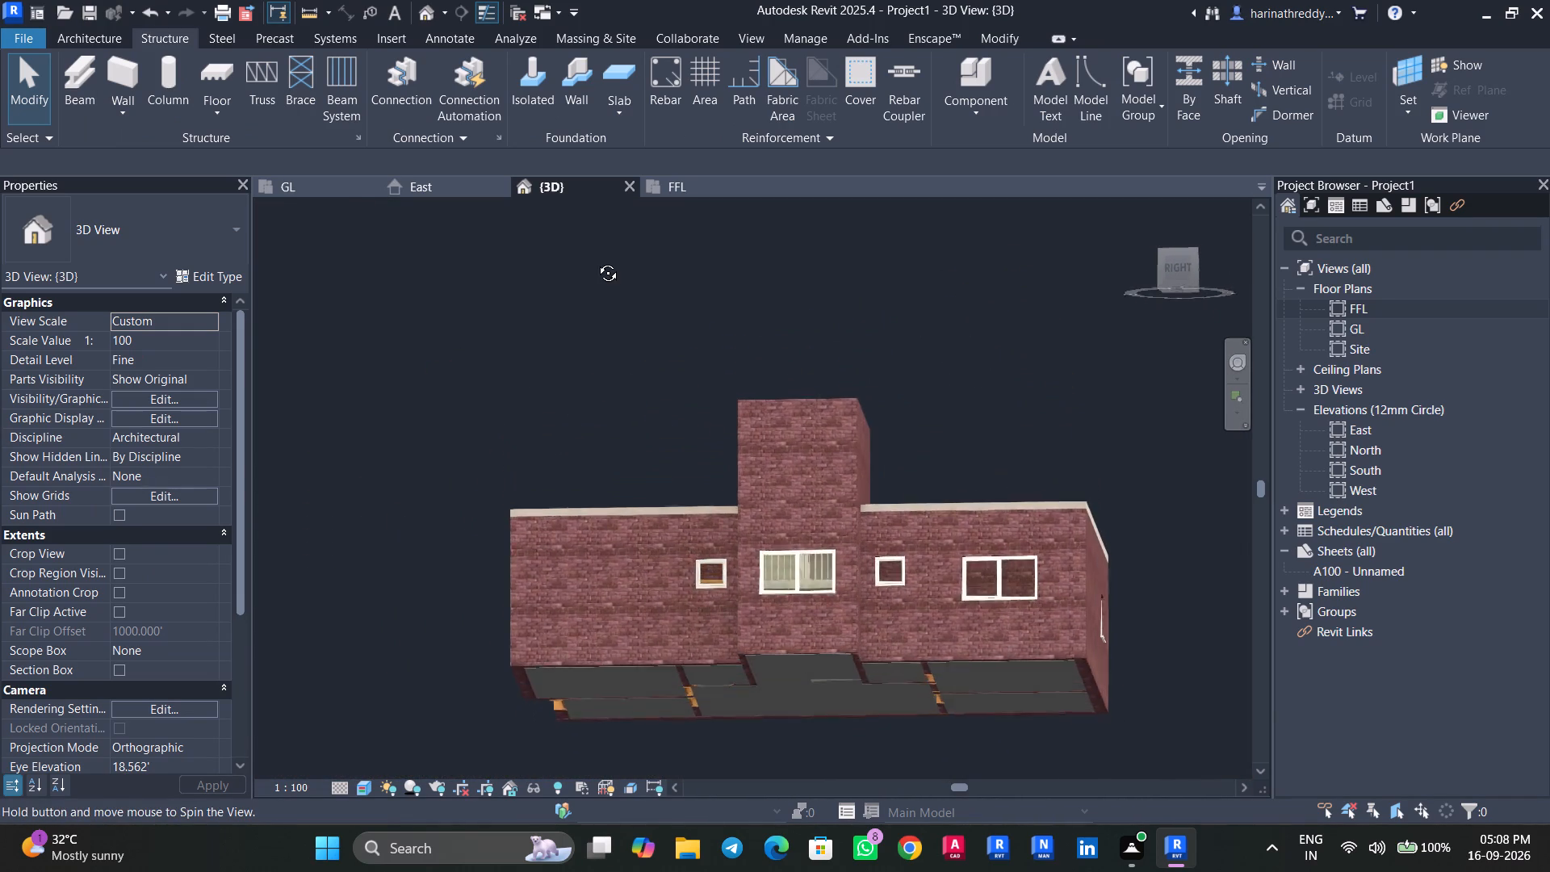
pyautogui.keyDown('shift'); pyautogui.moveTo(596, 261); pyautogui.dragTo(622, 377, button='middle'); pyautogui.keyUp('shift')
pyautogui.keyDown('shift'); pyautogui.scroll(1, 622, 377); pyautogui.keyUp('shift')
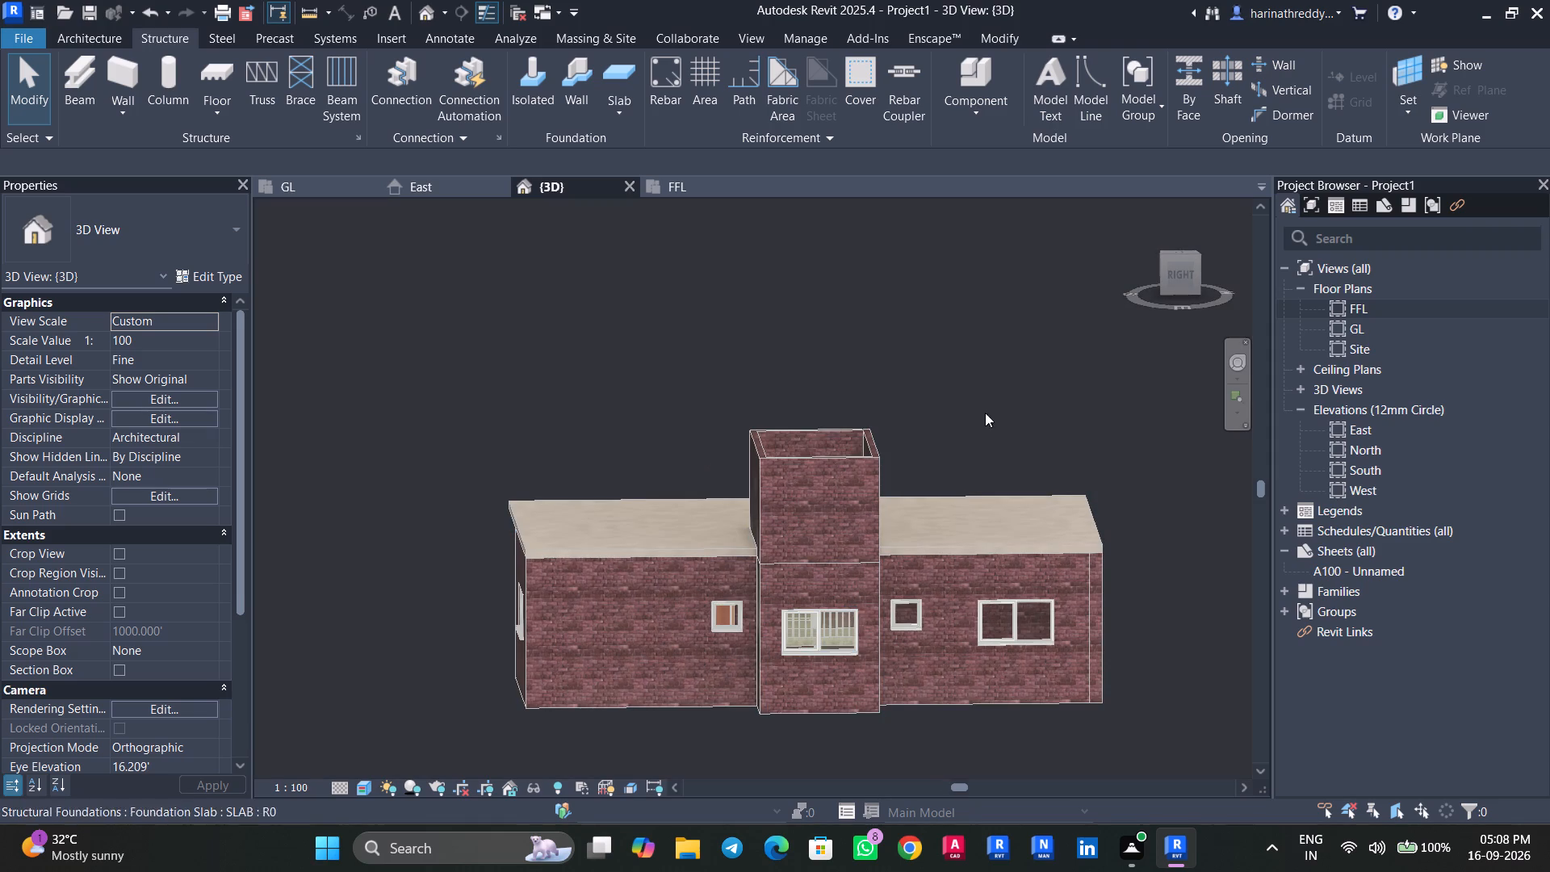
# From the right side of the house, raise the W5 stair window until its head sits just below the roof slab line.
pyautogui.click(1192, 275)
pyautogui.scroll(4, 766, 539)
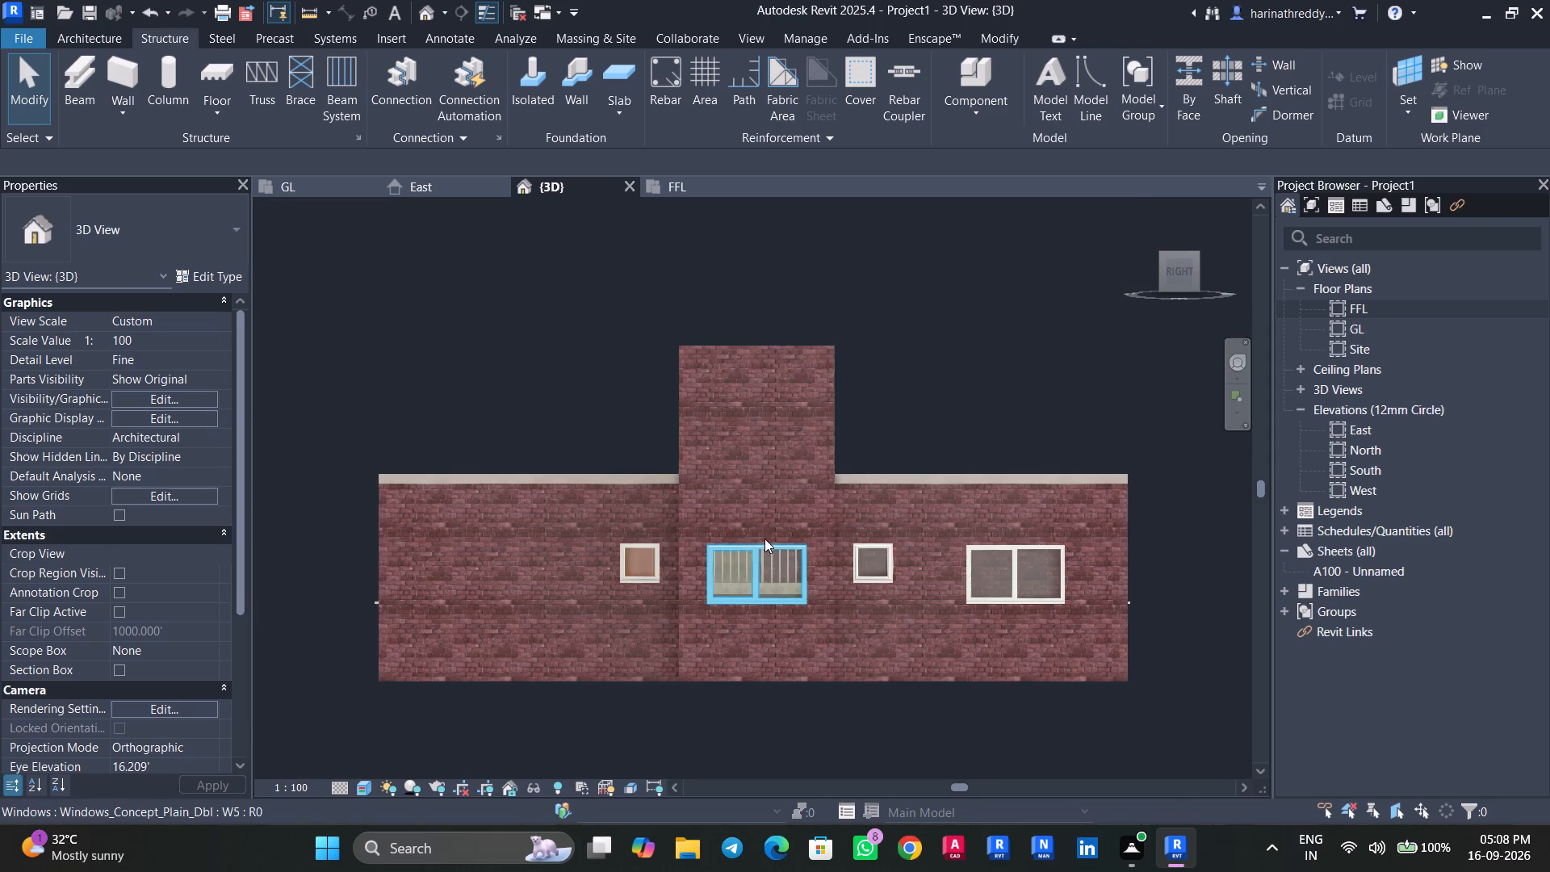
pyautogui.click(760, 546)
pyautogui.scroll(4, 760, 556)
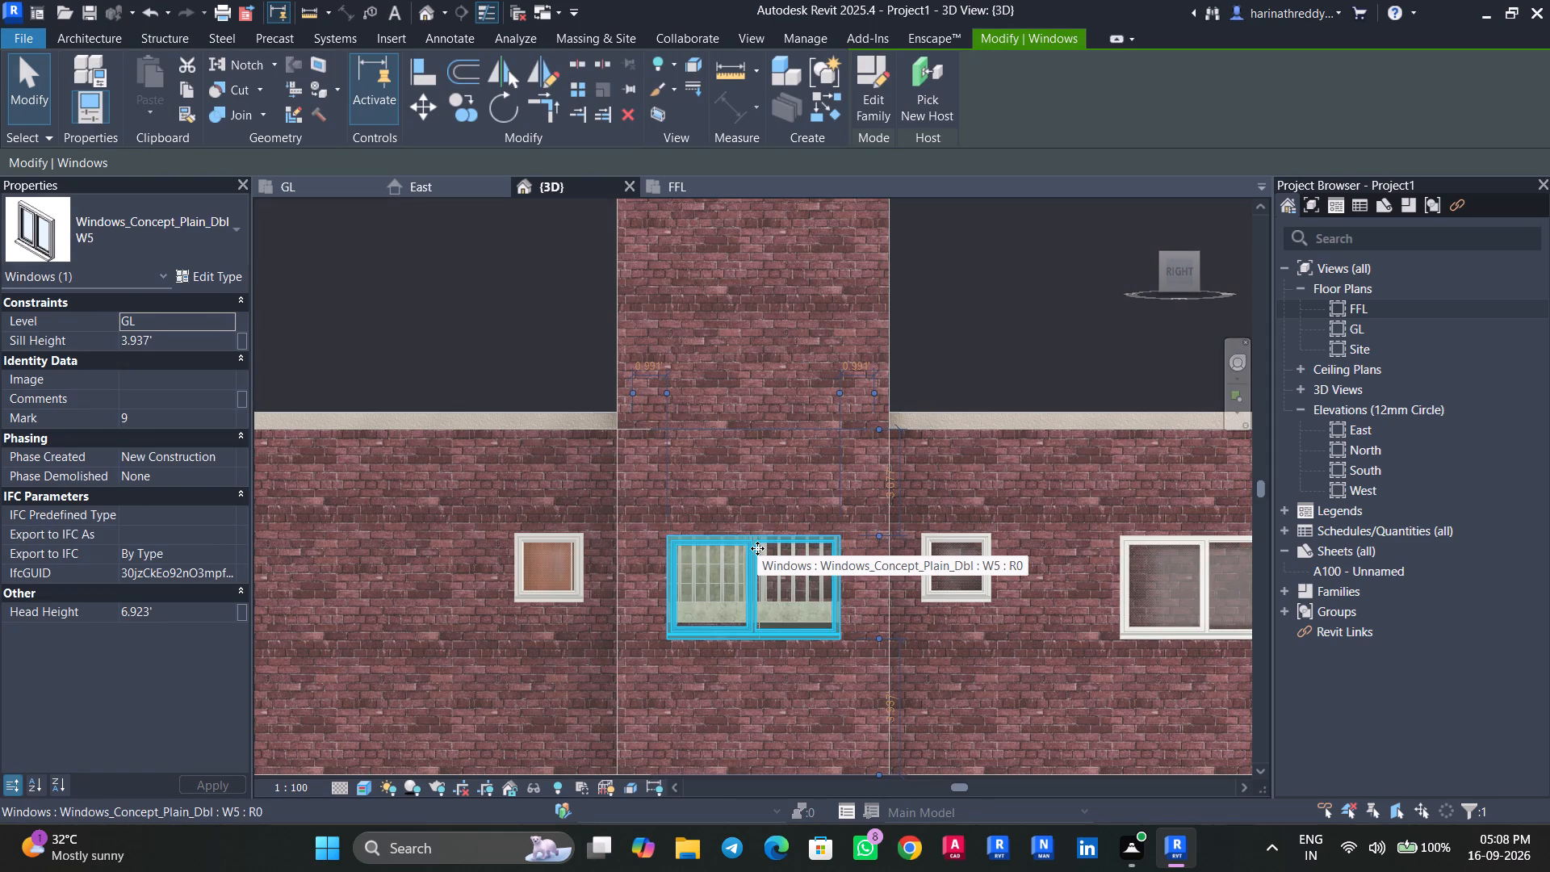
pyautogui.press('Up')
pyautogui.press('Up')
pyautogui.press('Up')
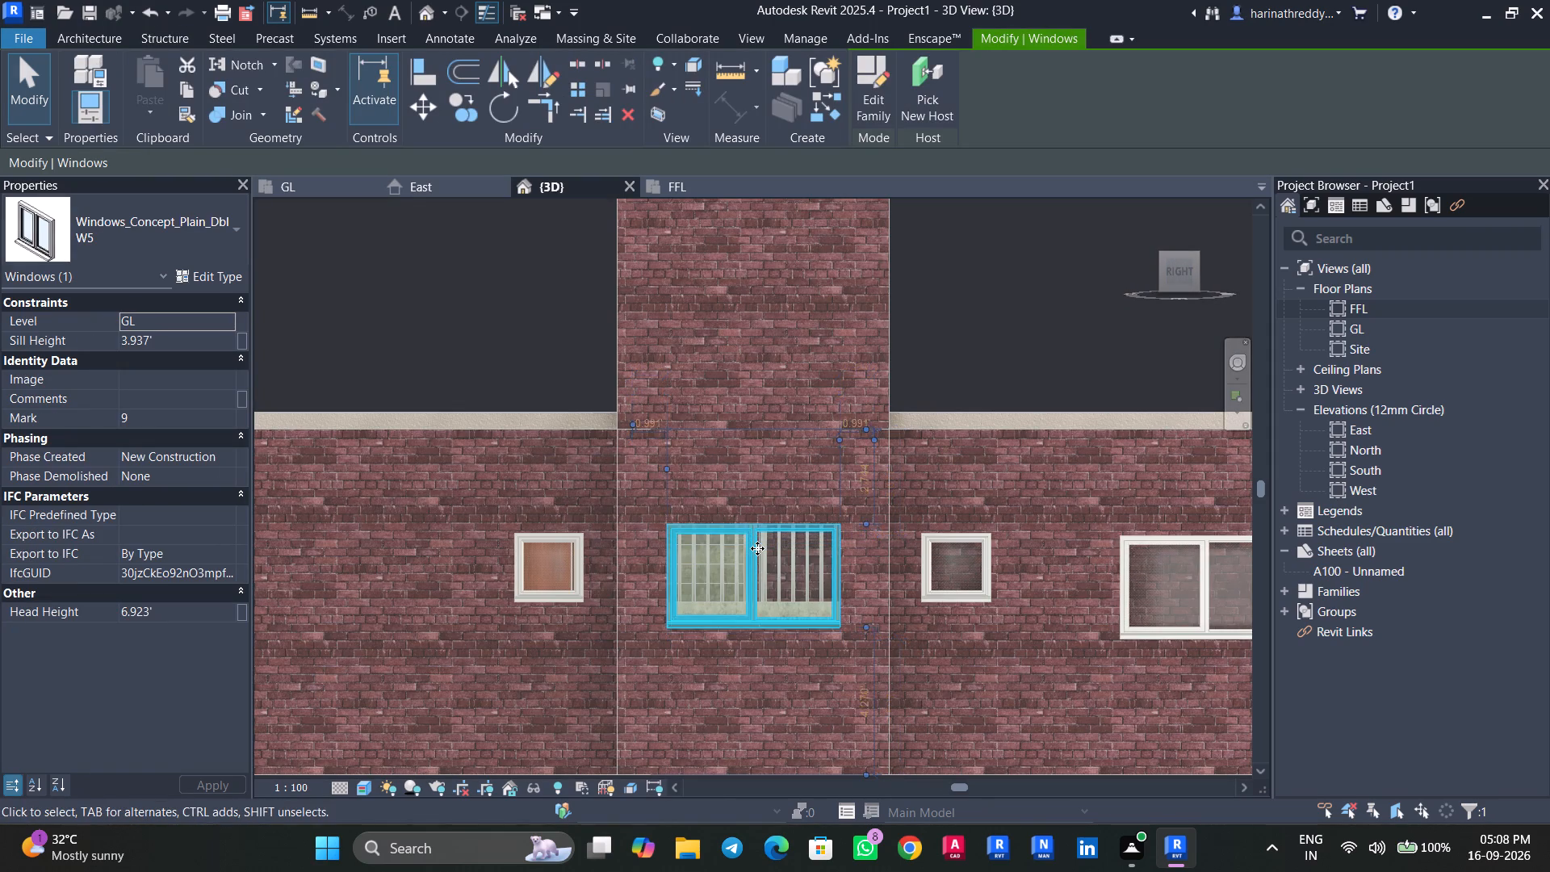
pyautogui.press('Up')
pyautogui.press('Up')
pyautogui.press('Up')
pyautogui.press('Up')
pyautogui.press('Up')
pyautogui.press('Up')
pyautogui.press('Up')
pyautogui.press('Up')
pyautogui.press('Up')
pyautogui.press('Up')
pyautogui.press('Up')
pyautogui.press('Up')
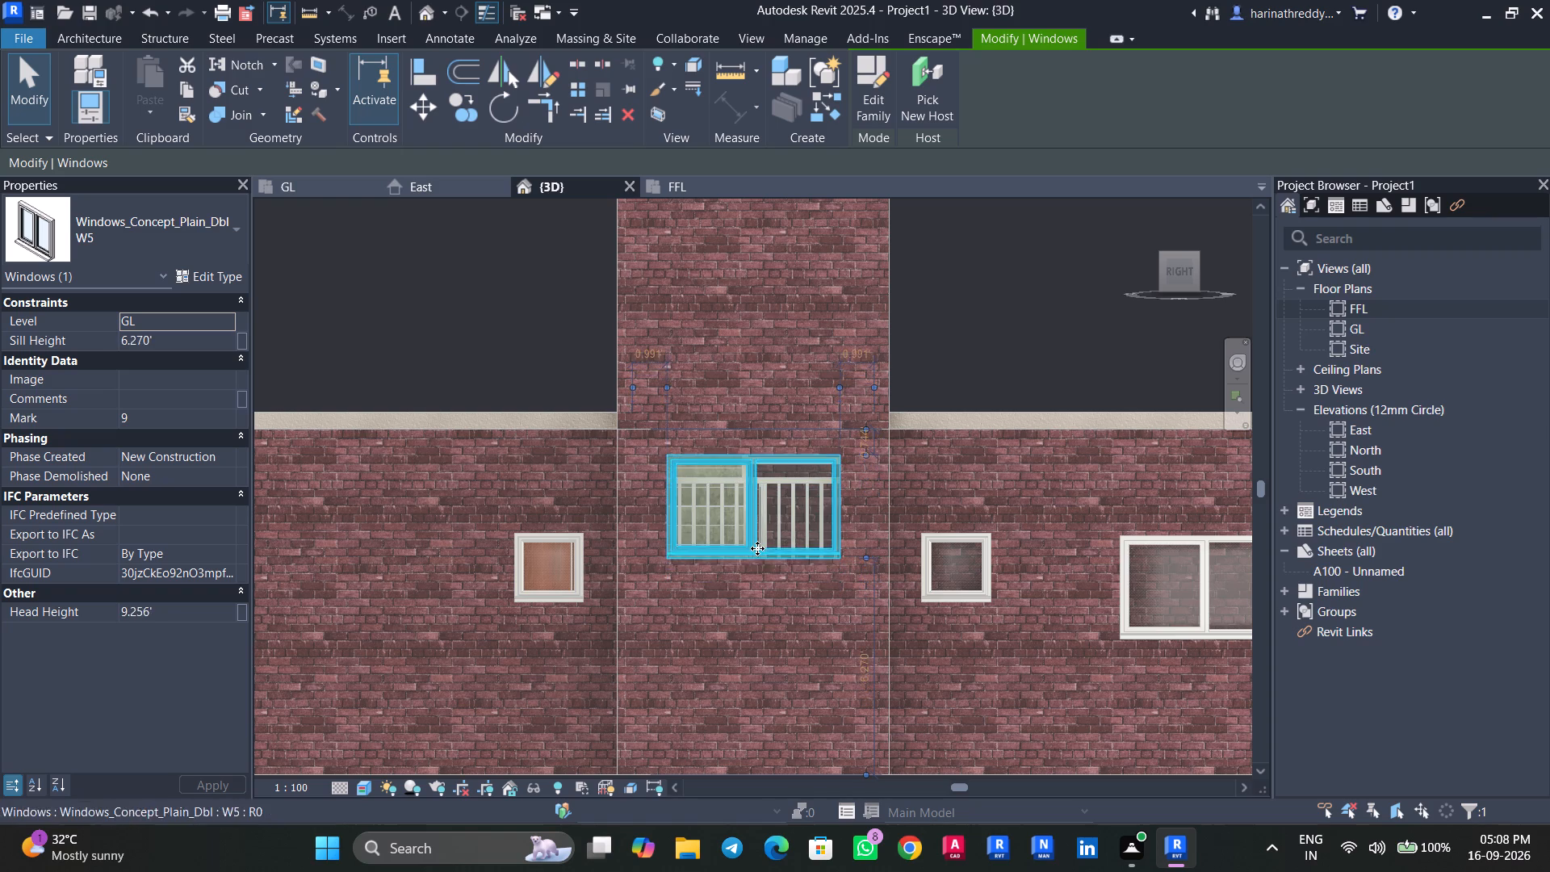
pyautogui.press('Up')
pyautogui.press('Up')
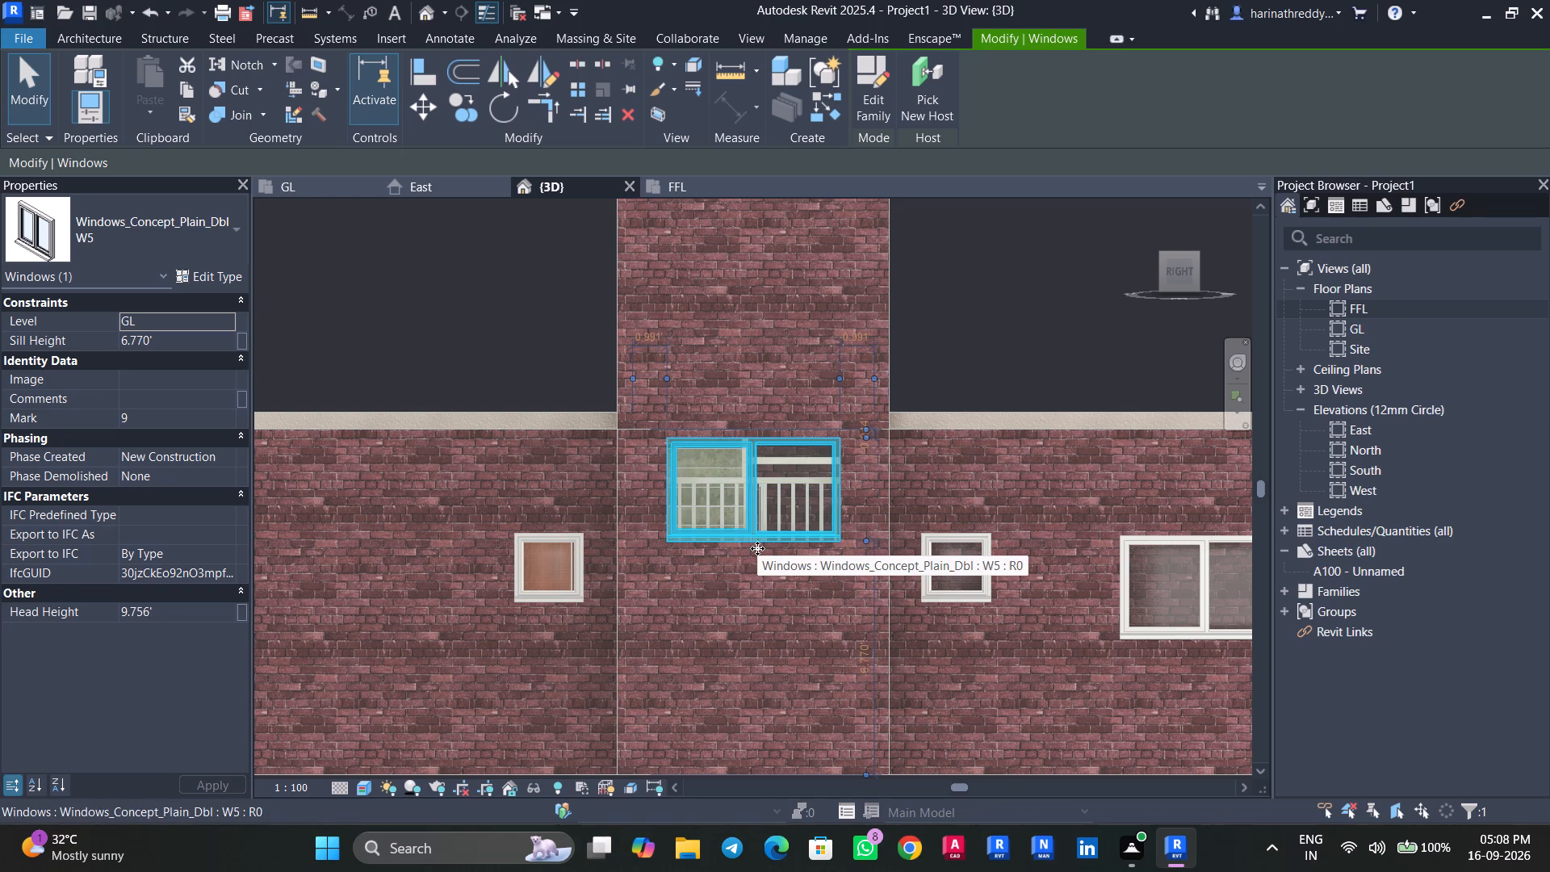
pyautogui.press('Up')
pyautogui.press('Escape')
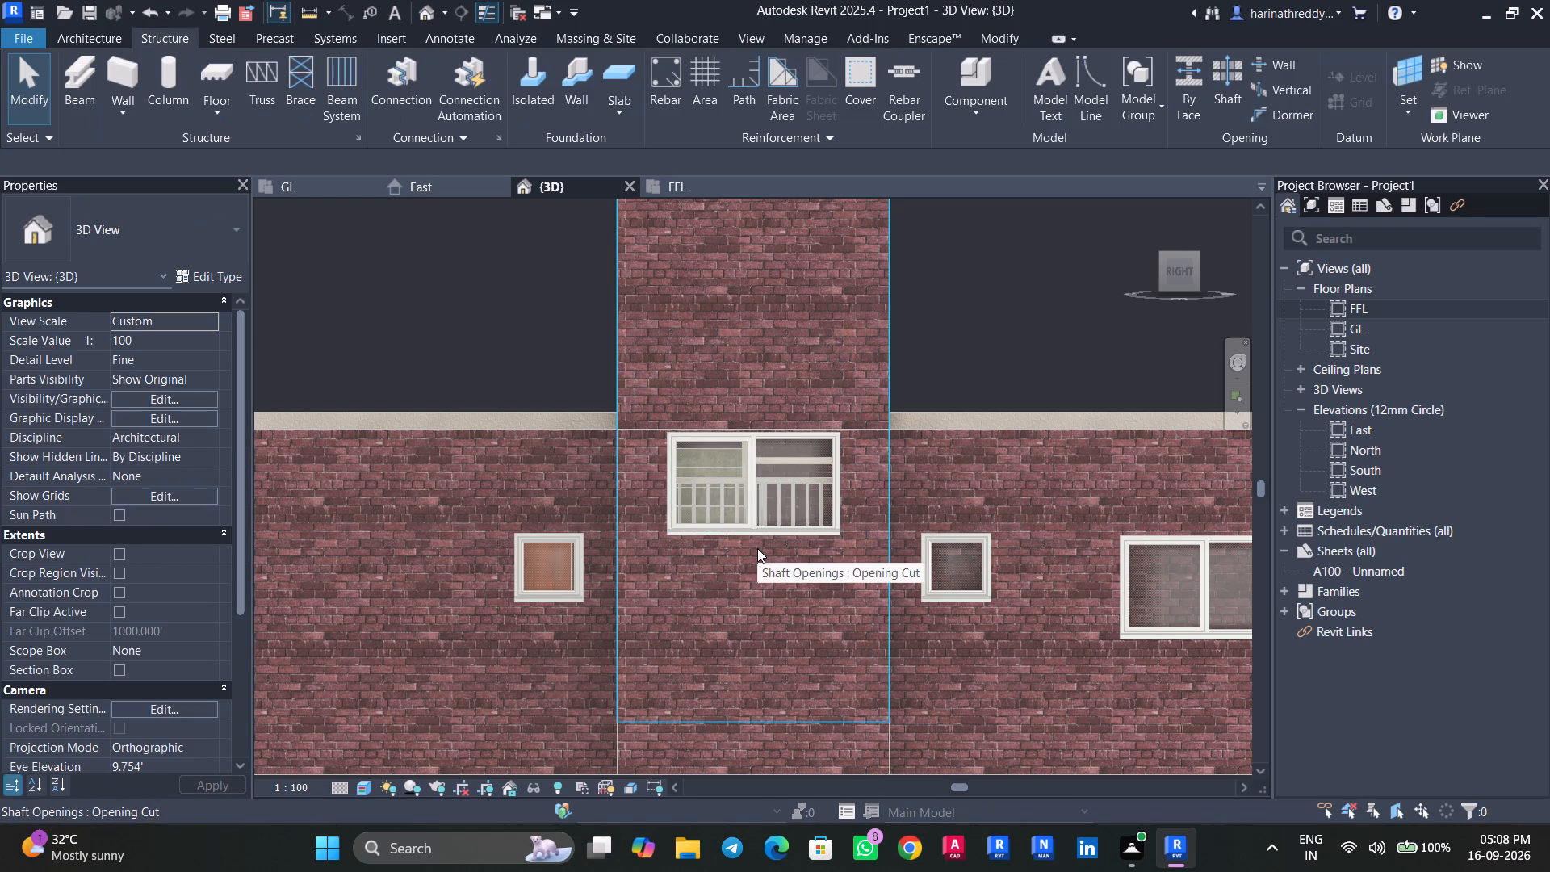
# Lower the W5 stair window slightly to a sill height of 6.270'.
pyautogui.click(749, 533)
pyautogui.press('Escape')
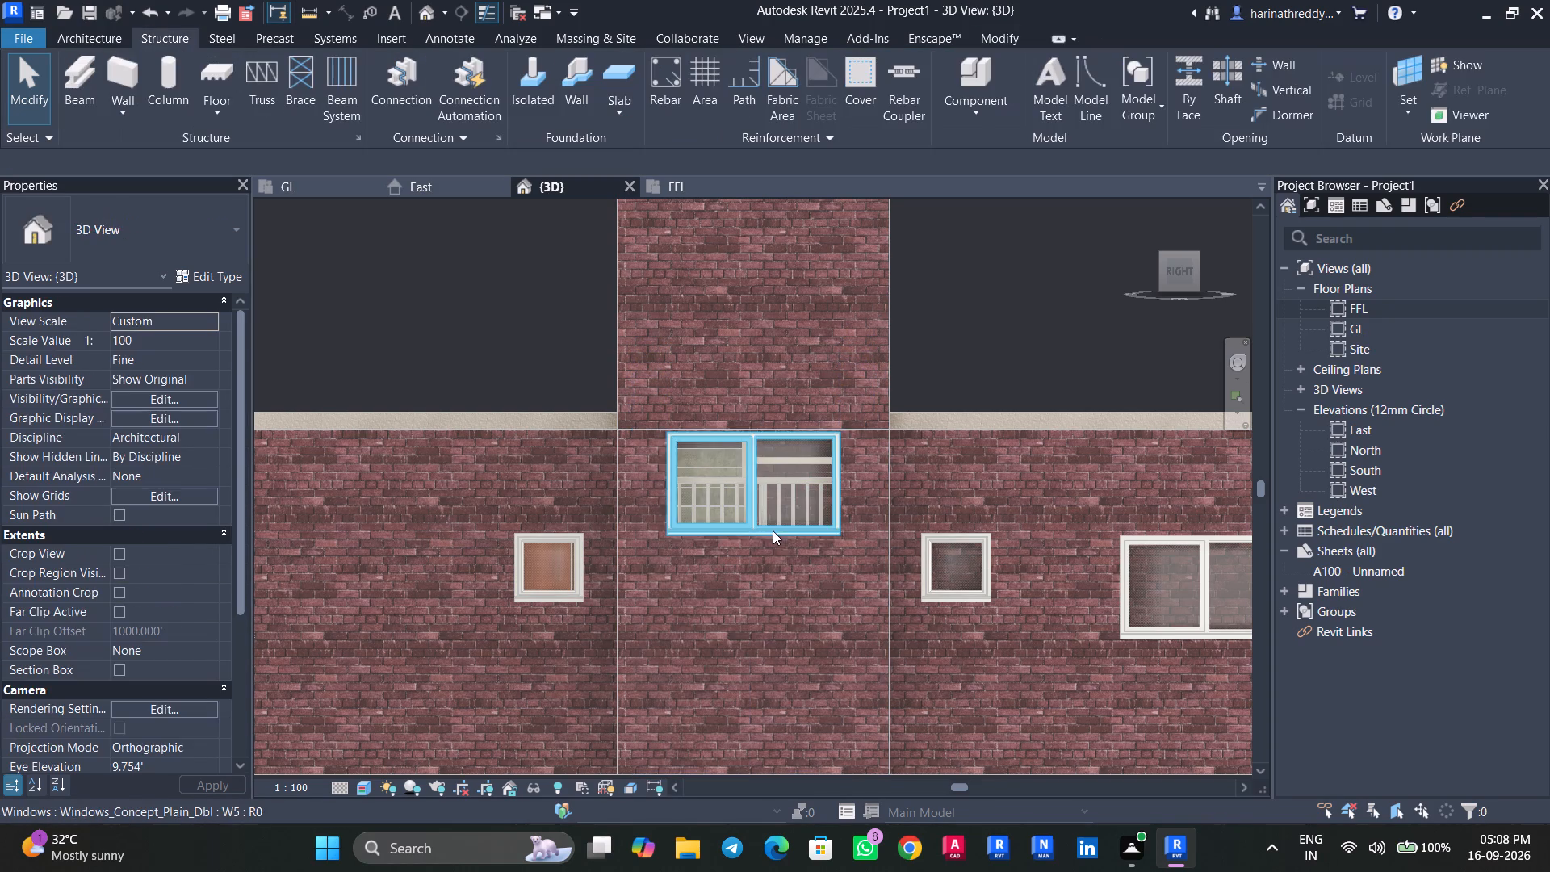
pyautogui.click(777, 530)
pyautogui.press('Down')
pyautogui.press('Down')
pyautogui.press('Down')
pyautogui.press('Down')
pyautogui.press('Down')
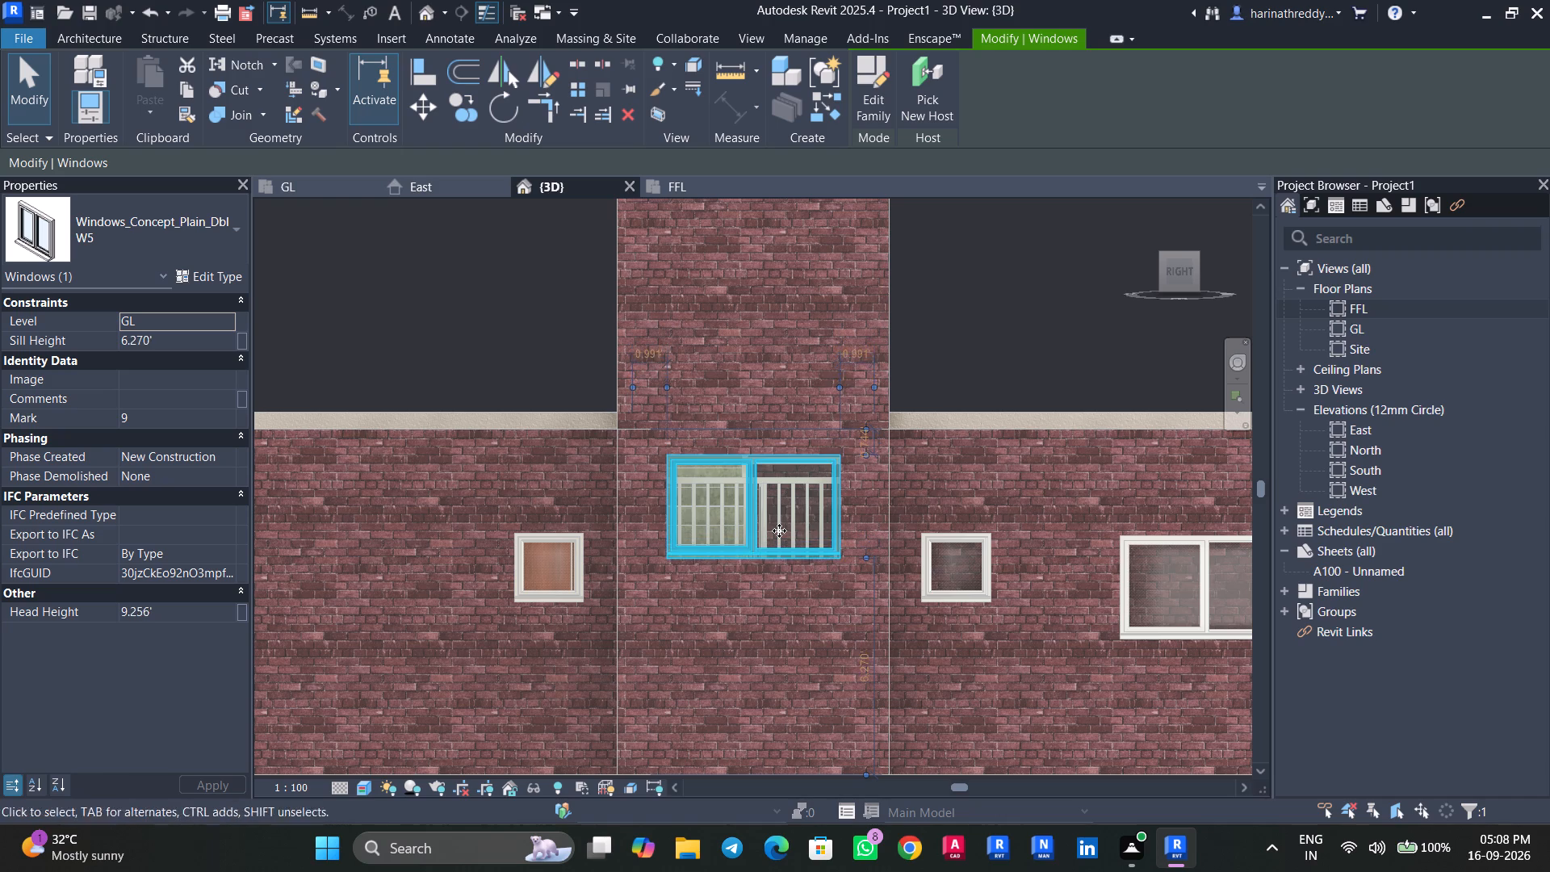
pyautogui.press('Escape')
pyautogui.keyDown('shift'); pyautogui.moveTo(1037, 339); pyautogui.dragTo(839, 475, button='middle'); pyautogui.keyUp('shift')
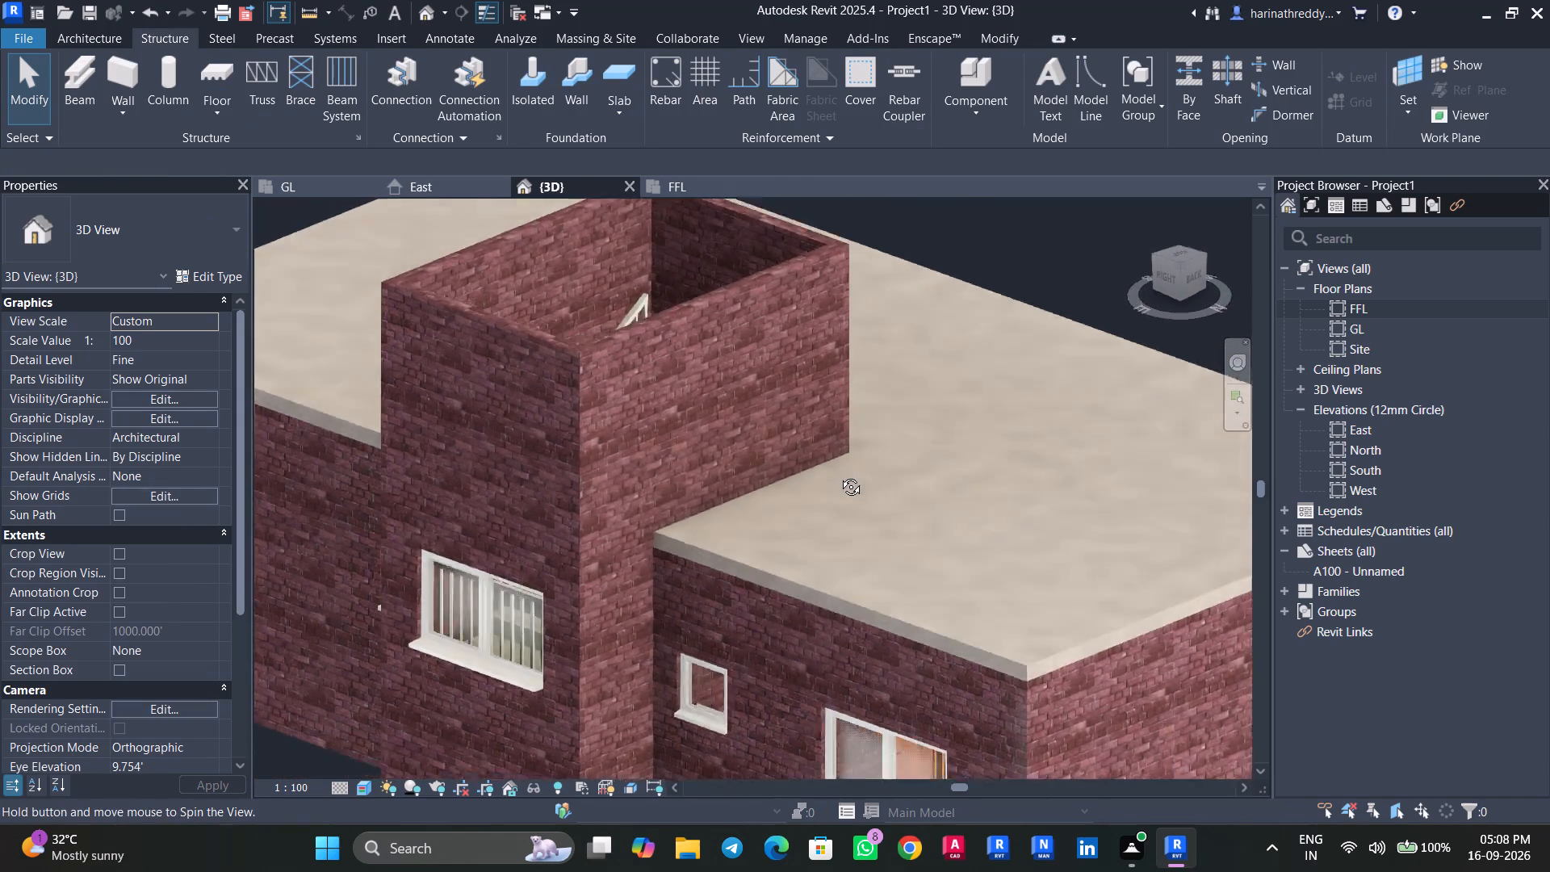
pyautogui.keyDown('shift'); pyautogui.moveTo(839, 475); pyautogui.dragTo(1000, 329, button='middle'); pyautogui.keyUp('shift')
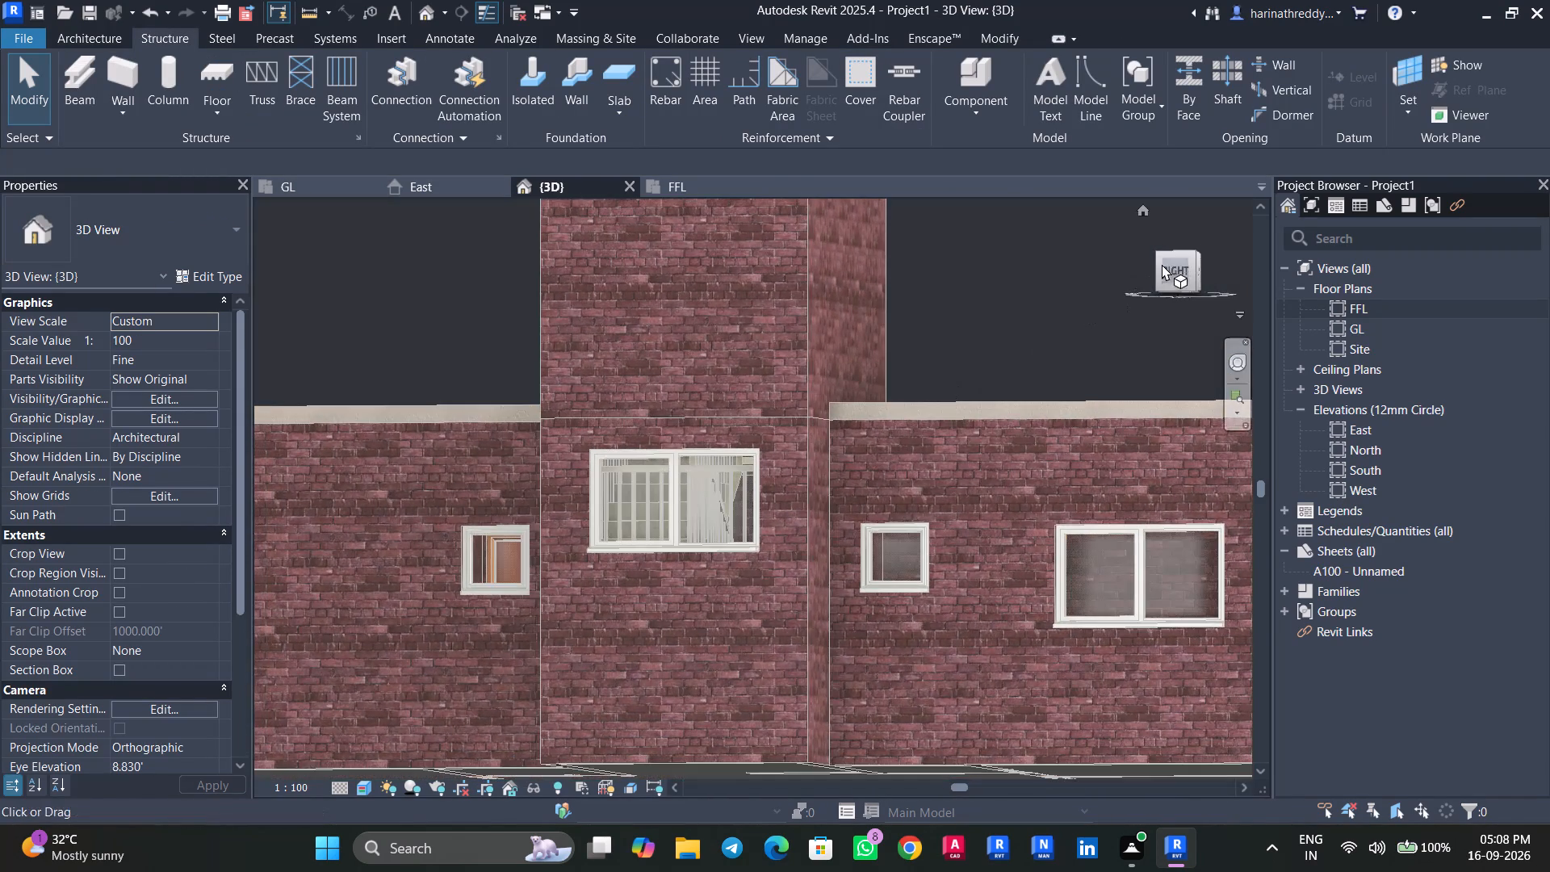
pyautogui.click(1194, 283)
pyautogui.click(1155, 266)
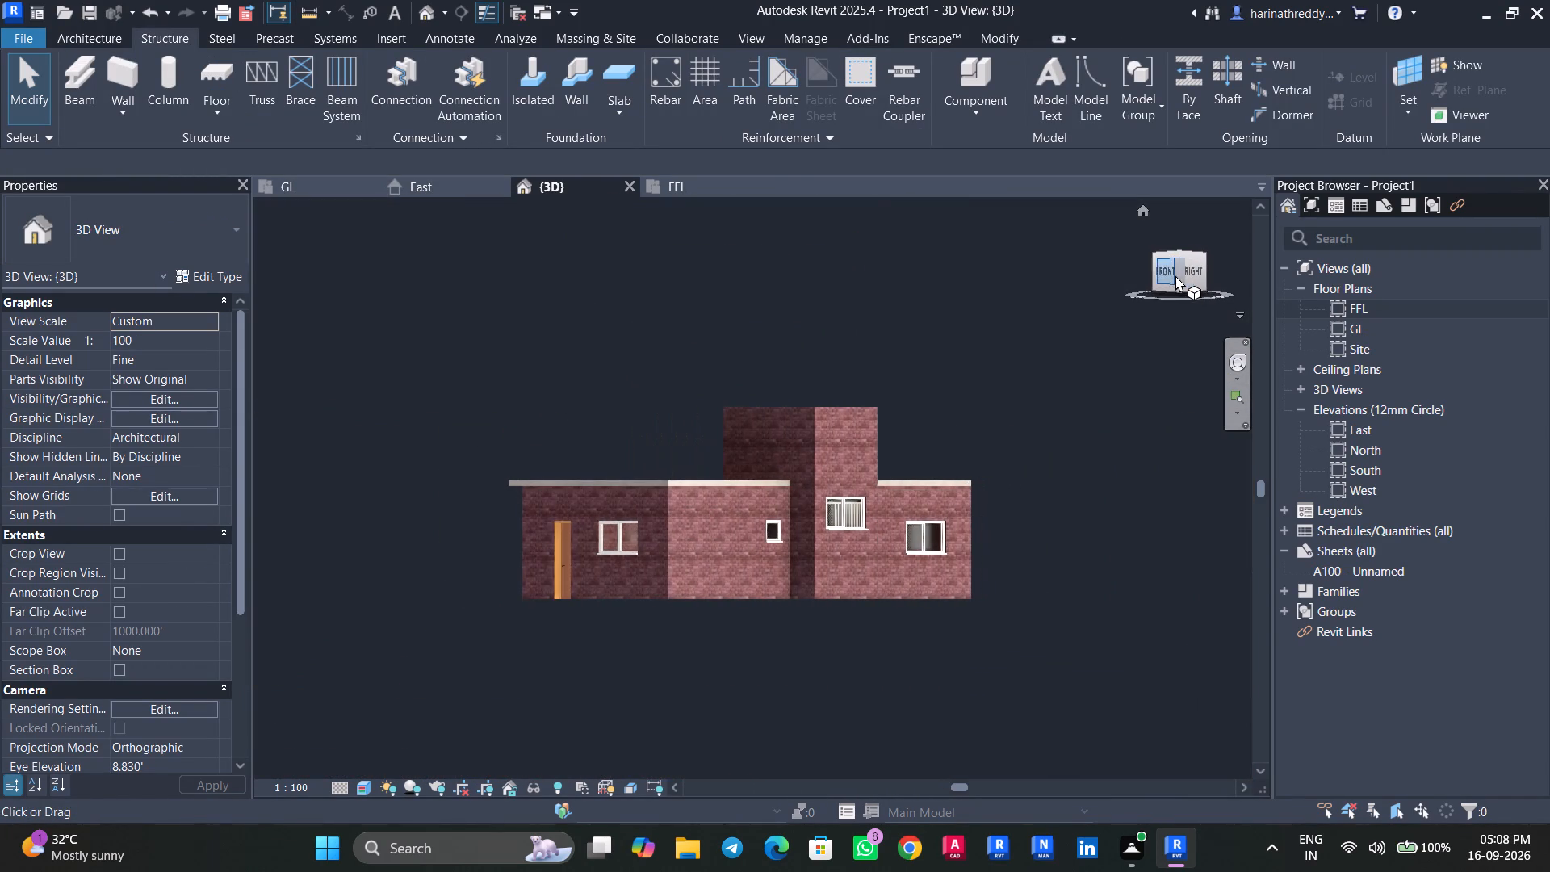
# Undo the successive upward moves of the W5 stair window until it is level with the large window beside it again.
pyautogui.click(1192, 274)
pyautogui.hotkey('ctrl', 'z')
pyautogui.hotkey('ctrl', 'z')
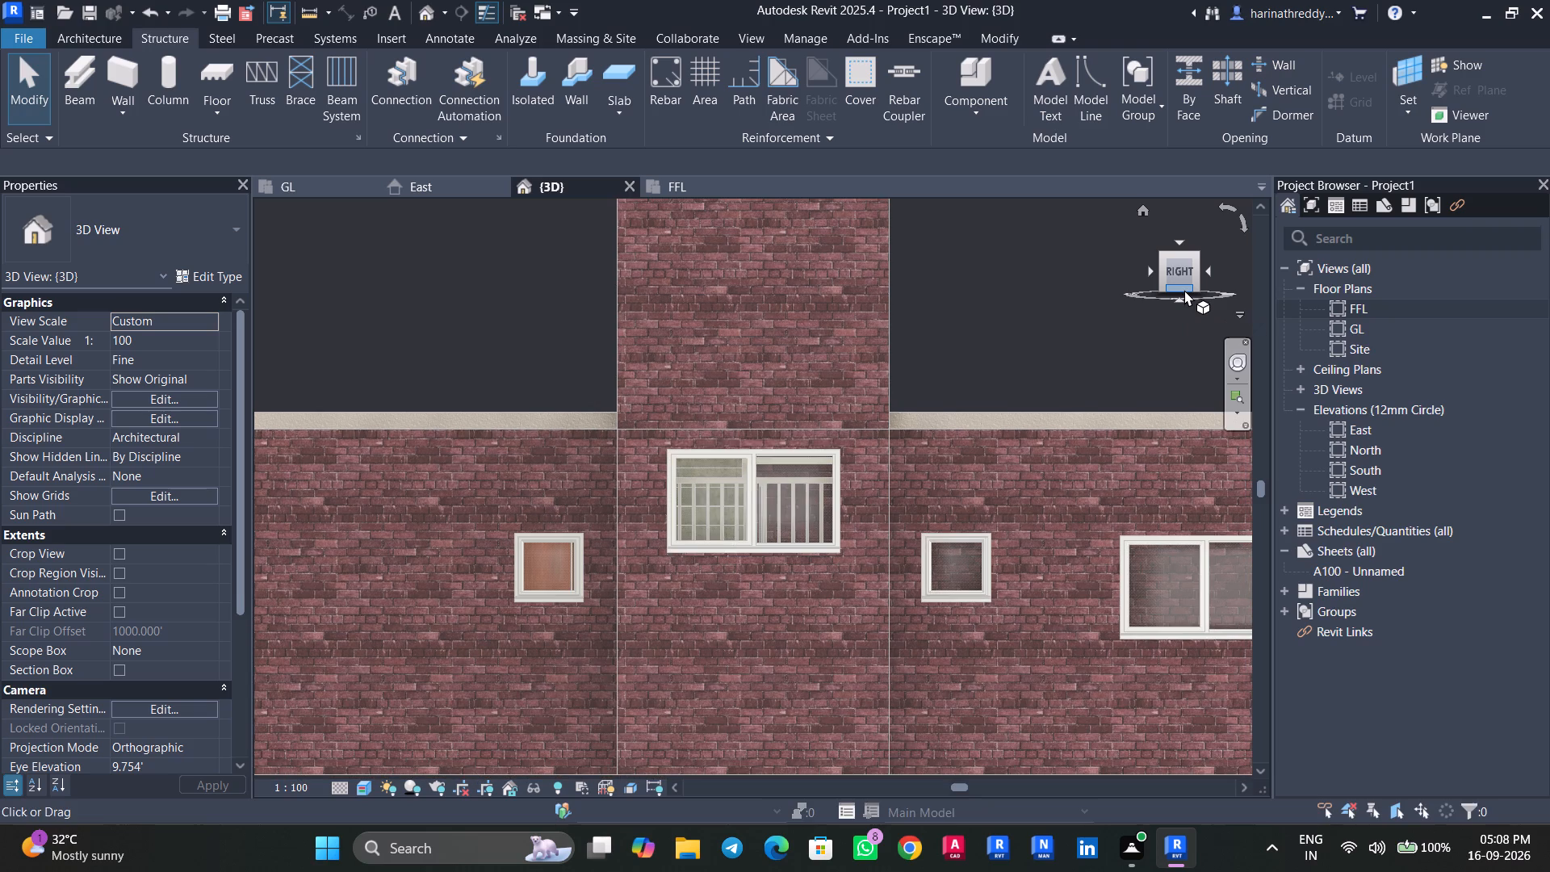
pyautogui.hotkey('ctrl', 'z')
pyautogui.hotkey('ctrl', 'z')
pyautogui.hotkey('ctrl', 'z')
pyautogui.hotkey('ctrl', 'z')
pyautogui.hotkey('ctrl', 'z')
pyautogui.hotkey('ctrl', 'z')
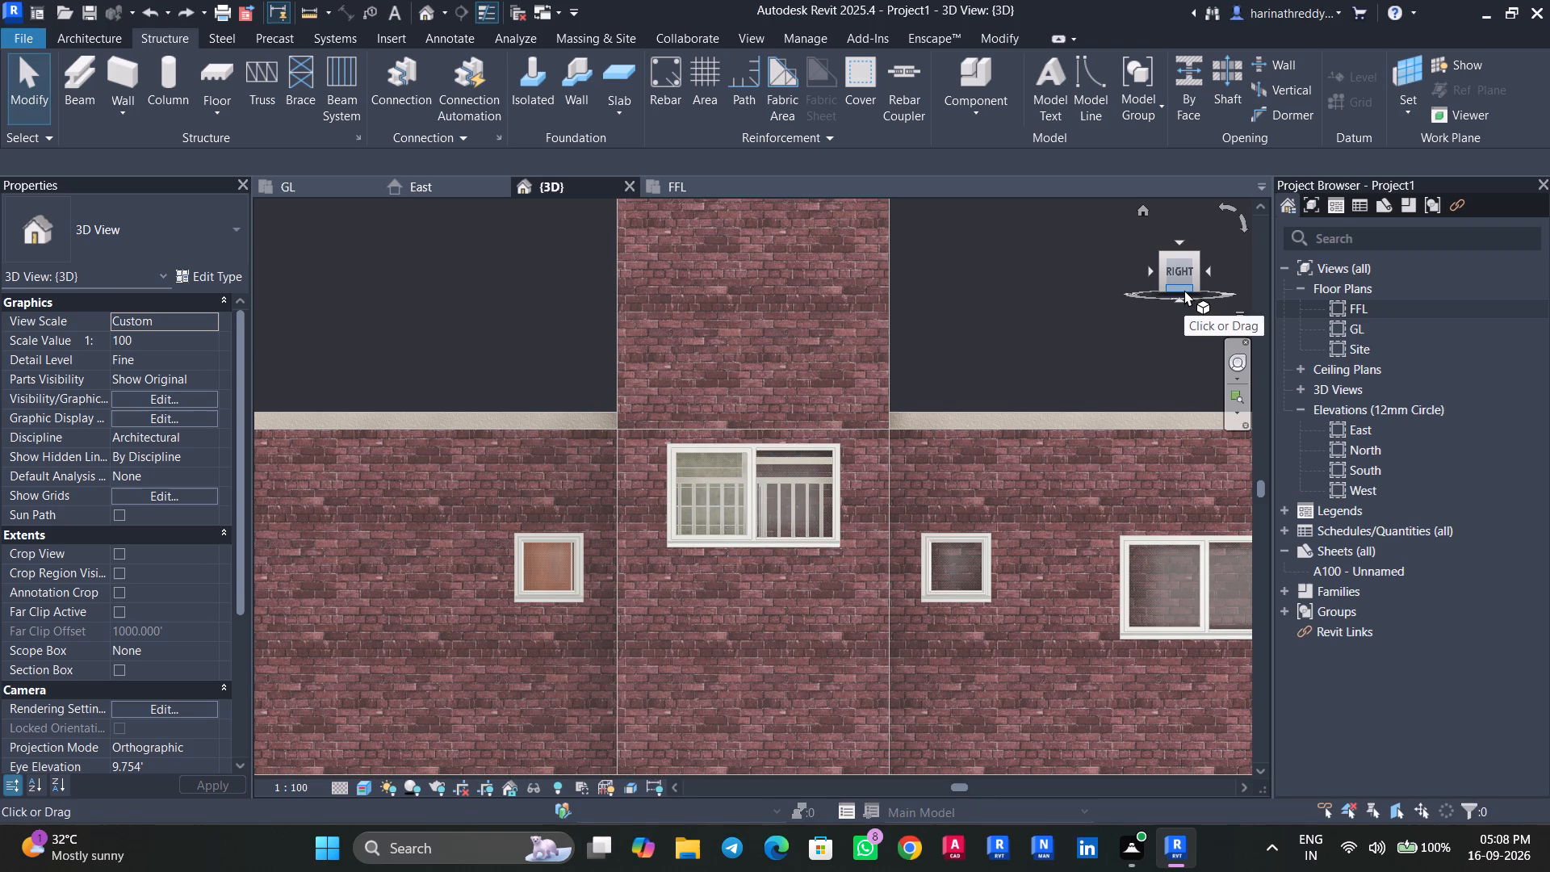
pyautogui.hotkey('ctrl', 'z')
pyautogui.hotkey('ctrl', 'z')
pyautogui.hotkey('ctrl', 'z')
pyautogui.hotkey('ctrl', 'z')
pyautogui.hotkey('ctrl', 'z')
pyautogui.hotkey('ctrl', 'z')
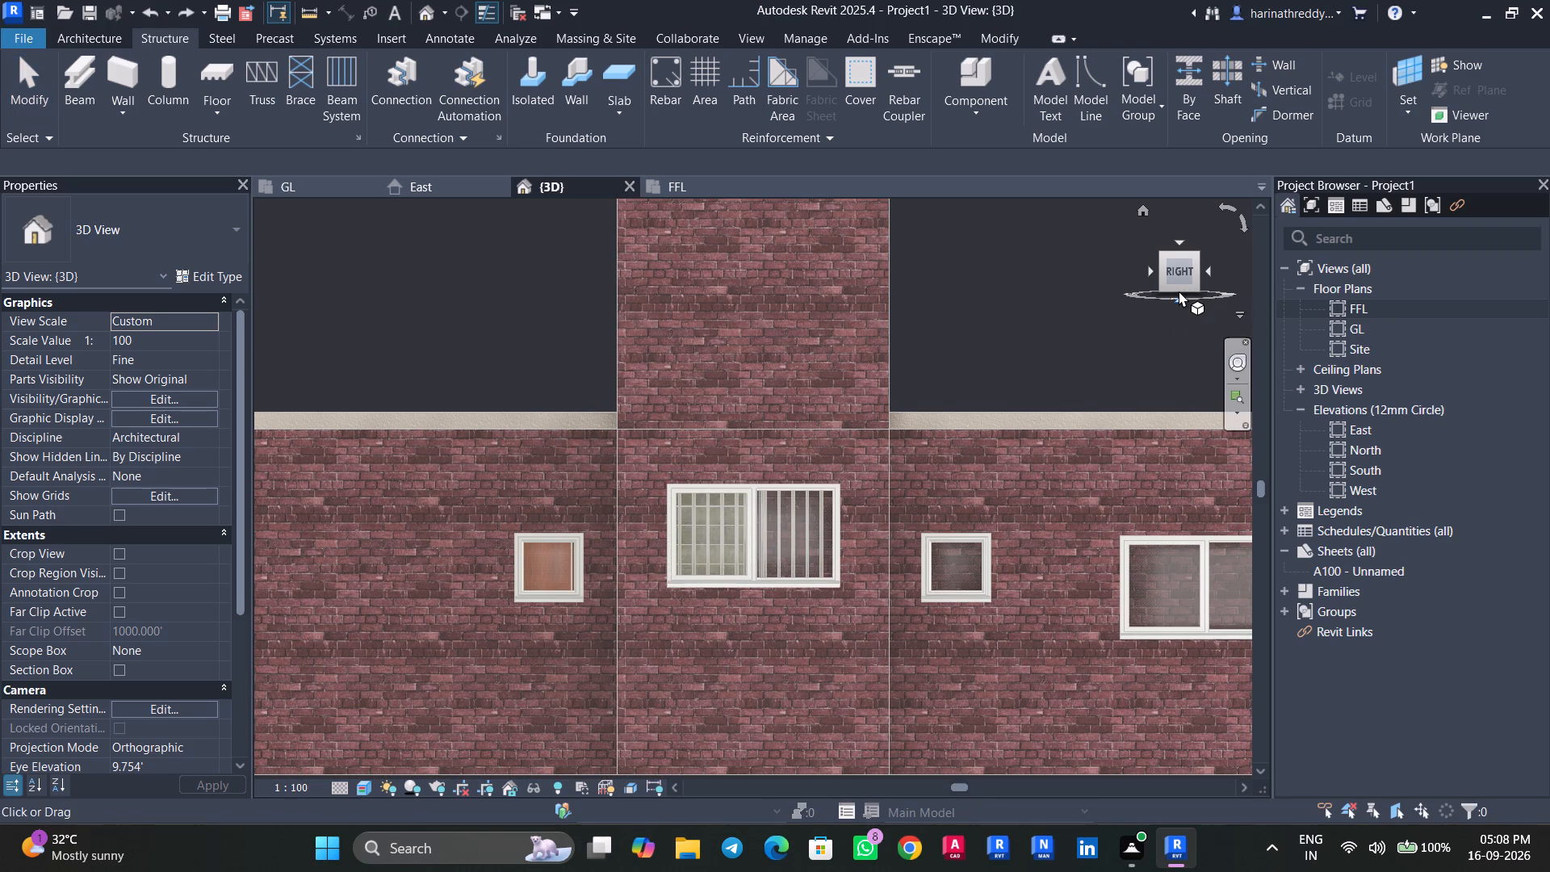
pyautogui.hotkey('ctrl', 'z')
pyautogui.hotkey('ctrl', 'z')
pyautogui.hotkey('ctrl', 'z')
pyautogui.hotkey('ctrl', 'z')
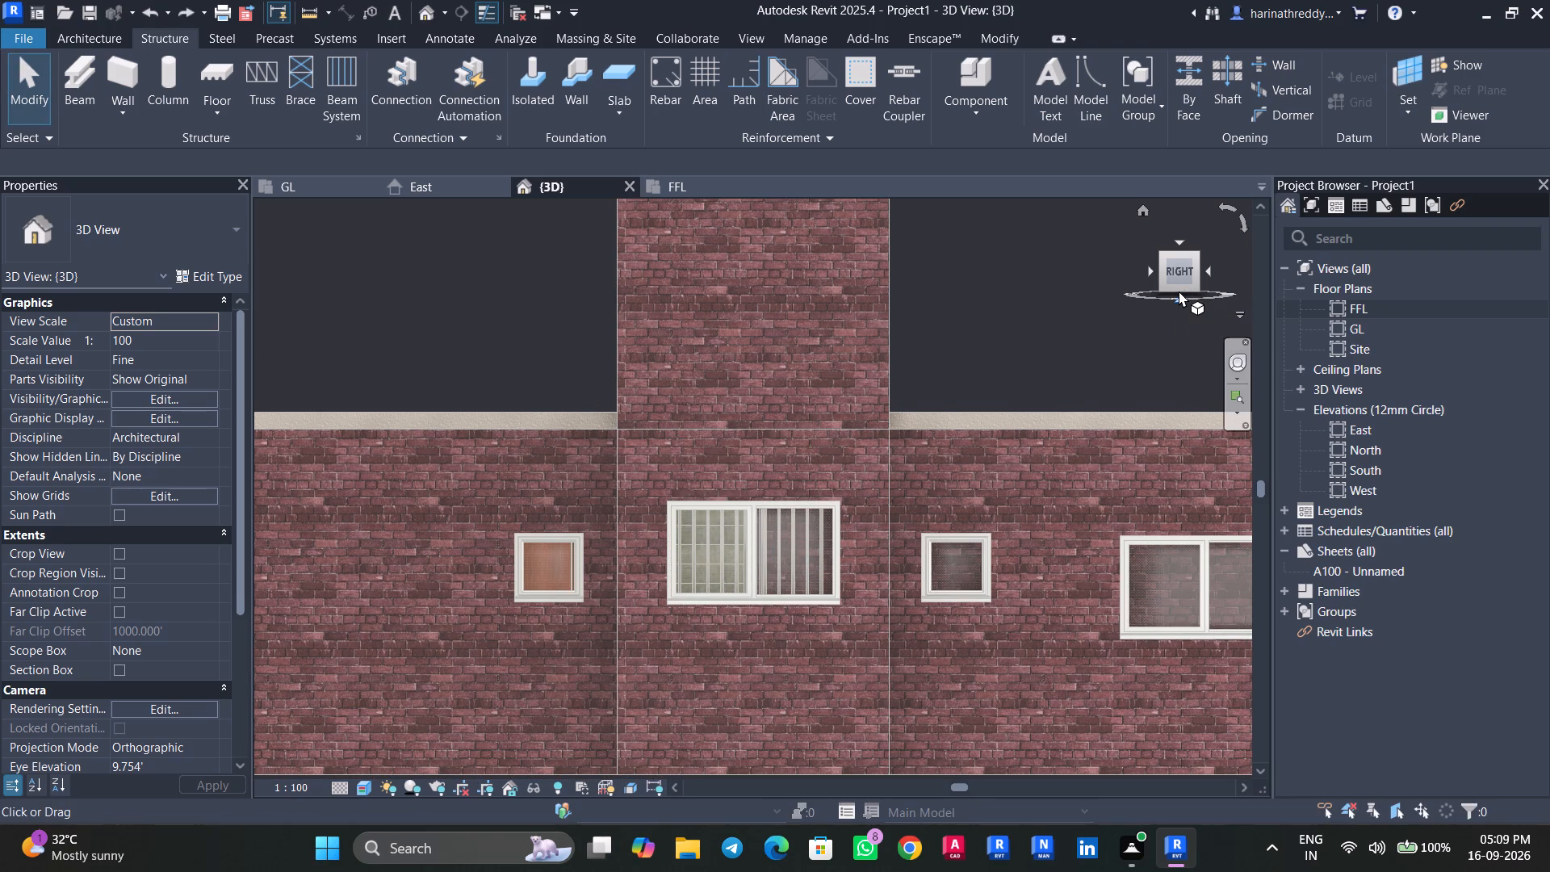
pyautogui.hotkey('ctrl', 'z')
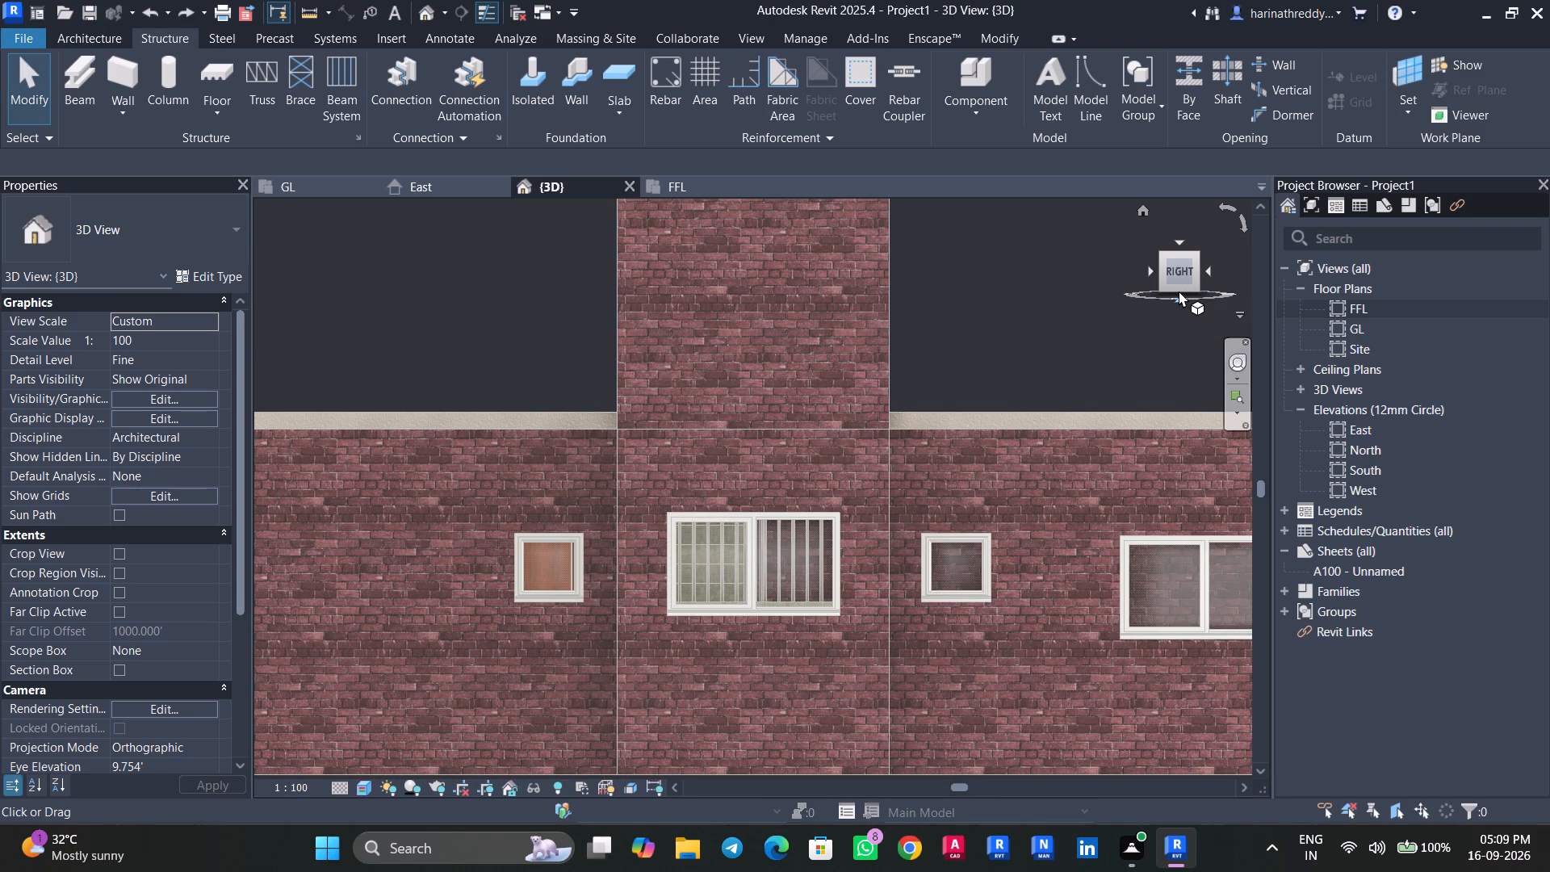
pyautogui.hotkey('ctrl', 'z')
pyautogui.hotkey('ctrl', 'z')
pyautogui.hotkey('ctrl', 'z')
pyautogui.hotkey('ctrl', 'z')
pyautogui.hotkey('ctrl', 'z')
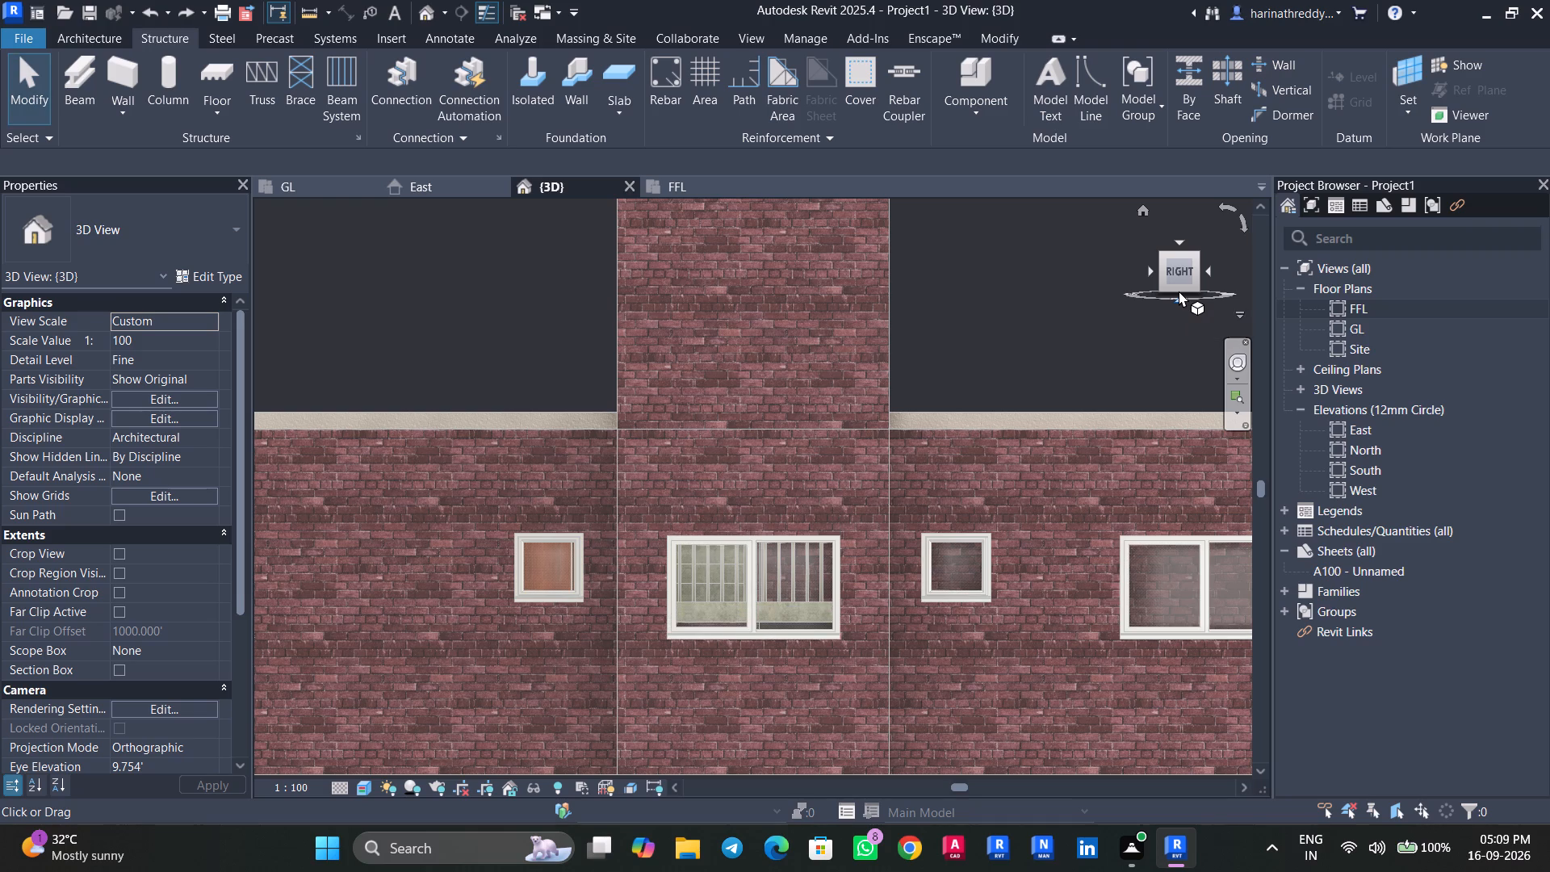
# Open the roof slab's boundary sketch, finish it as drawn, and attach the walls below to the slab's bottom.
pyautogui.keyDown('shift'); pyautogui.moveTo(1083, 354); pyautogui.dragTo(953, 613, button='middle'); pyautogui.keyUp('shift')
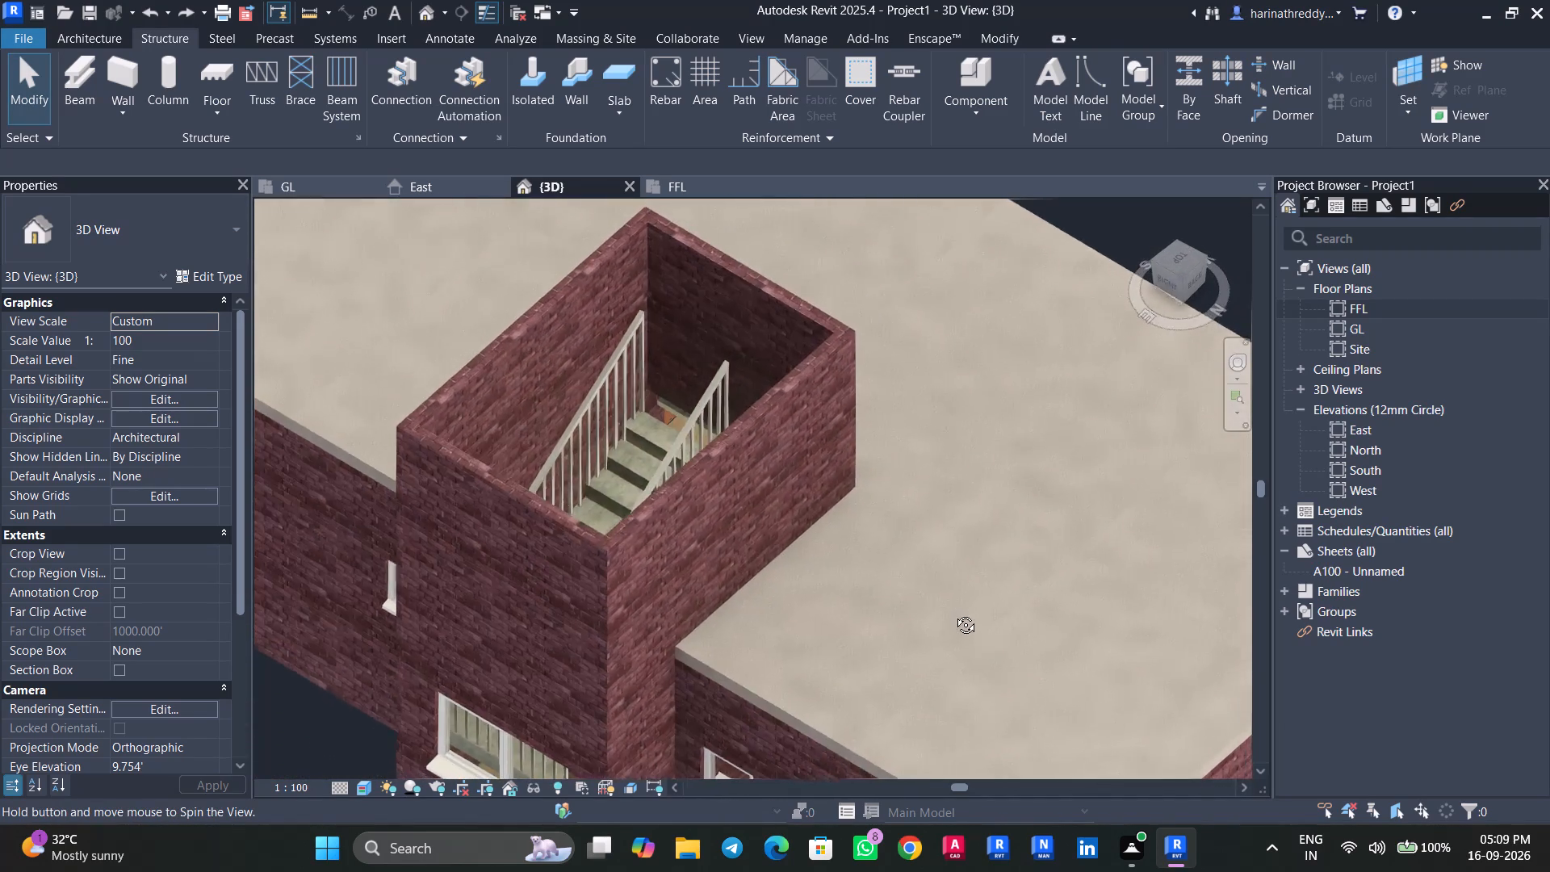
pyautogui.keyDown('shift'); pyautogui.moveTo(953, 613); pyautogui.dragTo(966, 702, button='middle'); pyautogui.keyUp('shift')
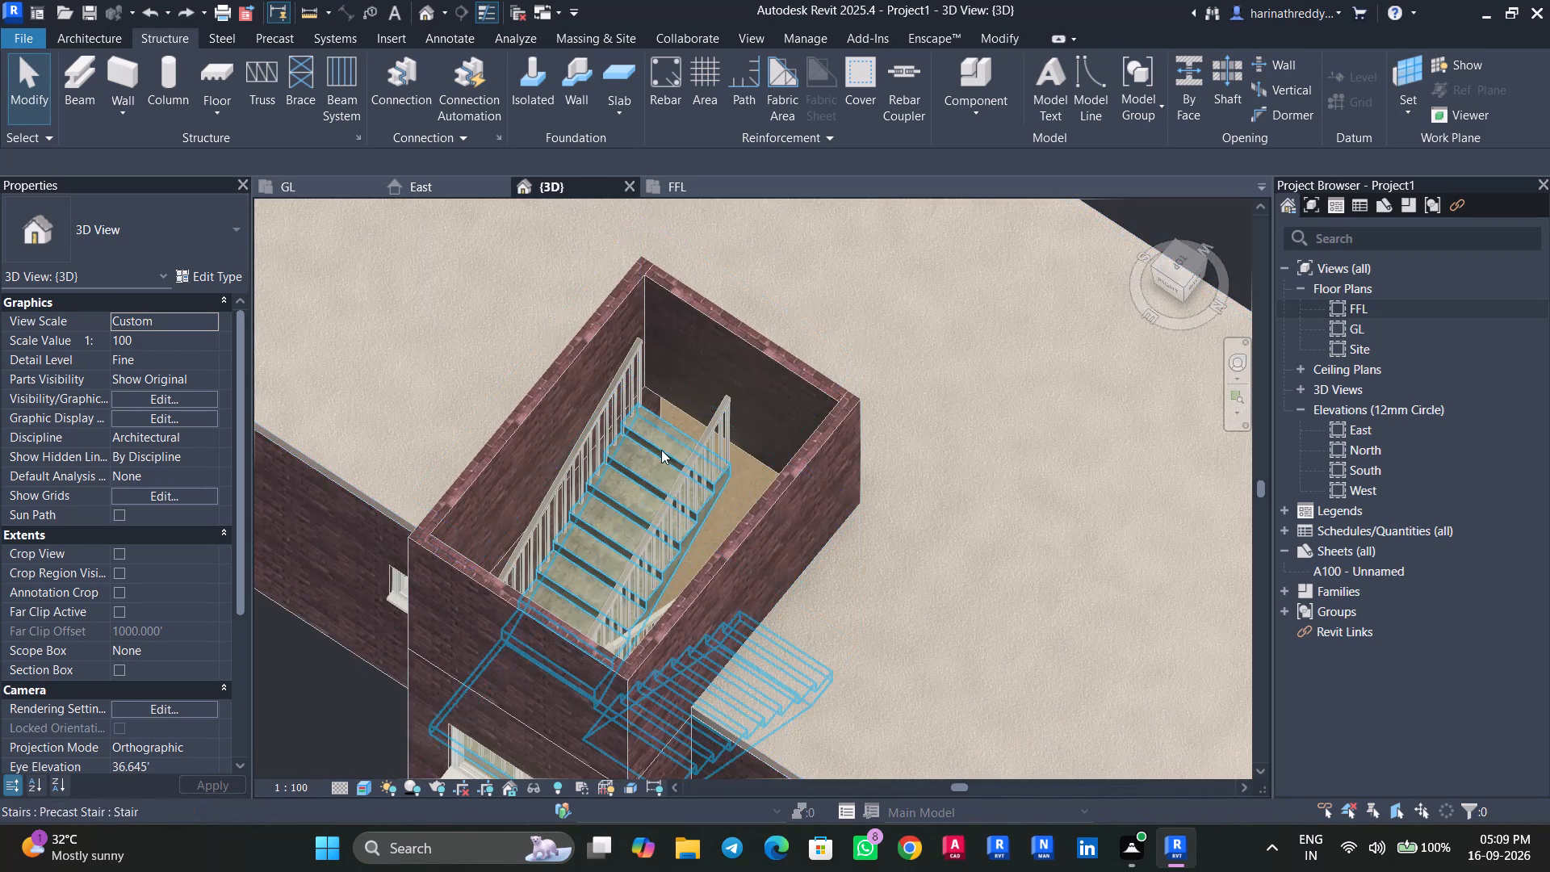
pyautogui.click(661, 449)
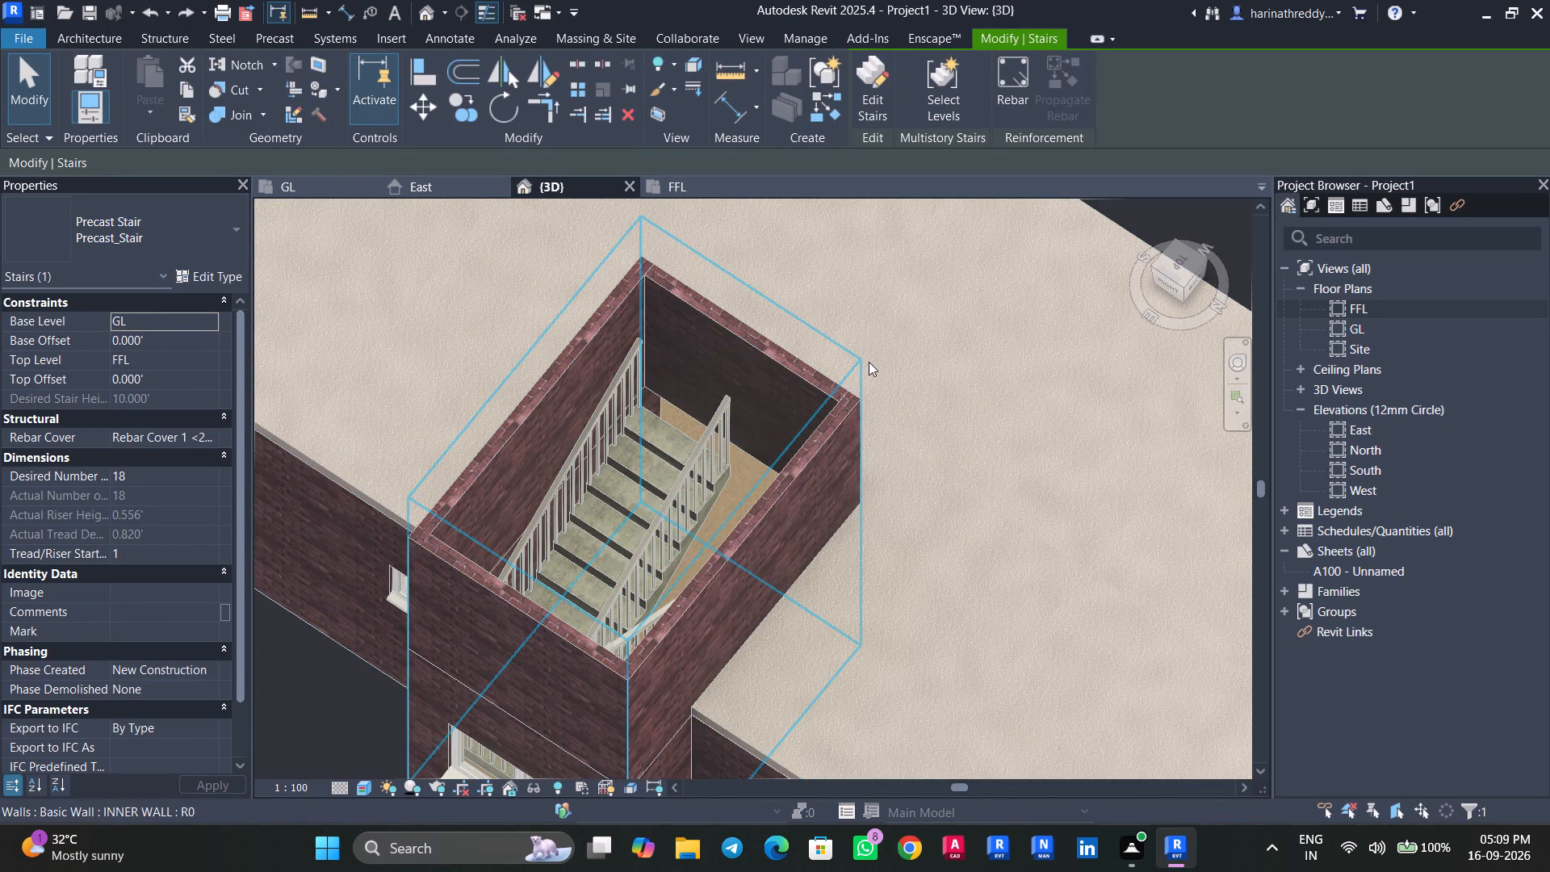
pyautogui.press('Escape')
pyautogui.press('Escape')
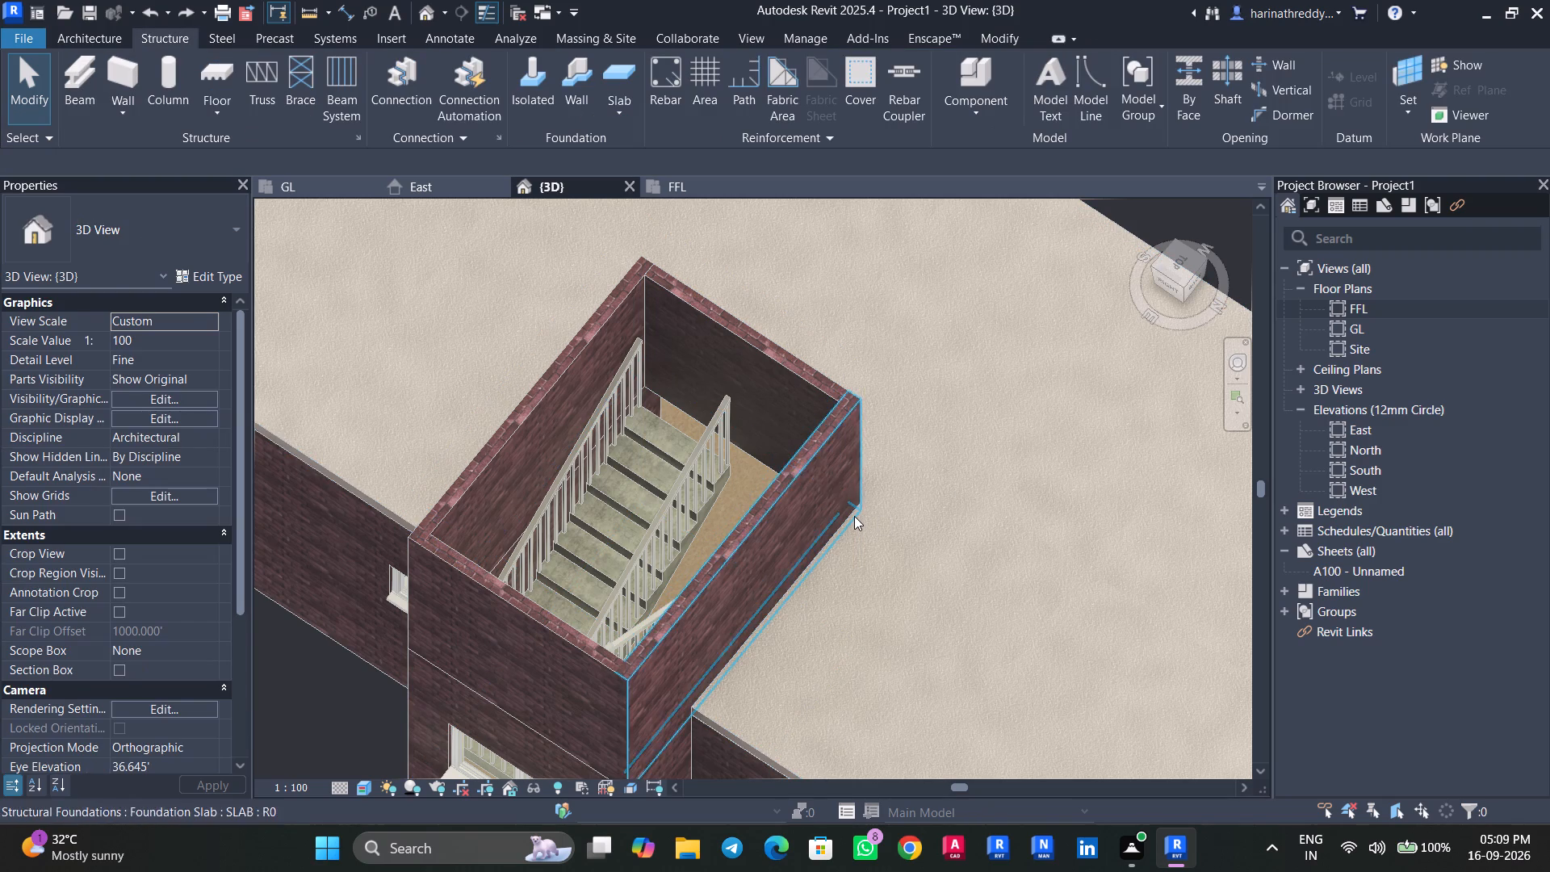
pyautogui.click(854, 516)
pyautogui.press('Escape')
pyautogui.click(869, 504)
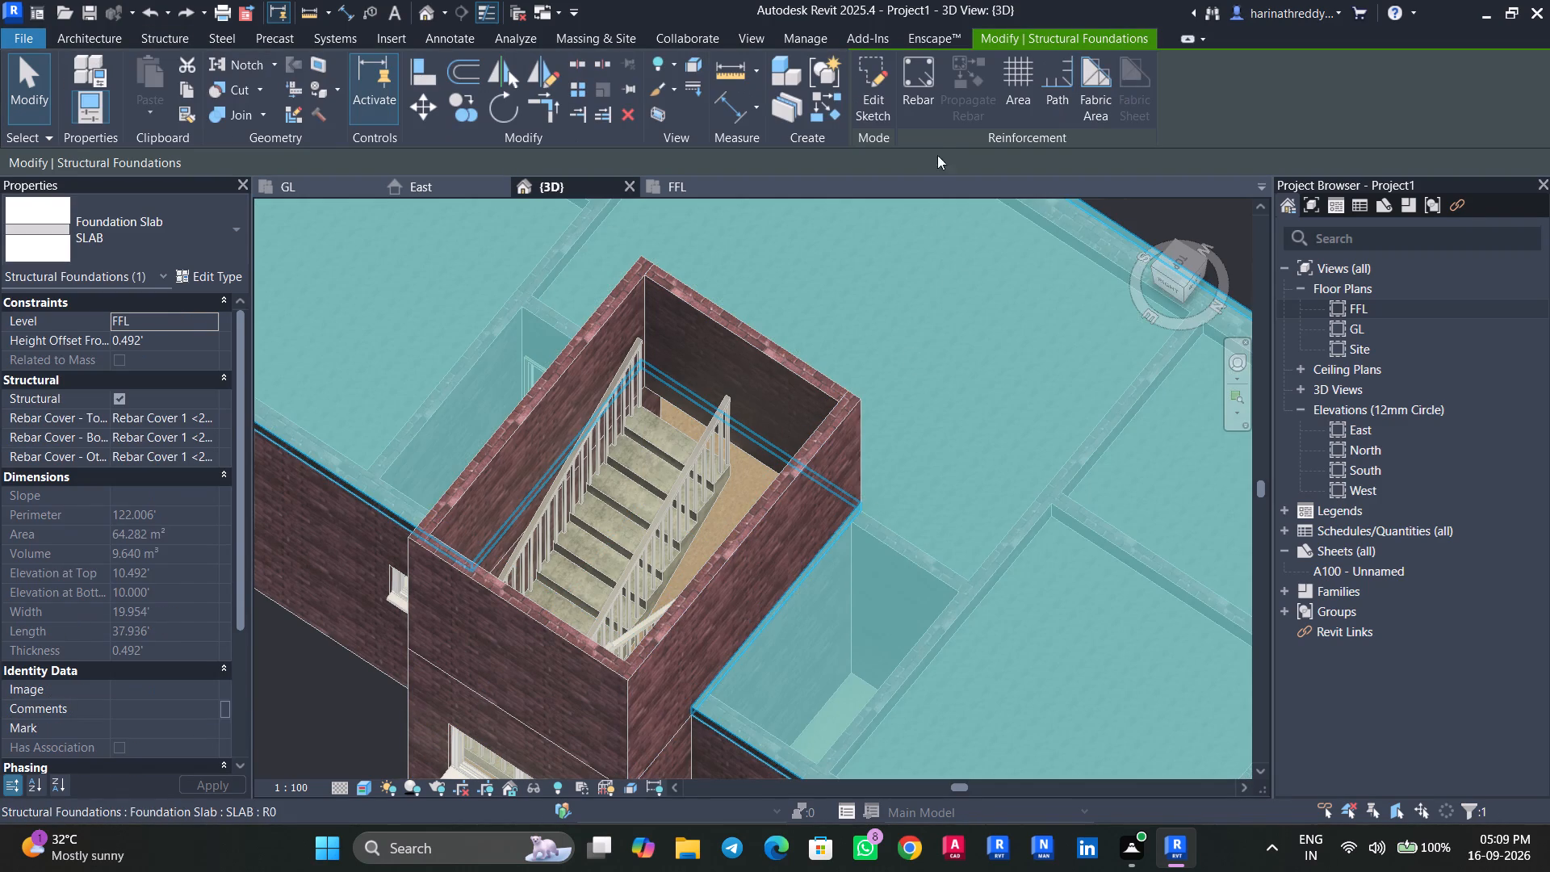
pyautogui.click(866, 95)
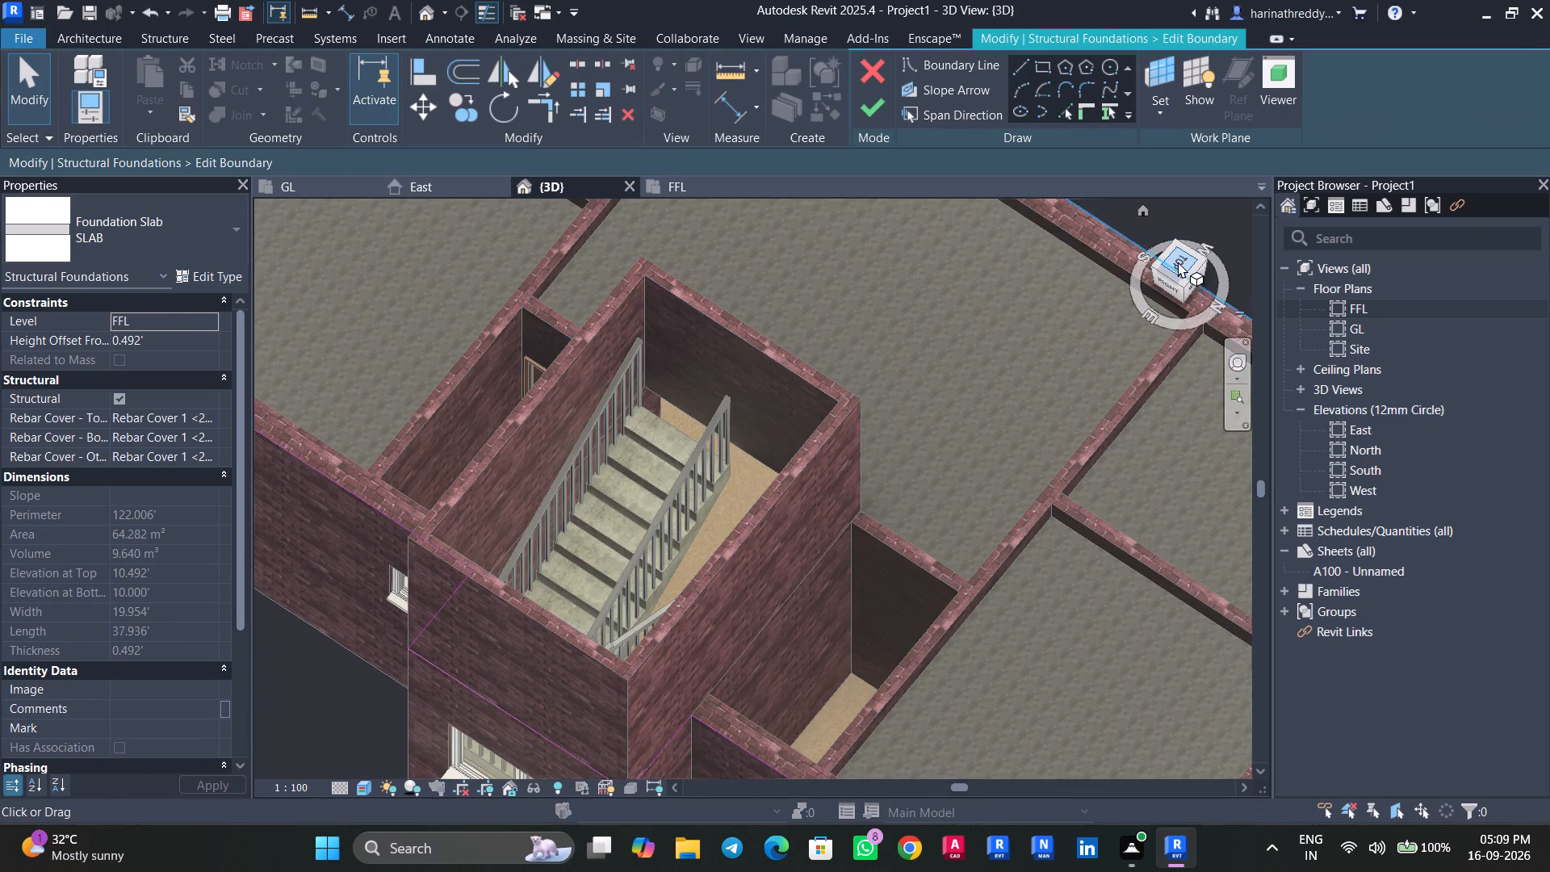
pyautogui.click(1175, 258)
pyautogui.scroll(4, 723, 526)
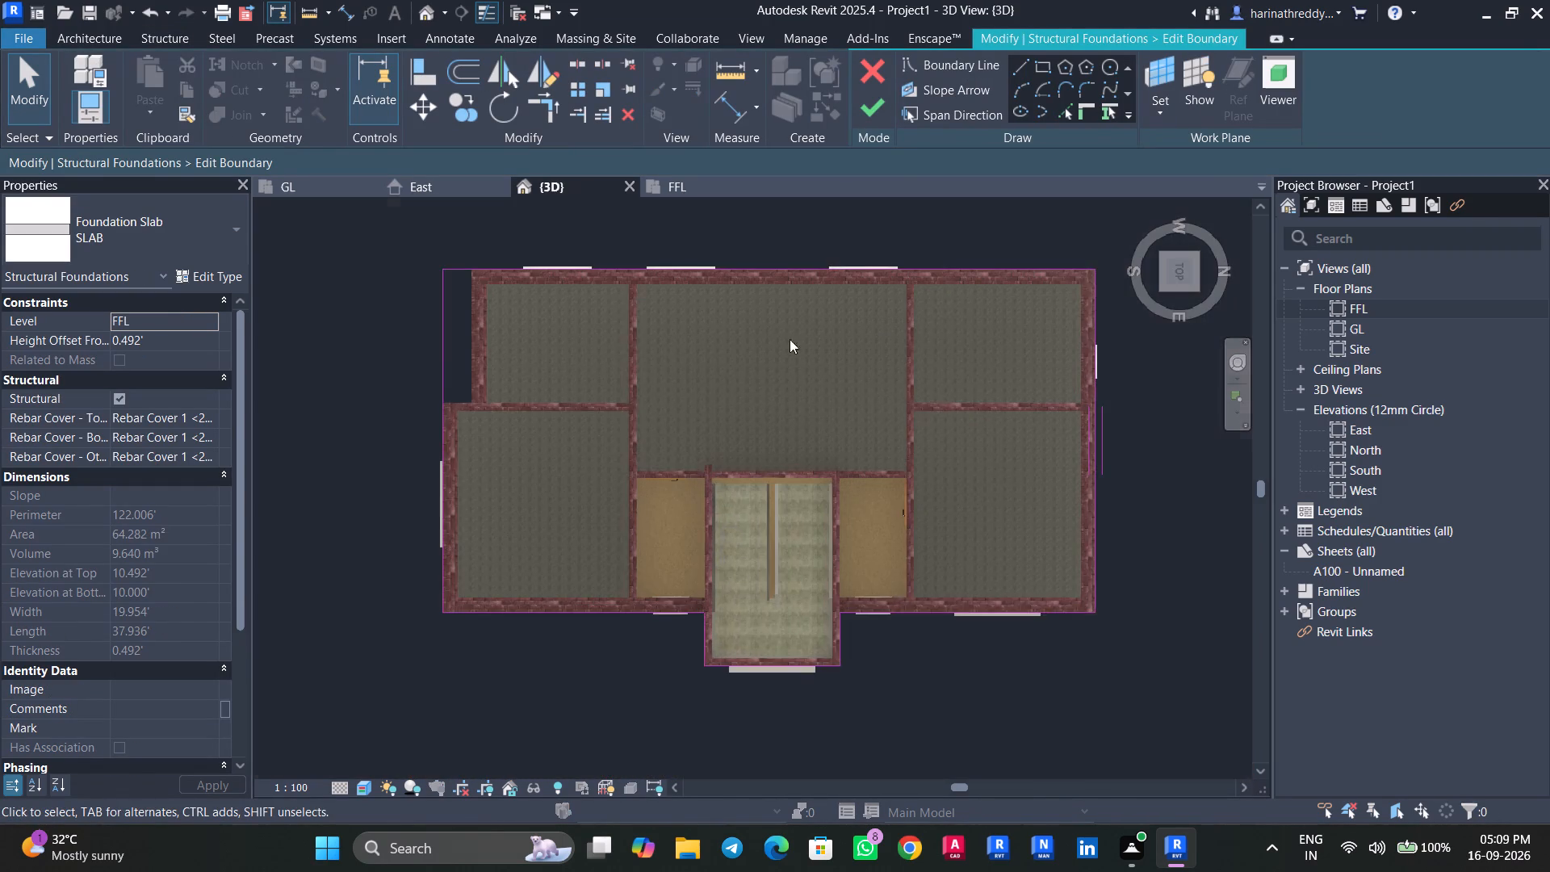
pyautogui.click(879, 113)
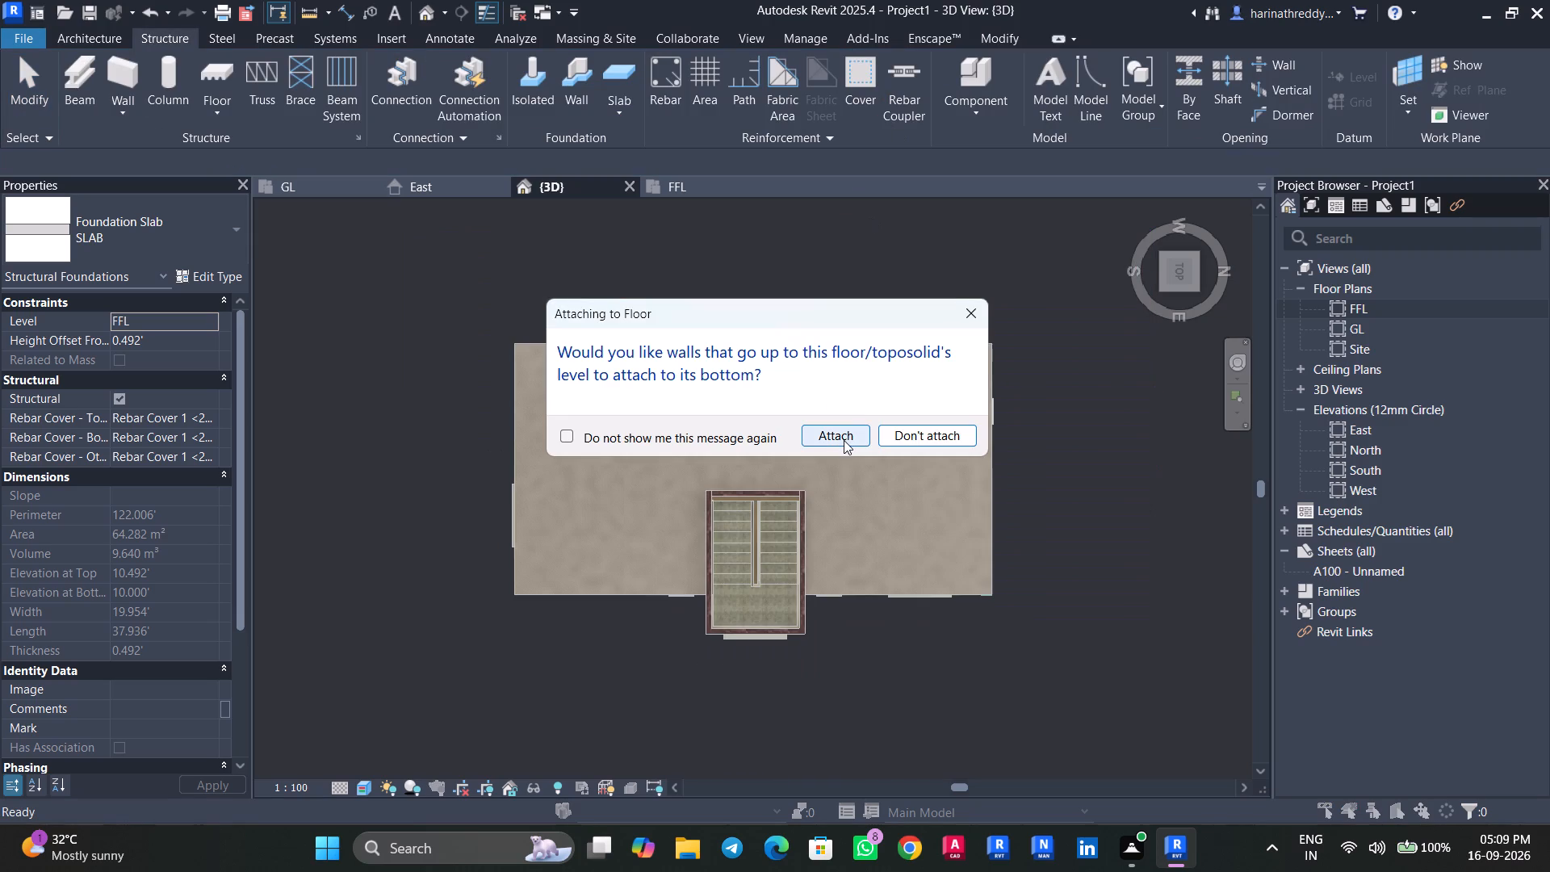
pyautogui.click(844, 440)
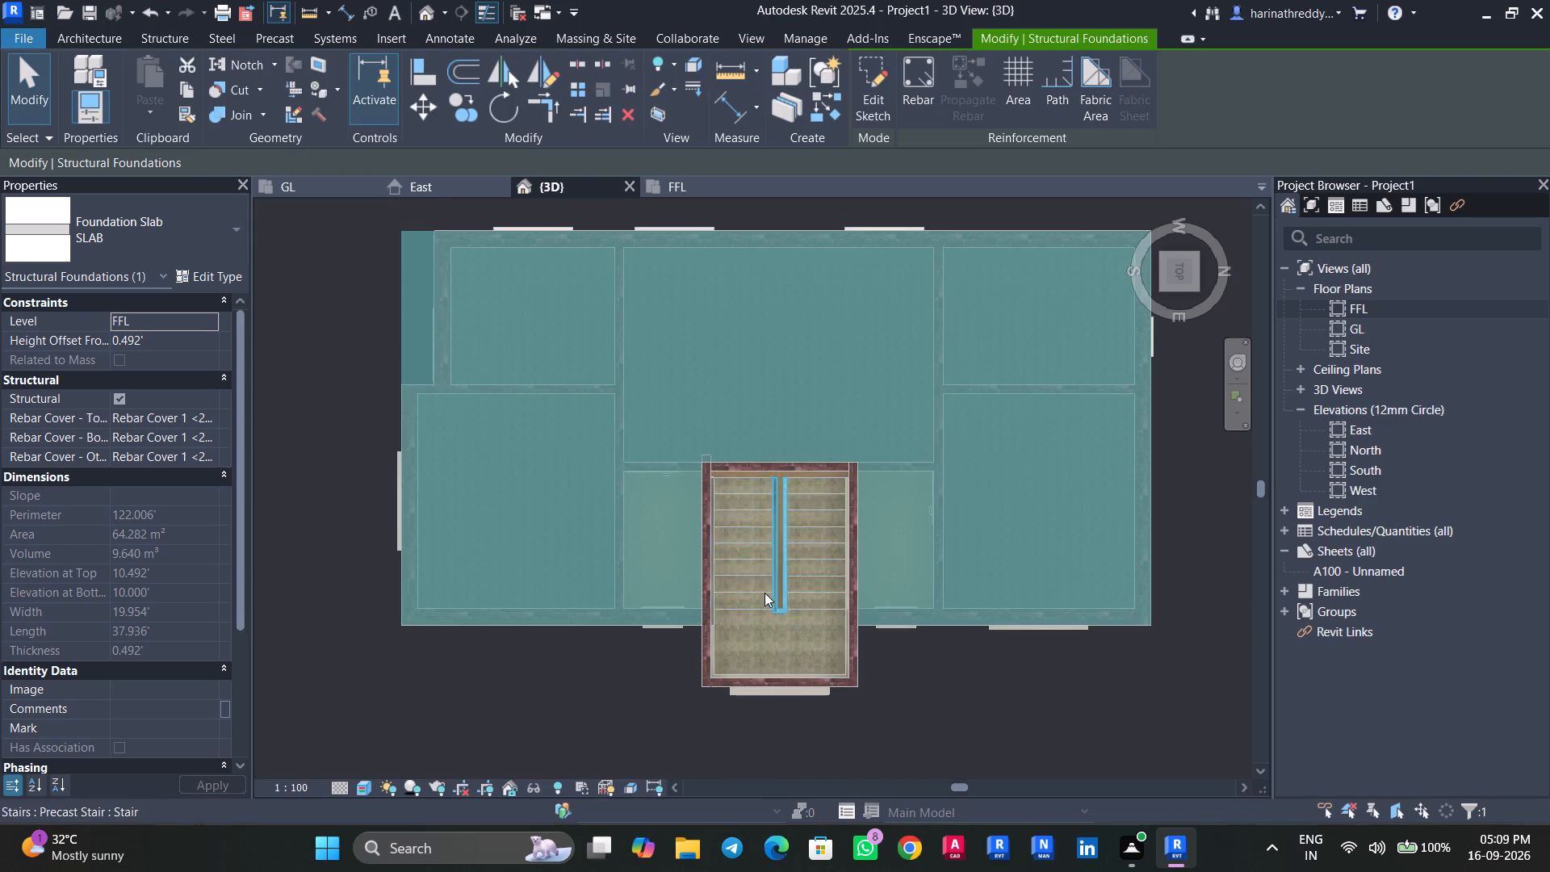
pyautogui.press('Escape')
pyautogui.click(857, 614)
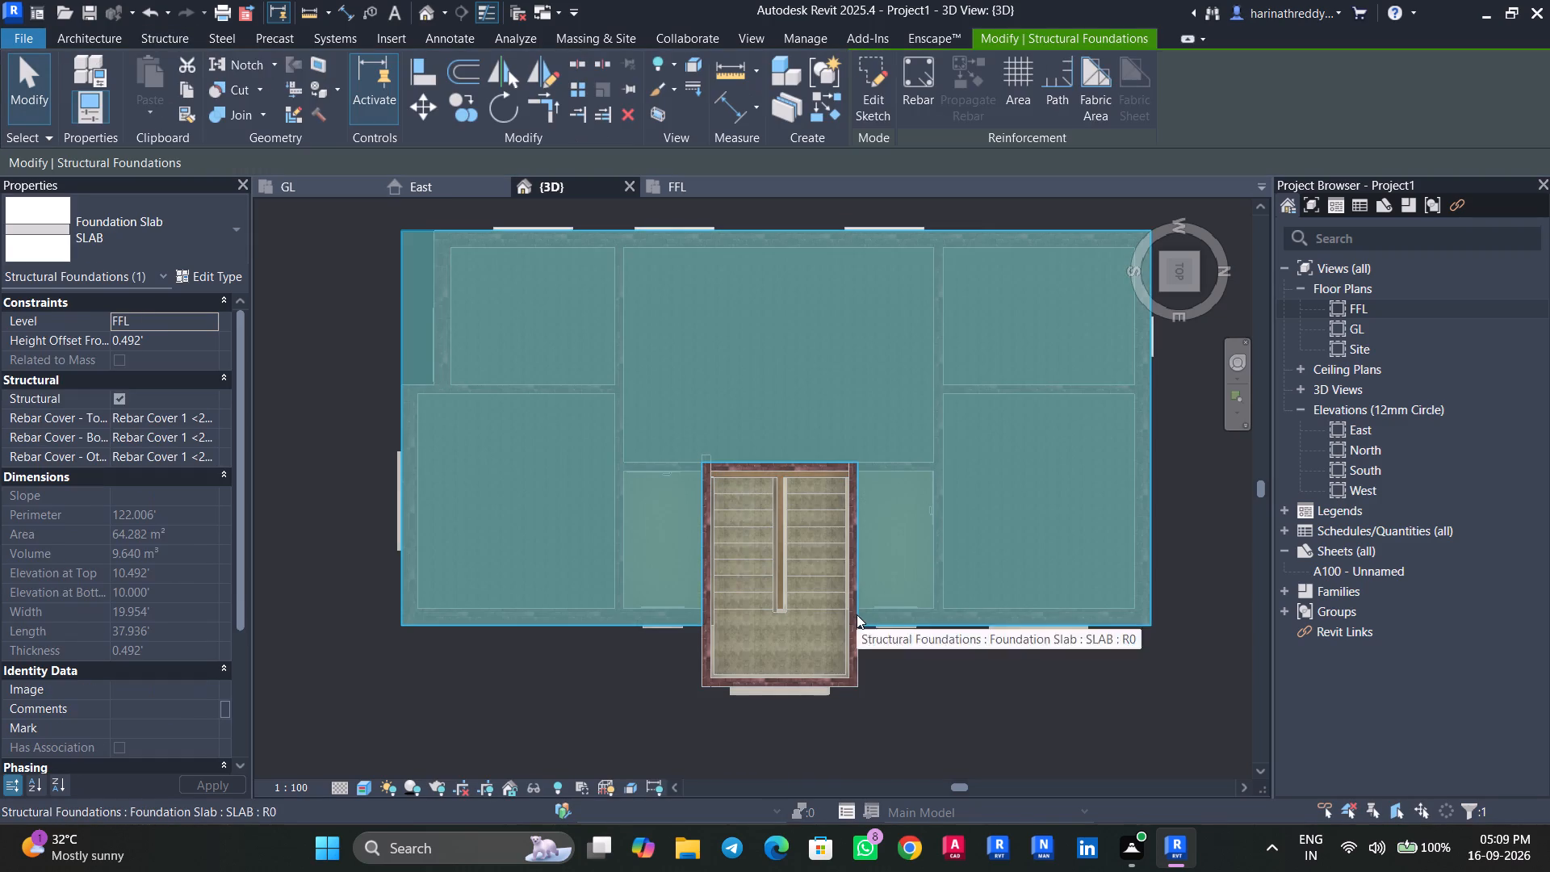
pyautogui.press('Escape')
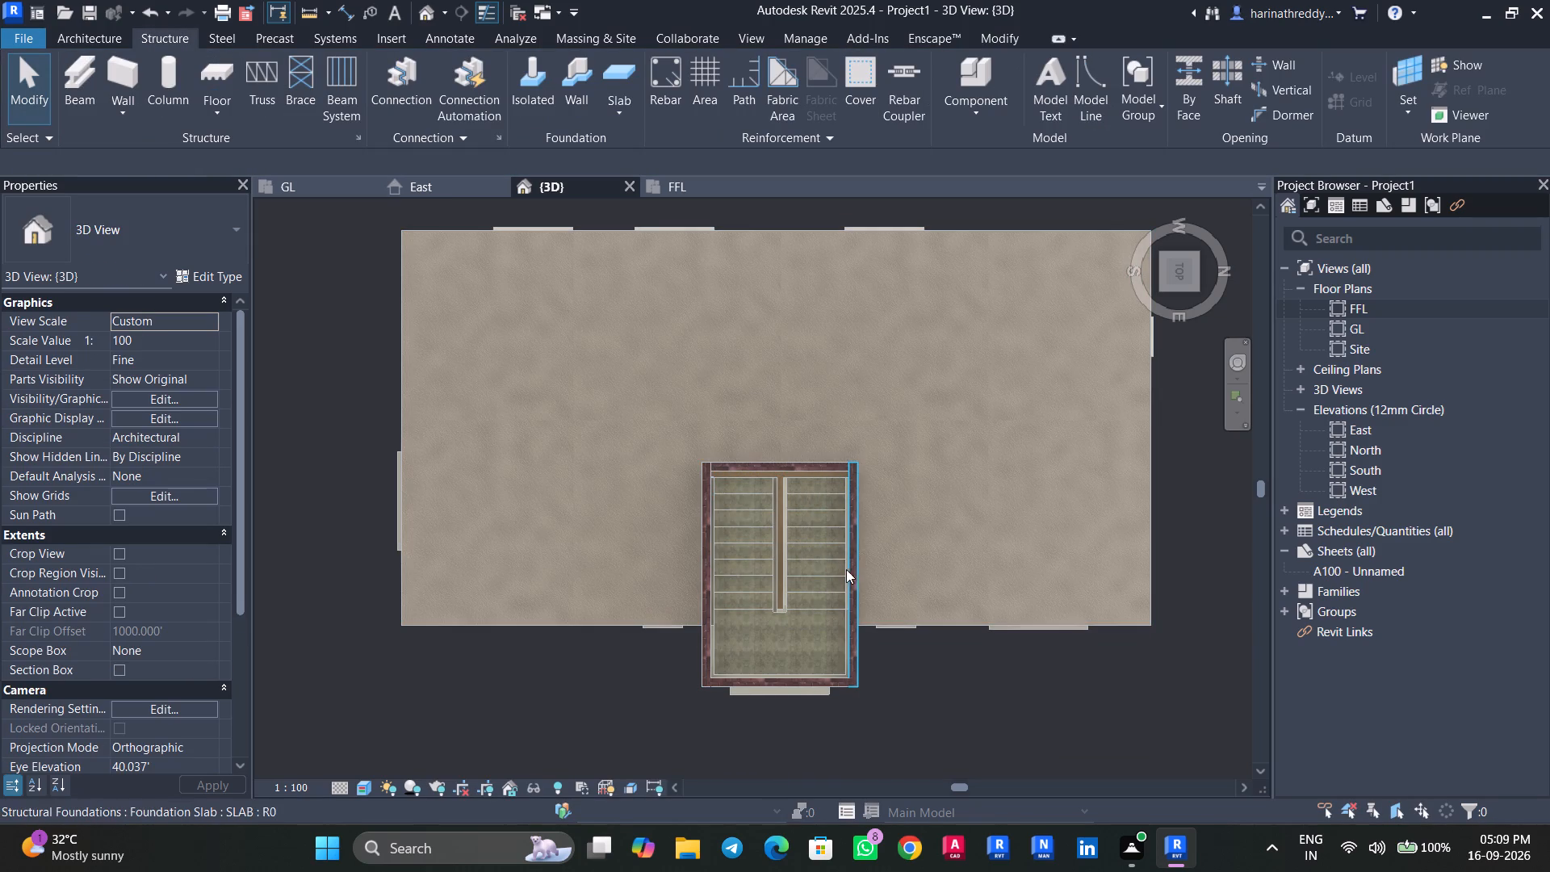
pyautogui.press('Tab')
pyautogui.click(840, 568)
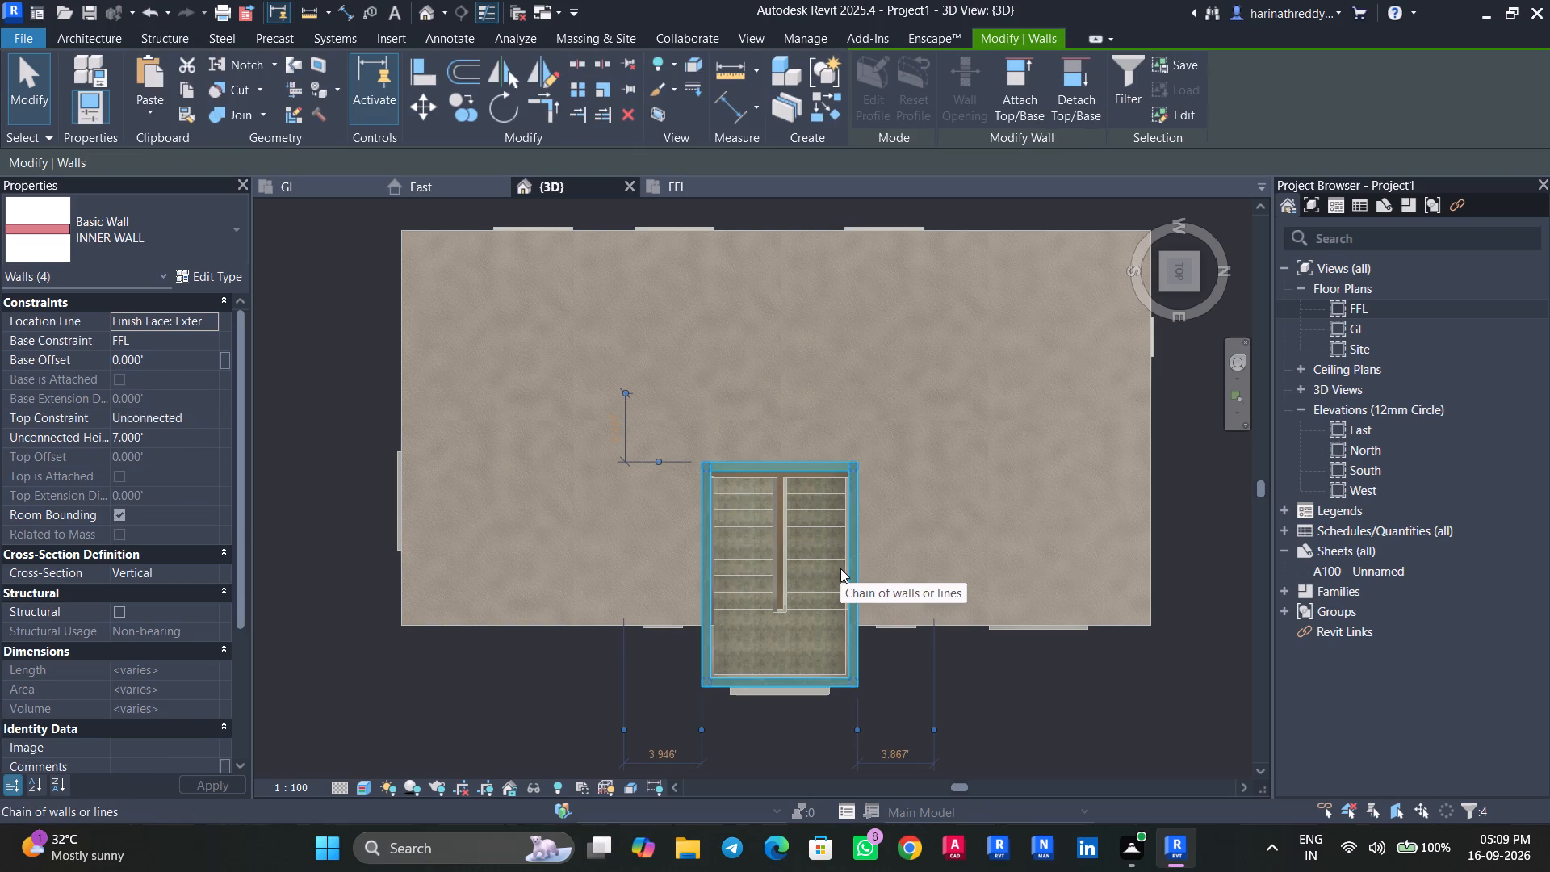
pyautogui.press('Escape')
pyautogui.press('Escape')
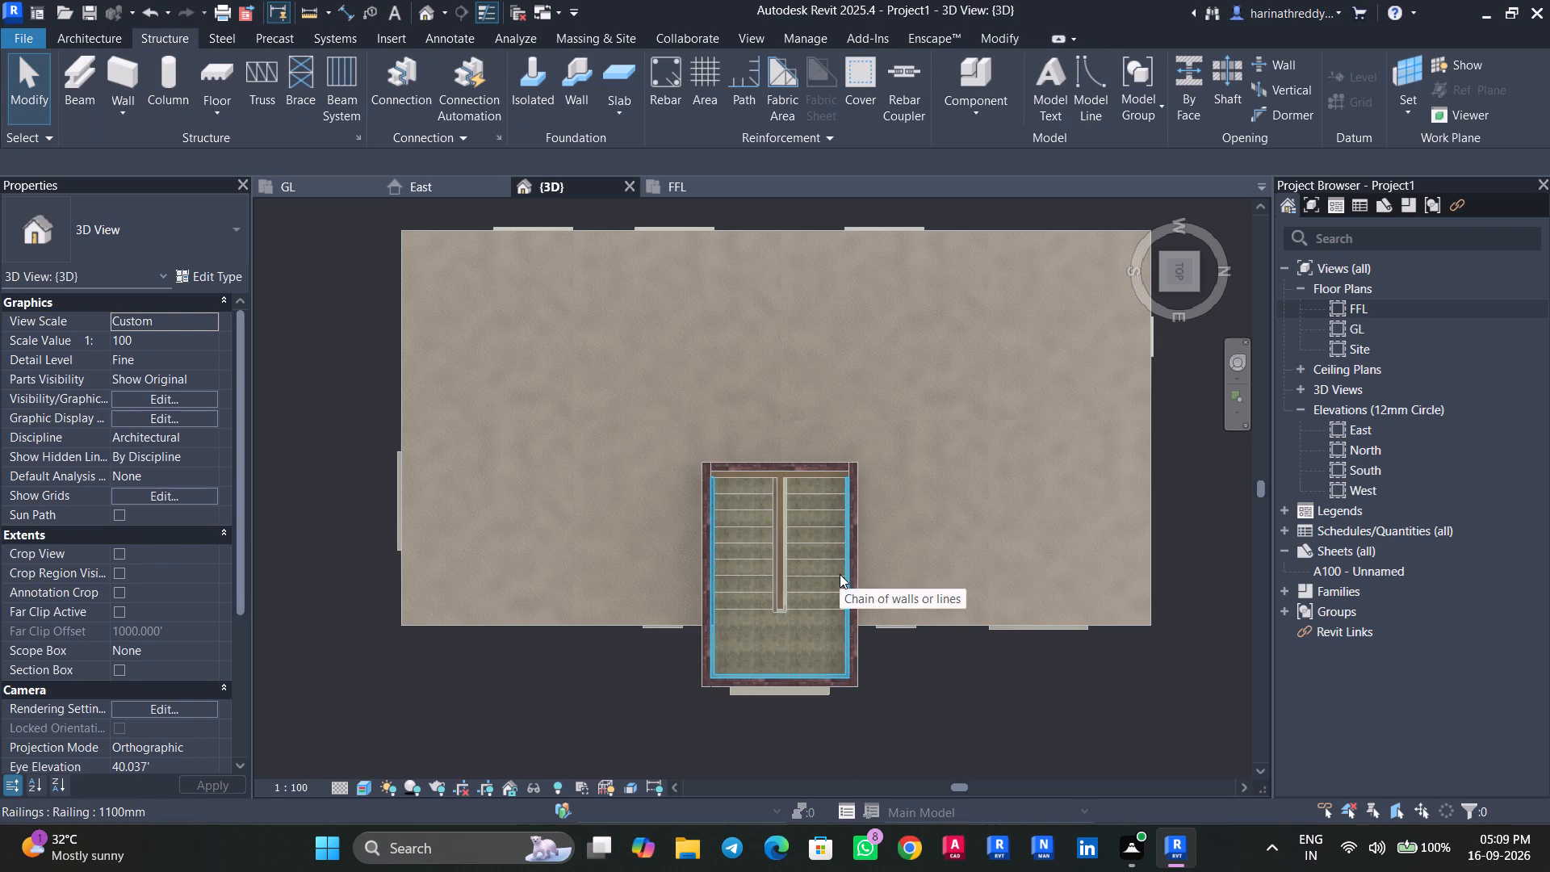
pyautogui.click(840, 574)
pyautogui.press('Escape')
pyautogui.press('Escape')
# Edit the stair shaft opening's sketch, moving its west boundary line inward from the headroom wall's outer face to the edge of the stair treads.
pyautogui.scroll(-1, 929, 681)
pyautogui.keyDown('shift'); pyautogui.scroll(-1, 928, 732); pyautogui.keyUp('shift')
pyautogui.keyDown('shift'); pyautogui.moveTo(935, 736); pyautogui.dragTo(1224, 551, button='middle'); pyautogui.keyUp('shift')
pyautogui.click(969, 446)
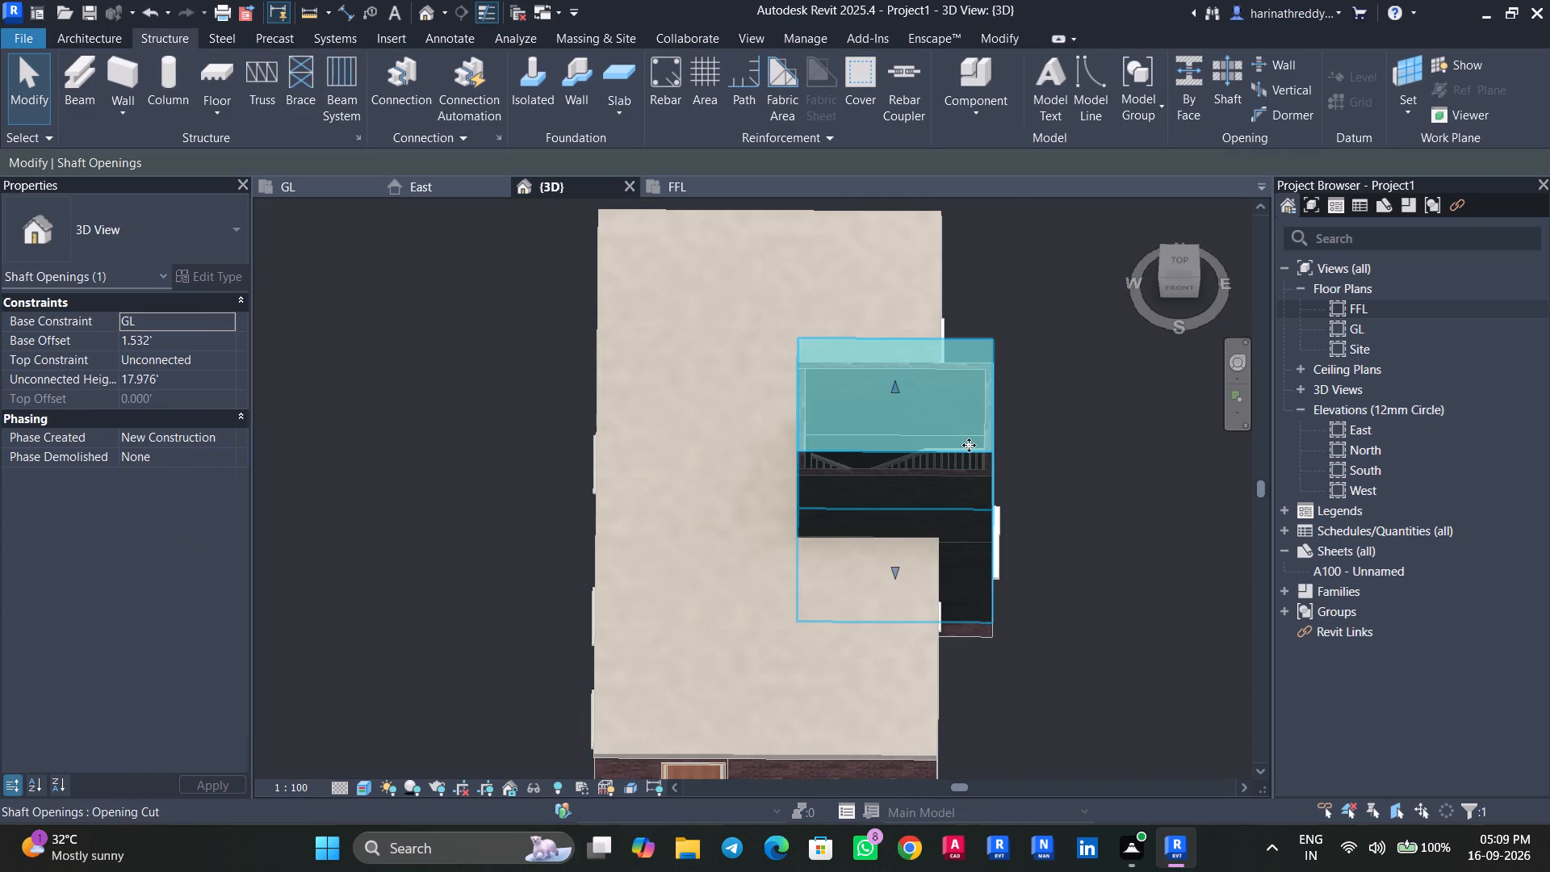
pyautogui.click(865, 92)
pyautogui.click(1182, 258)
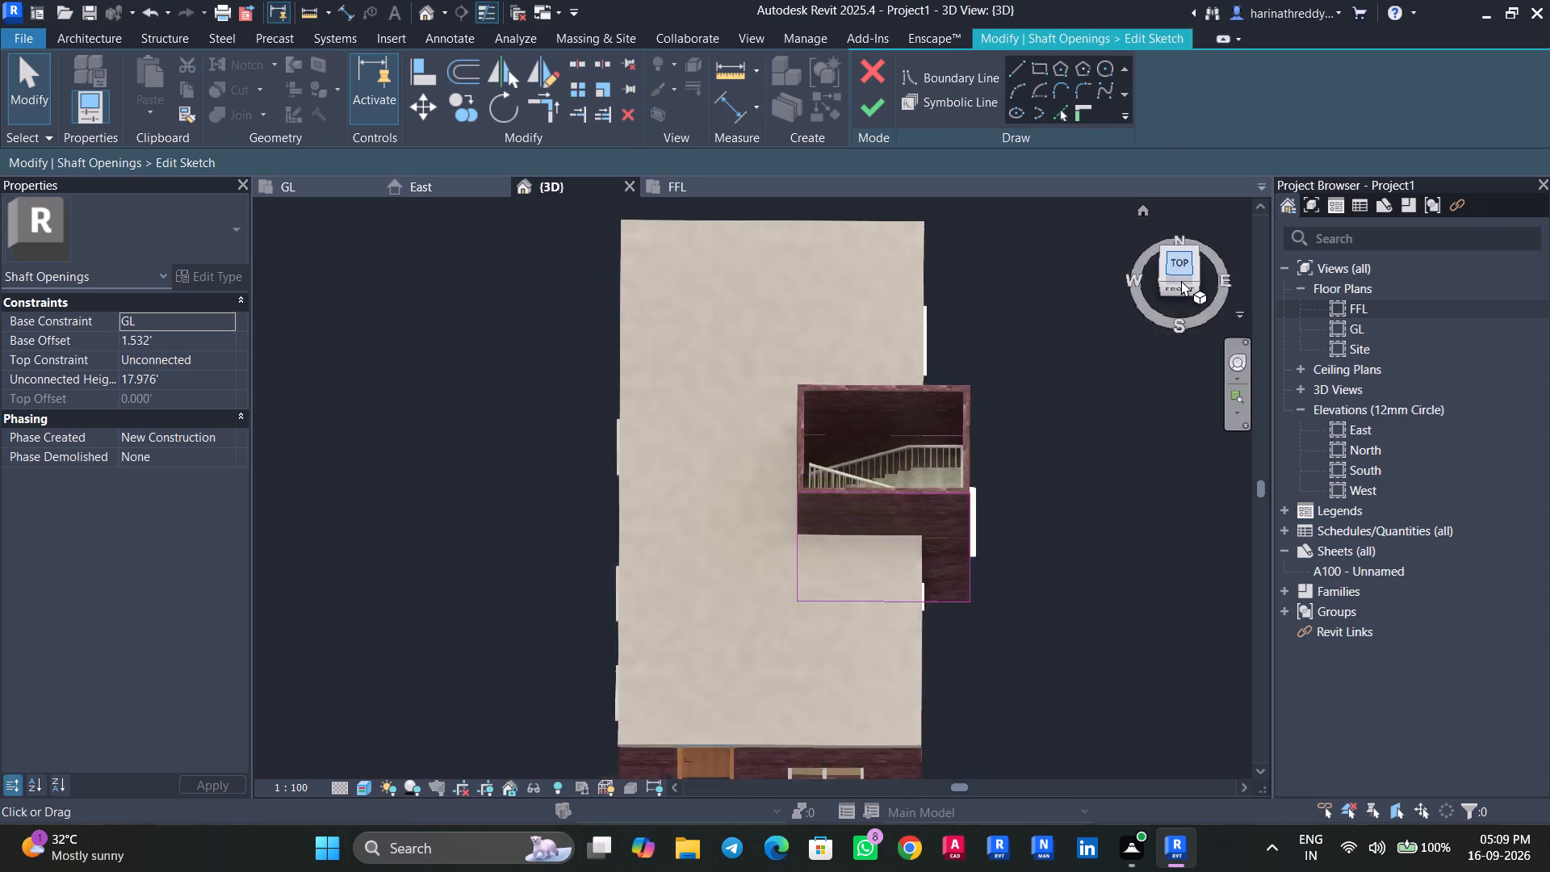
pyautogui.scroll(10, 825, 469)
pyautogui.moveTo(750, 478); pyautogui.dragTo(776, 478)
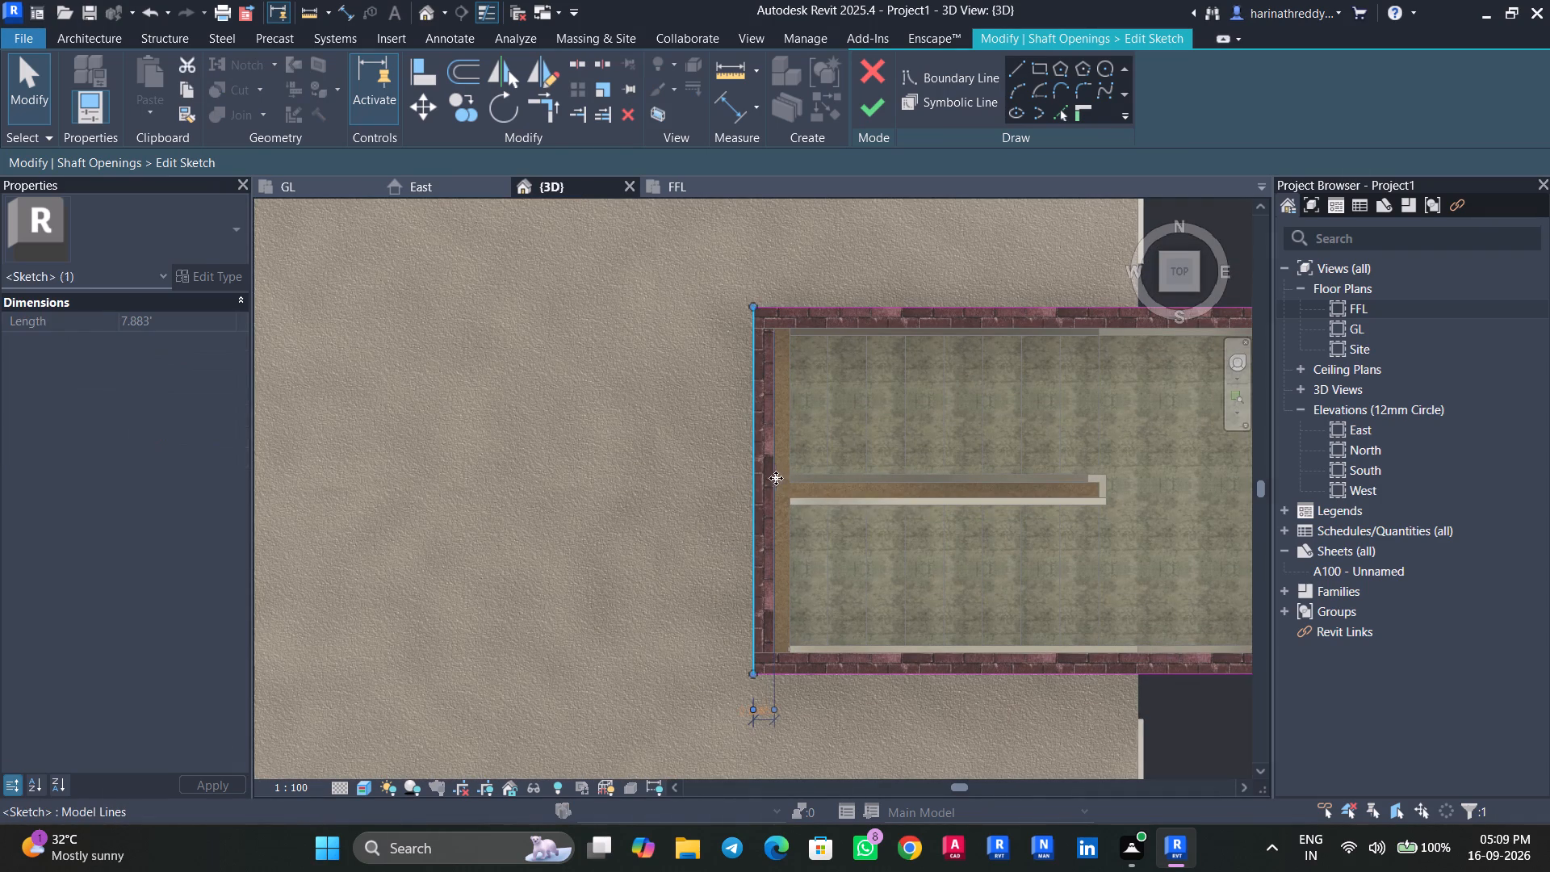
pyautogui.moveTo(776, 478); pyautogui.dragTo(786, 478)
pyautogui.click(863, 107)
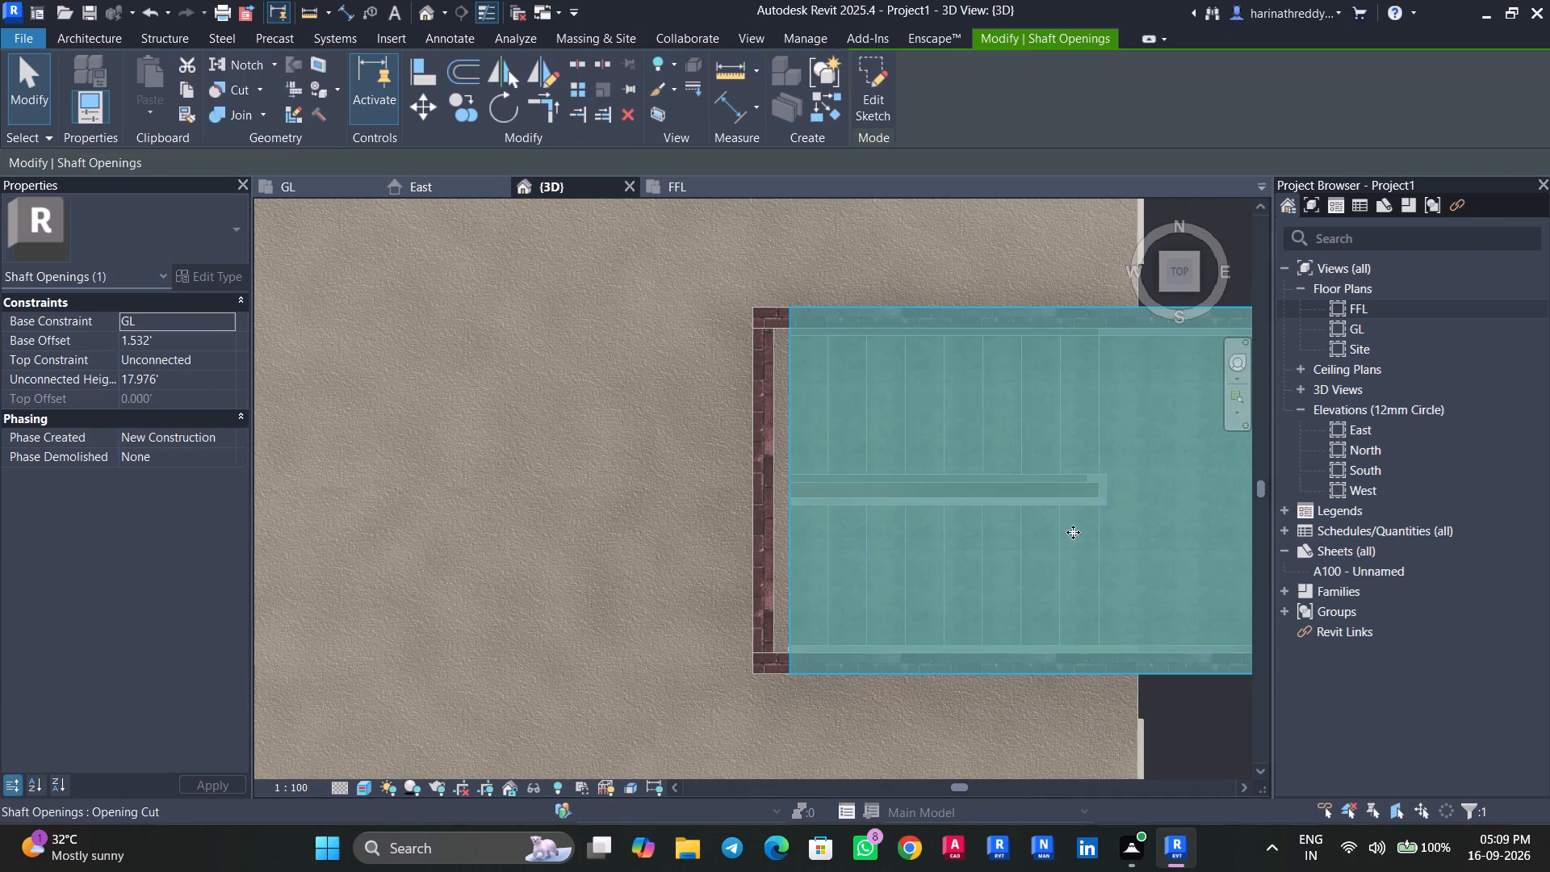
pyautogui.press('Escape')
# Set the precast stair's desired number of risers to 17.
pyautogui.scroll(-2, 629, 667)
pyautogui.keyDown('shift'); pyautogui.moveTo(639, 684); pyautogui.dragTo(376, 531, button='middle'); pyautogui.keyUp('shift')
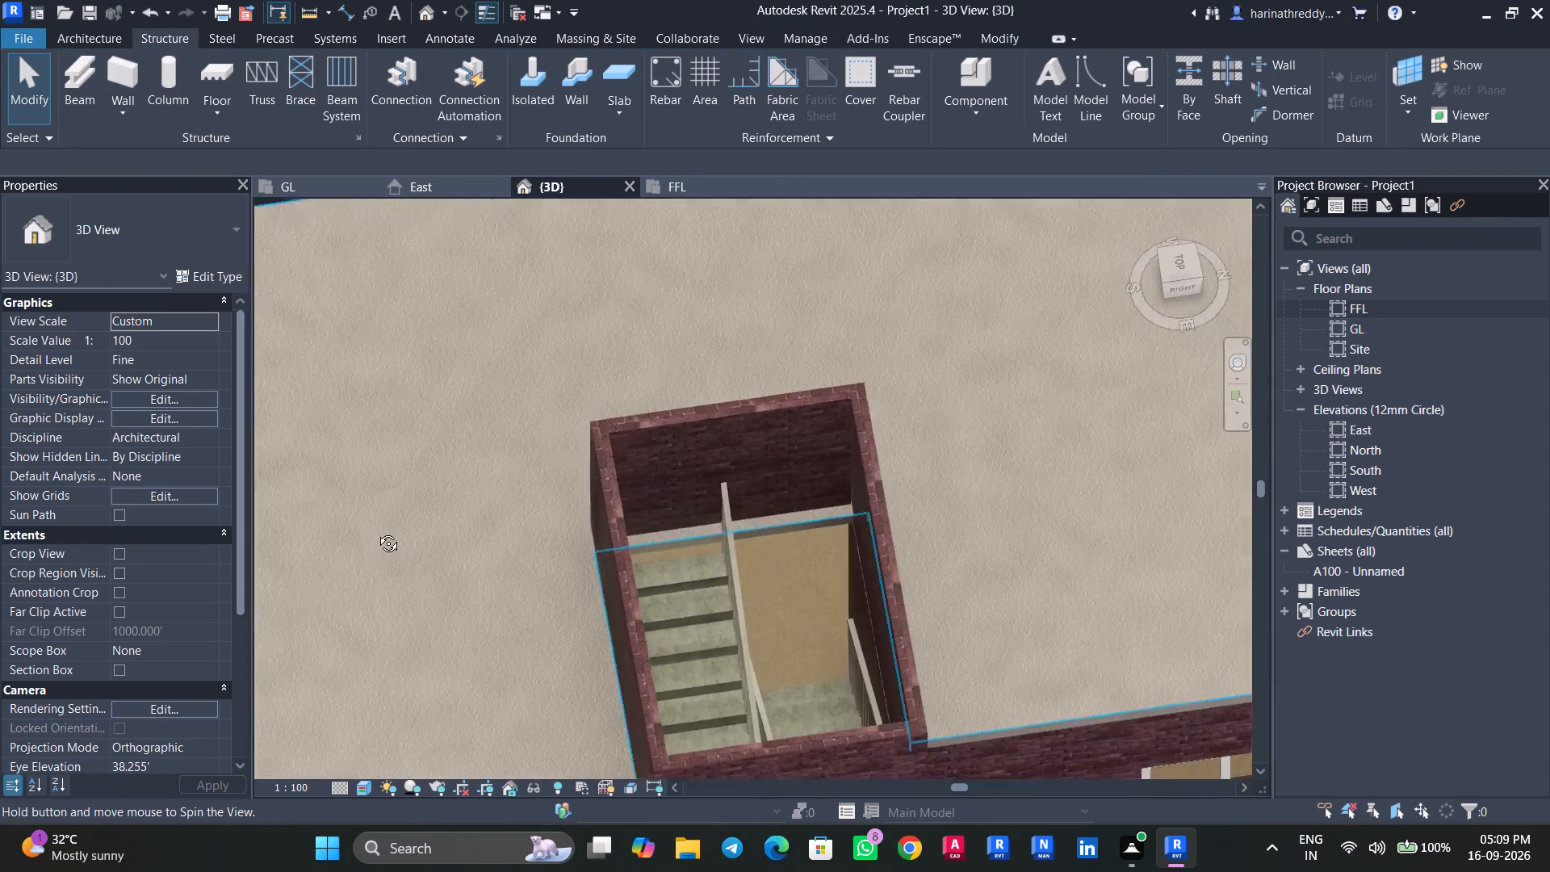
pyautogui.keyDown('shift'); pyautogui.moveTo(376, 531); pyautogui.dragTo(279, 351, button='middle'); pyautogui.keyUp('shift')
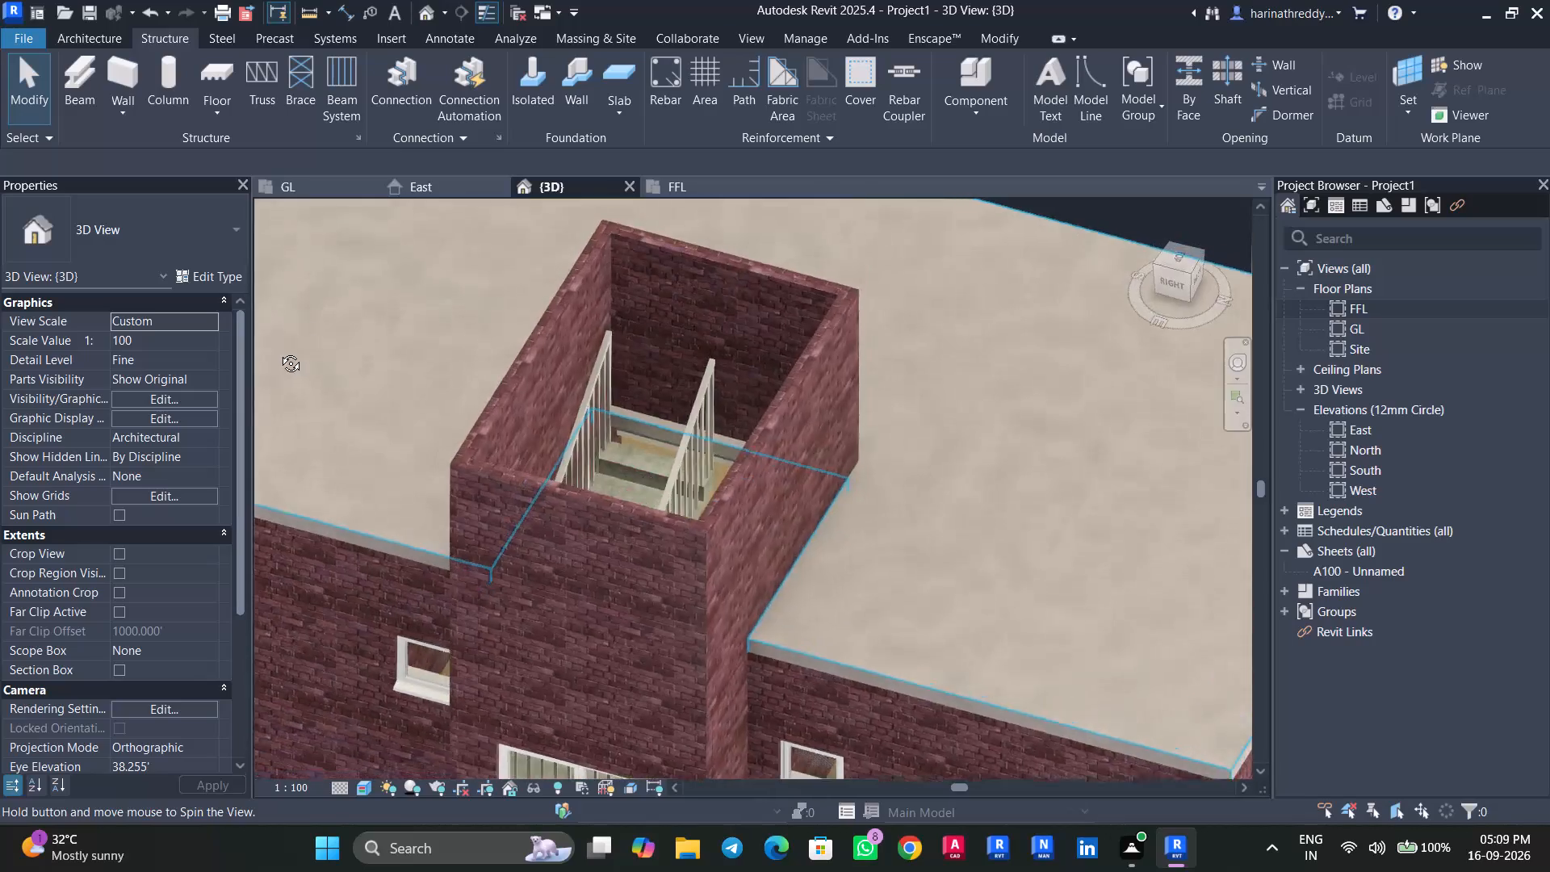
pyautogui.keyDown('shift'); pyautogui.moveTo(279, 351); pyautogui.dragTo(224, 380, button='middle'); pyautogui.keyUp('shift')
pyautogui.press('Escape')
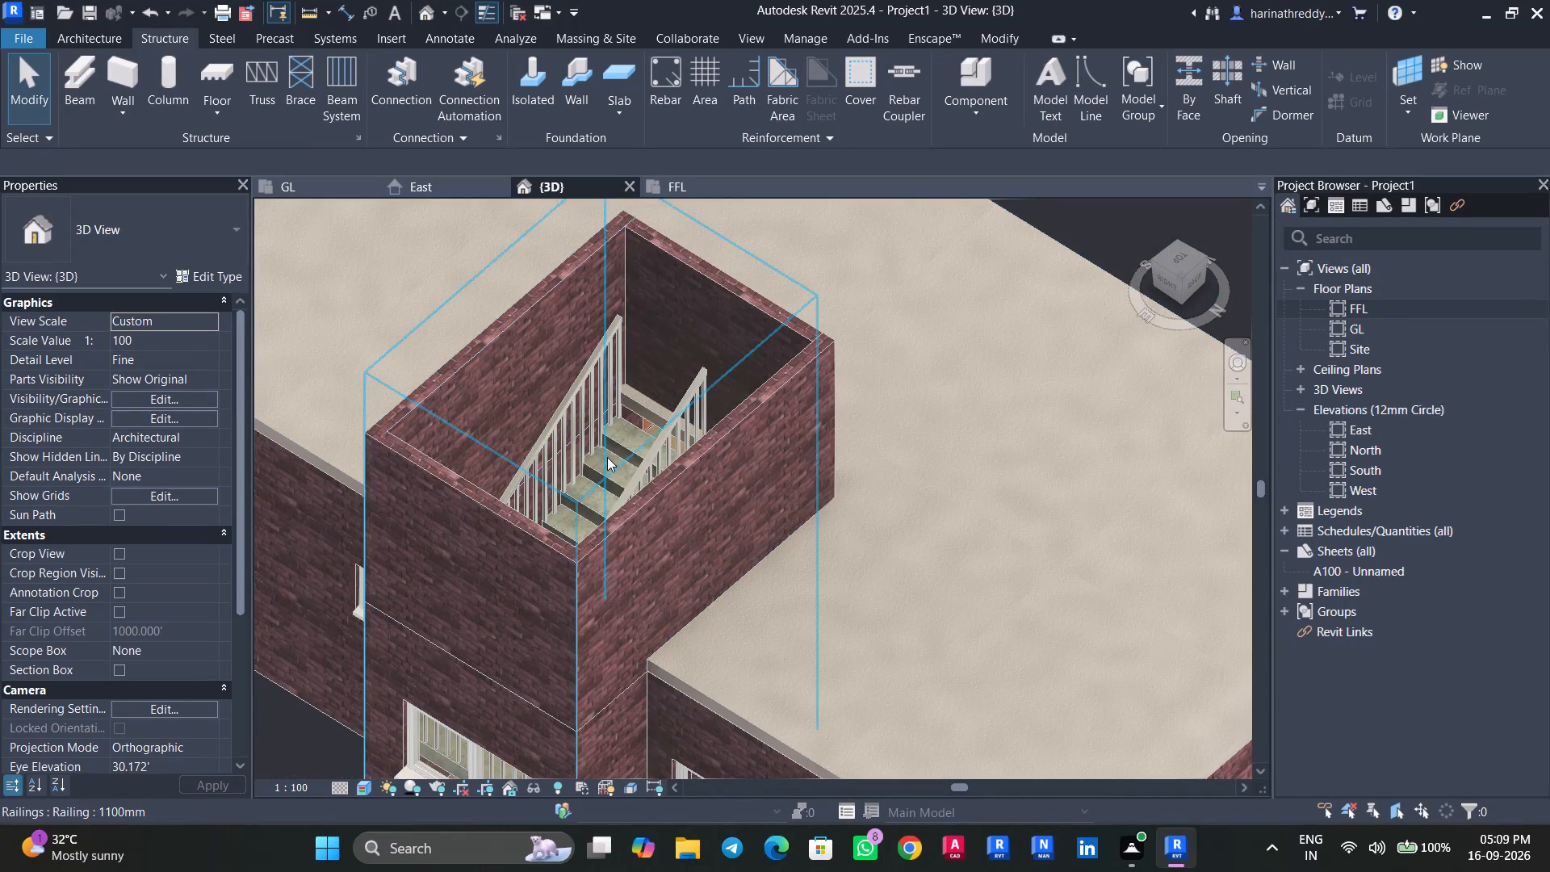
pyautogui.press('Tab')
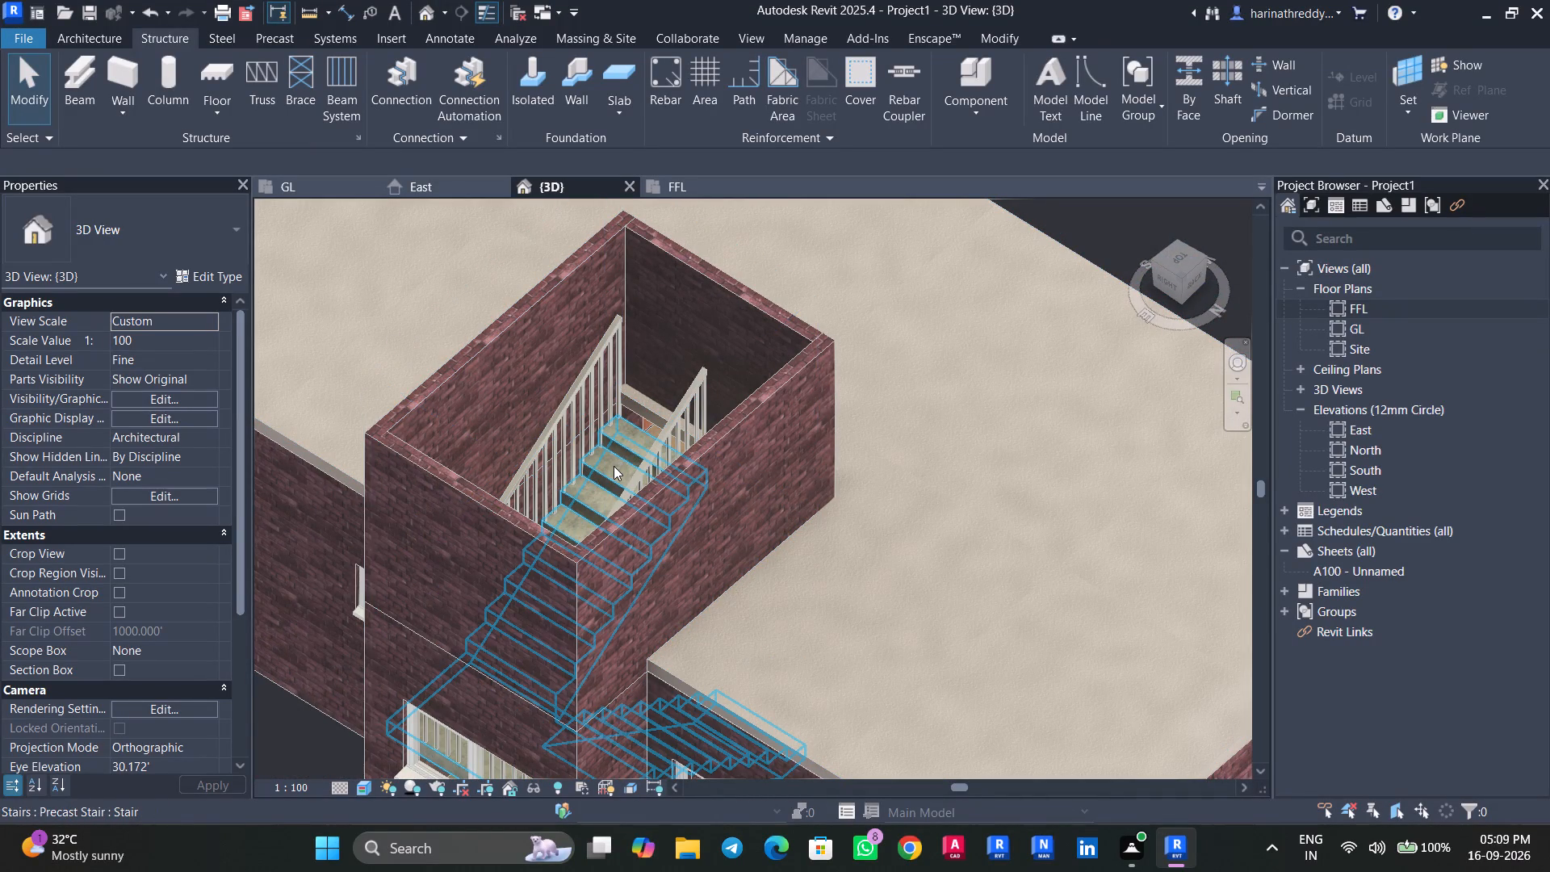
pyautogui.press('Tab')
pyautogui.click(612, 466)
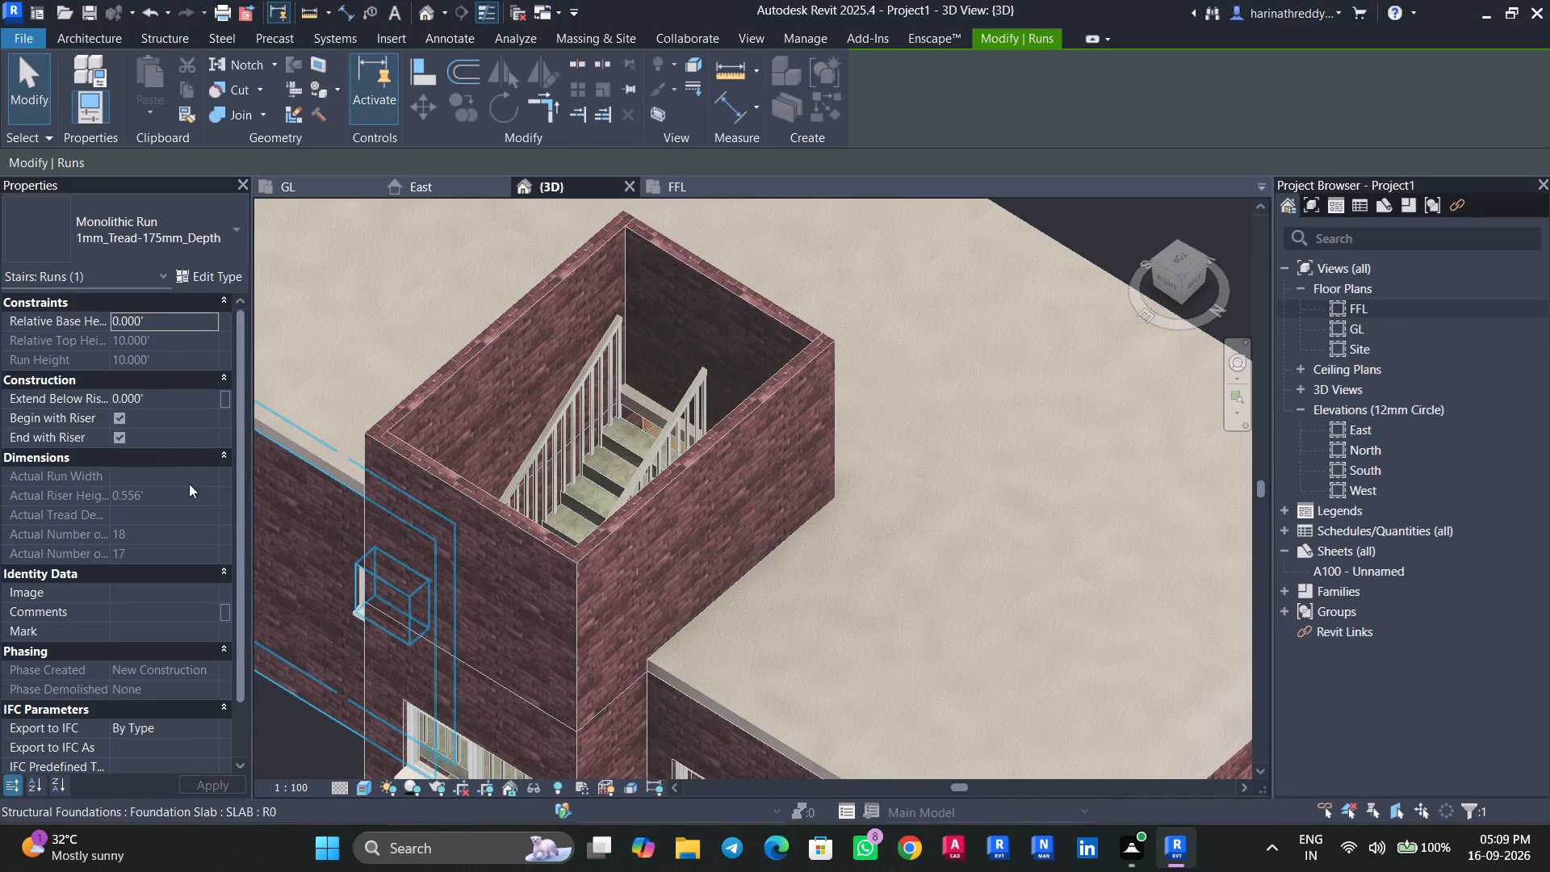
pyautogui.press('Escape')
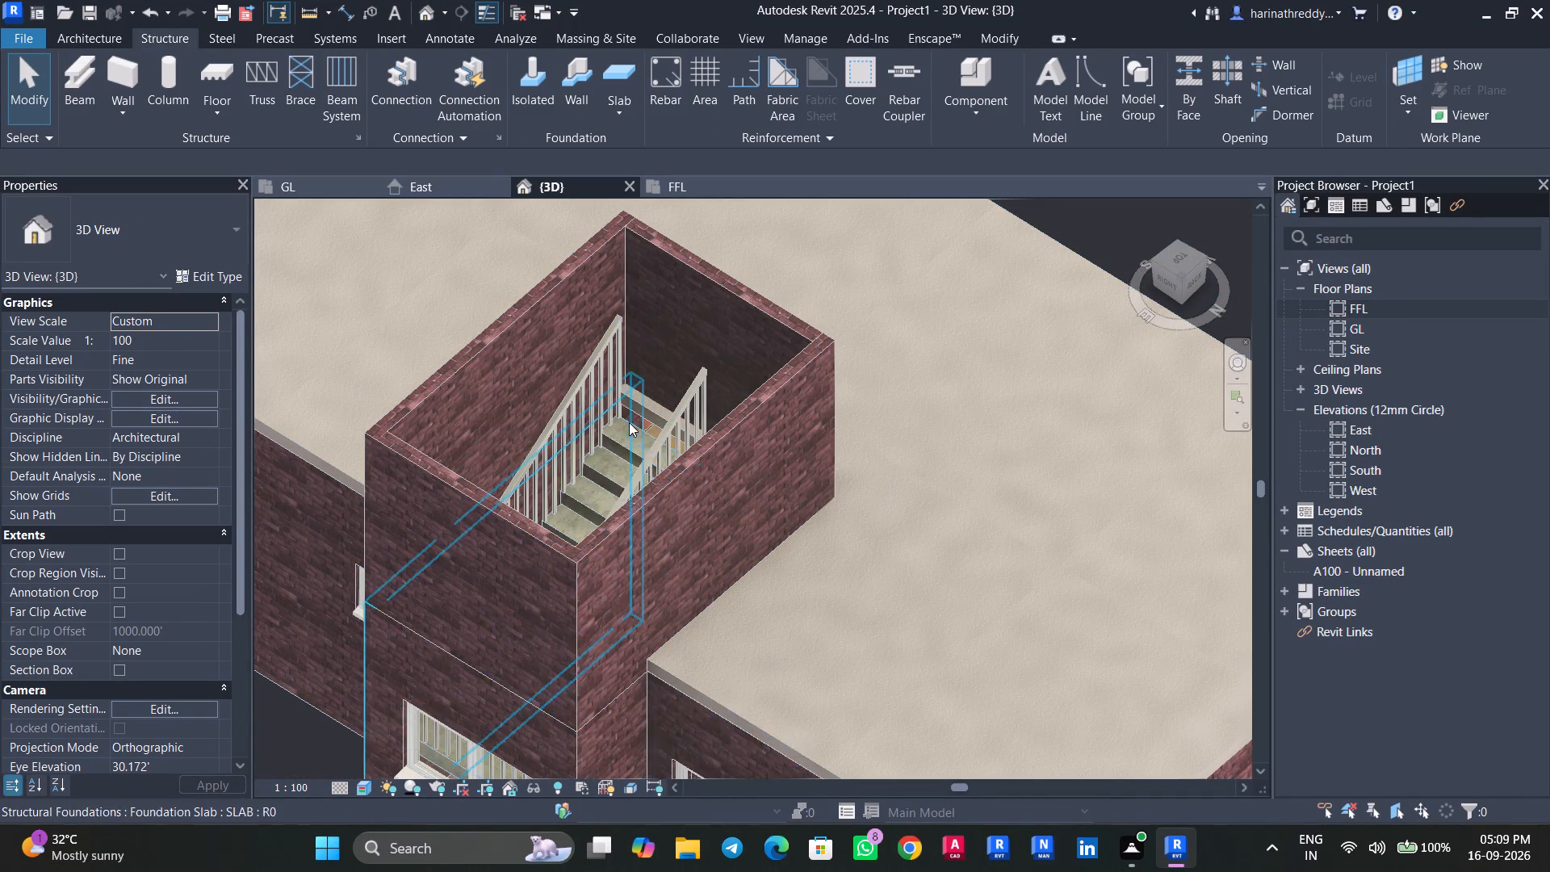
pyautogui.click(606, 436)
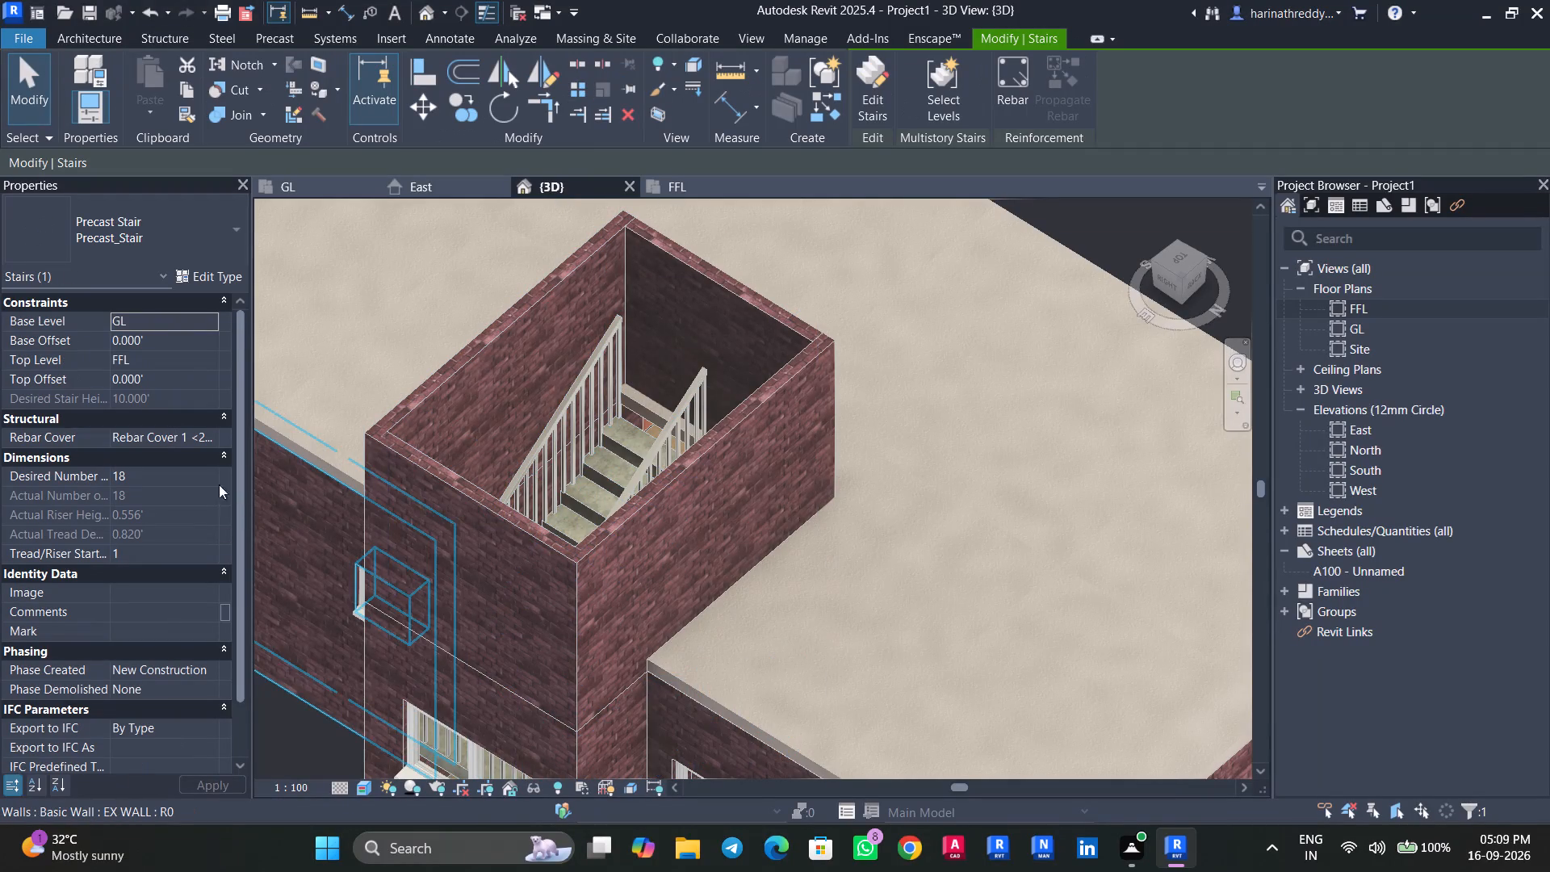
pyautogui.click(164, 479)
pyautogui.write('17')
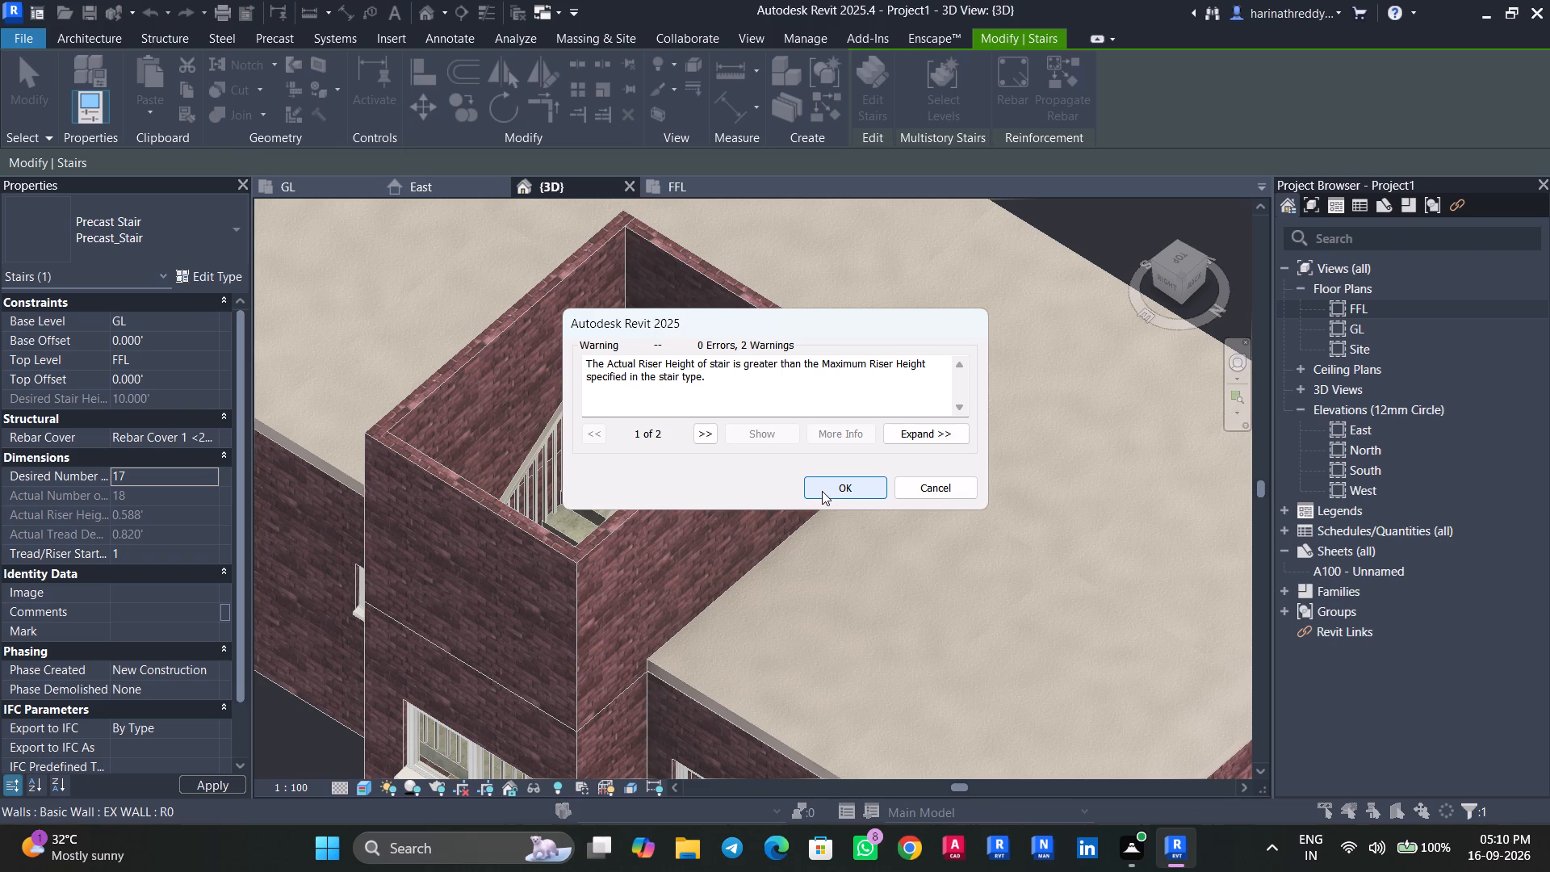
pyautogui.click(821, 497)
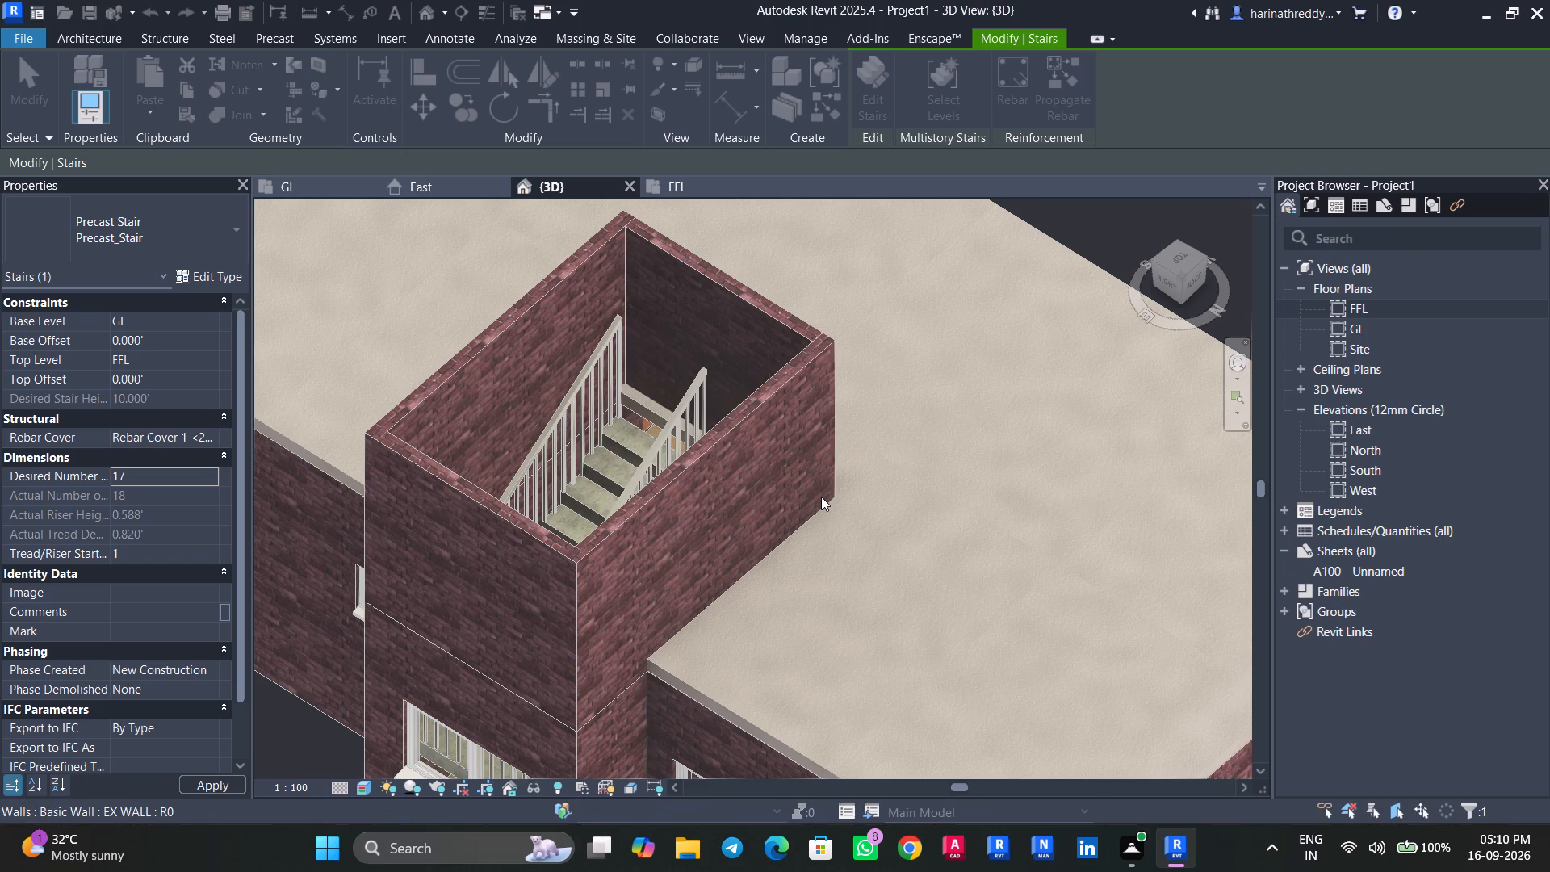
pyautogui.press('Escape')
pyautogui.press('Escape')
# Nudge the headroom's west INNER WALL eastward until it meets the edge of the stair treads.
pyautogui.scroll(-3, 639, 603)
pyautogui.keyDown('shift'); pyautogui.moveTo(739, 630); pyautogui.dragTo(966, 777, button='middle'); pyautogui.keyUp('shift')
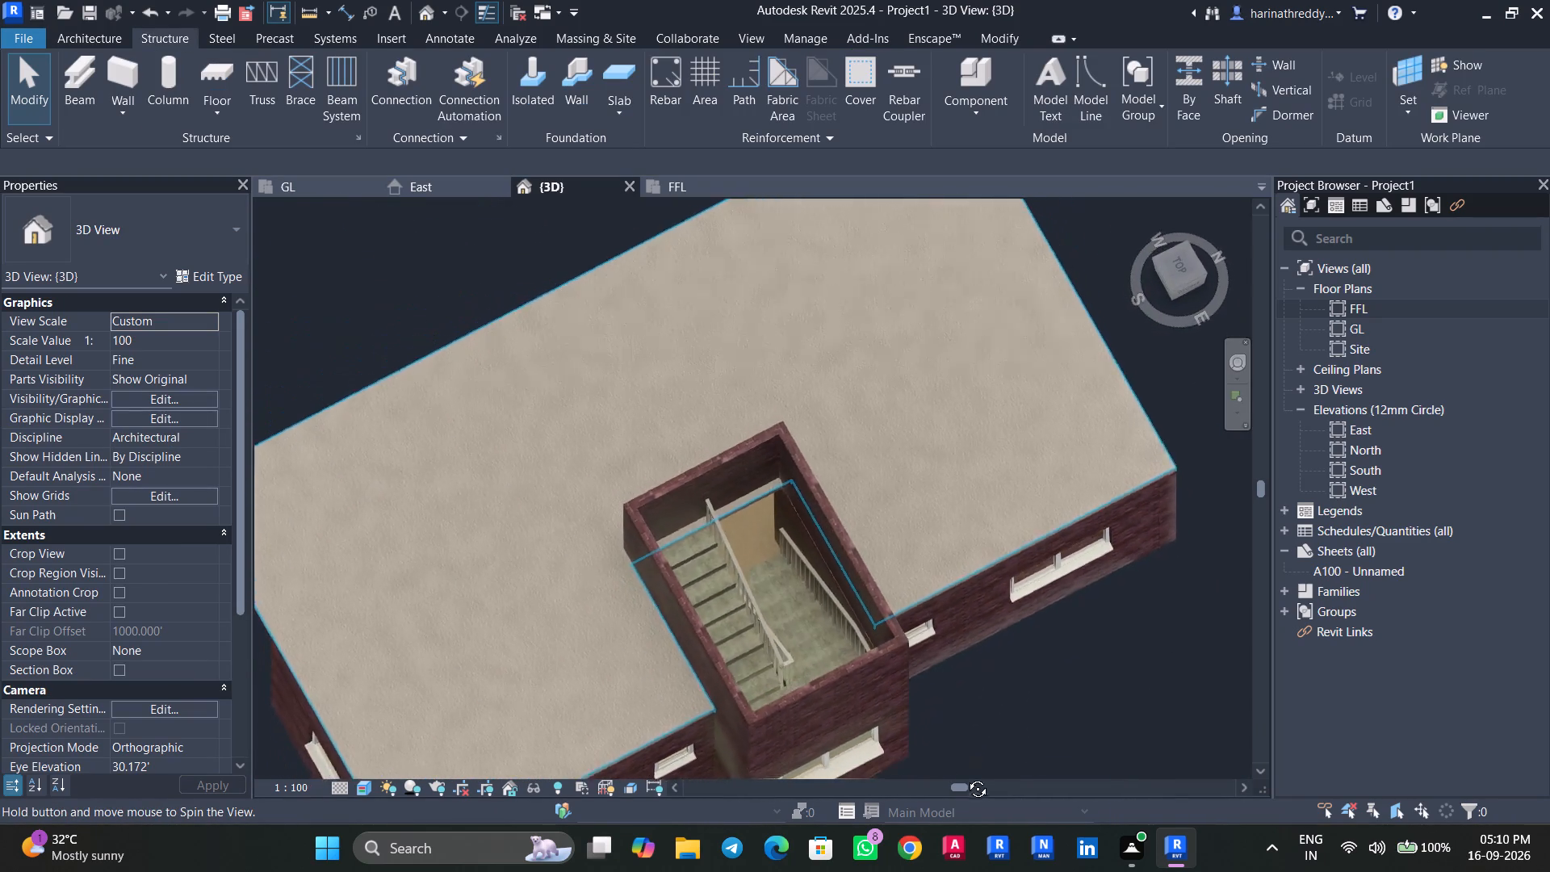
pyautogui.keyDown('shift'); pyautogui.moveTo(966, 777); pyautogui.dragTo(1063, 797, button='middle'); pyautogui.keyUp('shift')
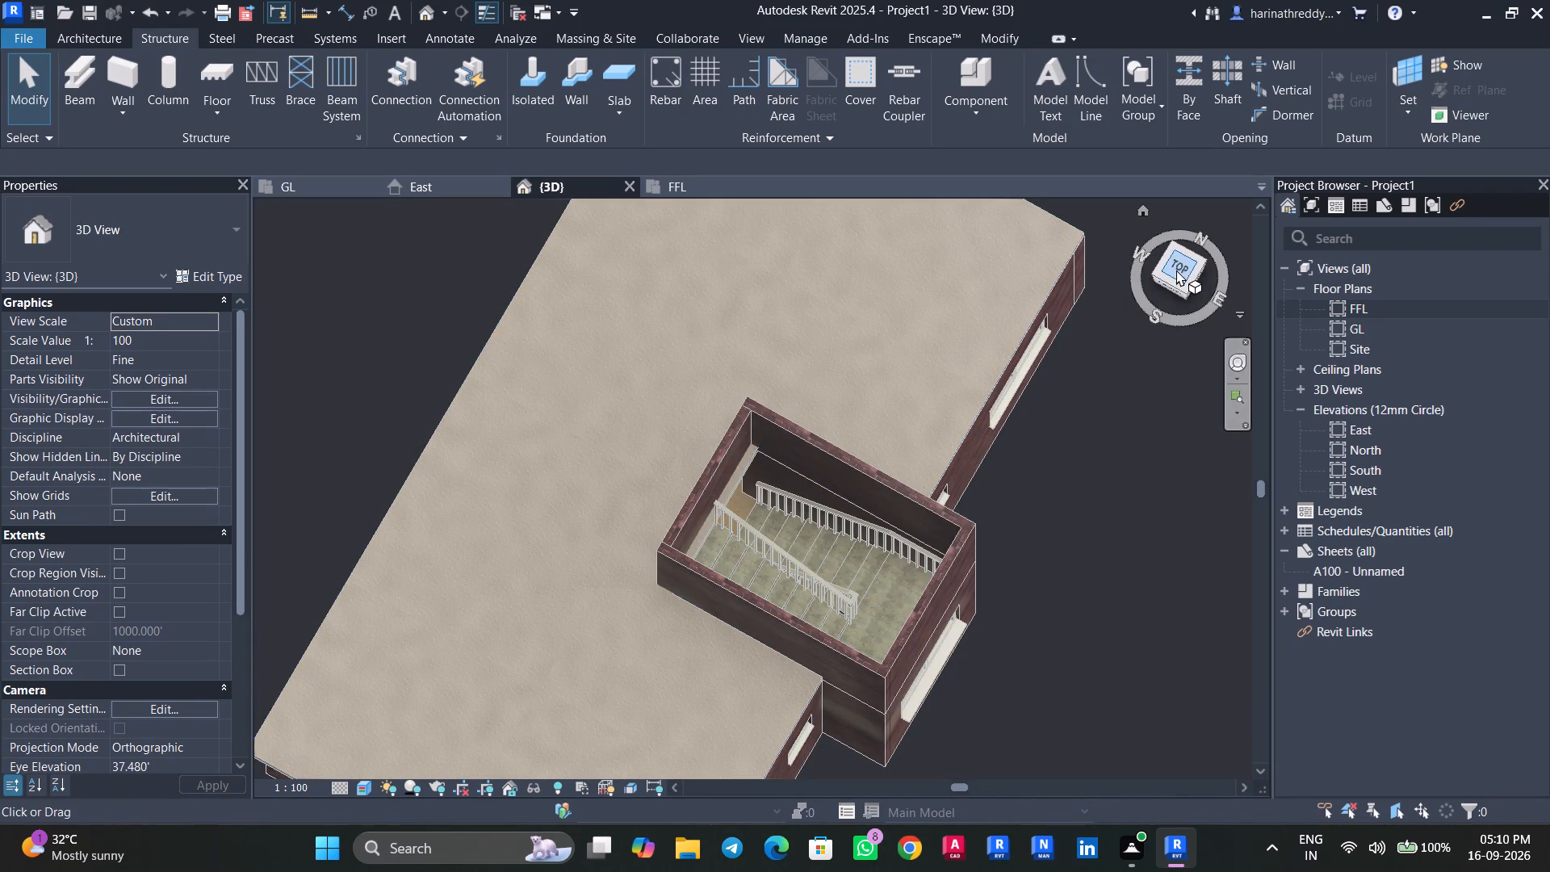
pyautogui.click(1175, 263)
pyautogui.scroll(10, 756, 528)
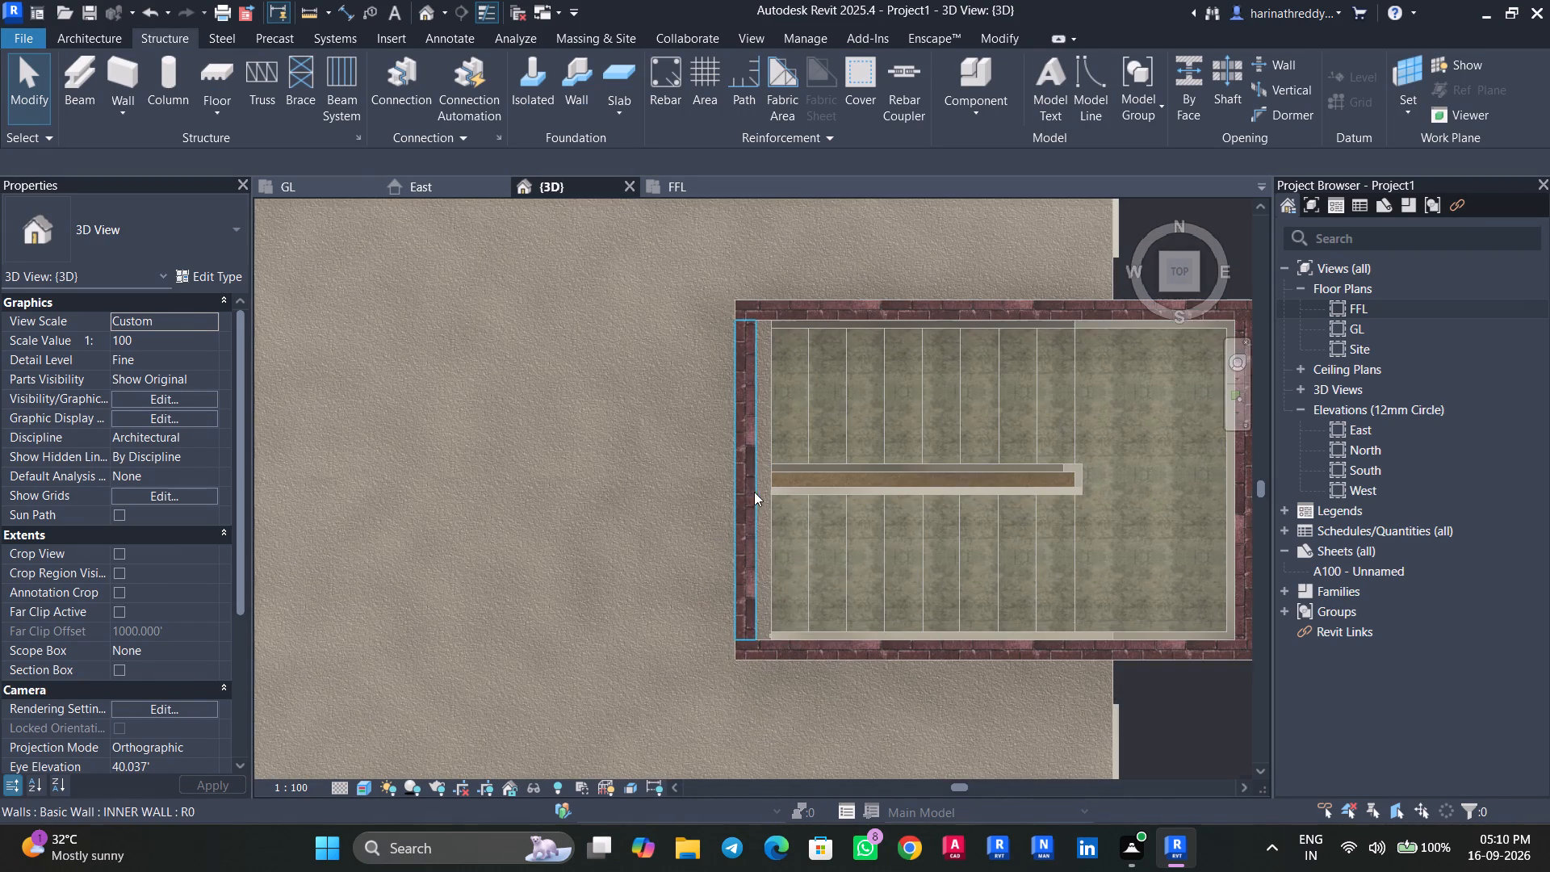
pyautogui.click(750, 491)
pyautogui.press('Right')
pyautogui.press('Right')
pyautogui.press('Right')
pyautogui.press('Right')
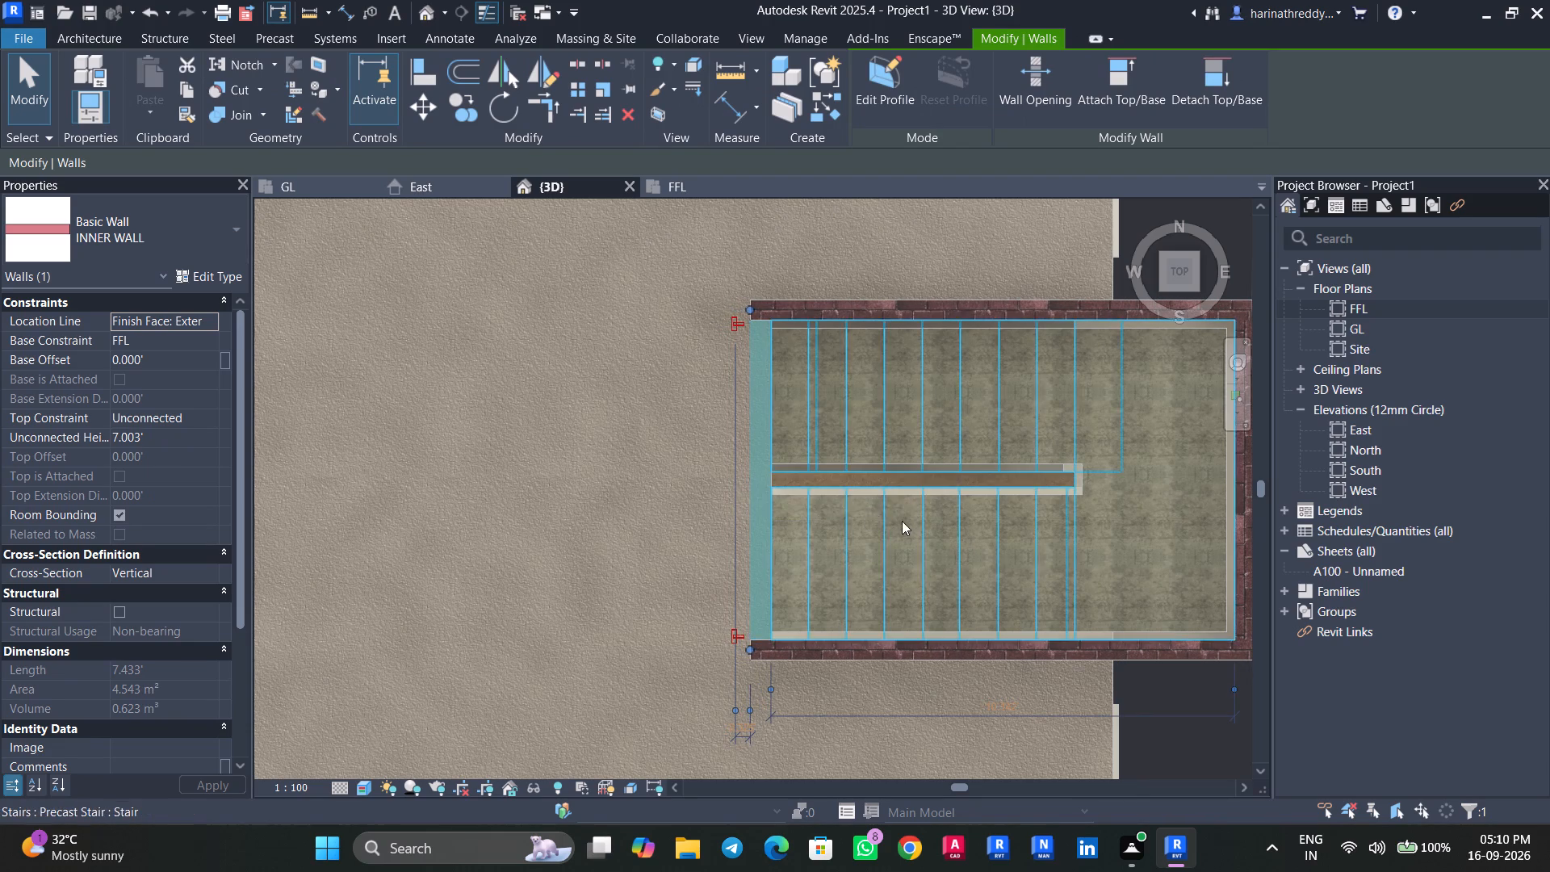
pyautogui.moveTo(902, 522); pyautogui.dragTo(759, 434, button='middle')
pyautogui.press('Escape')
pyautogui.press('Escape')
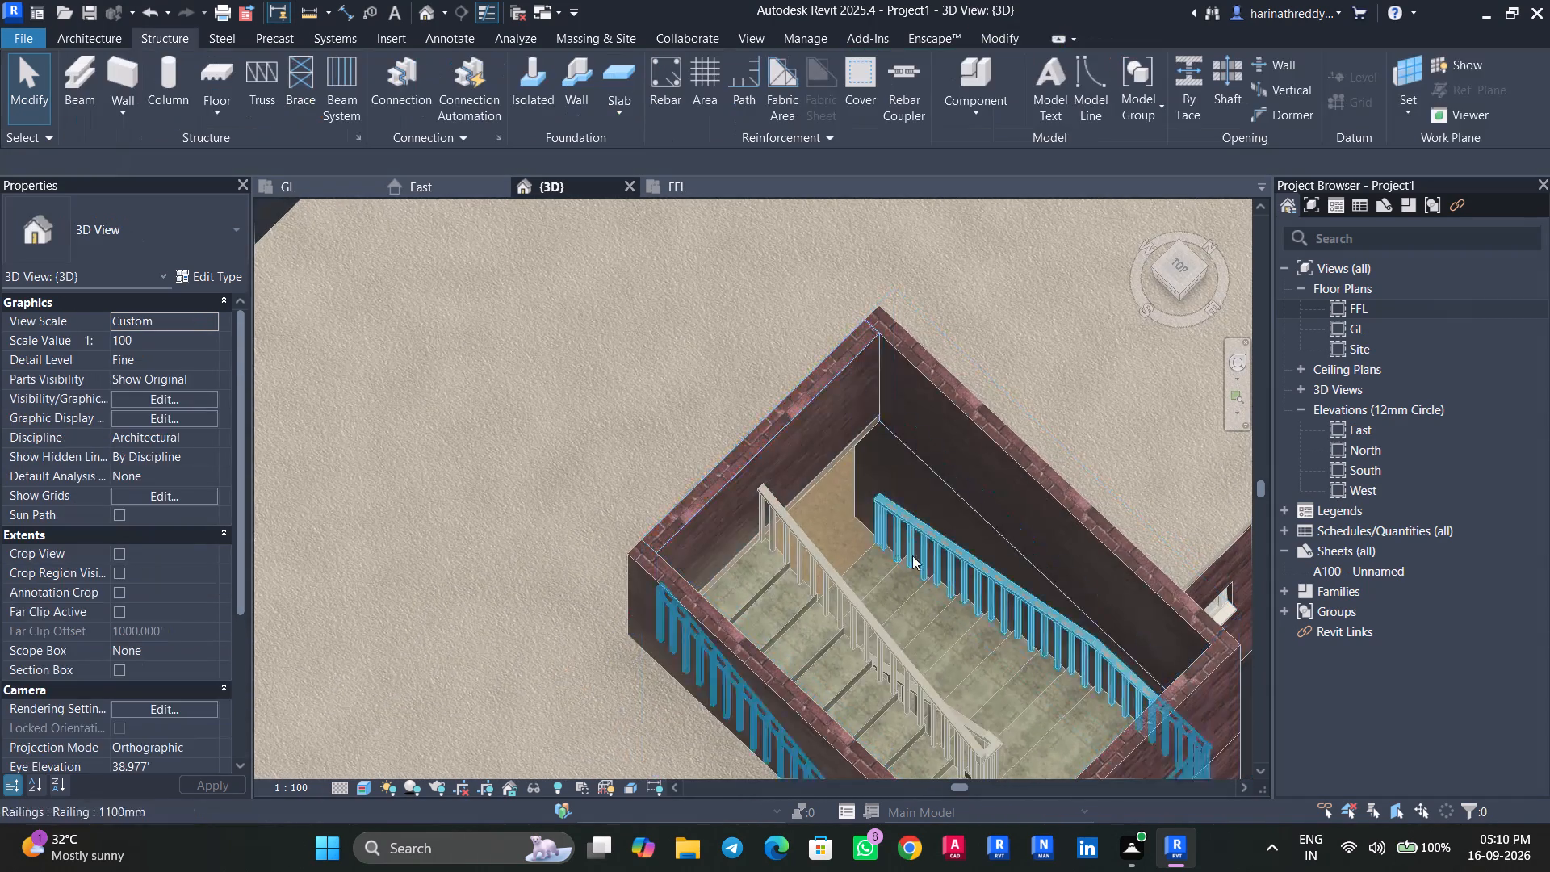
# Start a foundation slab on level FFL and sketch a rectangular boundary around the stair headroom walls.
pyautogui.keyDown('shift'); pyautogui.moveTo(836, 534); pyautogui.dragTo(691, 366, button='middle'); pyautogui.keyUp('shift')
pyautogui.scroll(4, 836, 678)
pyautogui.scroll(-10, 837, 577)
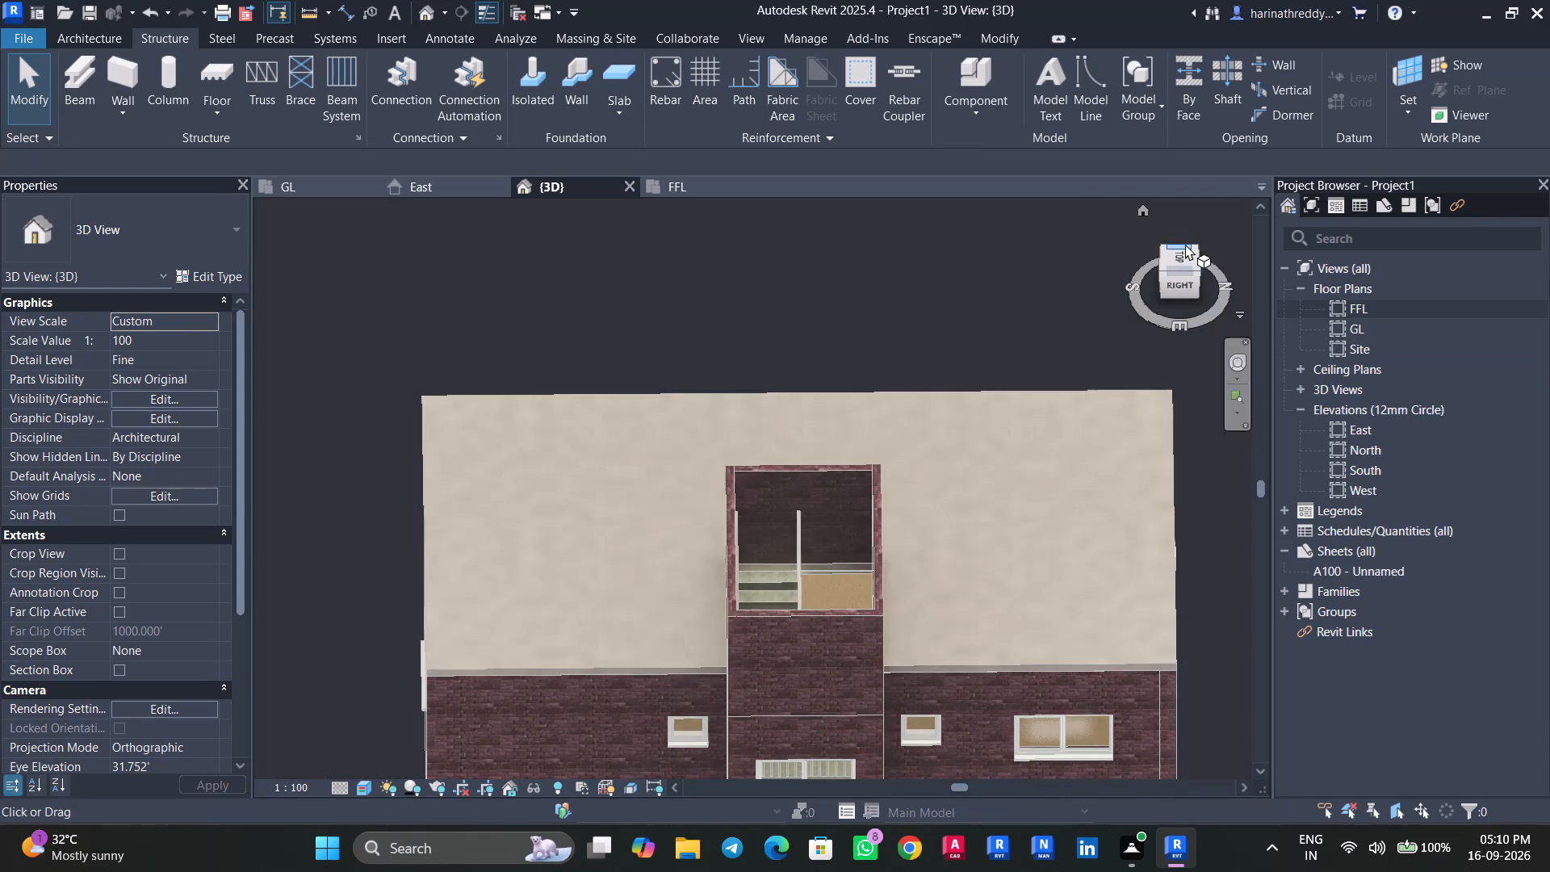
pyautogui.click(1185, 258)
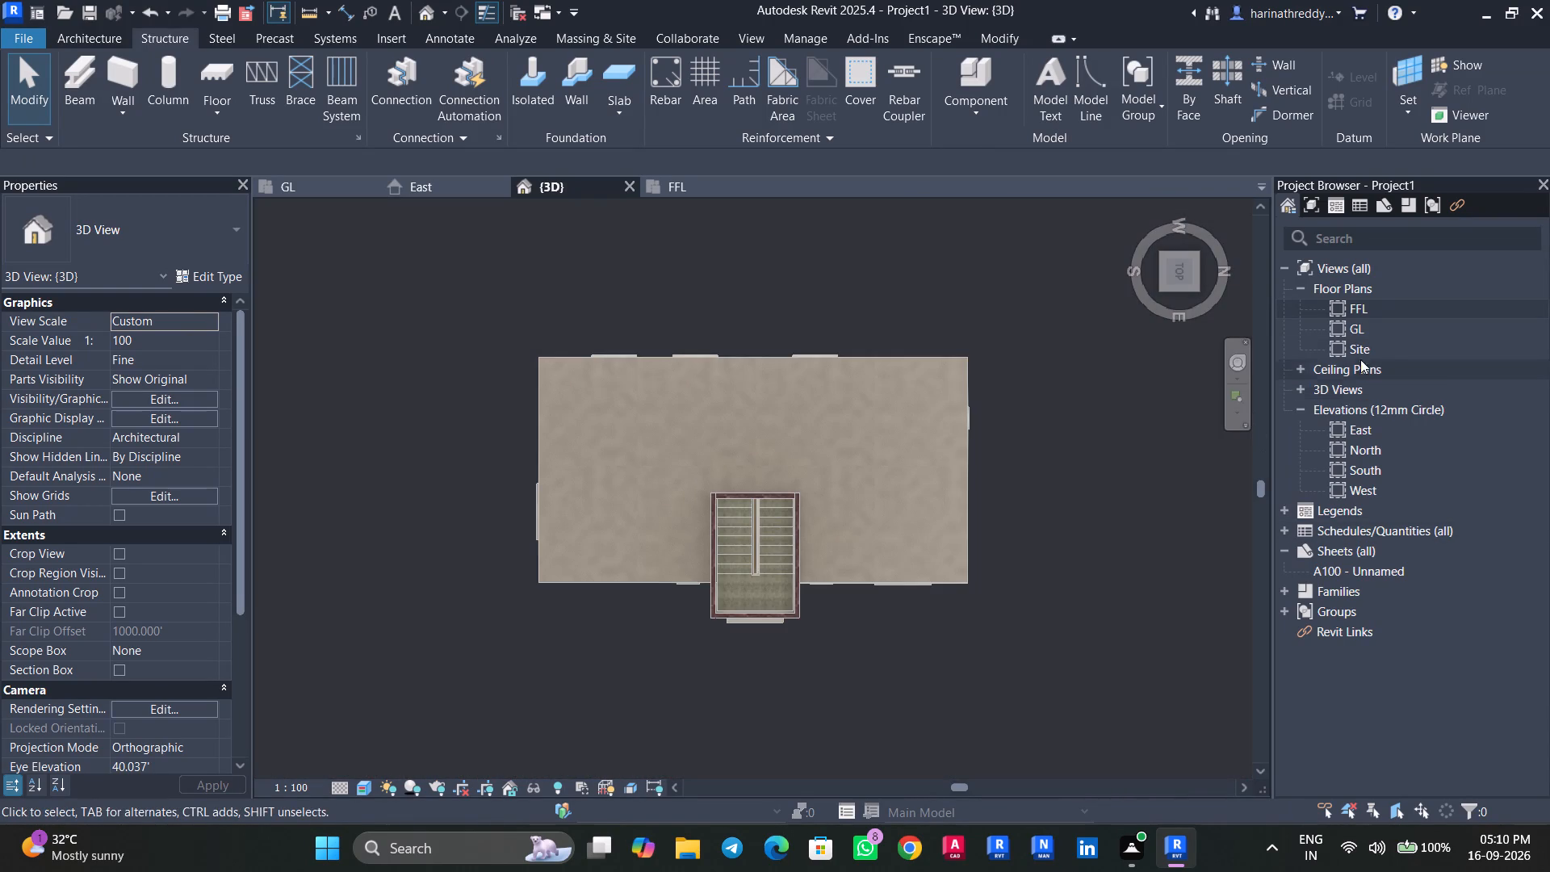
pyautogui.doubleClick(1362, 316)
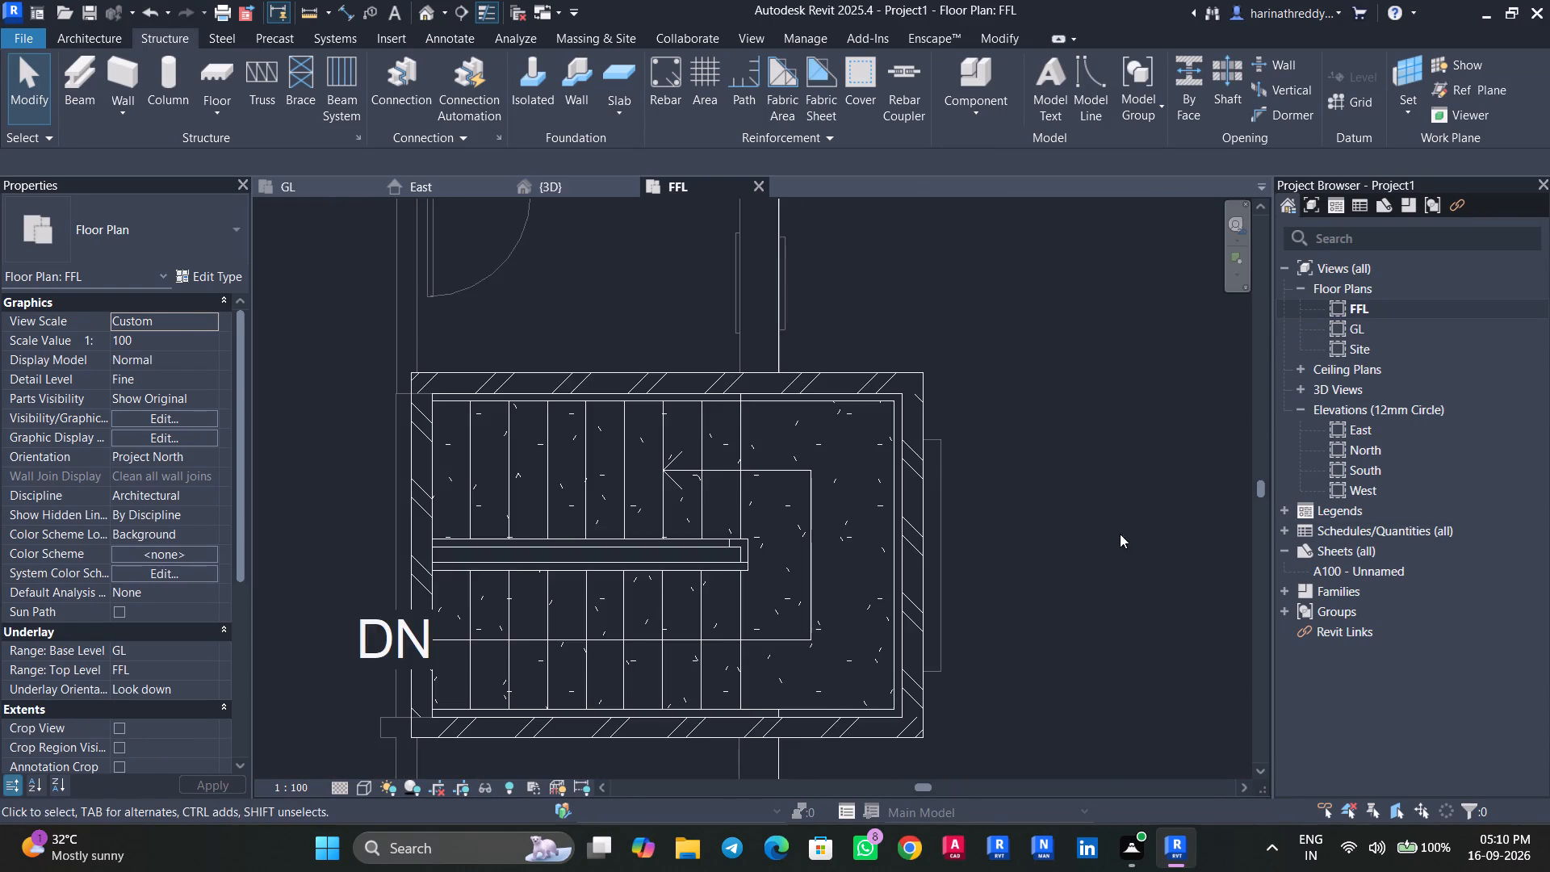
pyautogui.scroll(-2, 1120, 534)
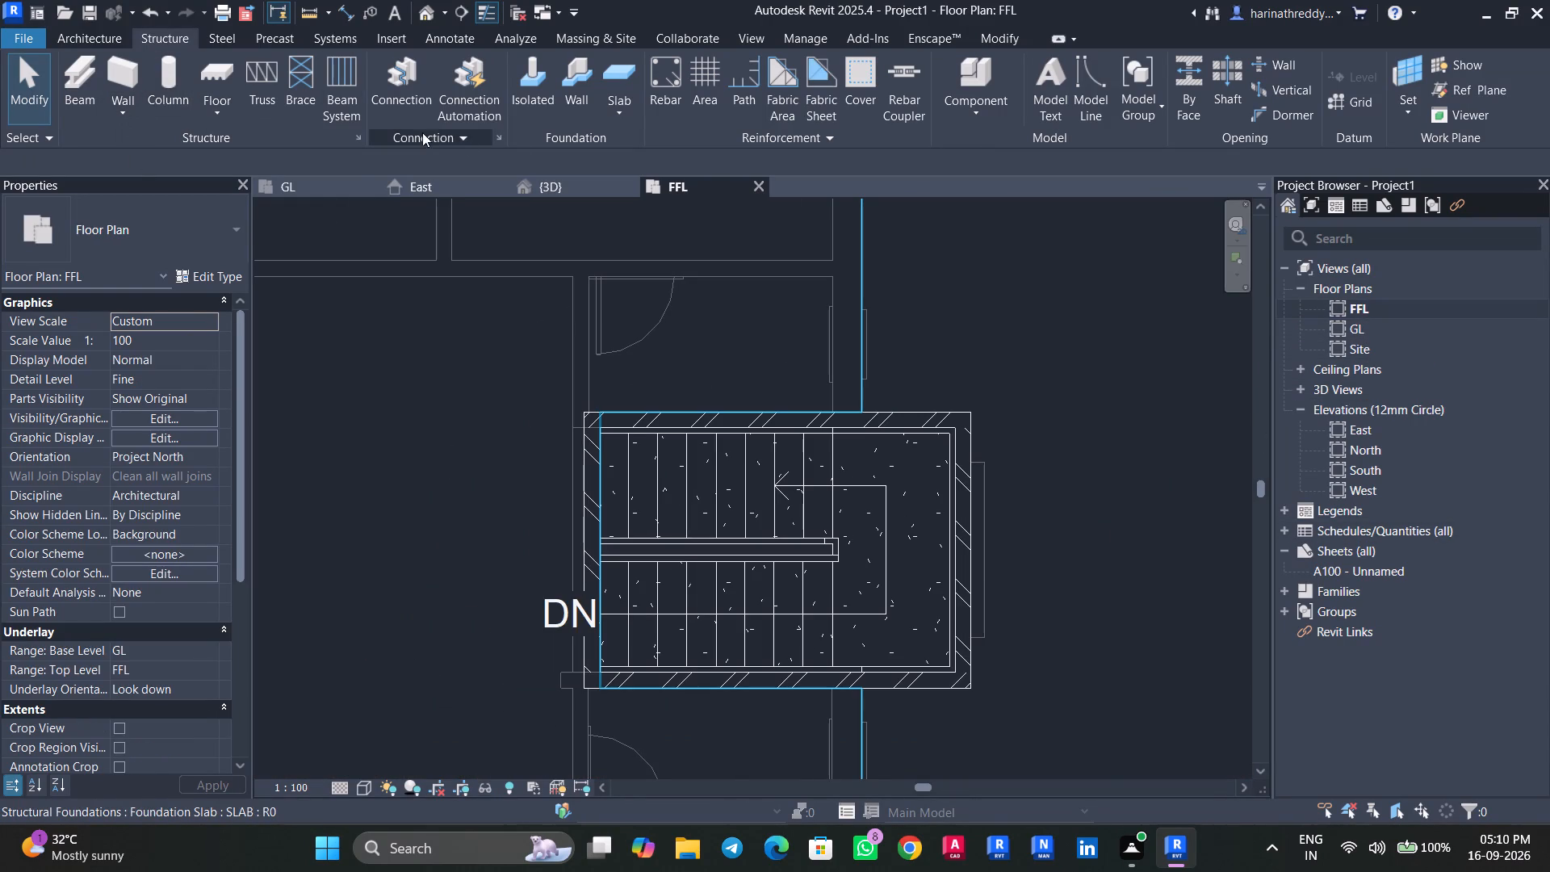
pyautogui.click(608, 114)
pyautogui.click(639, 151)
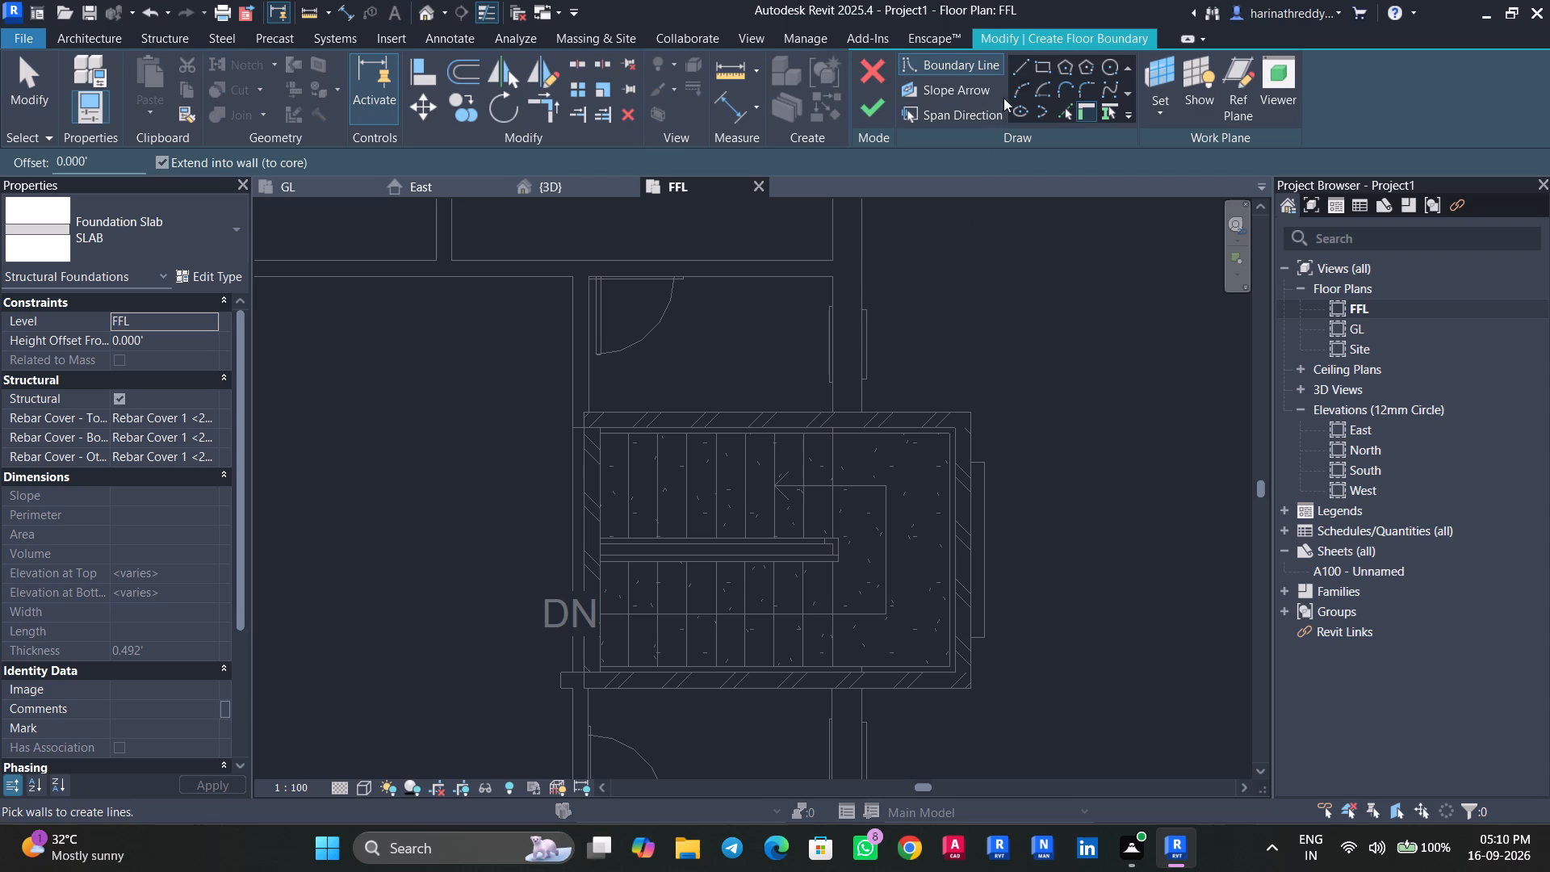
pyautogui.click(1039, 68)
pyautogui.click(589, 414)
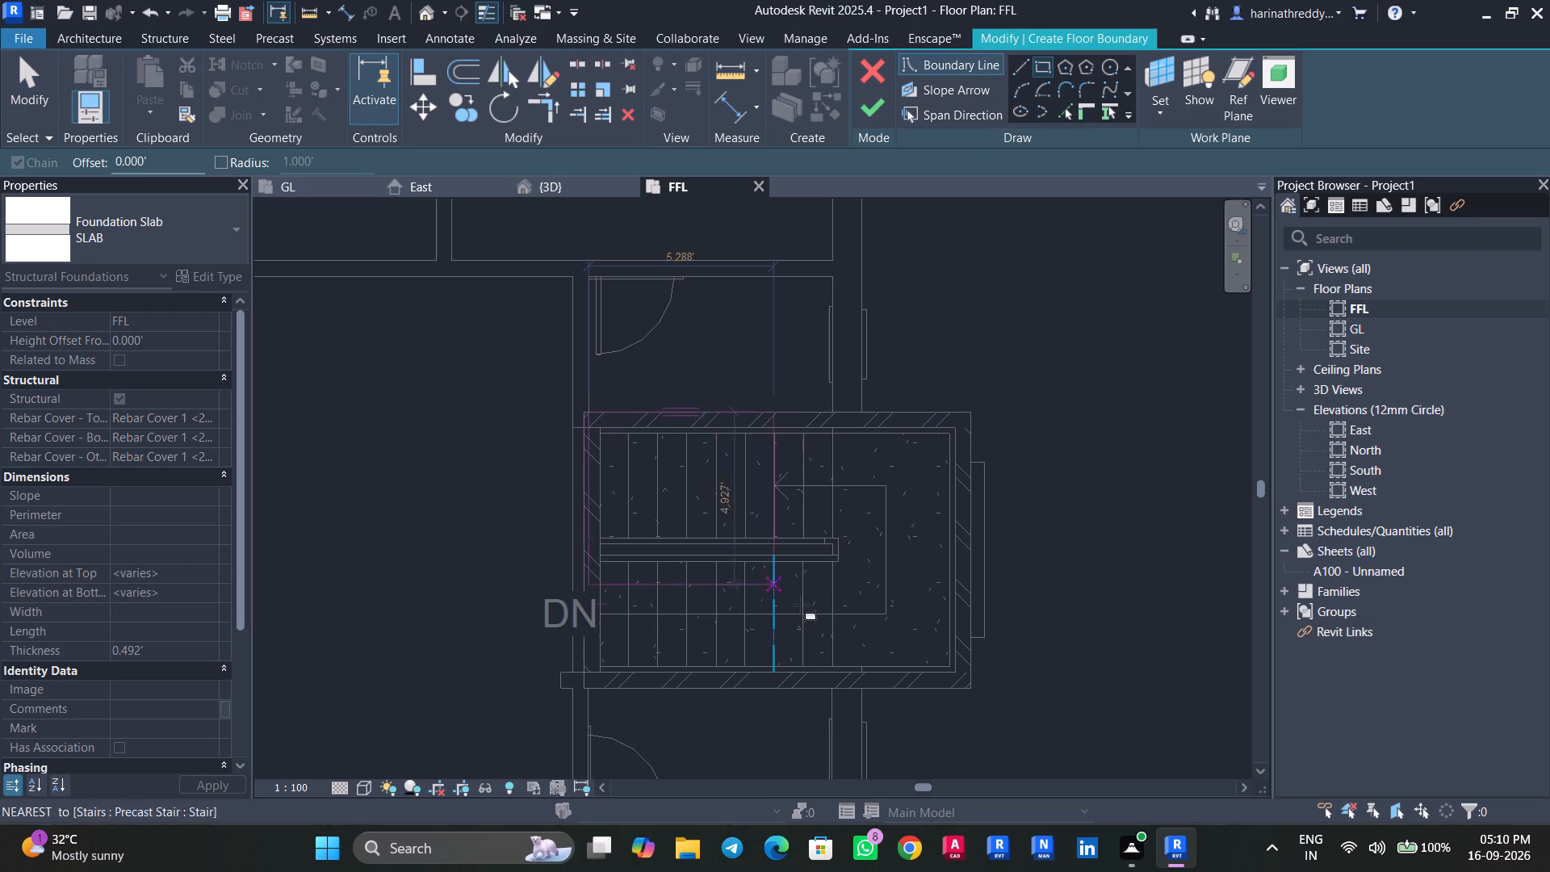
pyautogui.click(970, 686)
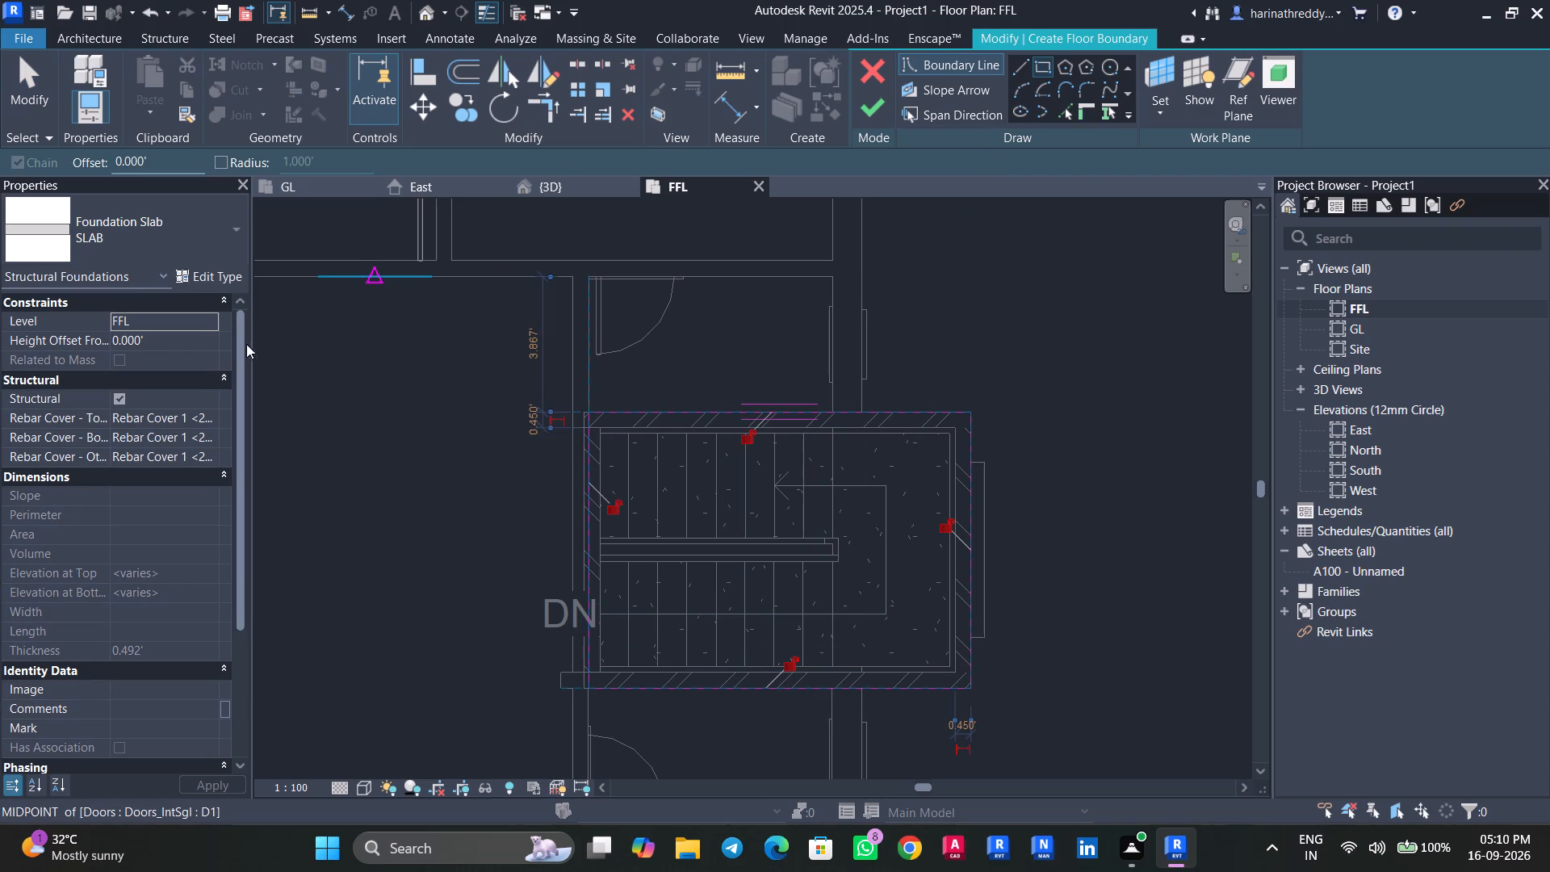
# Set the new slab's height offset to 150 mm and finish it, attaching the walls below to its bottom.
pyautogui.click(144, 346)
pyautogui.moveTo(147, 344); pyautogui.dragTo(98, 343)
pyautogui.write('150MM')
pyautogui.press('Return')
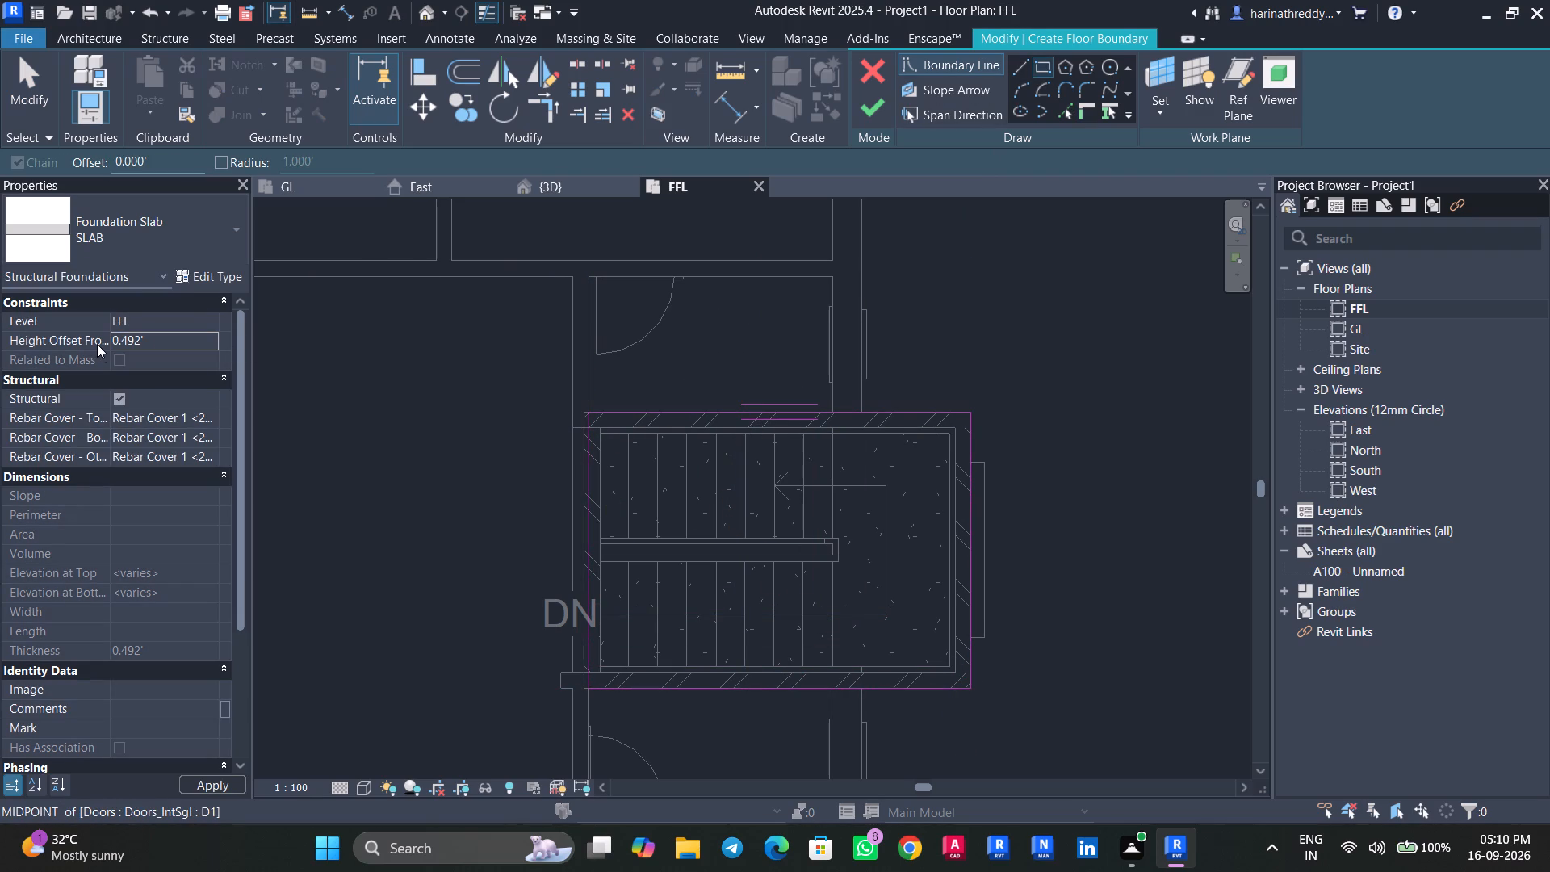
pyautogui.click(881, 108)
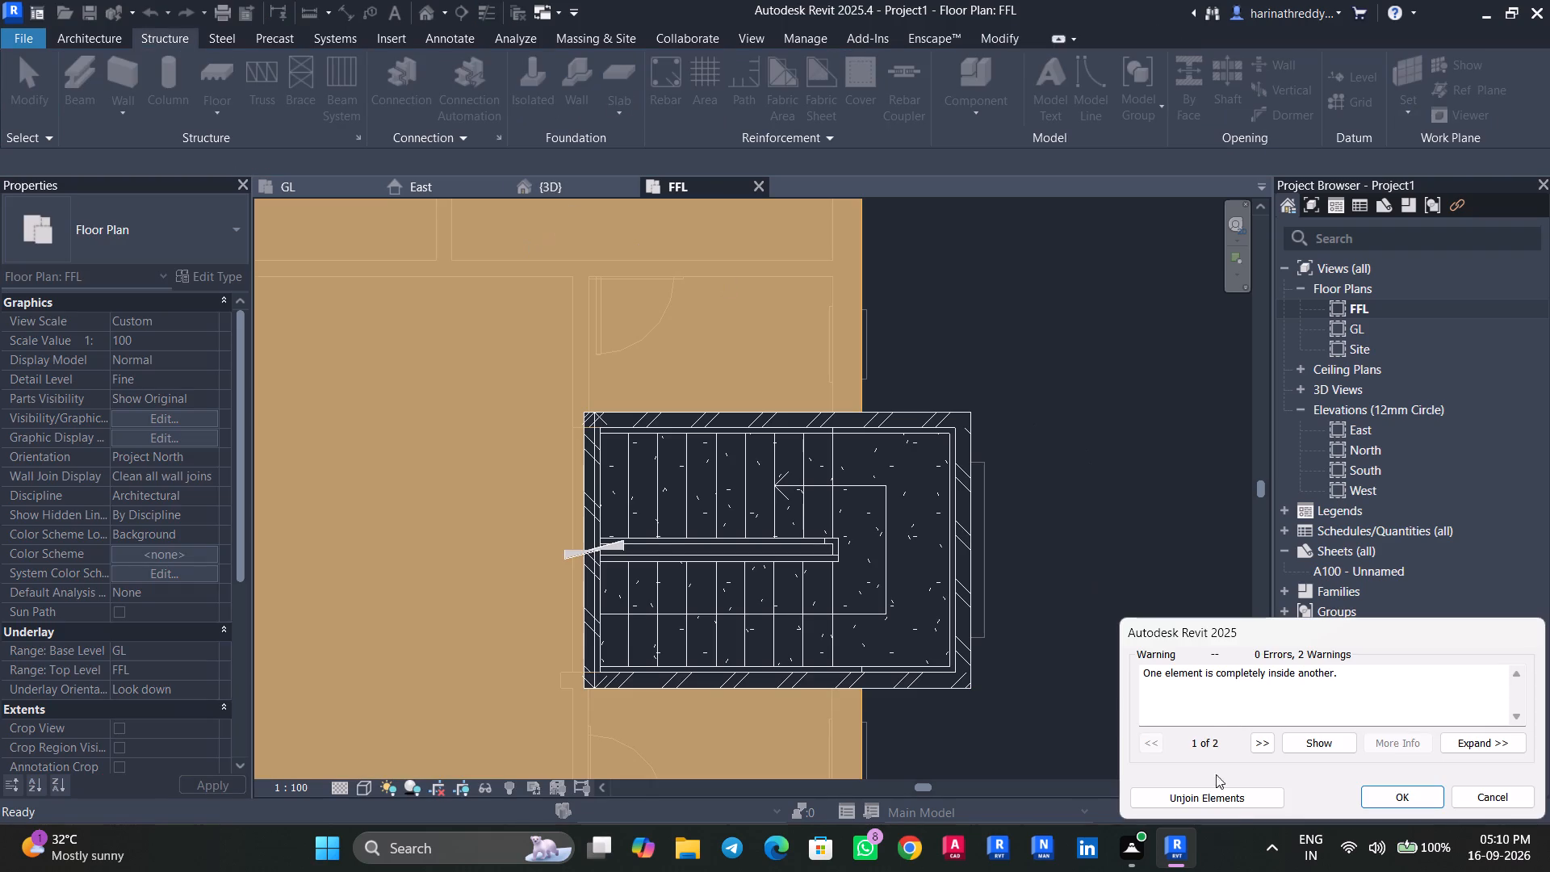
pyautogui.click(1233, 803)
pyautogui.click(825, 439)
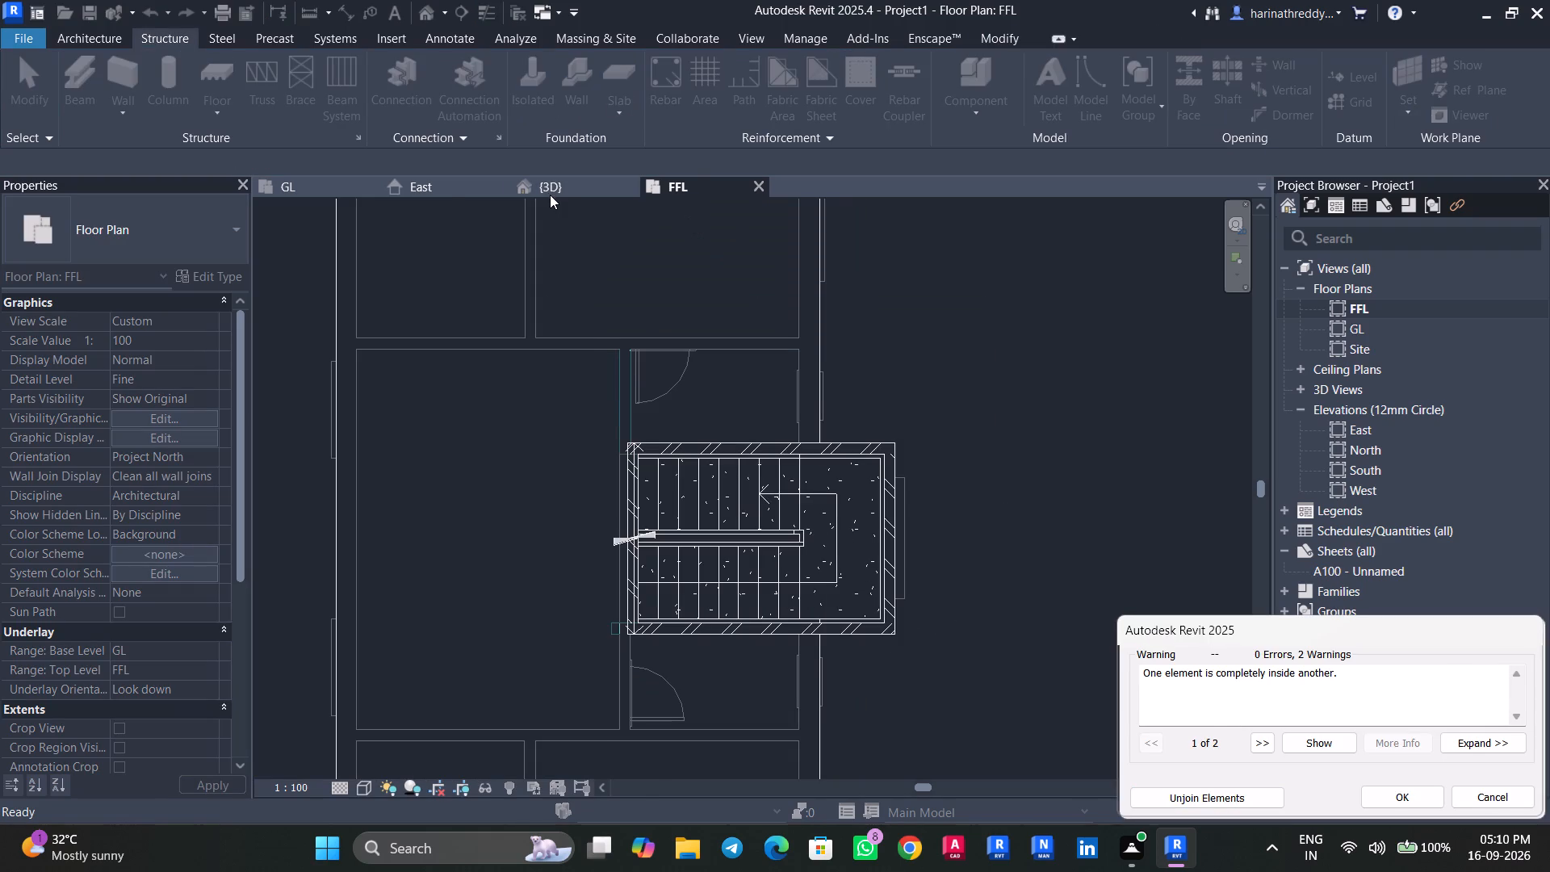
pyautogui.click(547, 192)
pyautogui.click(552, 191)
pyautogui.click(1397, 794)
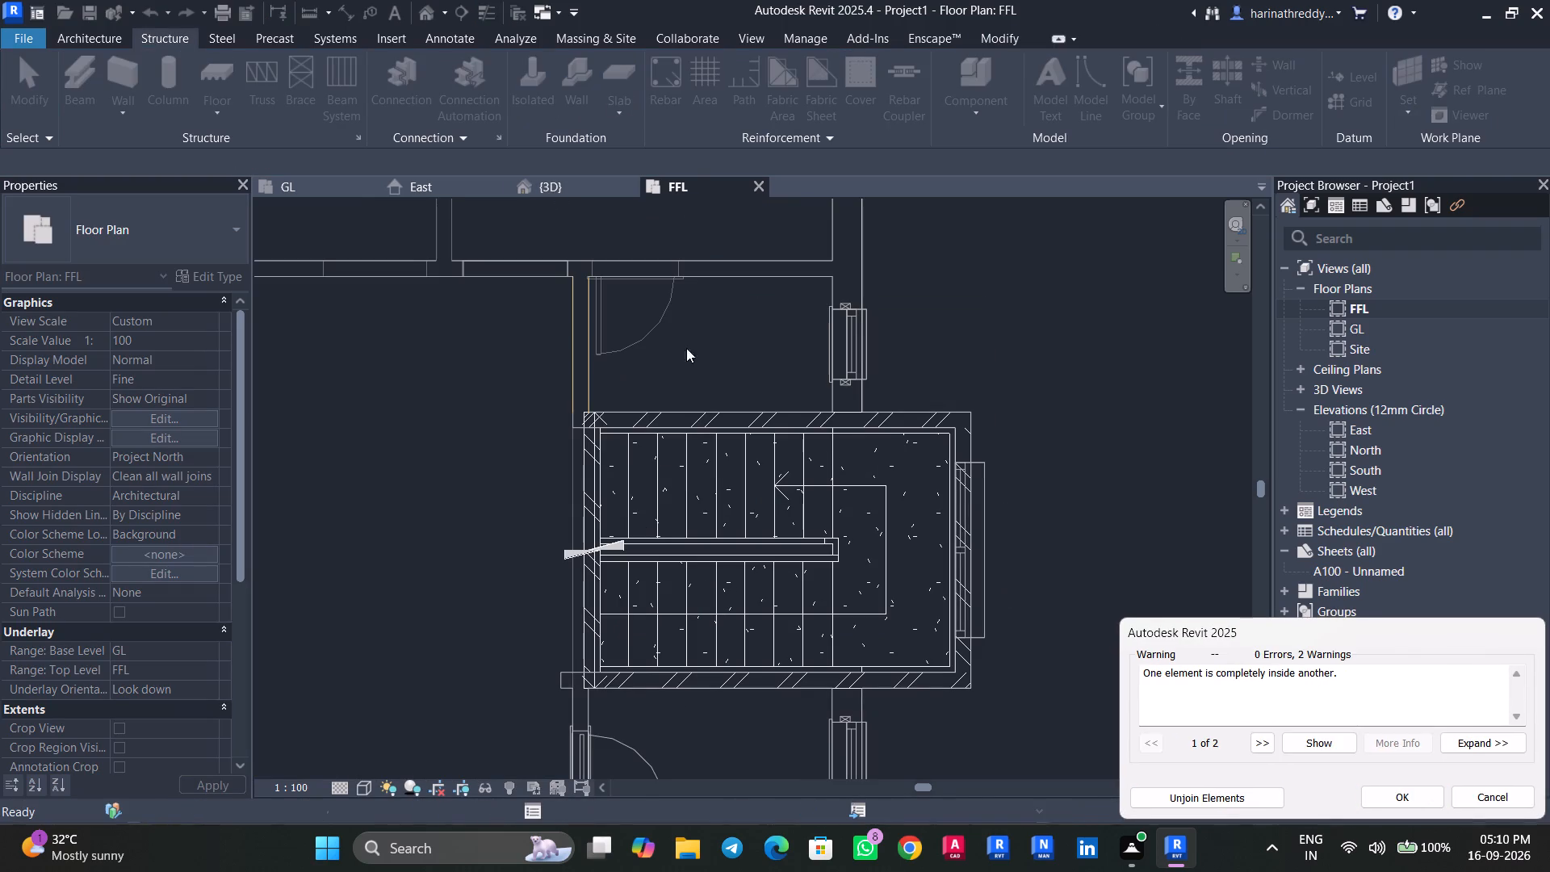
pyautogui.press('Escape')
# Examine the stair headroom and roof slab from several sides in 3D, undoing the last action.
pyautogui.click(568, 194)
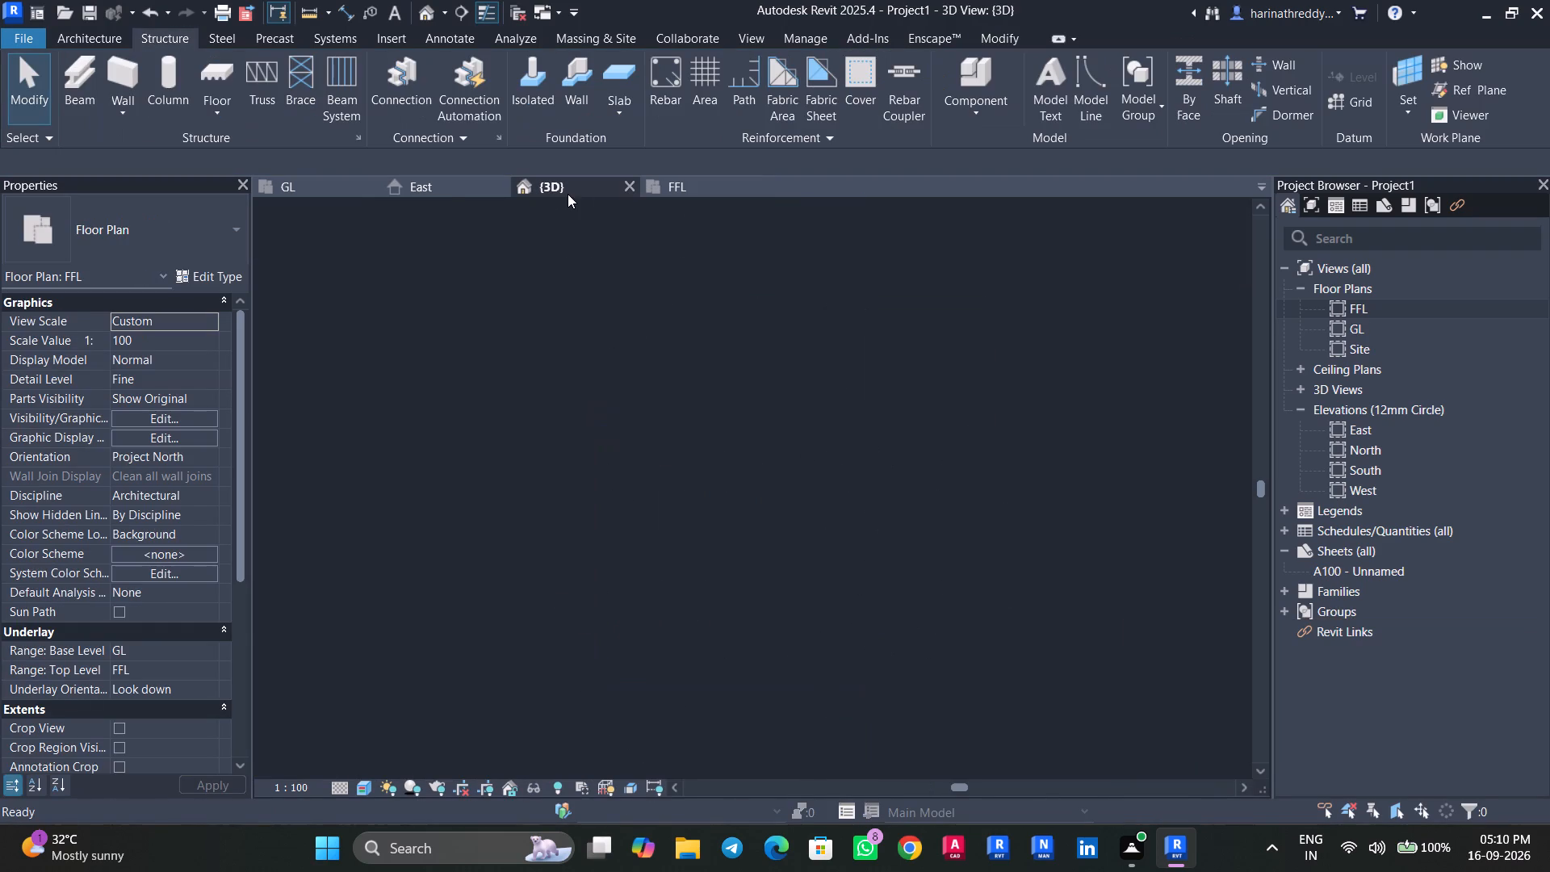
pyautogui.keyDown('shift'); pyautogui.moveTo(1068, 640); pyautogui.dragTo(916, 0, button='middle'); pyautogui.keyUp('shift')
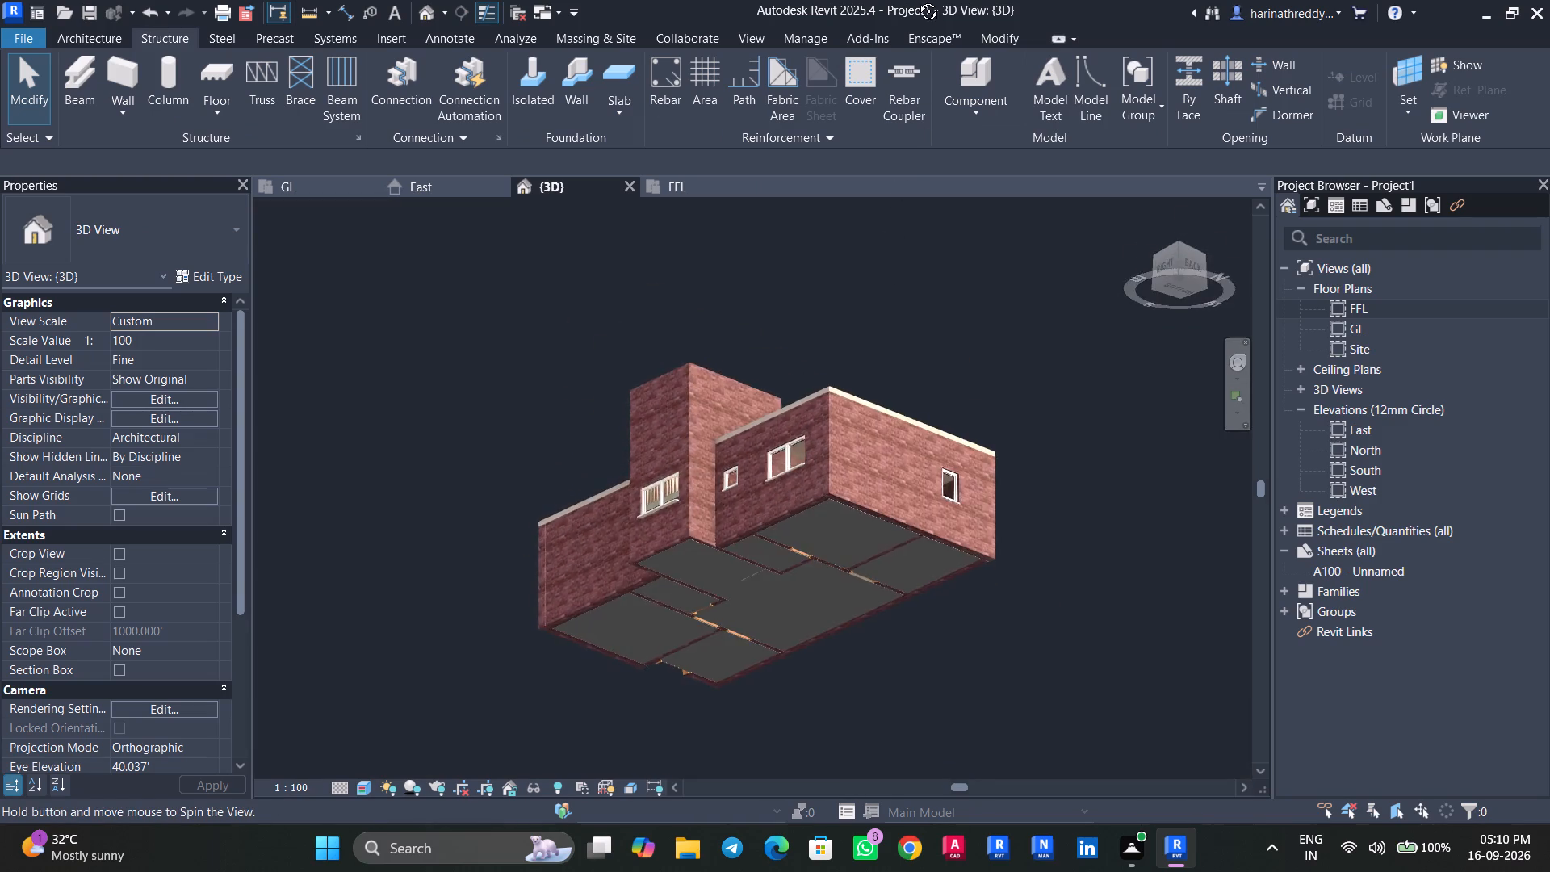
pyautogui.keyDown('shift'); pyautogui.moveTo(916, 0); pyautogui.dragTo(907, 392, button='middle'); pyautogui.keyUp('shift')
pyautogui.keyDown('shift'); pyautogui.moveTo(1070, 396); pyautogui.dragTo(1063, 391, button='middle'); pyautogui.keyUp('shift')
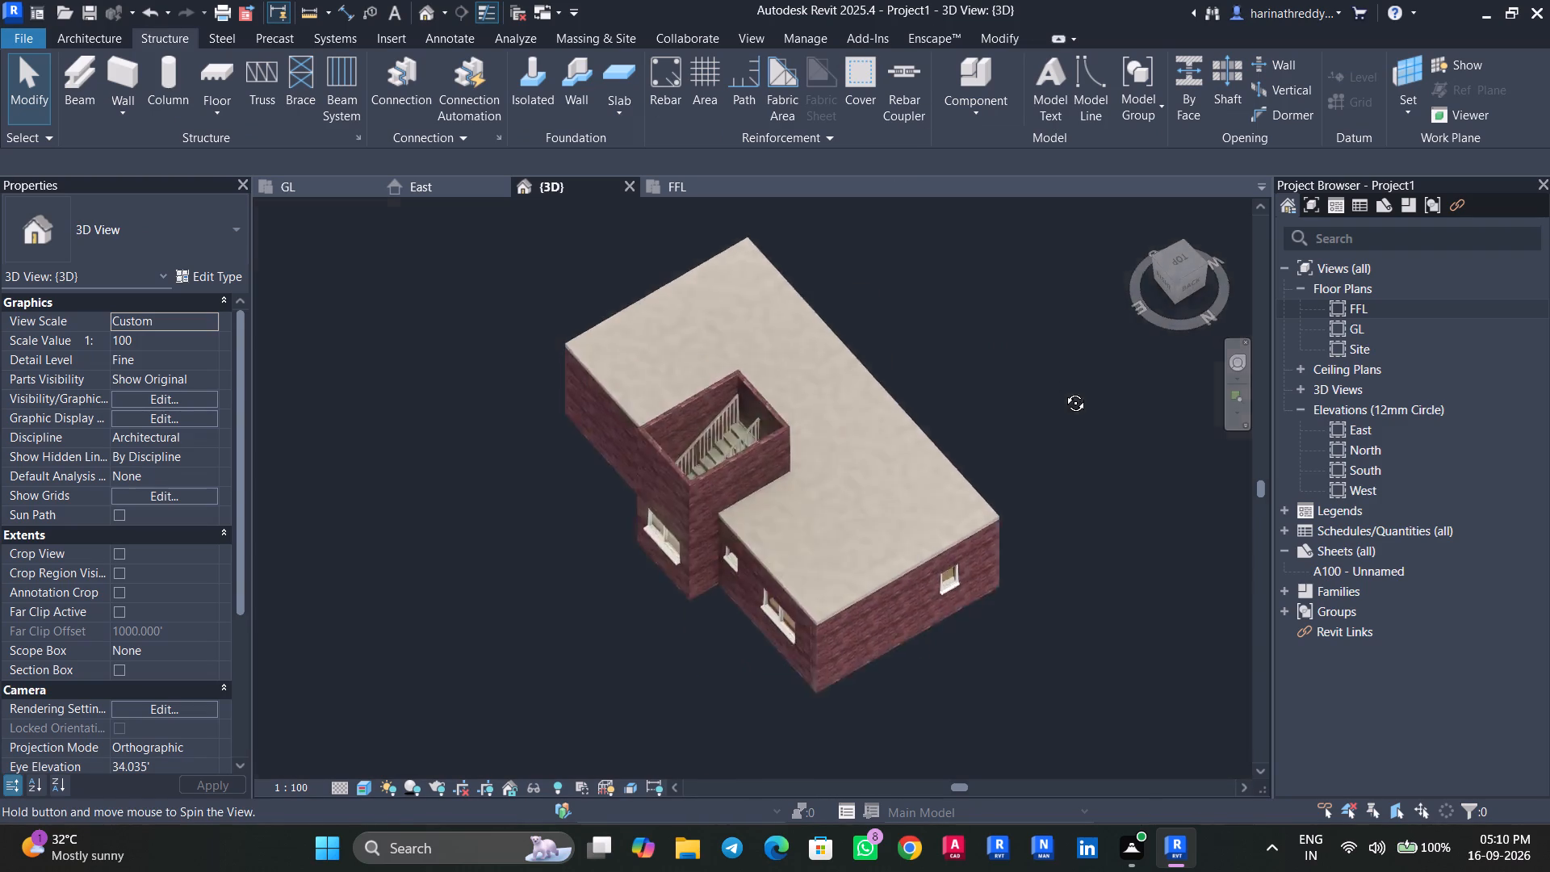
pyautogui.keyDown('shift'); pyautogui.moveTo(1063, 391); pyautogui.dragTo(639, 159, button='middle'); pyautogui.keyUp('shift')
pyautogui.hotkey('ctrl', 'z')
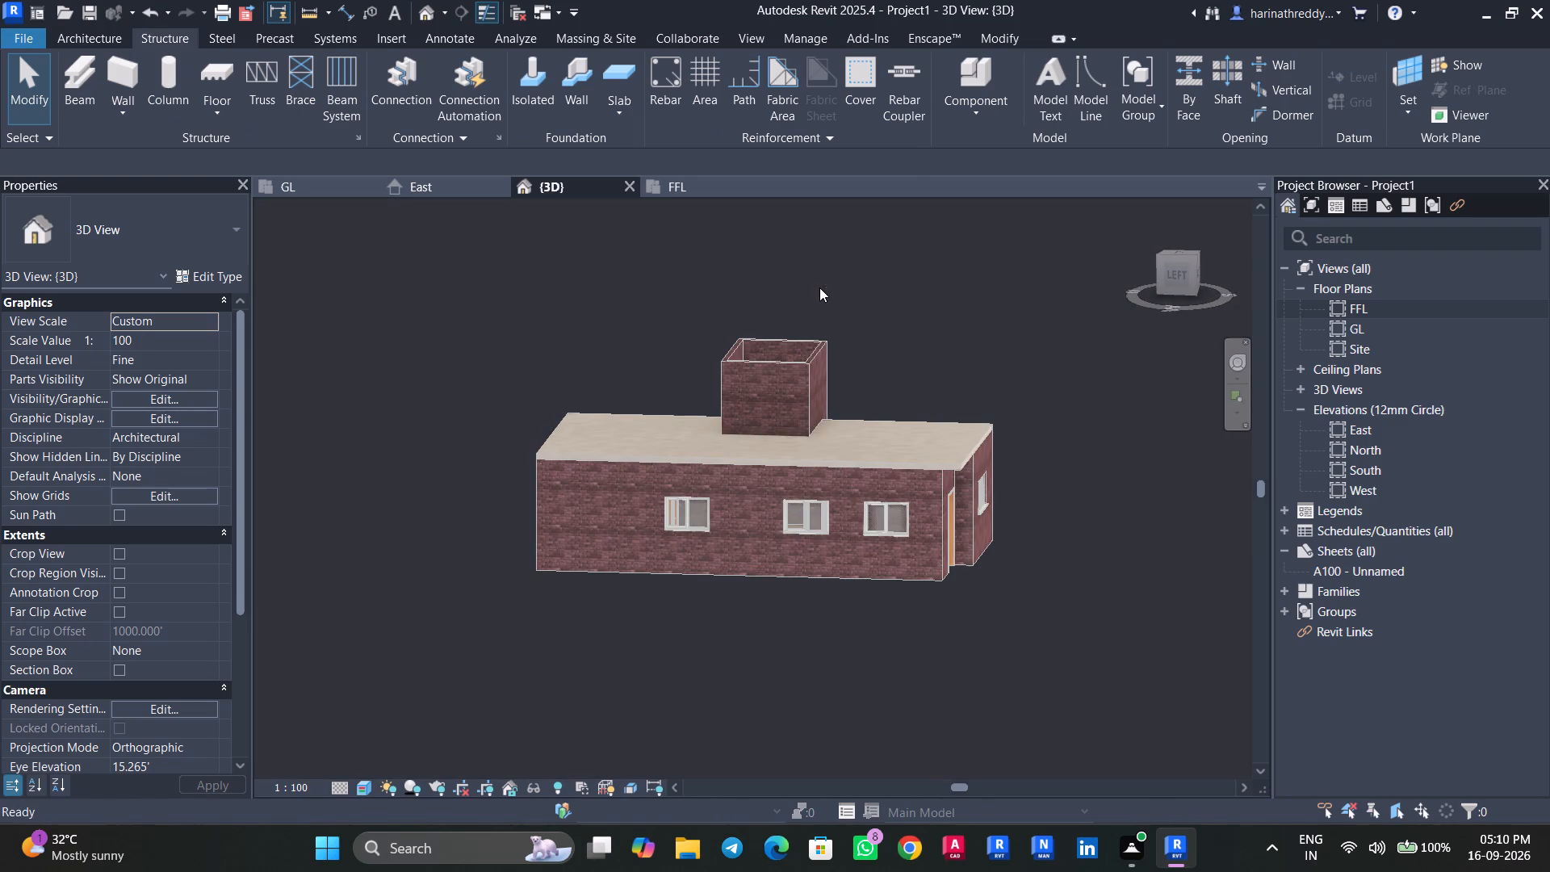
pyautogui.keyDown('shift'); pyautogui.moveTo(982, 342); pyautogui.dragTo(1021, 561, button='middle'); pyautogui.keyUp('shift')
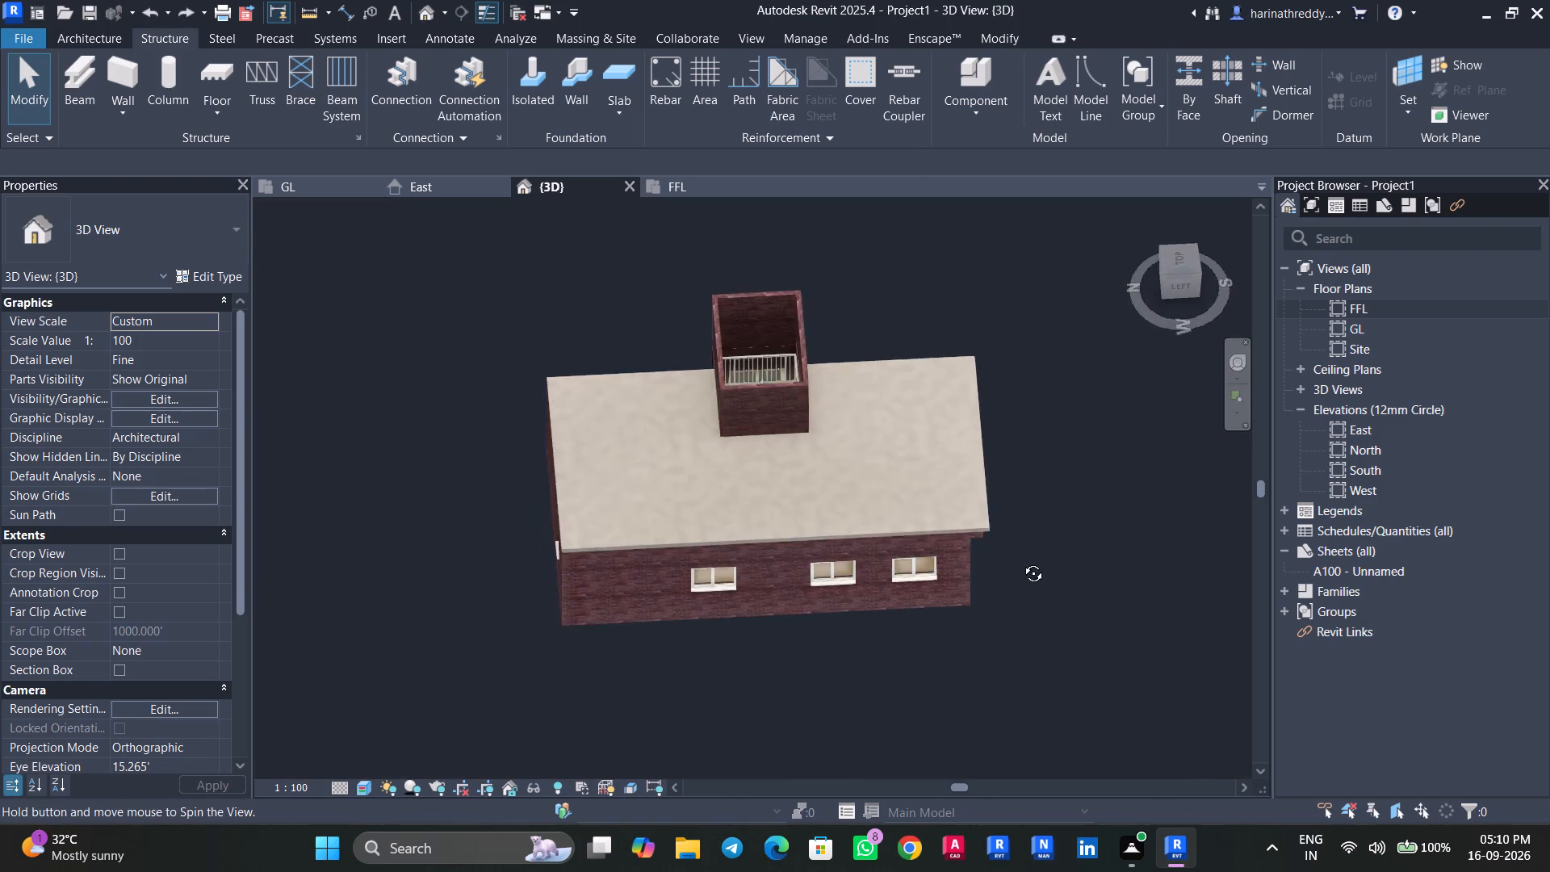
pyautogui.keyDown('shift'); pyautogui.moveTo(1021, 561); pyautogui.dragTo(740, 140, button='middle'); pyautogui.keyUp('shift')
pyautogui.scroll(5, 919, 539)
pyautogui.keyDown('shift'); pyautogui.moveTo(962, 548); pyautogui.dragTo(777, 639, button='middle'); pyautogui.keyUp('shift')
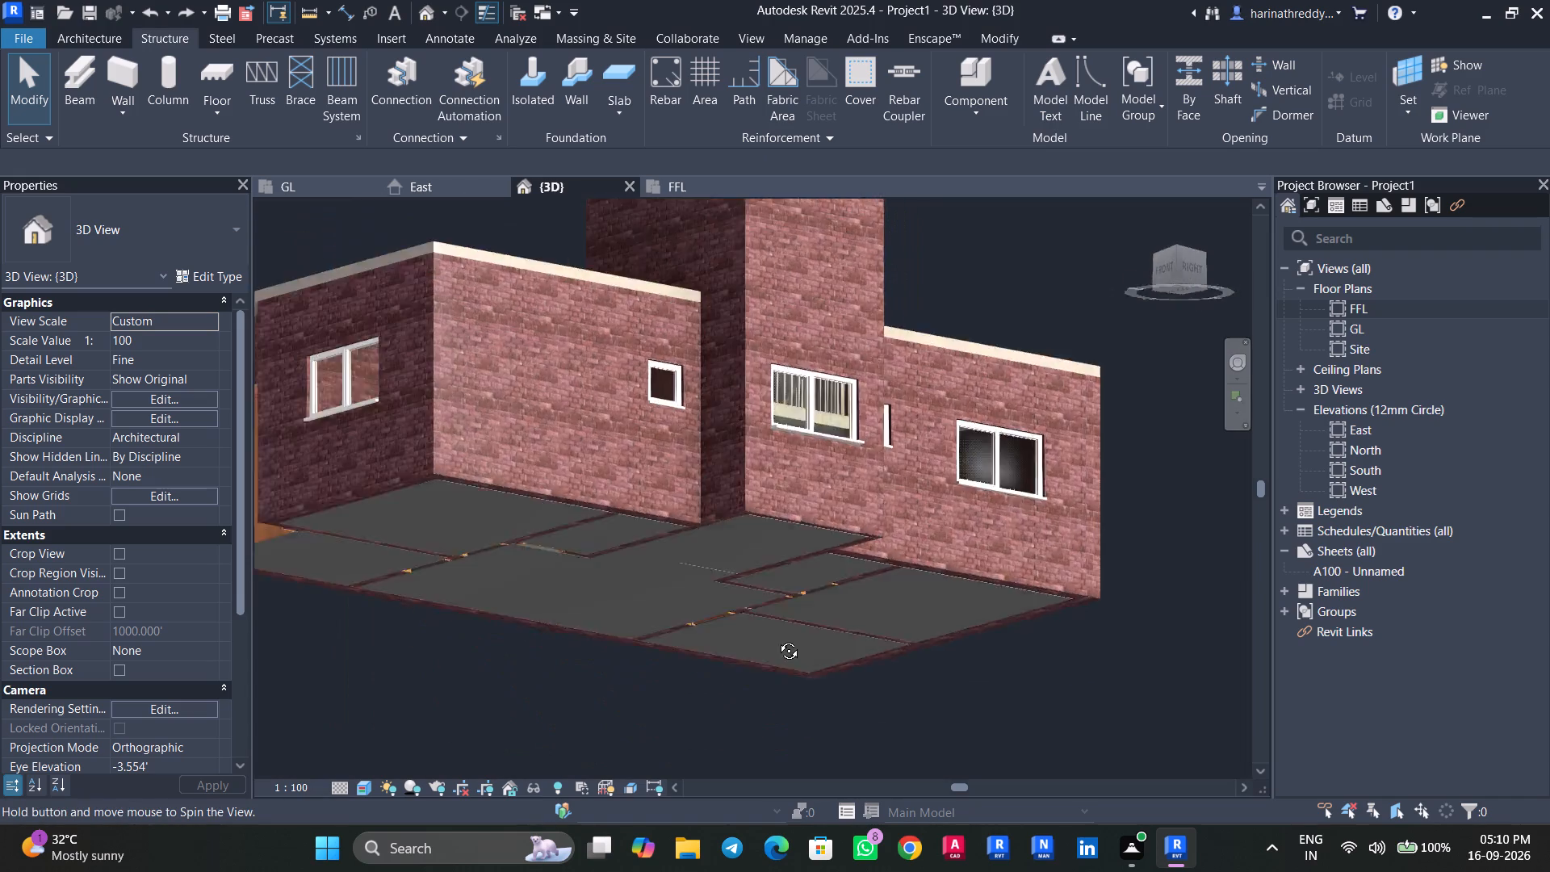
pyautogui.keyDown('shift'); pyautogui.moveTo(777, 639); pyautogui.dragTo(744, 772, button='middle'); pyautogui.keyUp('shift')
pyautogui.scroll(4, 740, 510)
pyautogui.keyDown('shift'); pyautogui.moveTo(1093, 639); pyautogui.dragTo(1058, 763, button='middle'); pyautogui.keyUp('shift')
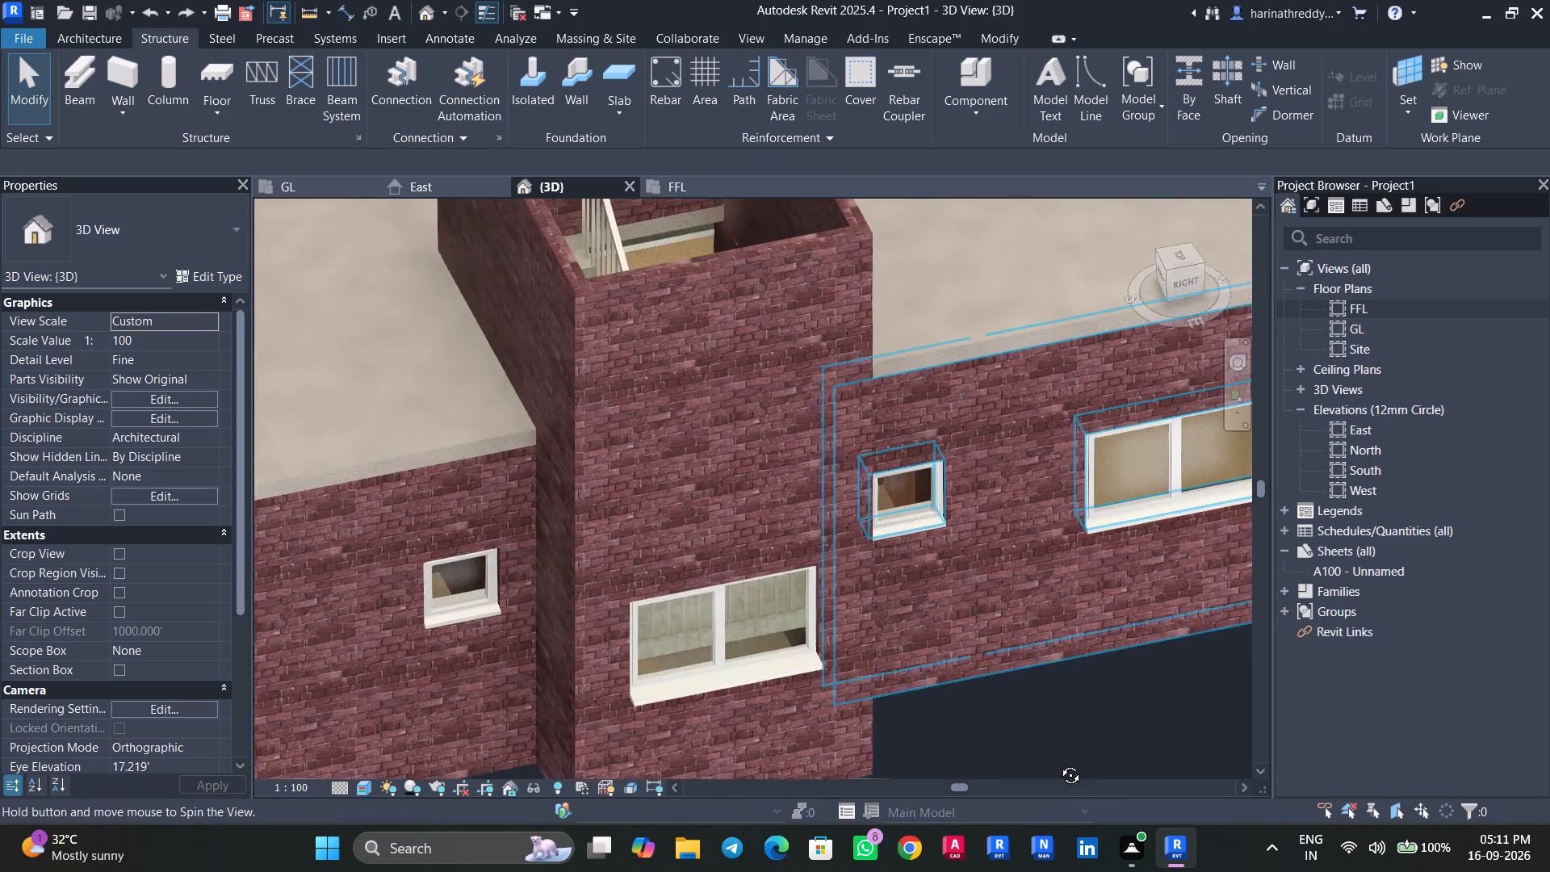
pyautogui.keyDown('shift'); pyautogui.moveTo(1058, 763); pyautogui.dragTo(1024, 811, button='middle'); pyautogui.keyUp('shift')
pyautogui.scroll(-3, 920, 425)
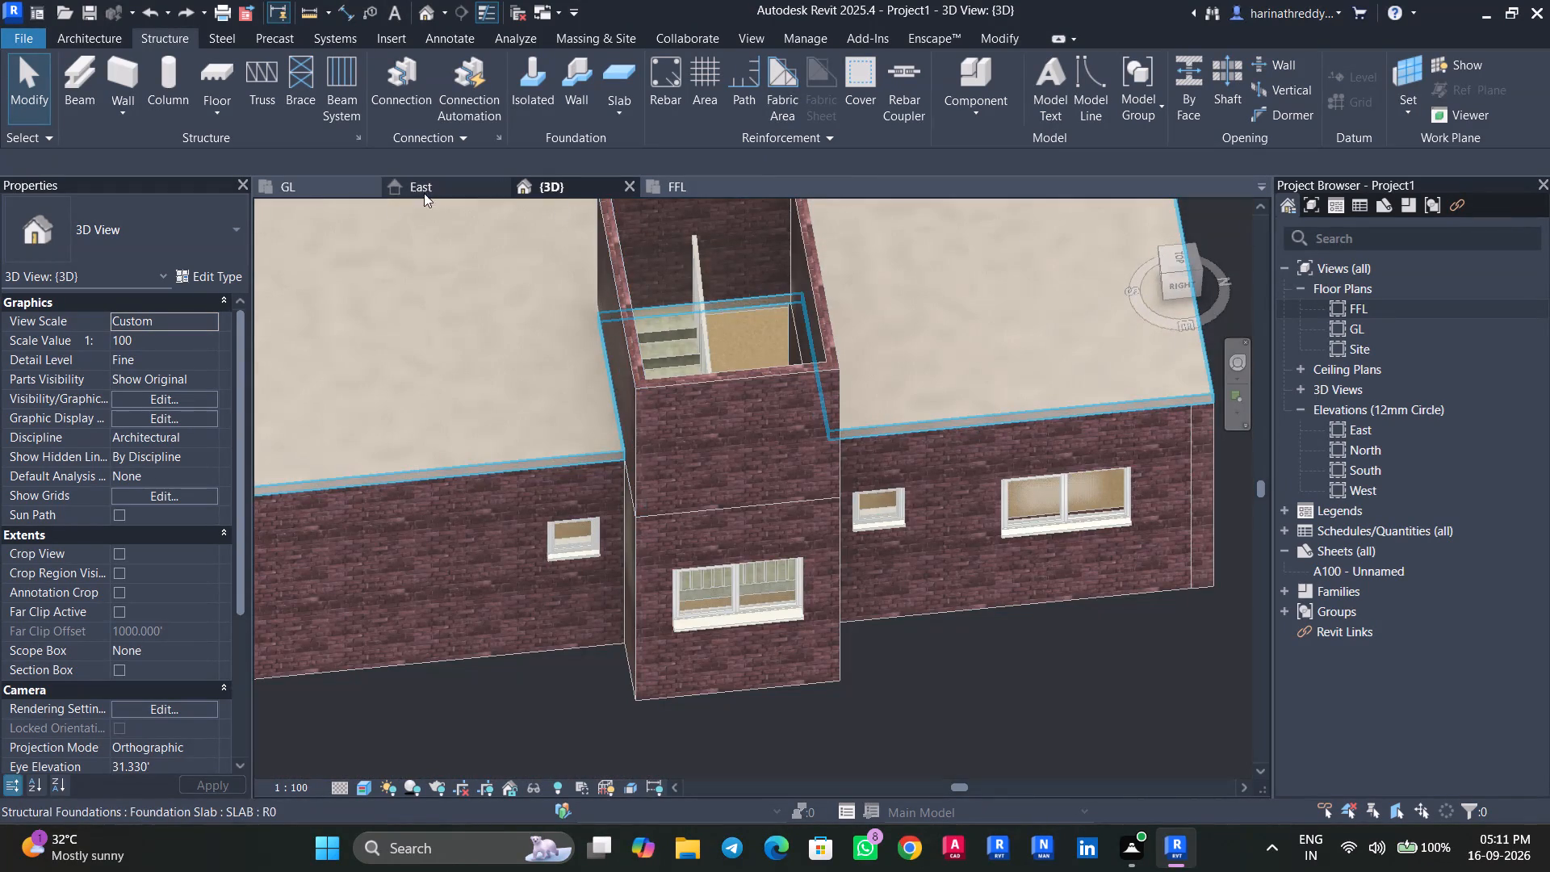
# Start another foundation slab on level FFL and sketch a rectangular boundary around the stair headroom walls.
pyautogui.click(685, 182)
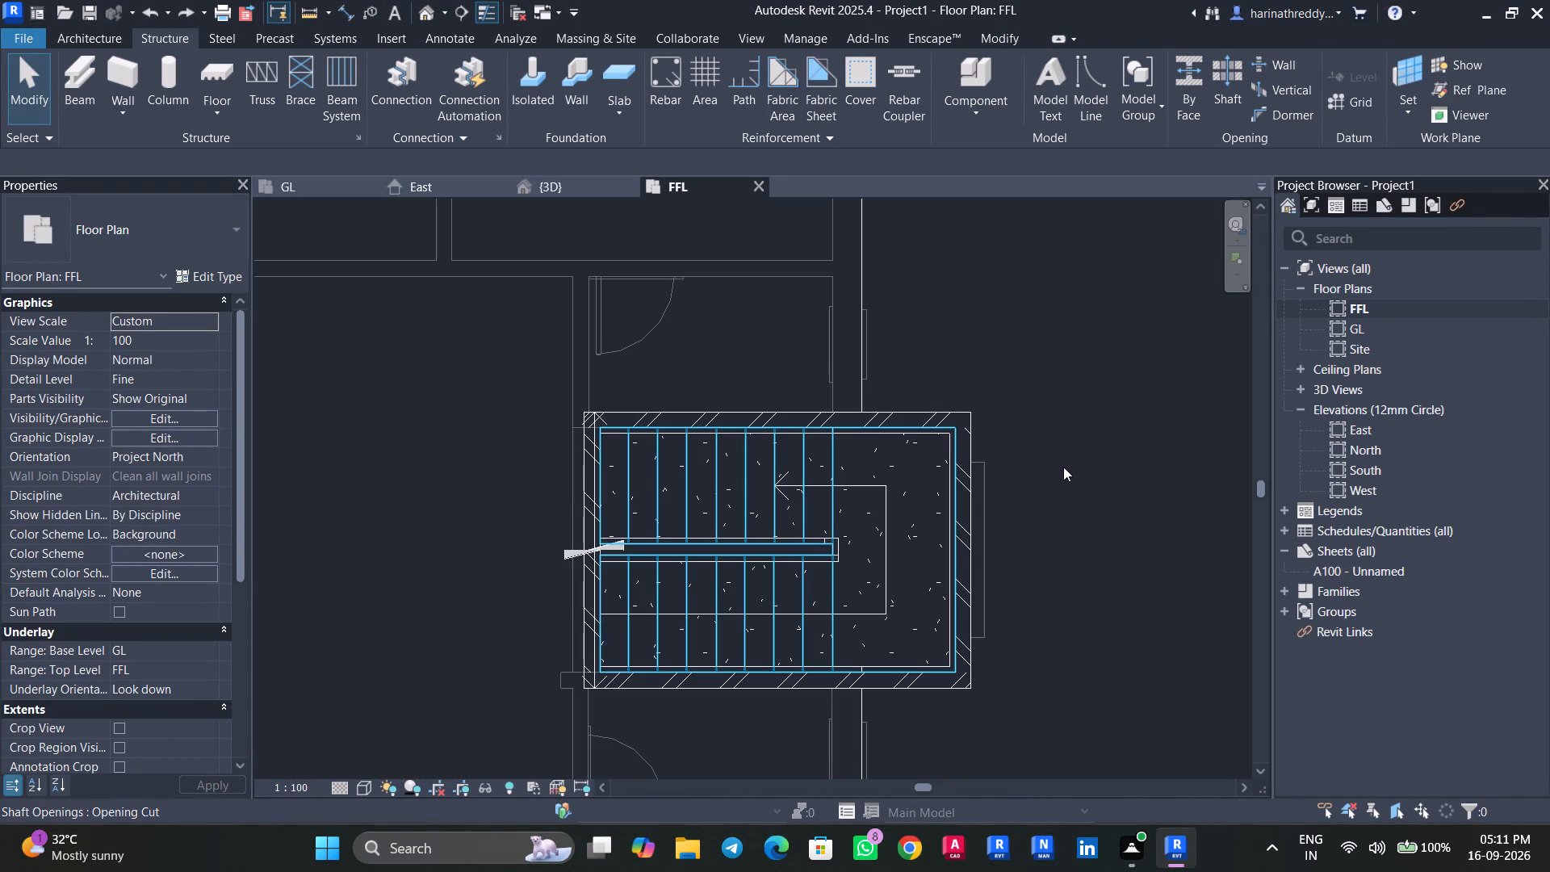
pyautogui.scroll(-1, 1066, 467)
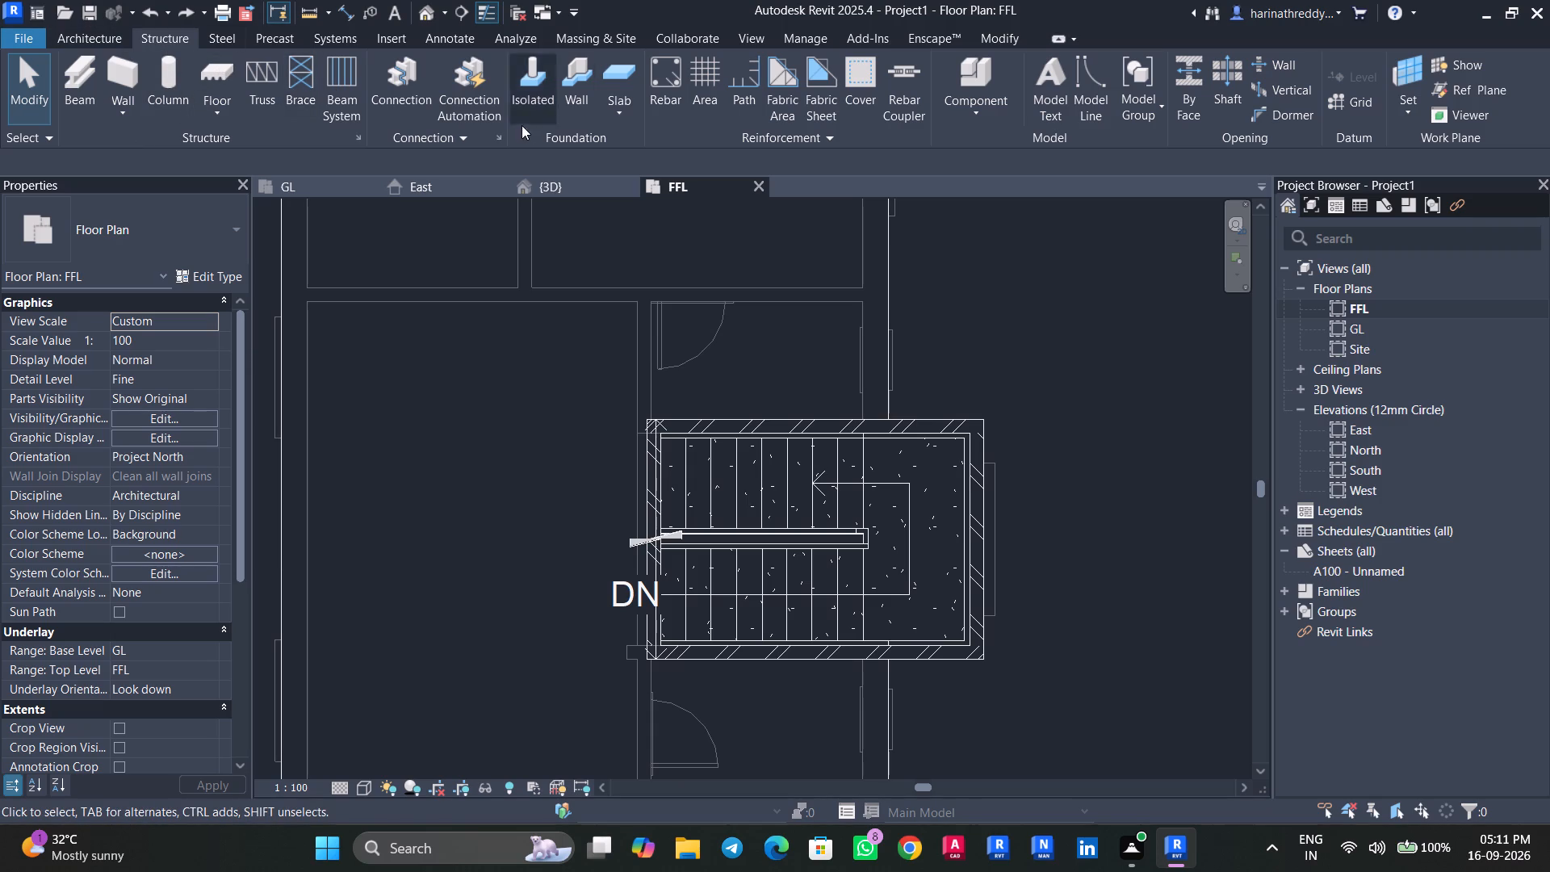
pyautogui.click(601, 116)
pyautogui.click(635, 150)
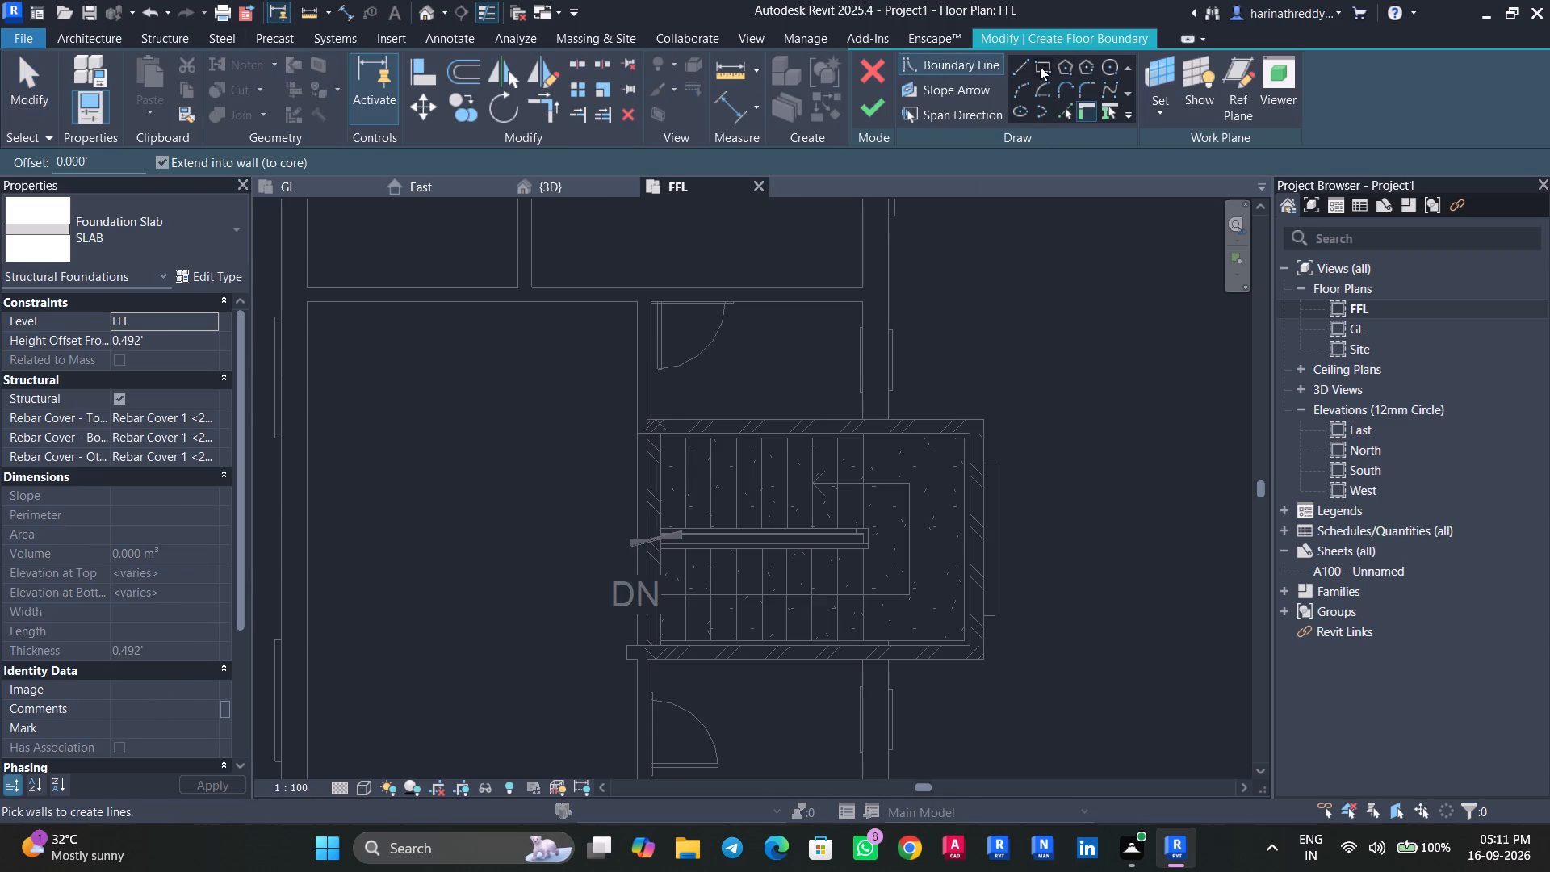
pyautogui.click(1040, 66)
pyautogui.click(649, 423)
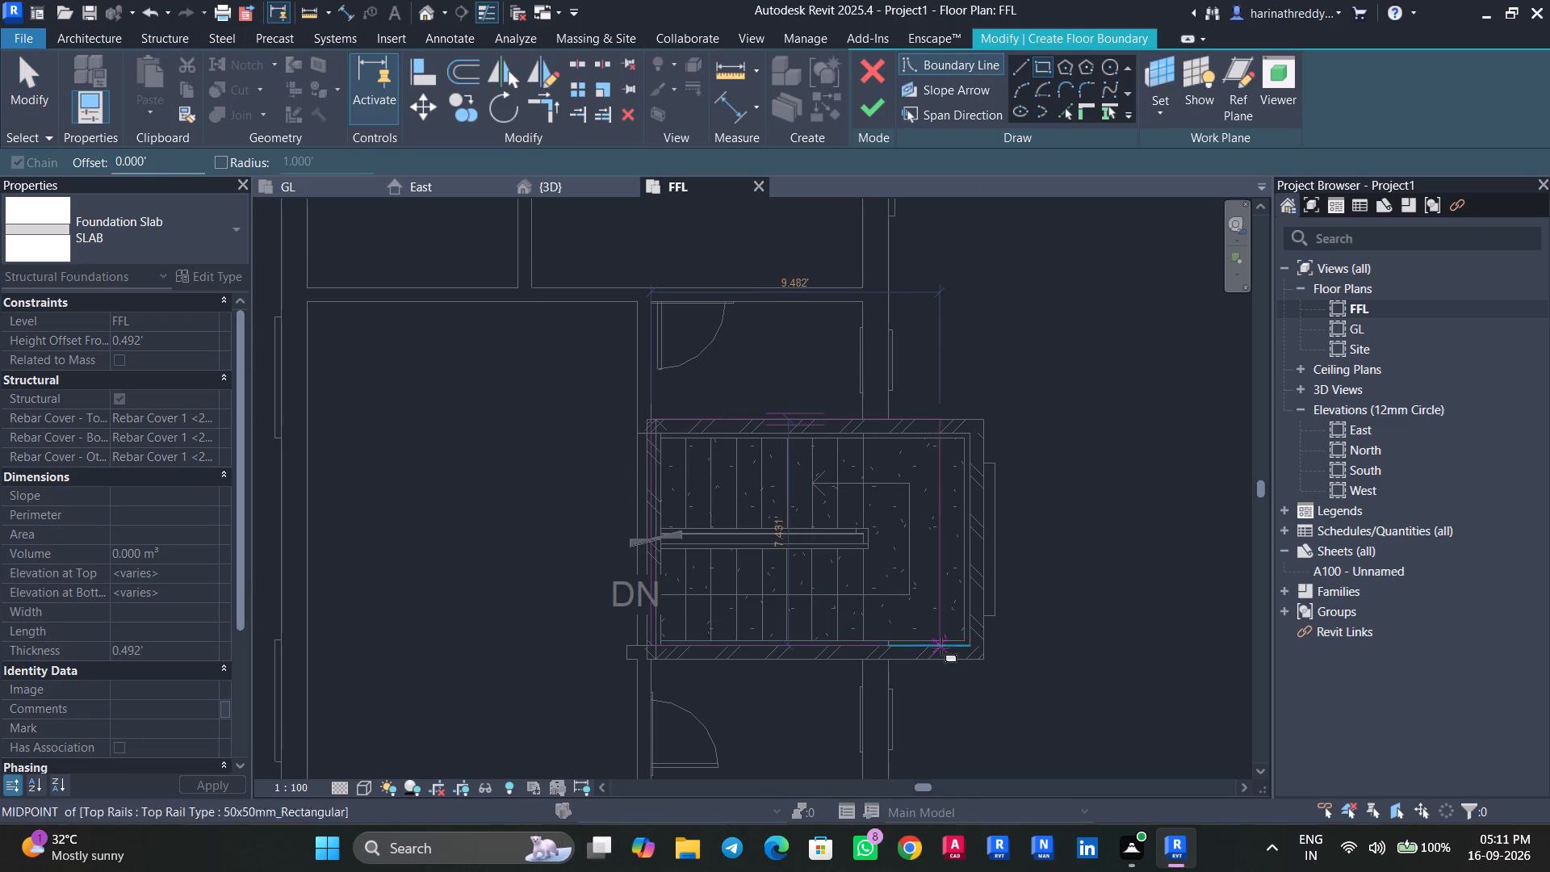
pyautogui.click(981, 666)
pyautogui.press('Escape')
pyautogui.press('Escape')
pyautogui.press('Escape')
# Move the slab's west boundary line to the headroom wall's outer face and finish the slab without attaching the walls.
pyautogui.scroll(4, 641, 472)
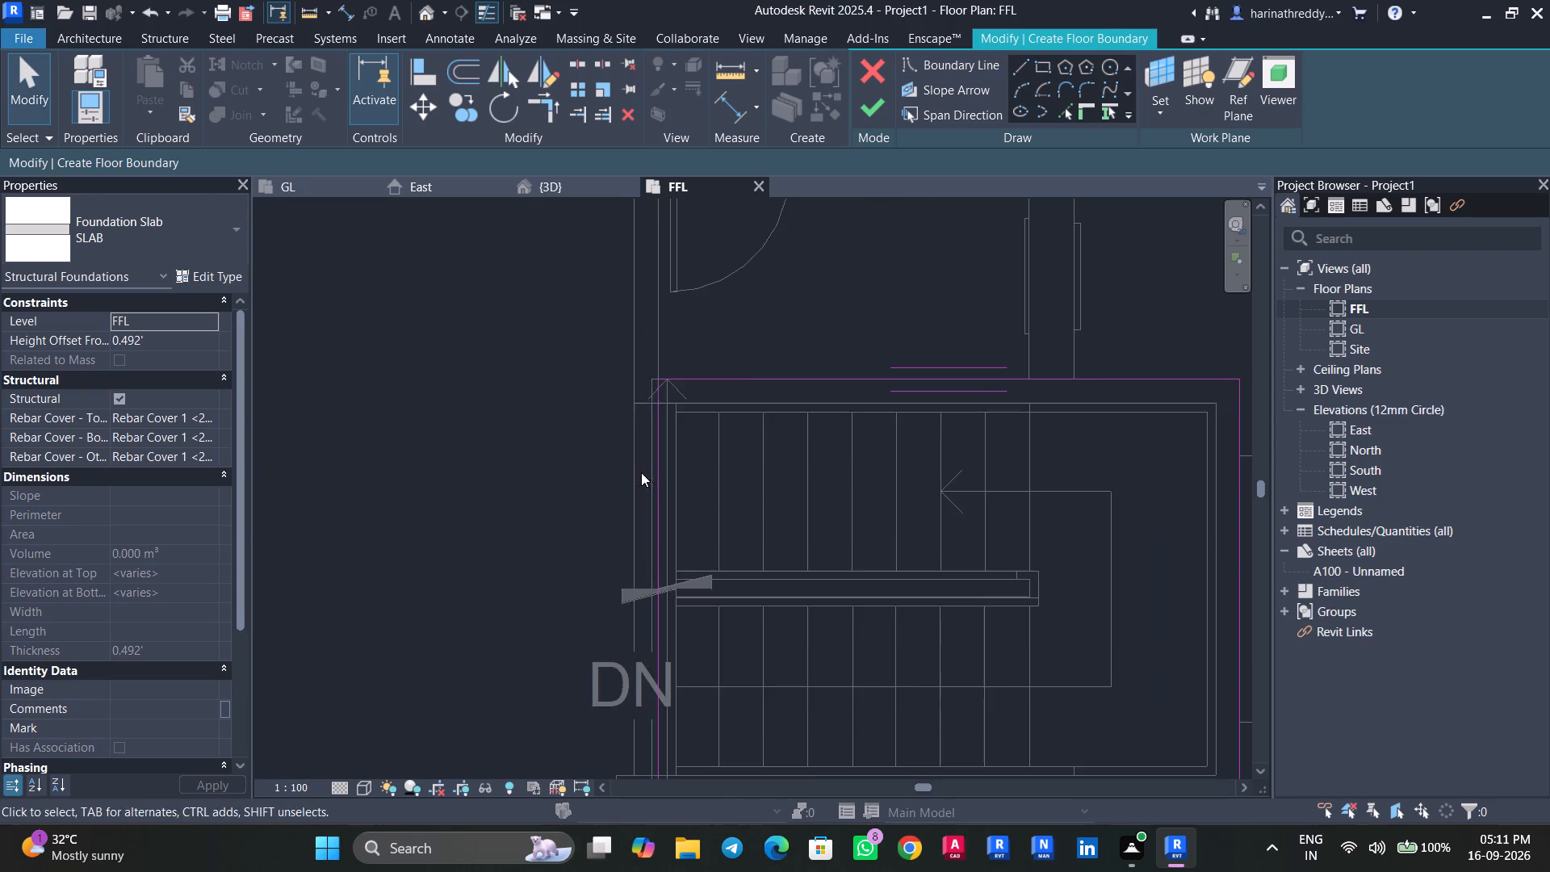
pyautogui.click(653, 476)
pyautogui.scroll(4, 654, 481)
pyautogui.moveTo(664, 482); pyautogui.dragTo(639, 476)
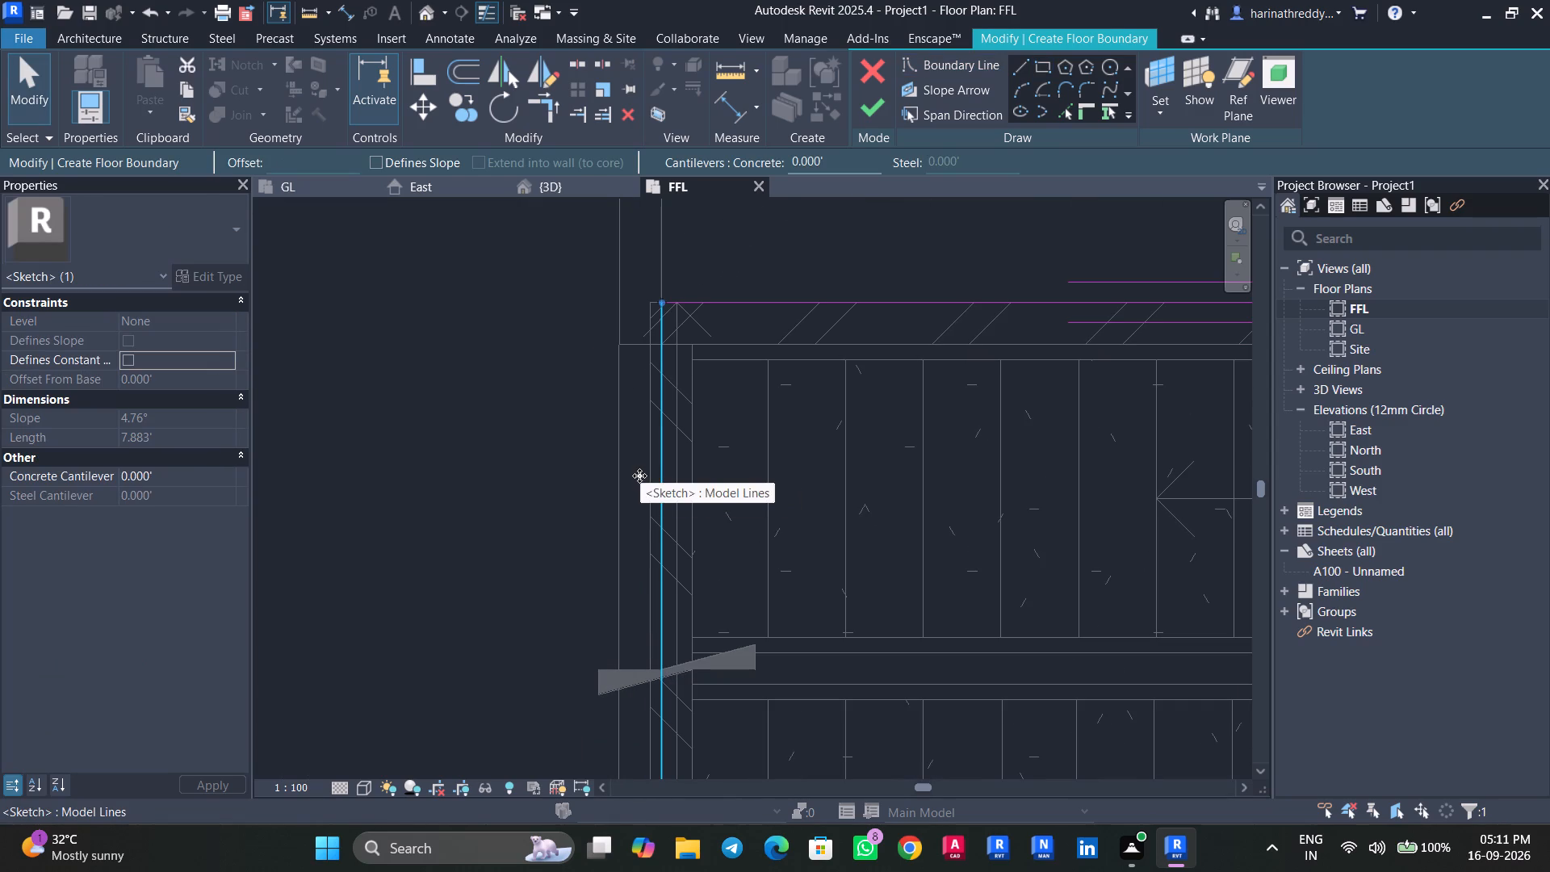
pyautogui.moveTo(639, 476); pyautogui.dragTo(646, 474)
pyautogui.scroll(-4, 765, 524)
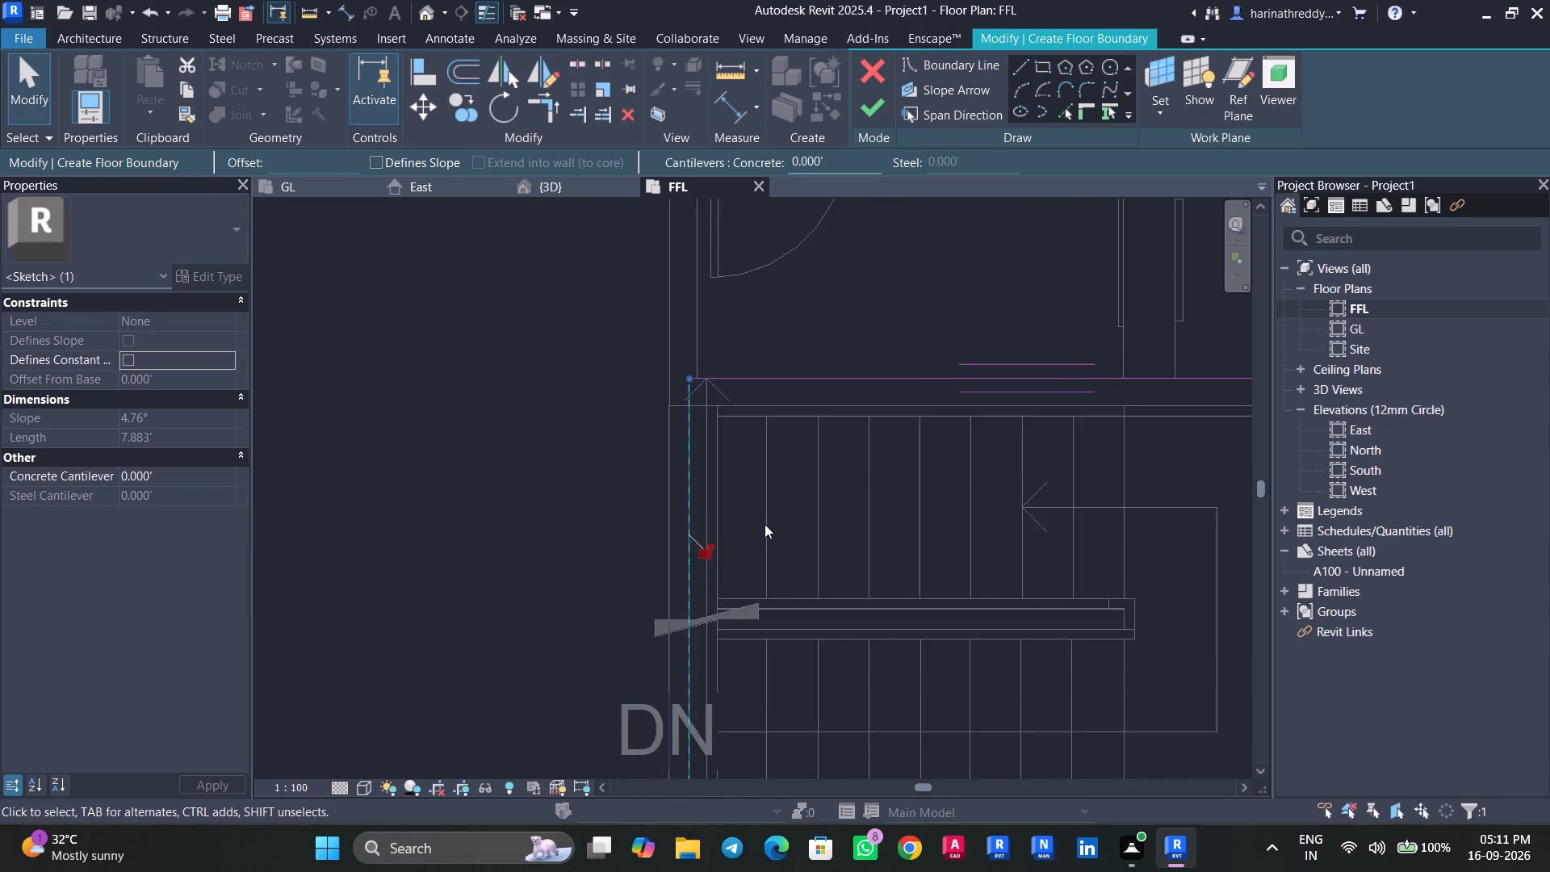
pyautogui.scroll(-2, 765, 524)
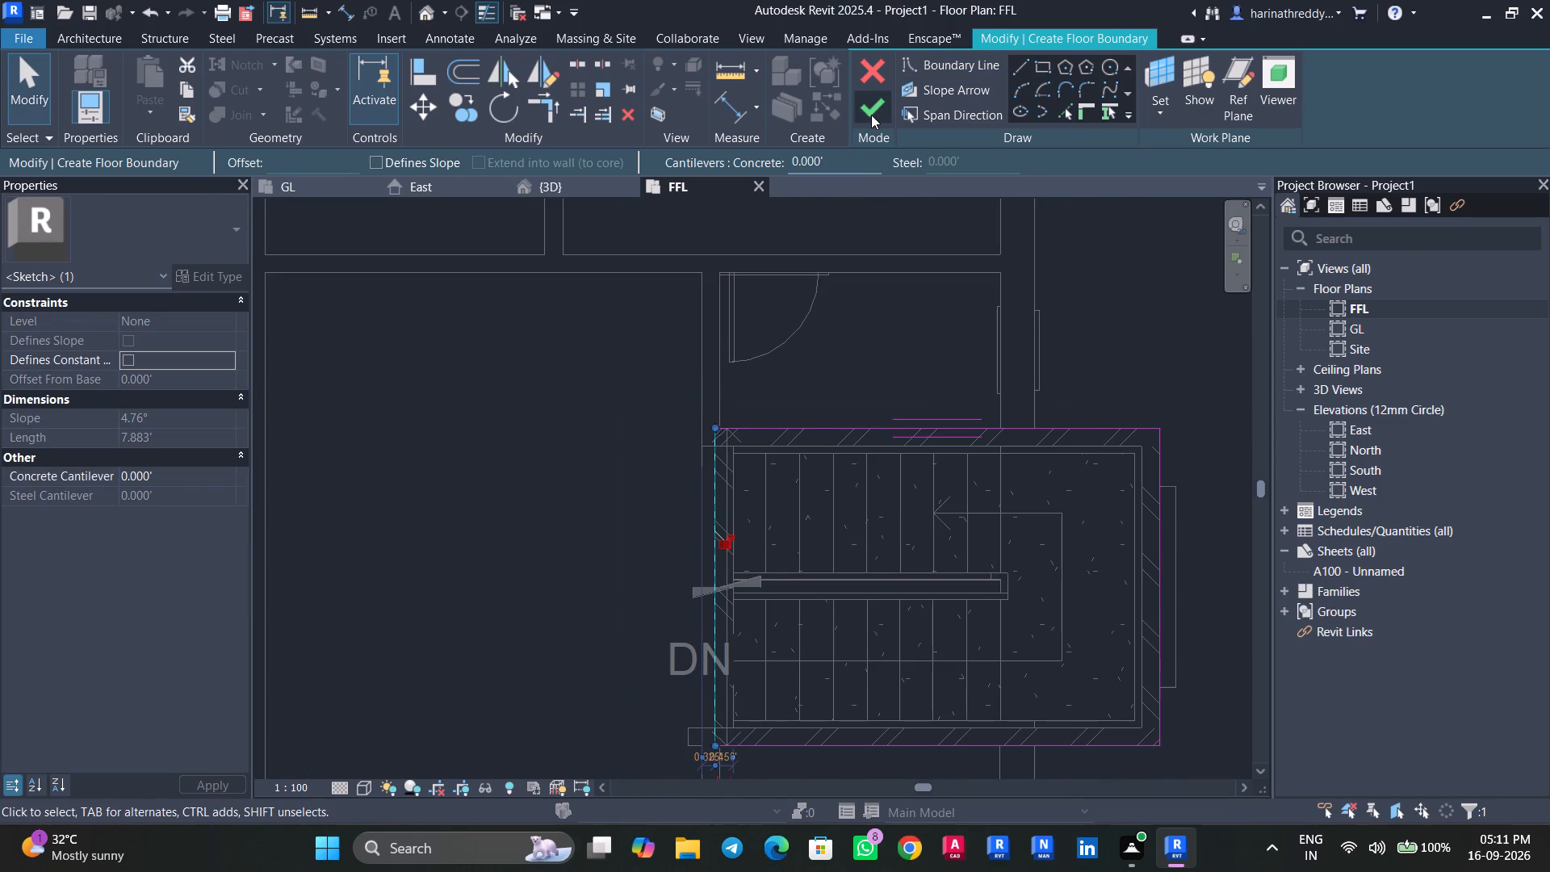
pyautogui.click(871, 115)
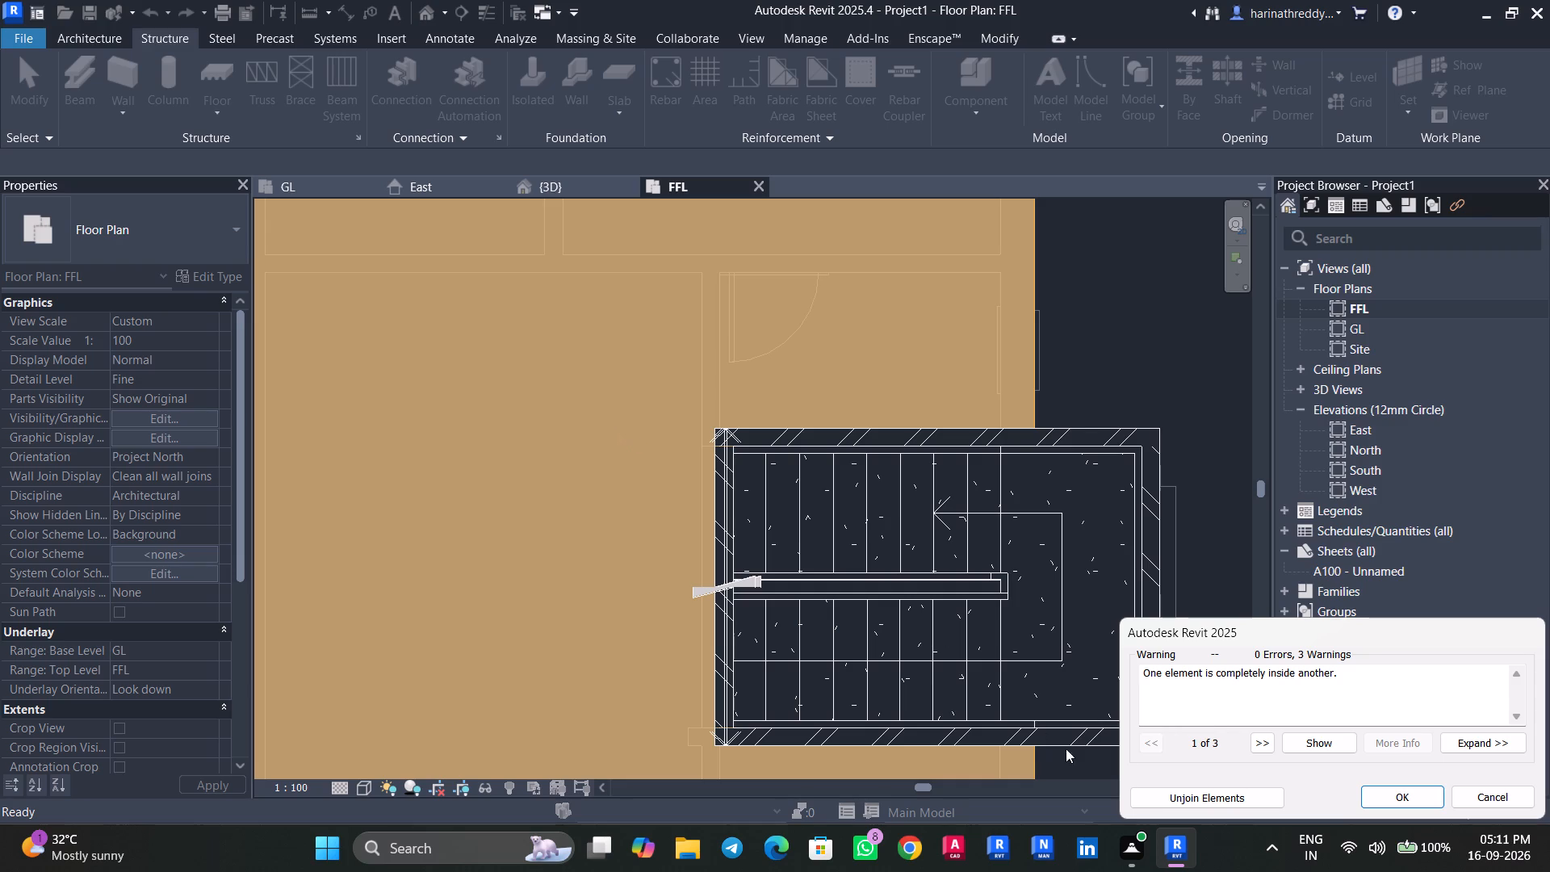
pyautogui.click(1158, 794)
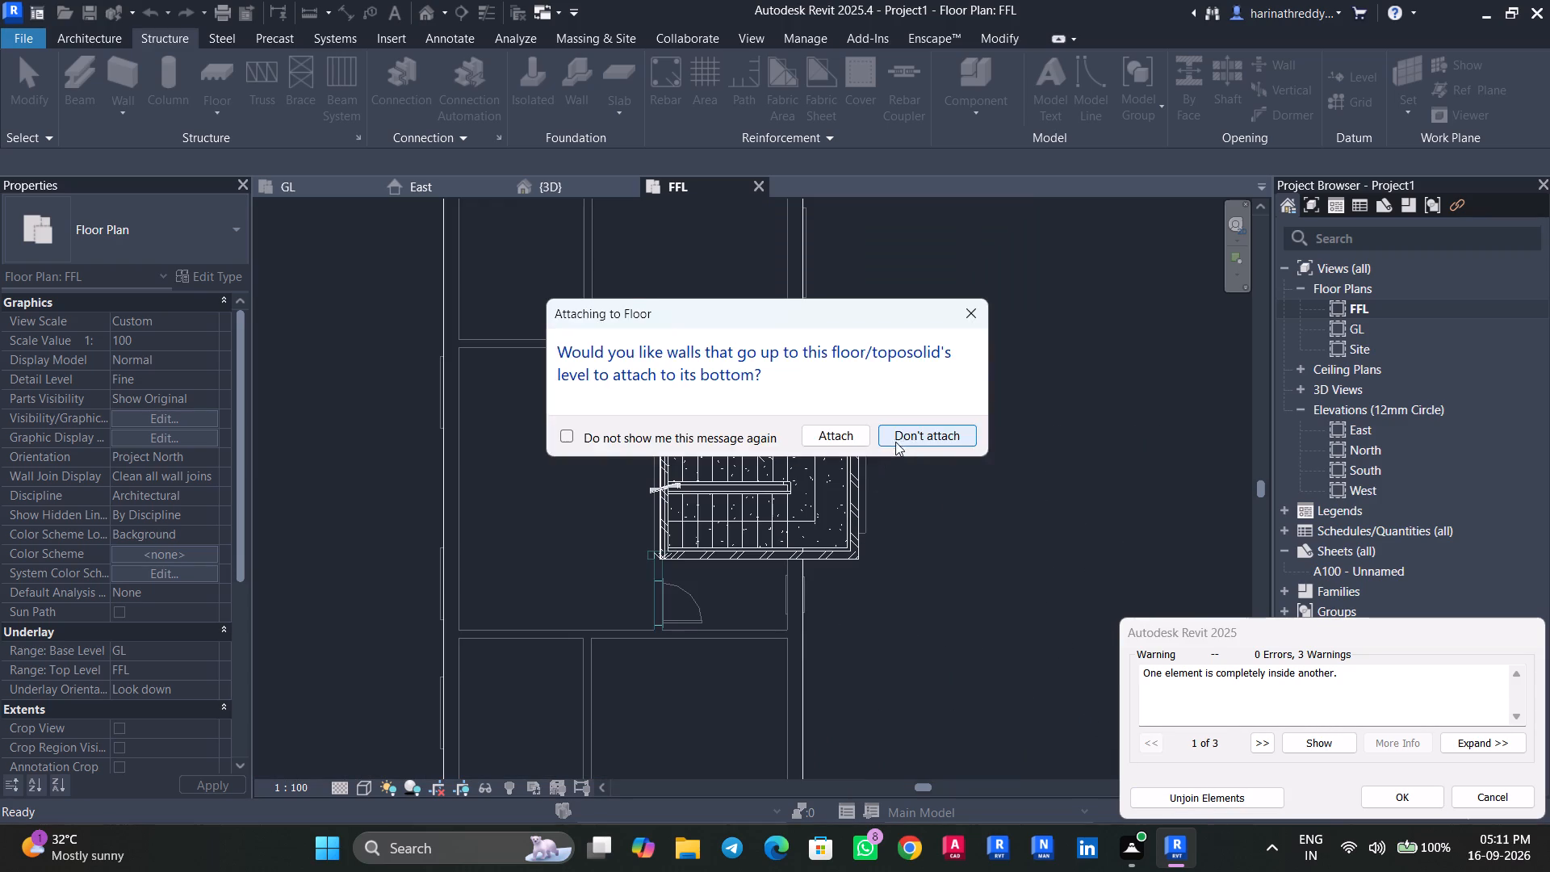
pyautogui.click(907, 435)
# Lower the top of the stair shaft opening in 3D to an unconnected height of about 7.3 ft.
pyautogui.click(876, 551)
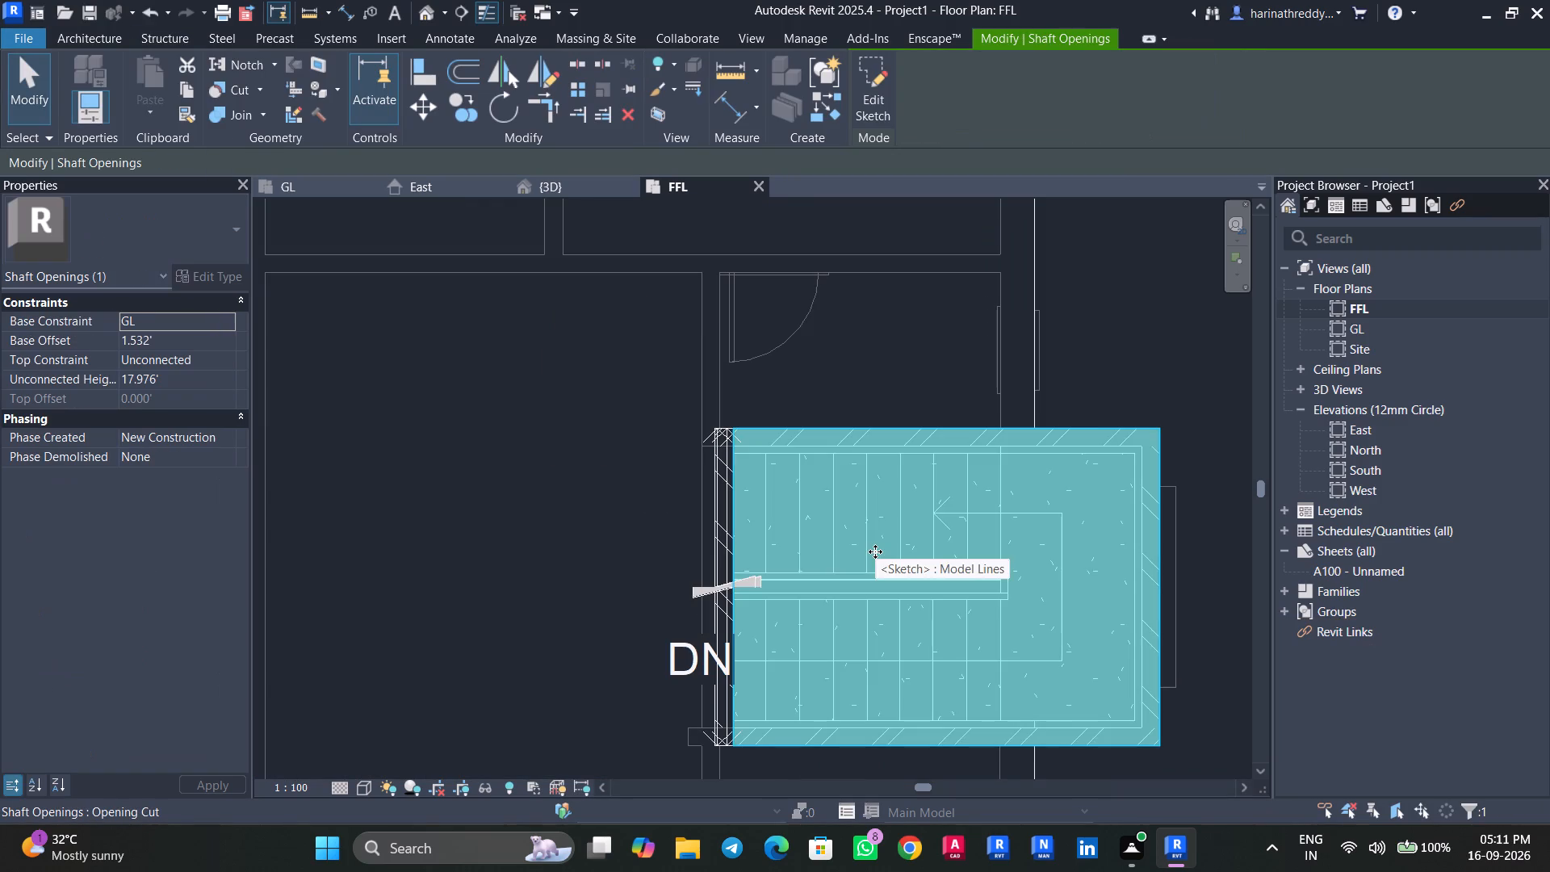
pyautogui.press('Escape')
pyautogui.scroll(-2, 886, 615)
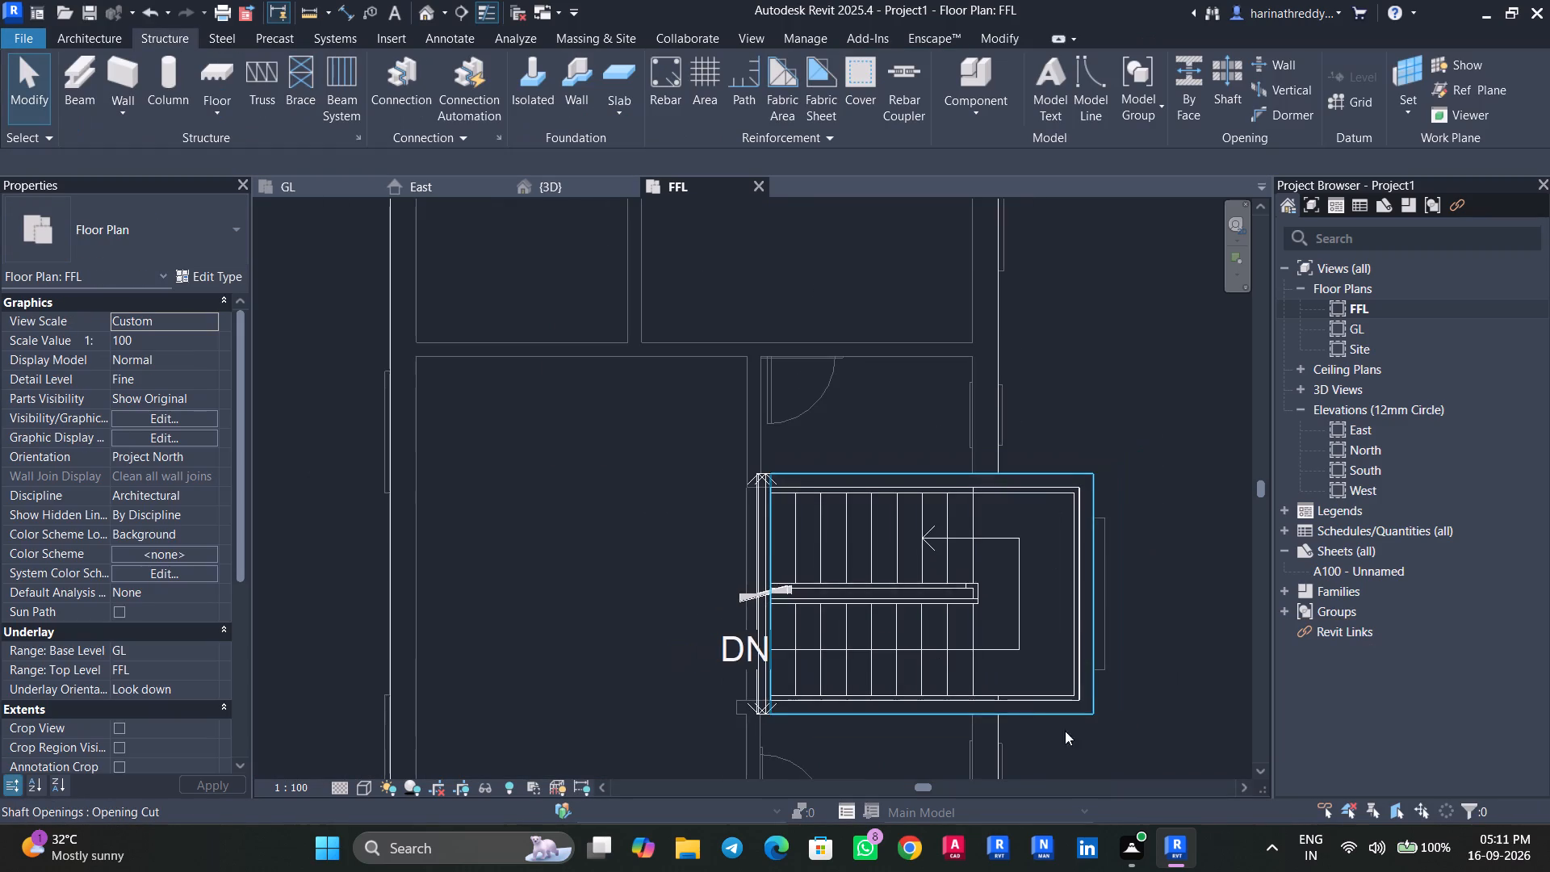
pyautogui.keyDown('shift'); pyautogui.moveTo(1085, 748); pyautogui.dragTo(1033, 696, button='middle'); pyautogui.keyUp('shift')
pyautogui.click(557, 192)
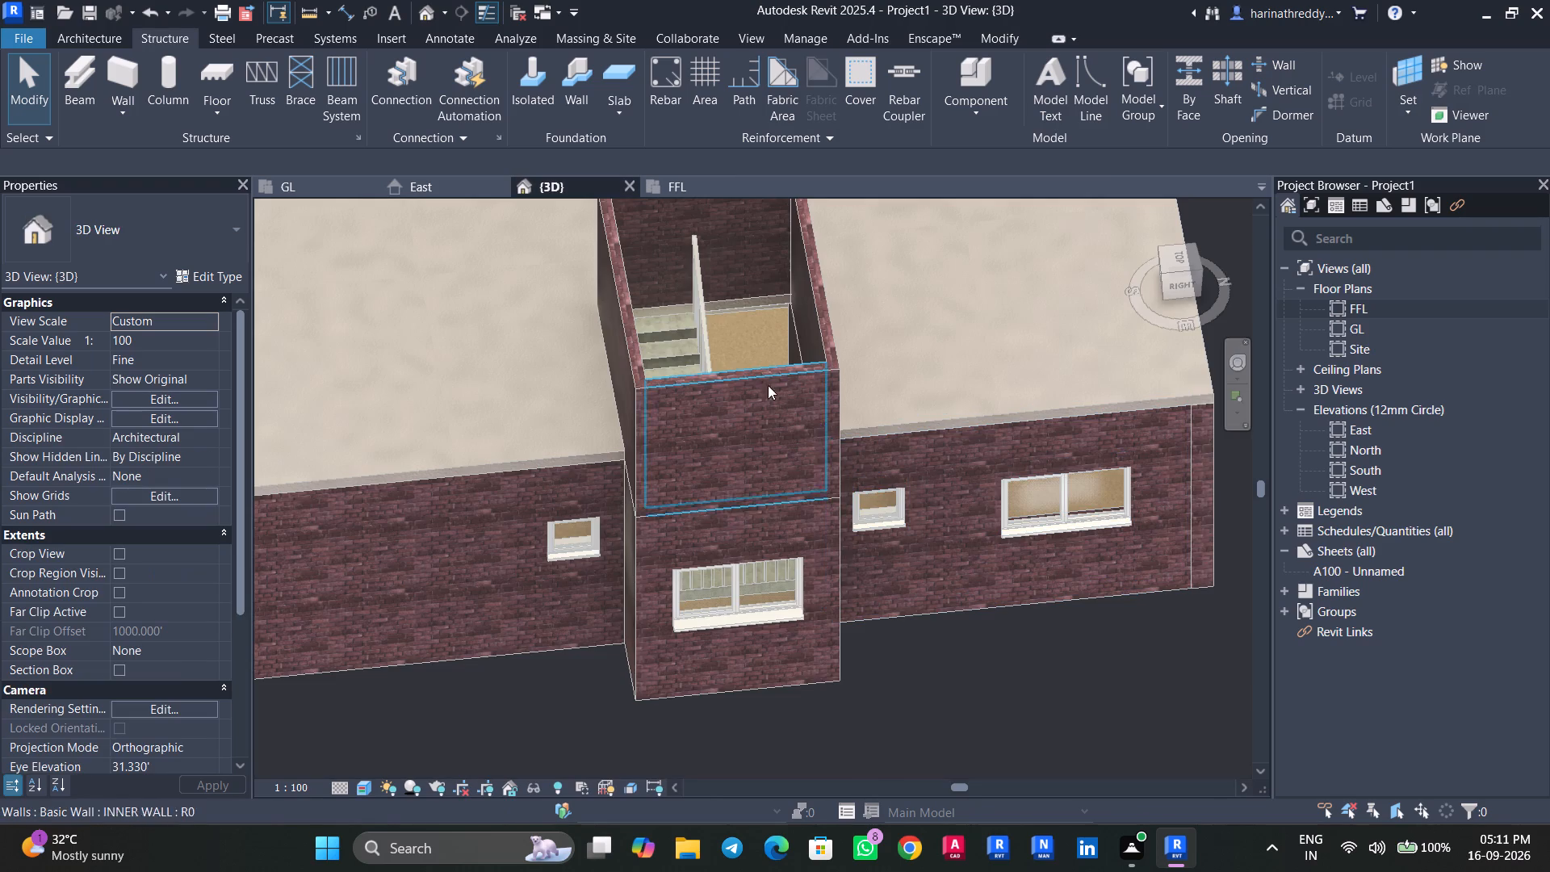
pyautogui.keyDown('shift'); pyautogui.moveTo(817, 524); pyautogui.dragTo(954, 419, button='middle'); pyautogui.keyUp('shift')
pyautogui.moveTo(977, 484); pyautogui.dragTo(944, 753, button='middle')
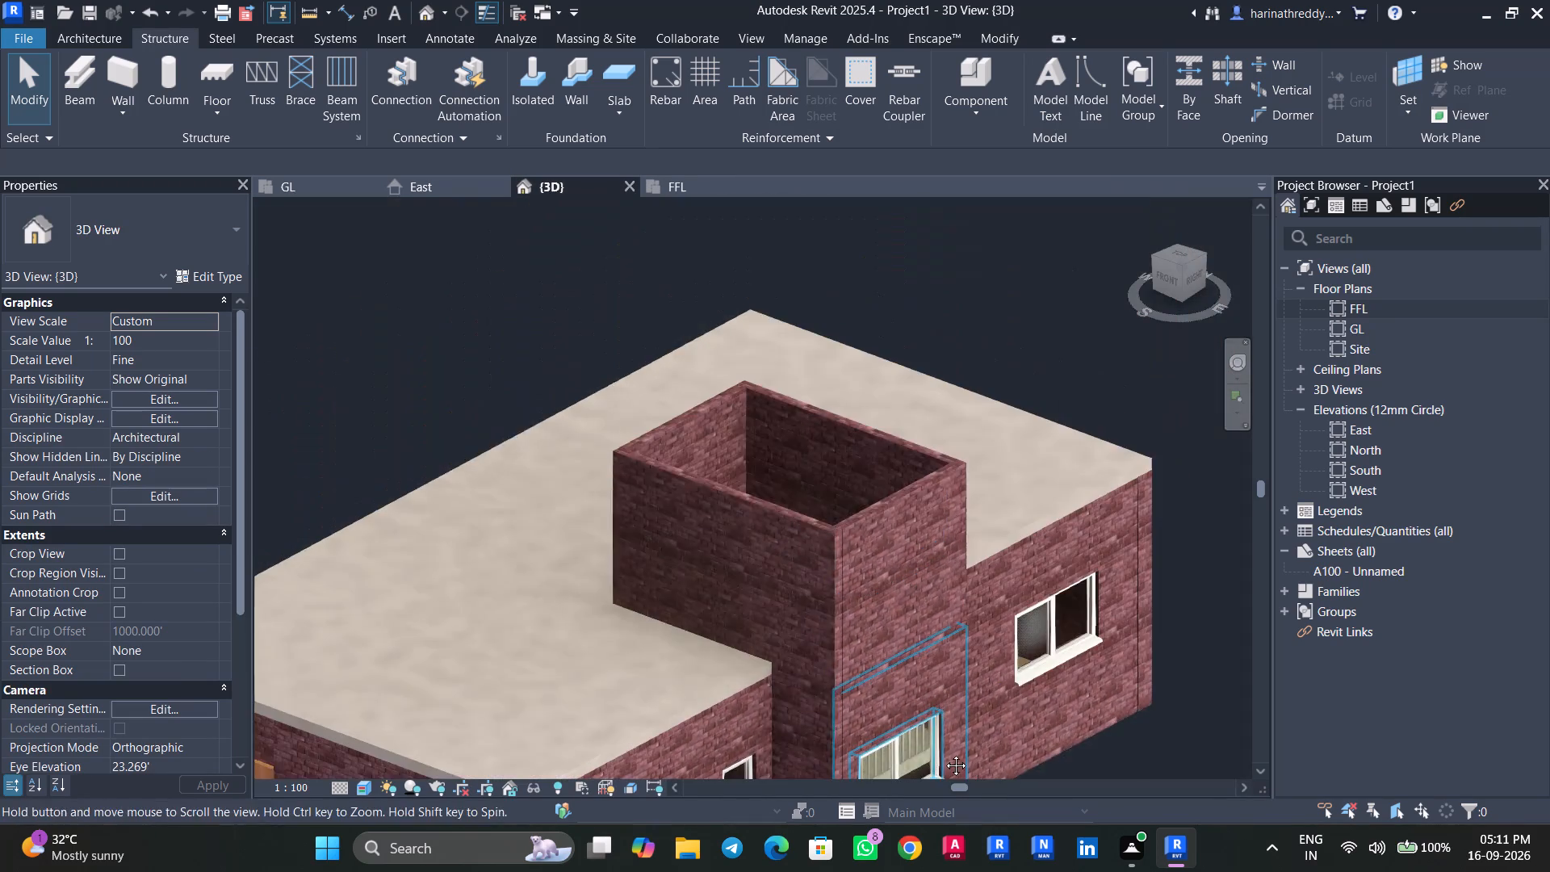
pyautogui.moveTo(944, 753); pyautogui.dragTo(950, 765, button='middle')
pyautogui.click(832, 483)
pyautogui.moveTo(790, 392); pyautogui.dragTo(781, 495)
pyautogui.moveTo(785, 473); pyautogui.dragTo(792, 534)
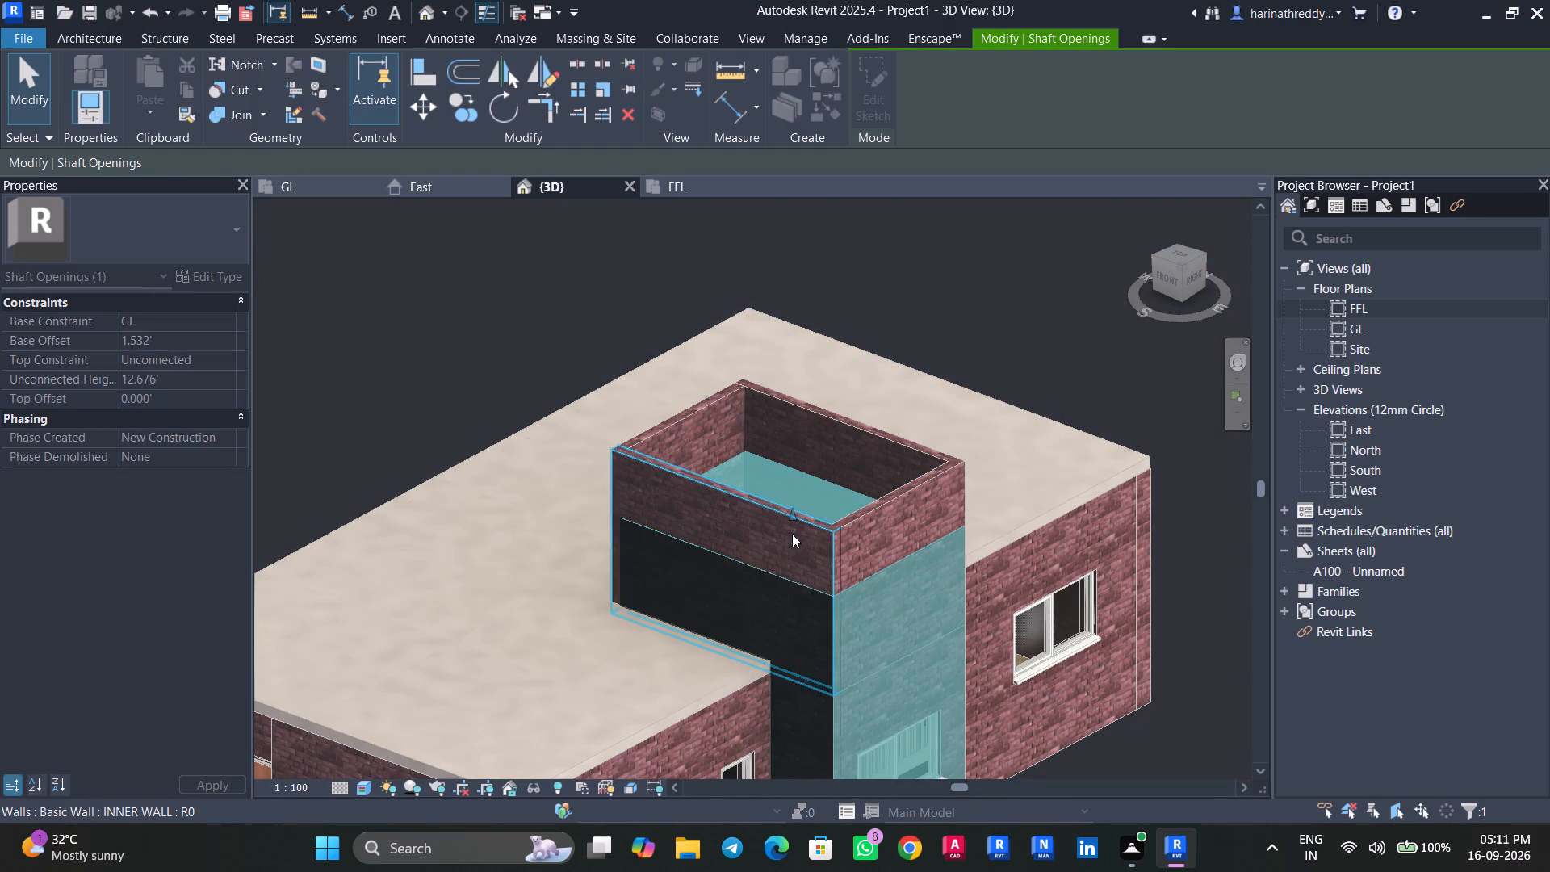
pyautogui.moveTo(785, 516); pyautogui.dragTo(806, 679)
# Set the height offset of the slab over the stair to 7', and correct it to 7.5' so it sits on the headroom walls.
pyautogui.keyDown('shift'); pyautogui.moveTo(914, 654); pyautogui.dragTo(959, 841, button='middle'); pyautogui.keyUp('shift')
pyautogui.click(792, 597)
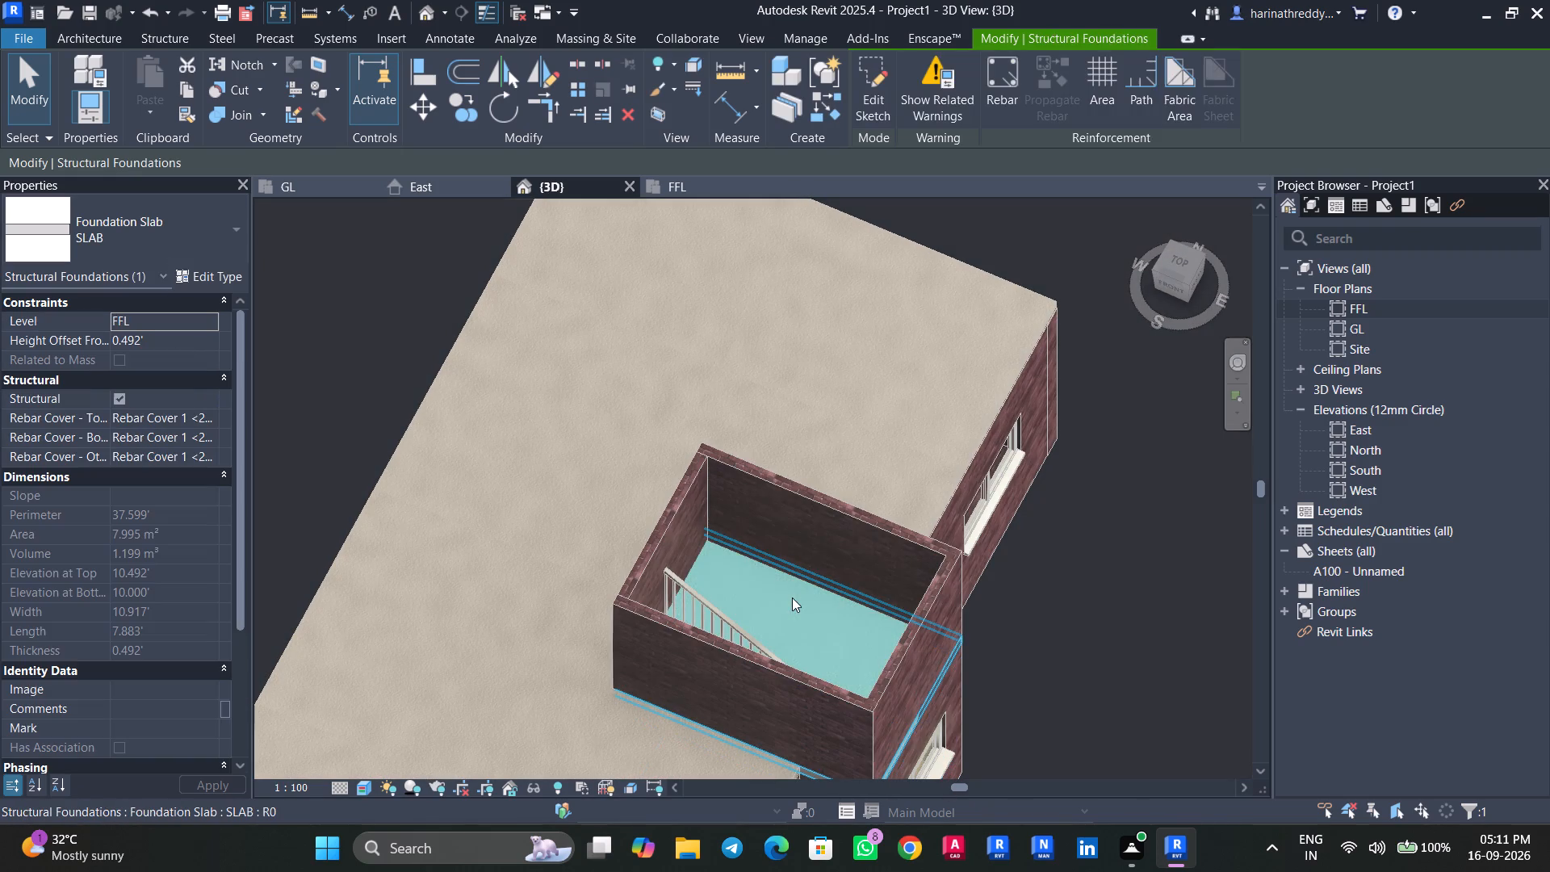
pyautogui.keyDown('shift'); pyautogui.moveTo(808, 644); pyautogui.dragTo(851, 726, button='middle'); pyautogui.keyUp('shift')
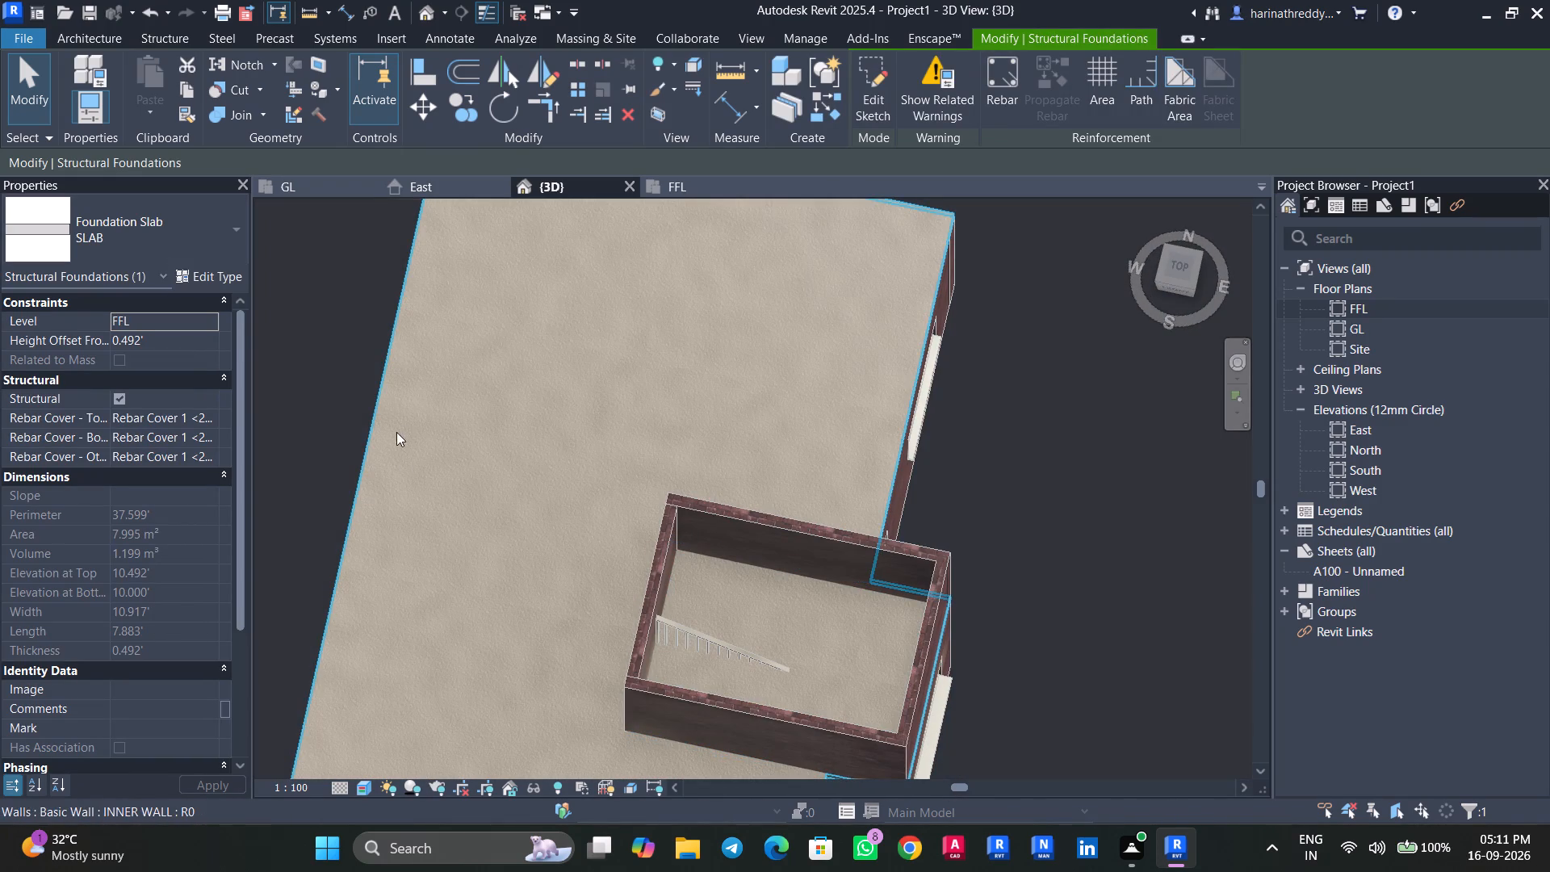
pyautogui.click(178, 346)
pyautogui.press('7')
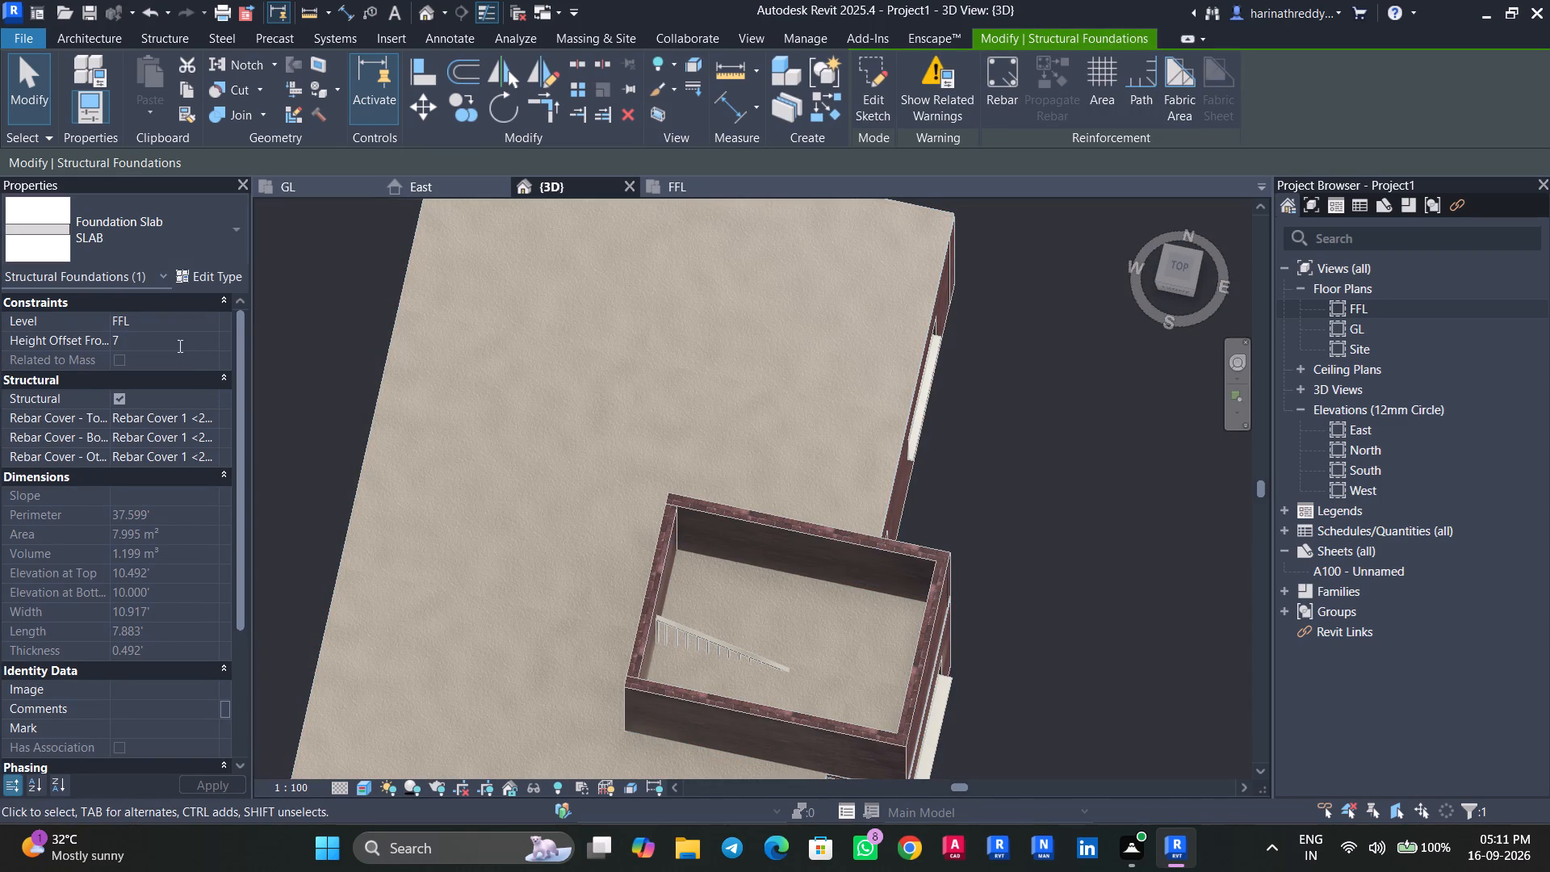
pyautogui.press("'")
pyautogui.press('Return')
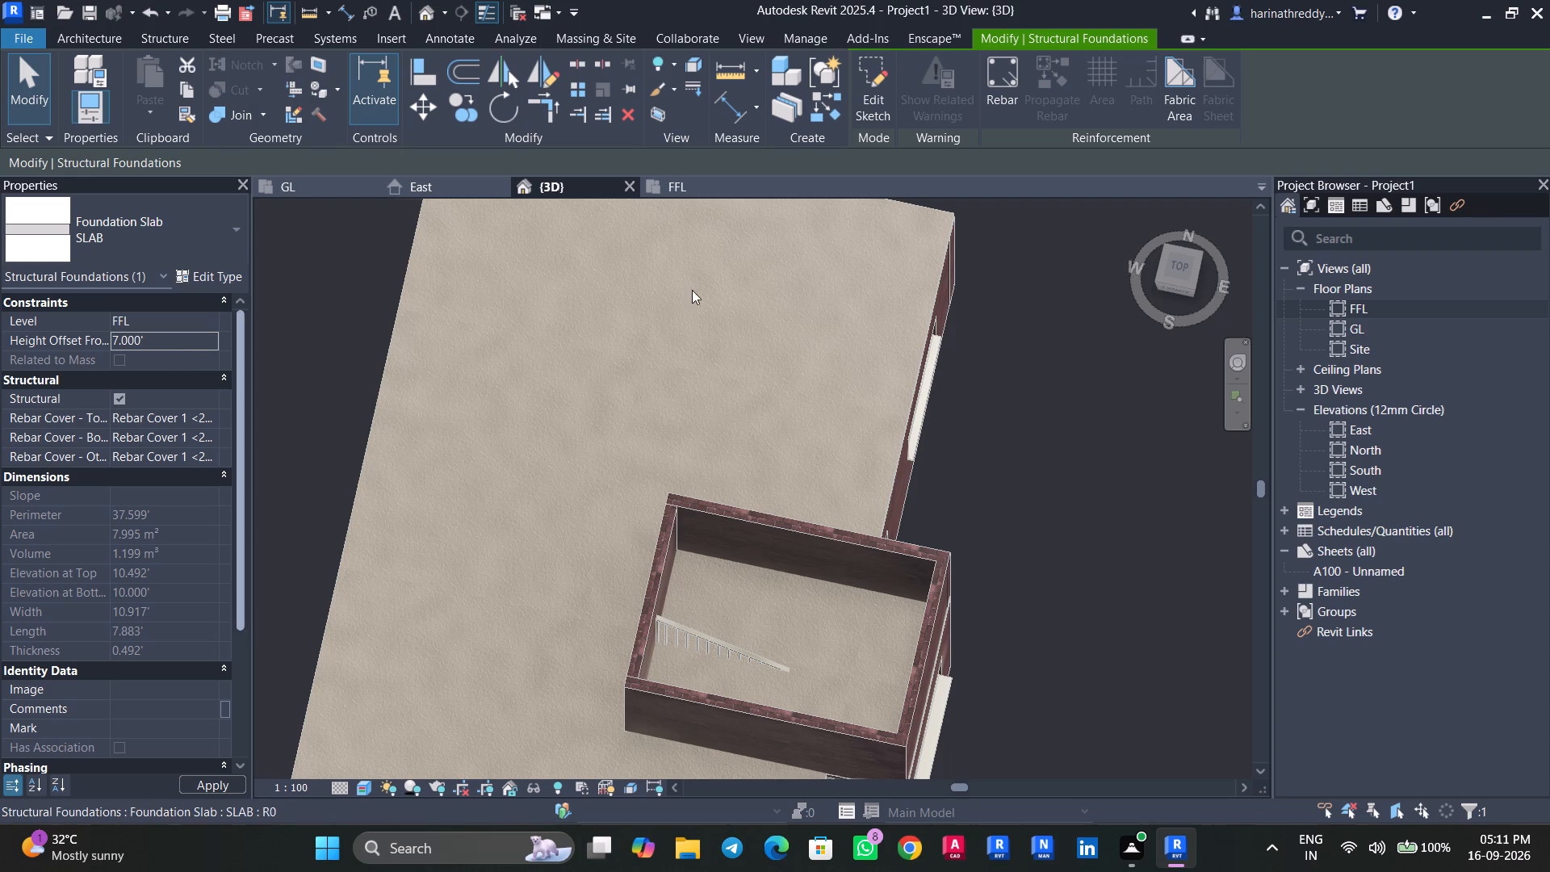
pyautogui.keyDown('shift'); pyautogui.moveTo(1054, 670); pyautogui.dragTo(890, 404, button='middle'); pyautogui.keyUp('shift')
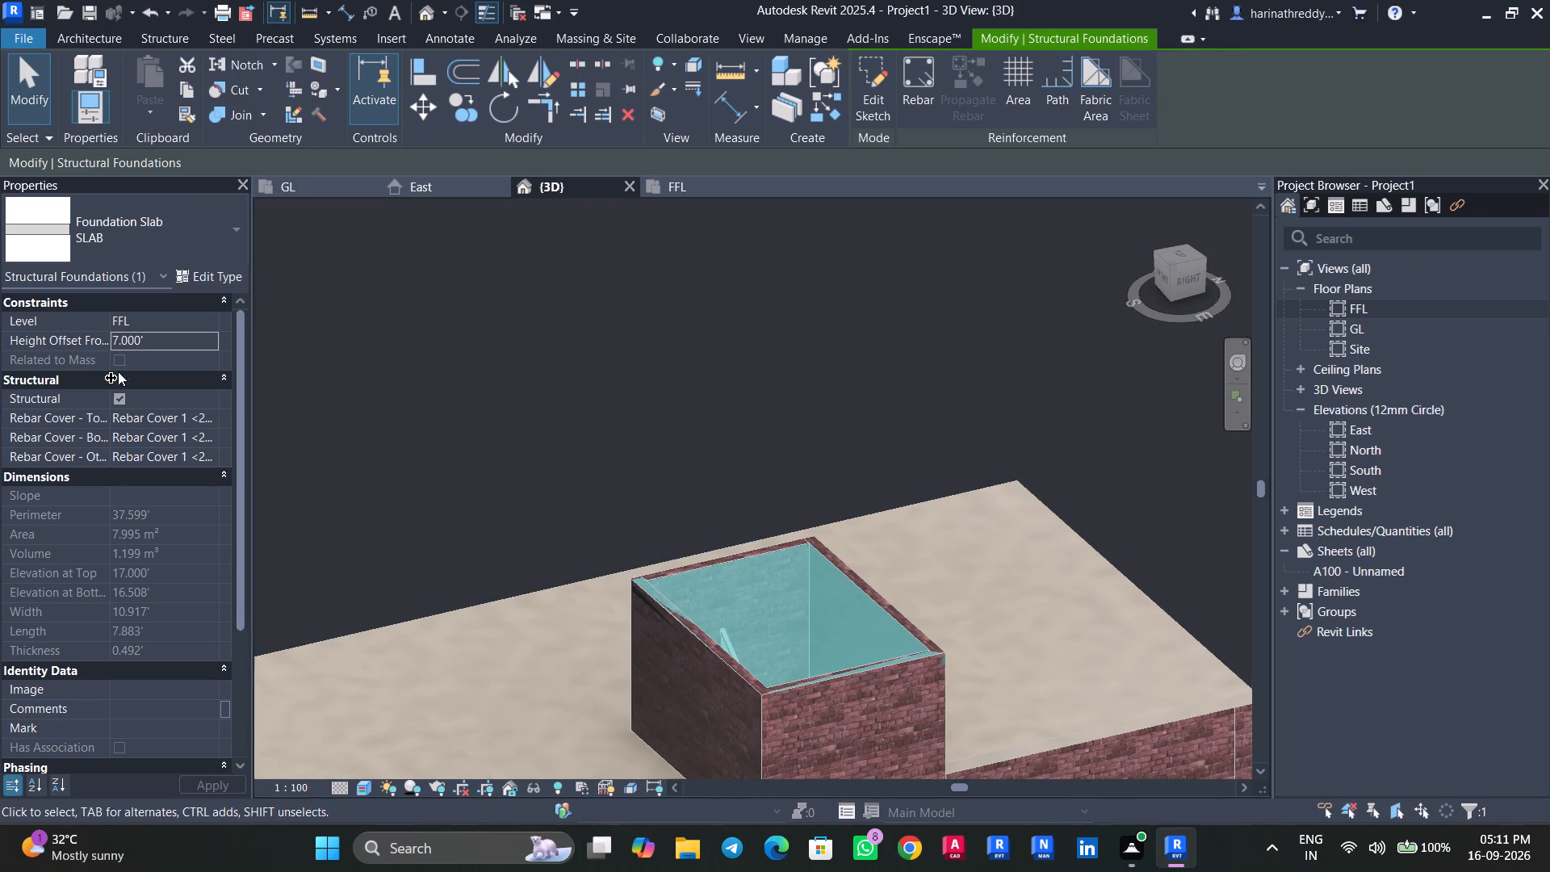
pyautogui.click(163, 344)
pyautogui.write("7.5'")
pyautogui.press('Return')
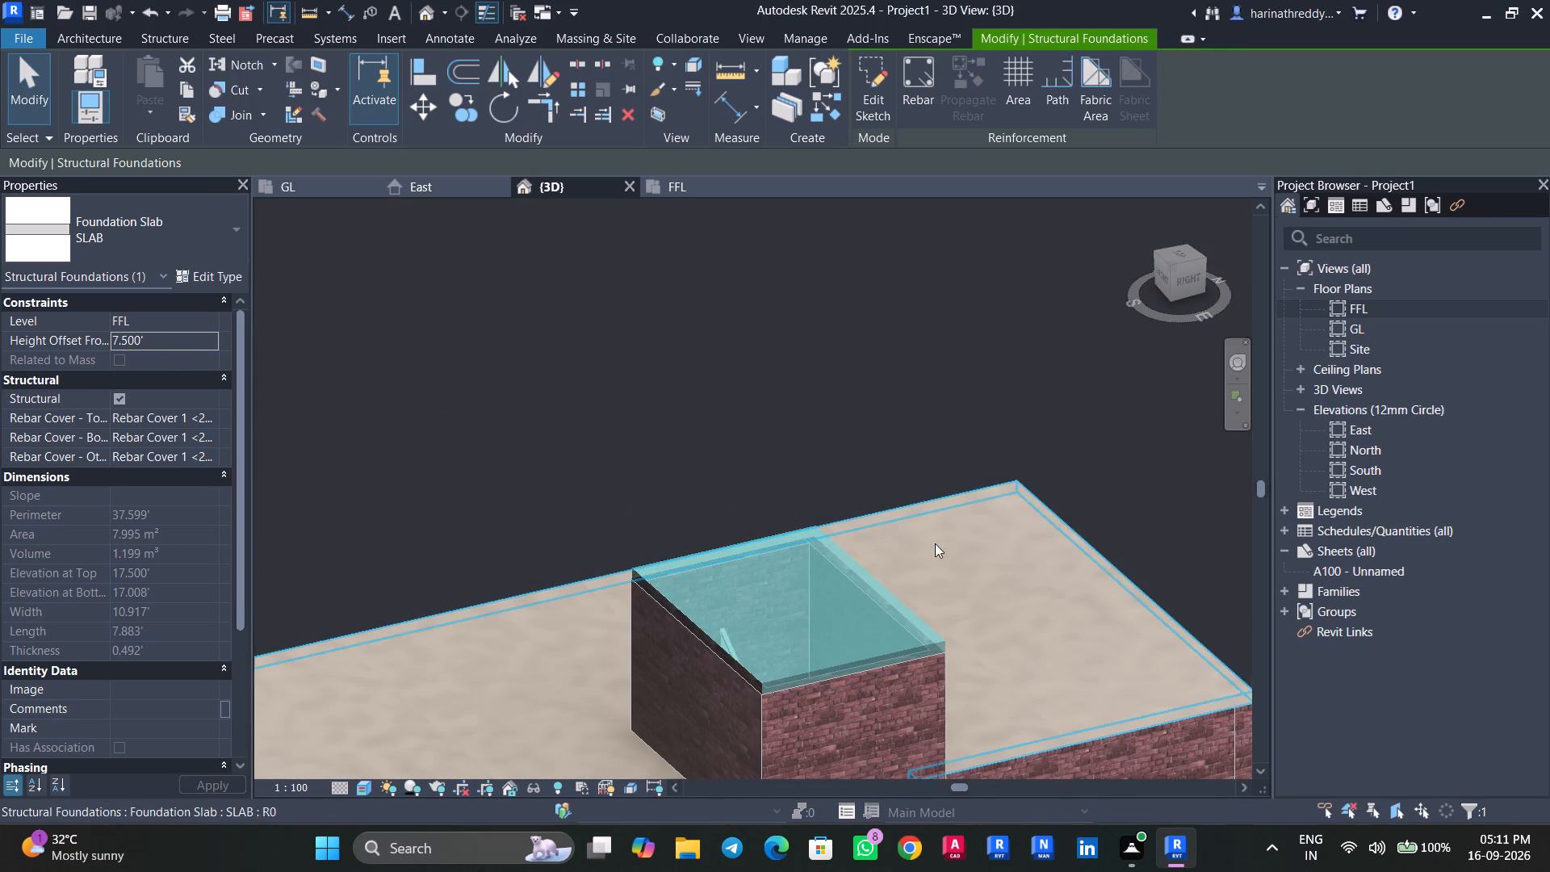
pyautogui.press('Escape')
# Enable the 3D view's section box and pull its west face inward to cut the house open along the staircase.
pyautogui.scroll(-3, 1185, 745)
pyautogui.keyDown('shift'); pyautogui.moveTo(1179, 740); pyautogui.dragTo(713, 725, button='middle'); pyautogui.keyUp('shift')
pyautogui.moveTo(641, 641); pyautogui.dragTo(513, 443, button='middle')
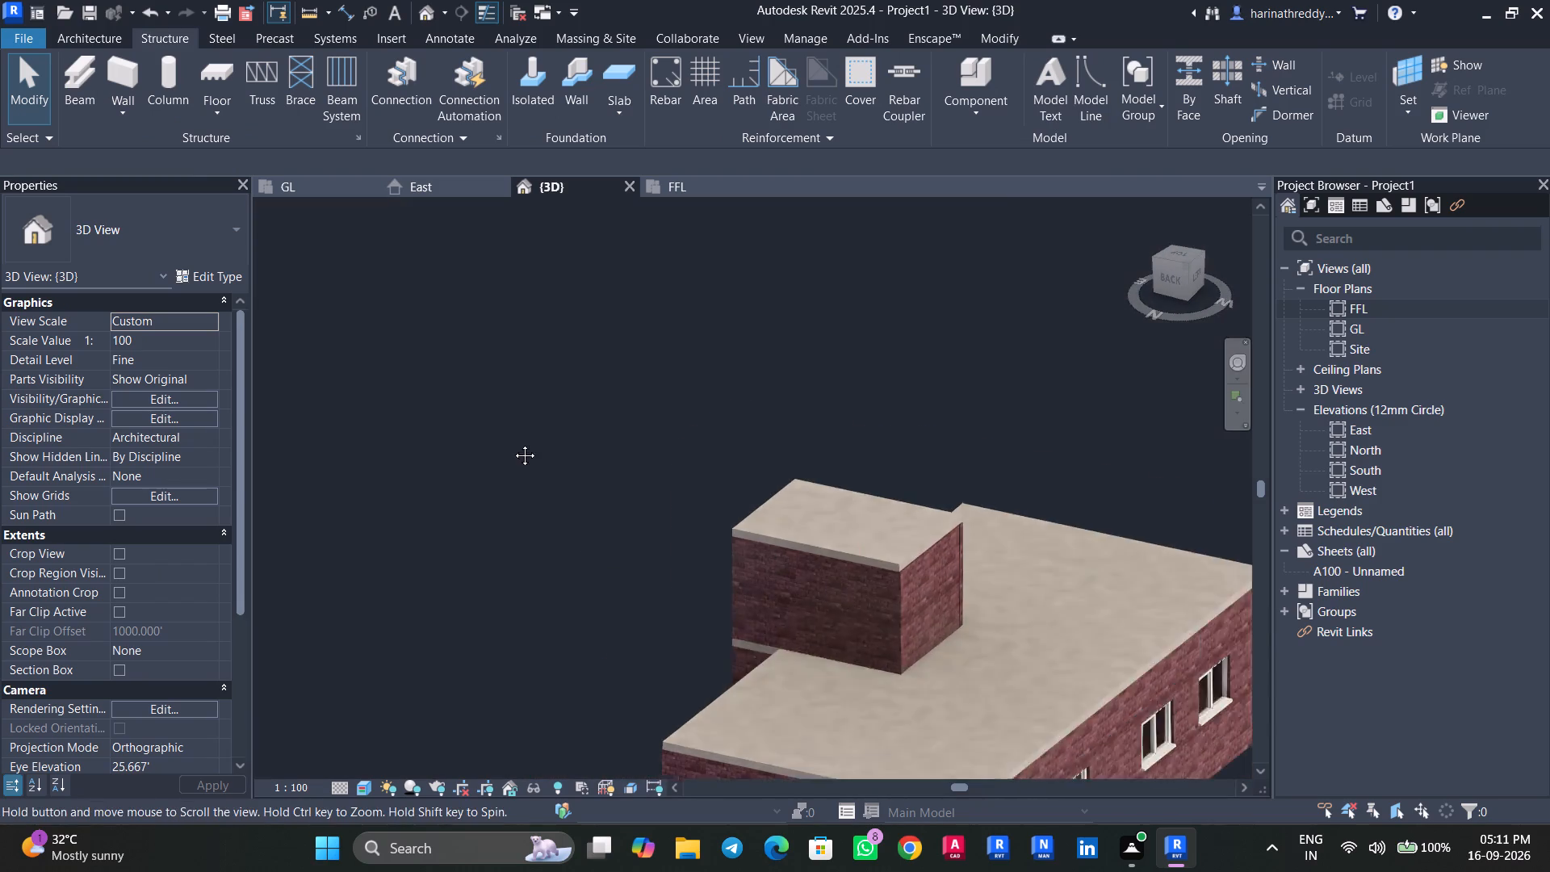
pyautogui.moveTo(513, 443); pyautogui.dragTo(492, 417, button='middle')
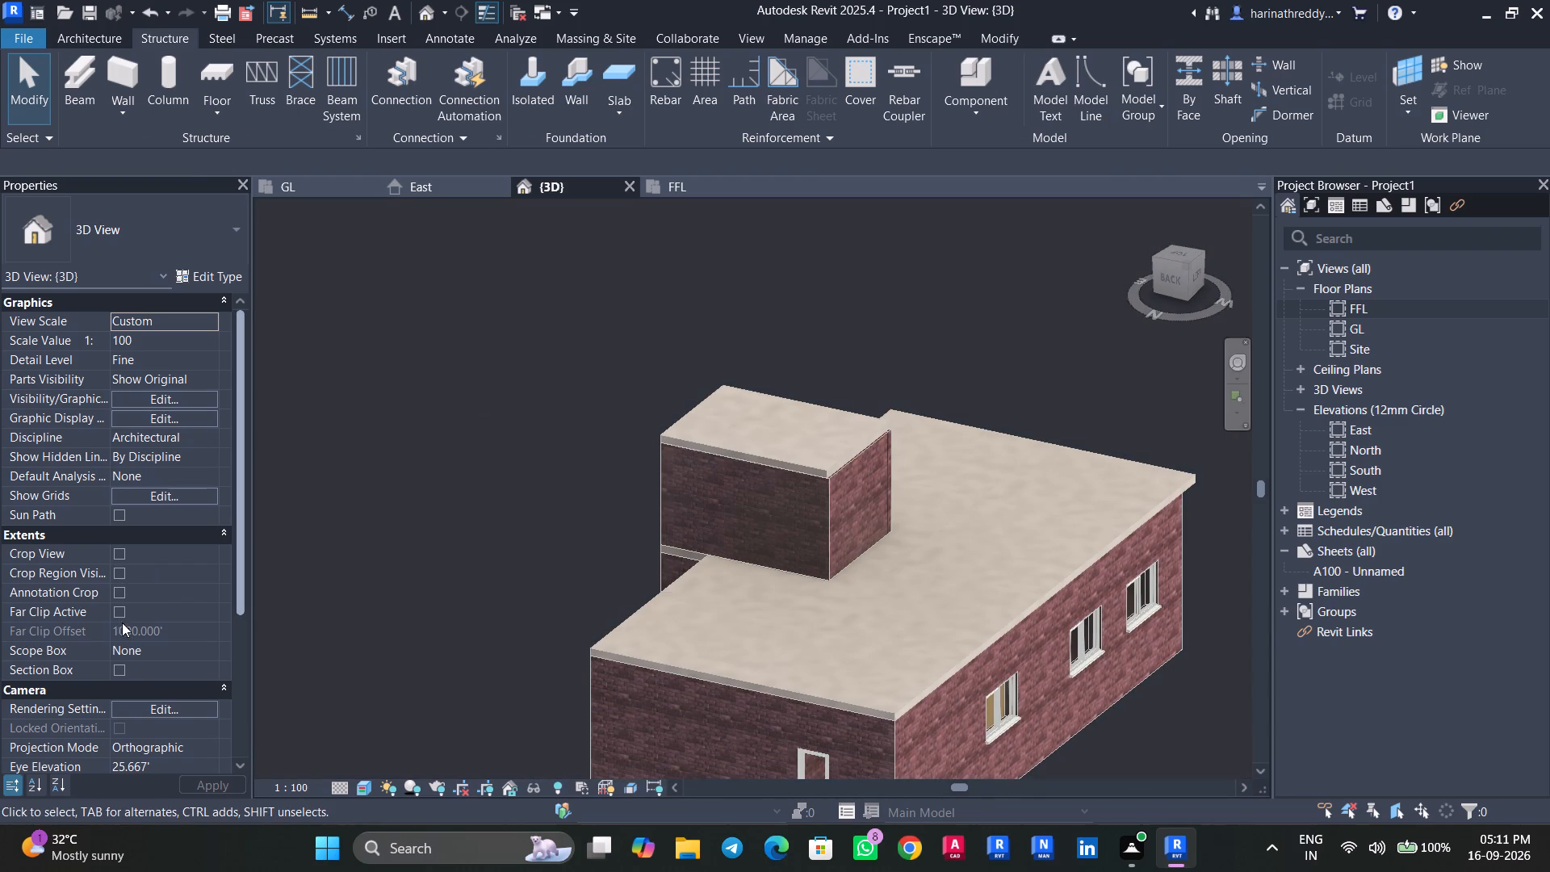
pyautogui.click(119, 666)
pyautogui.scroll(-4, 1110, 626)
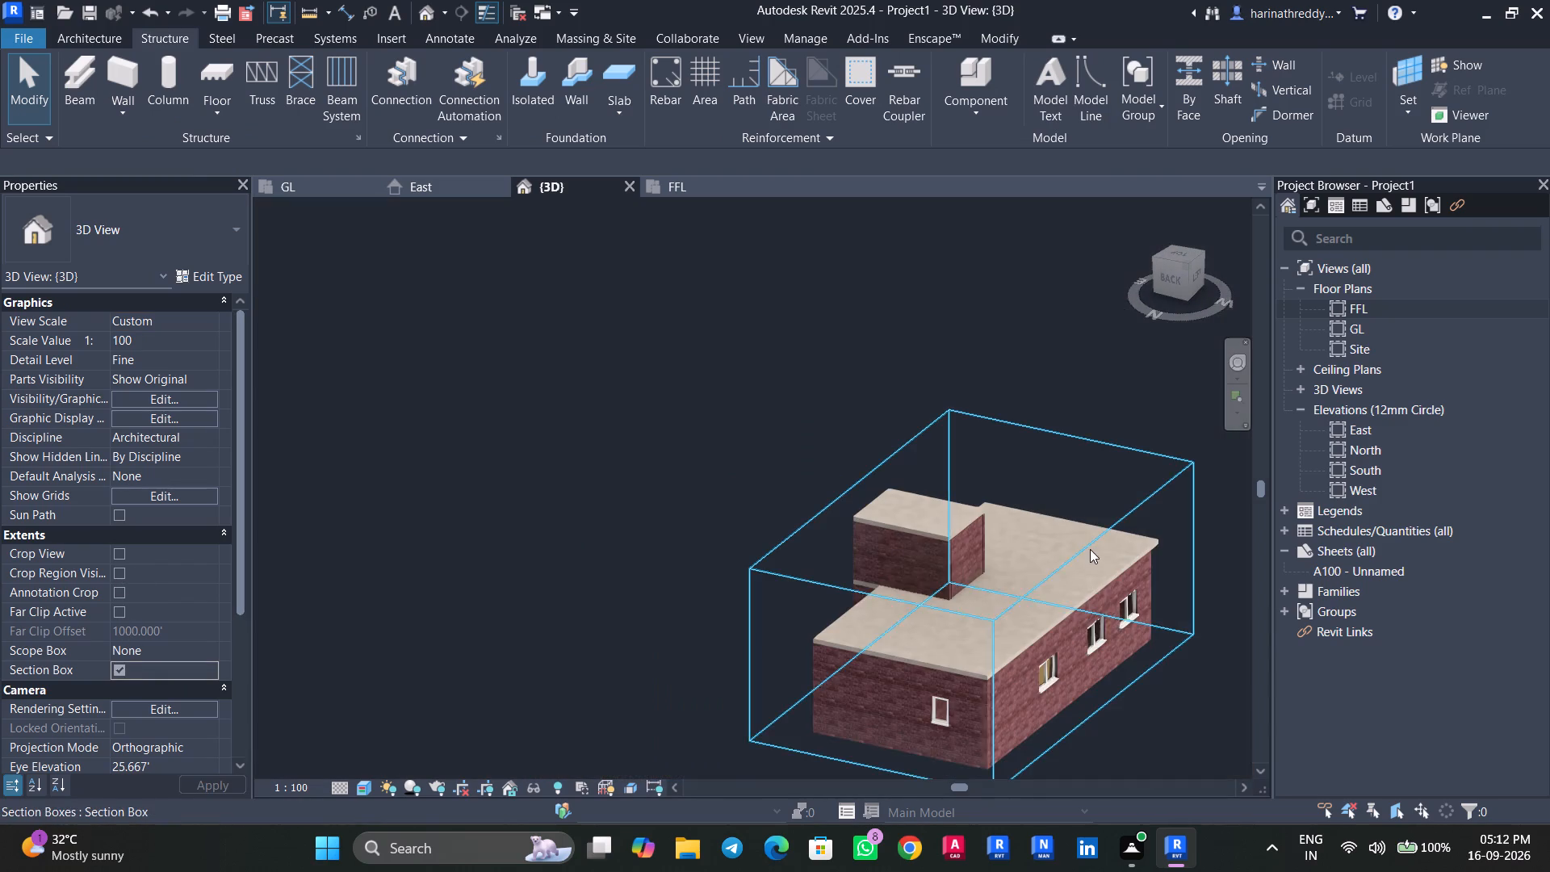
pyautogui.click(1090, 547)
pyautogui.moveTo(1098, 627); pyautogui.dragTo(973, 576)
# Raise the top of the stair shaft opening through the roof slab, keeping it below the slab over the stair.
pyautogui.keyDown('shift'); pyautogui.moveTo(1157, 714); pyautogui.dragTo(1148, 708, button='middle'); pyautogui.keyUp('shift')
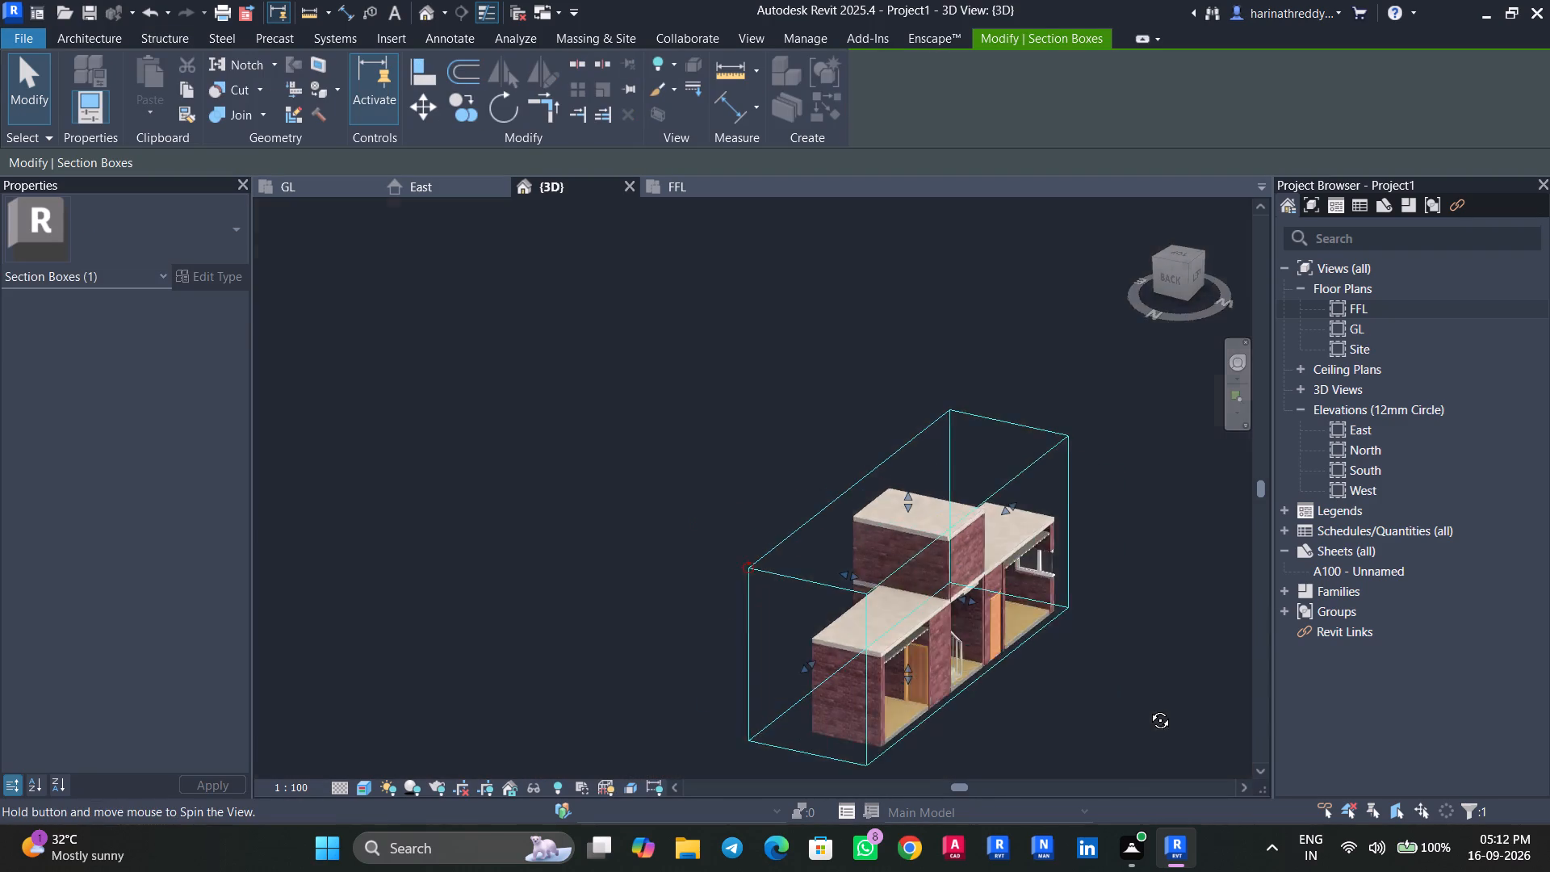
pyautogui.keyDown('shift'); pyautogui.moveTo(1148, 708); pyautogui.dragTo(983, 579, button='middle'); pyautogui.keyUp('shift')
pyautogui.scroll(4, 918, 617)
pyautogui.moveTo(940, 697); pyautogui.dragTo(942, 652, button='middle')
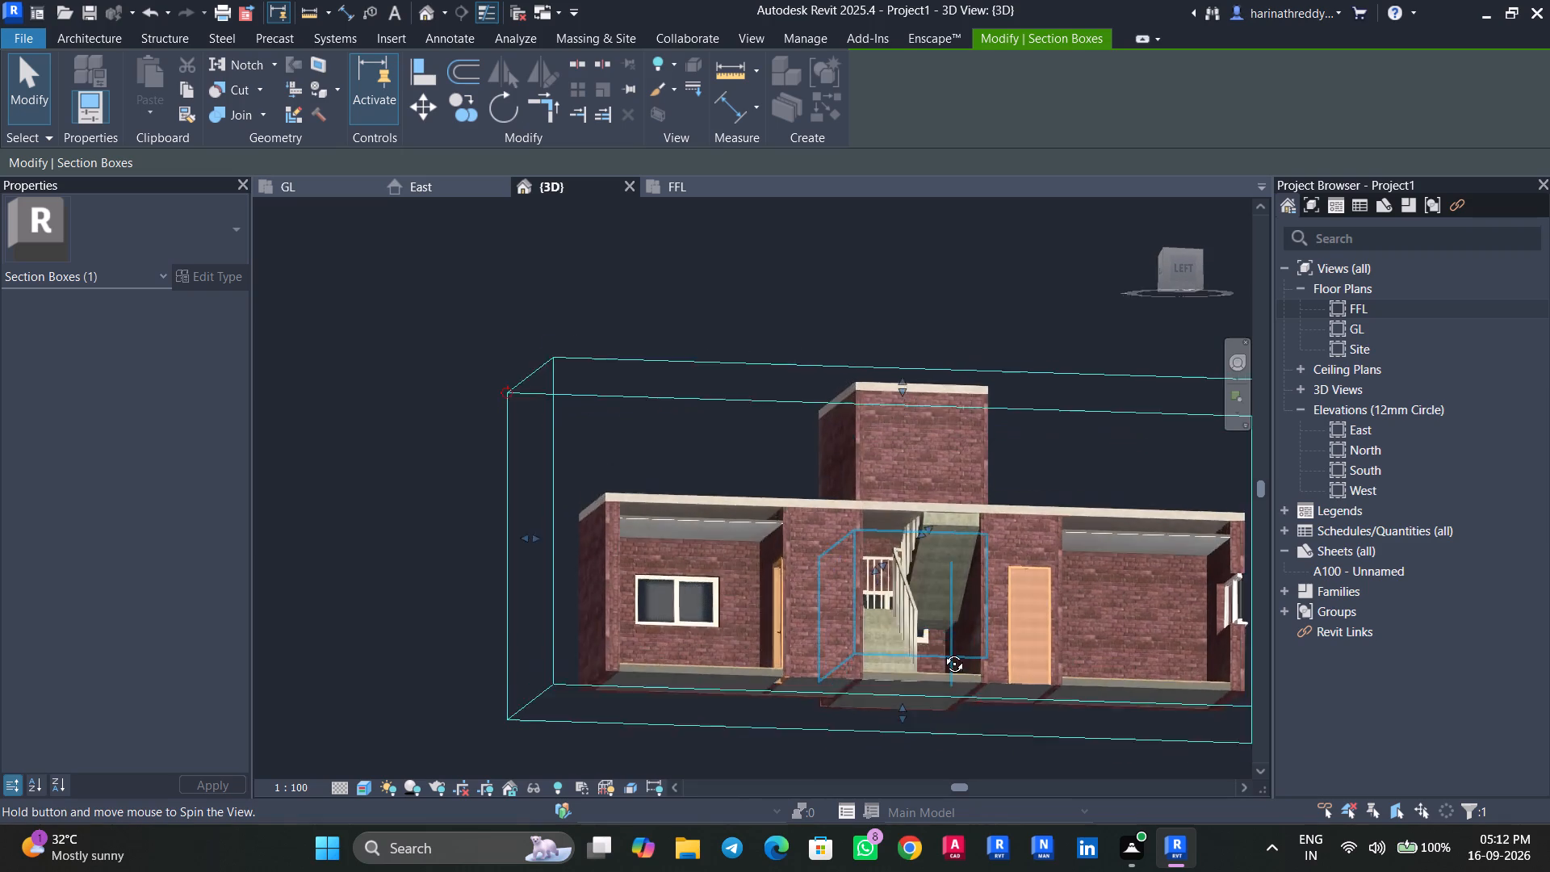
pyautogui.moveTo(942, 652); pyautogui.dragTo(941, 668, button='middle')
pyautogui.moveTo(940, 647); pyautogui.dragTo(955, 568, button='middle')
pyautogui.keyDown('shift'); pyautogui.moveTo(966, 580); pyautogui.dragTo(956, 453, button='middle'); pyautogui.keyUp('shift')
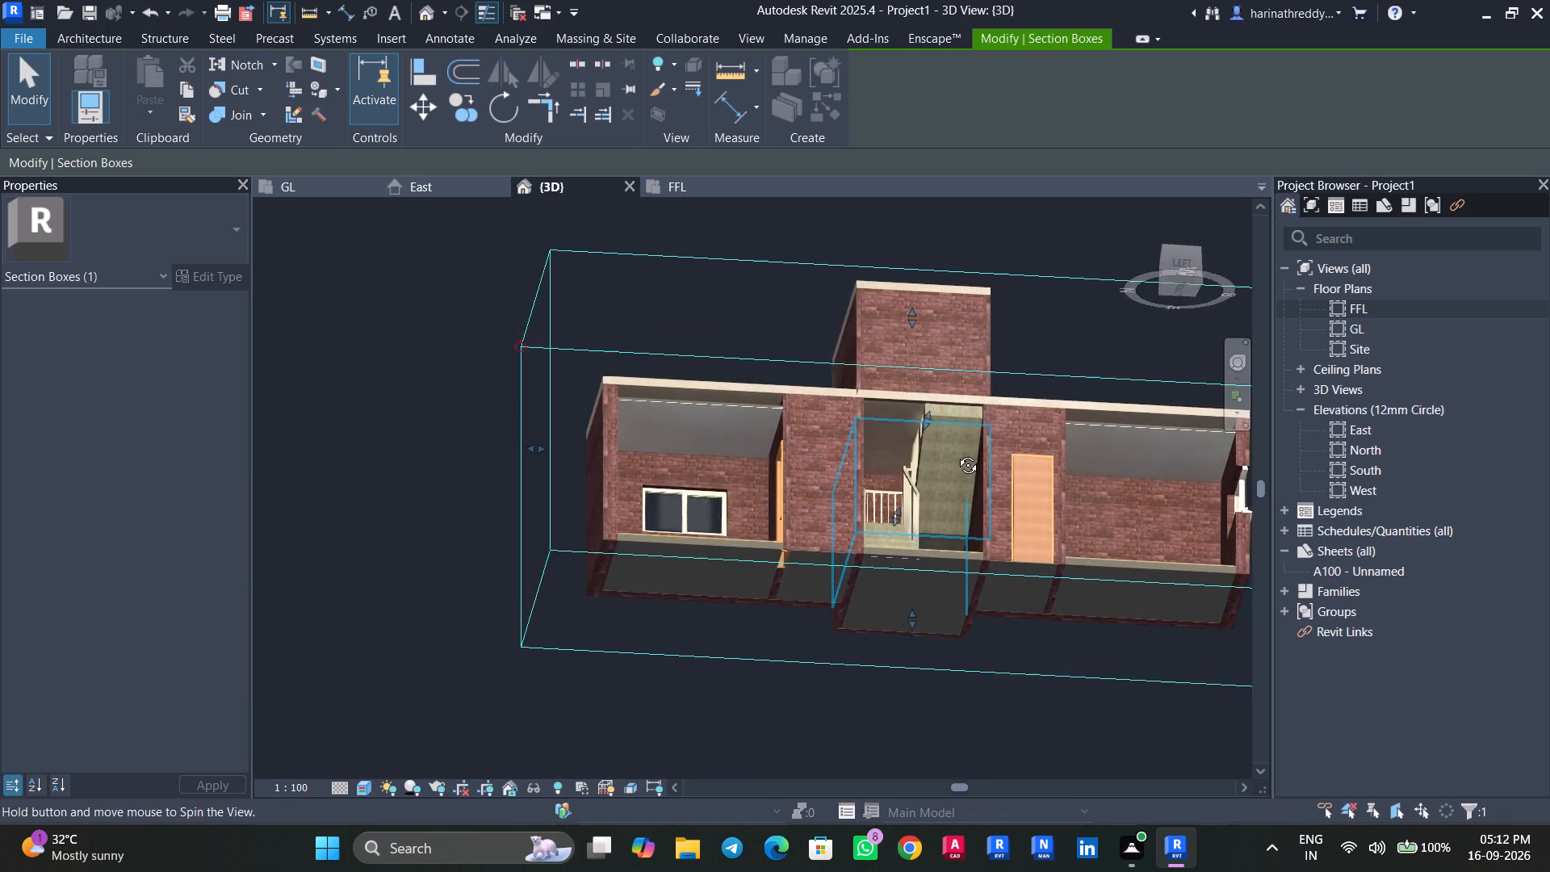
pyautogui.keyDown('shift'); pyautogui.moveTo(956, 453); pyautogui.dragTo(924, 602, button='middle'); pyautogui.keyUp('shift')
pyautogui.click(931, 601)
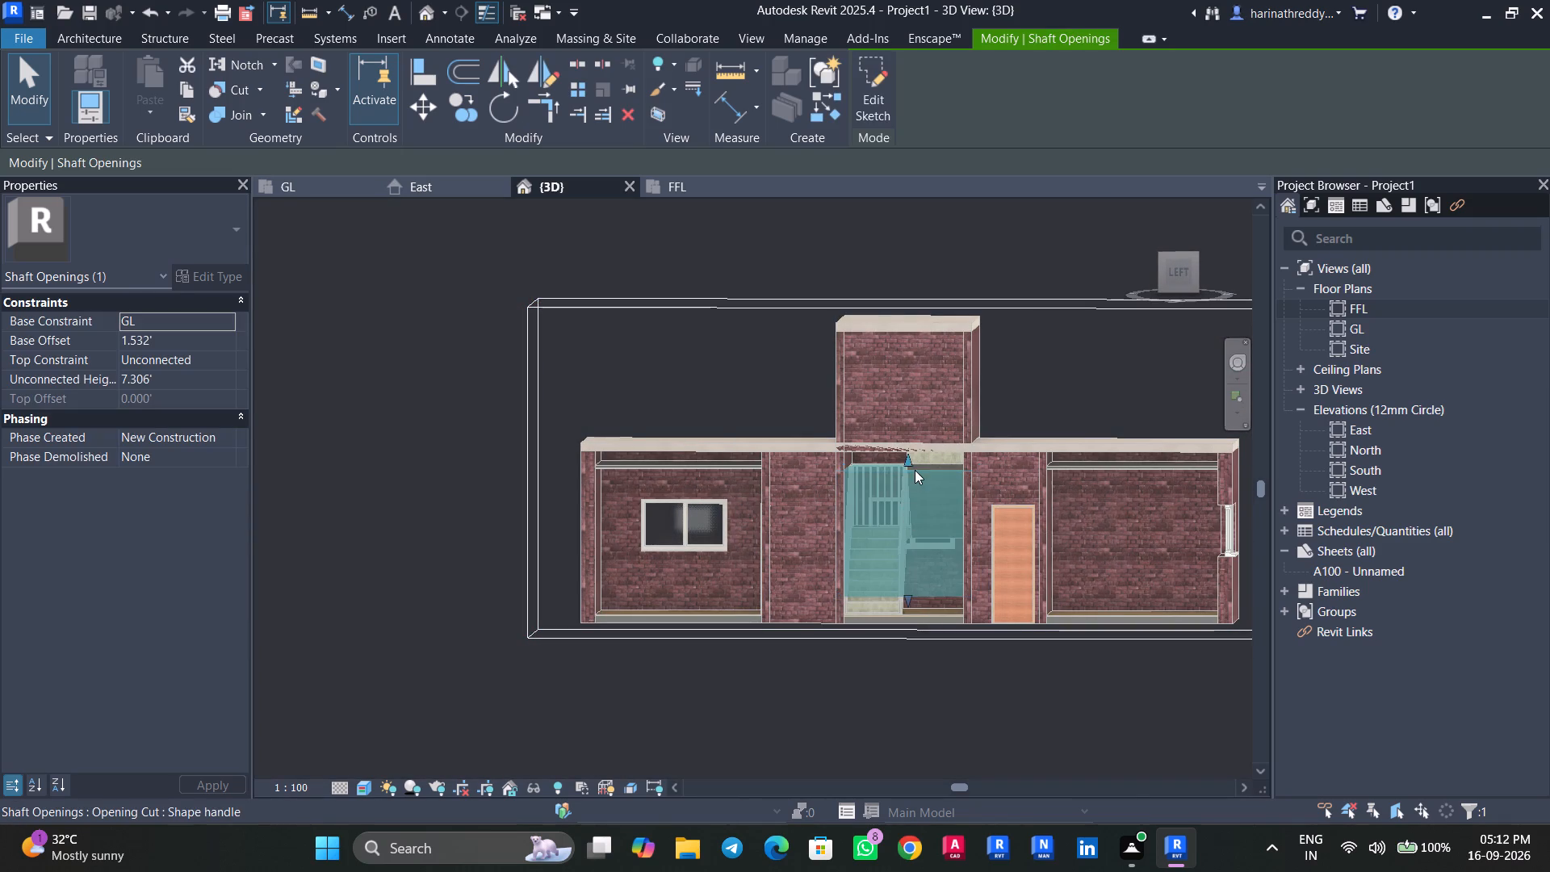
pyautogui.moveTo(908, 462); pyautogui.dragTo(901, 388)
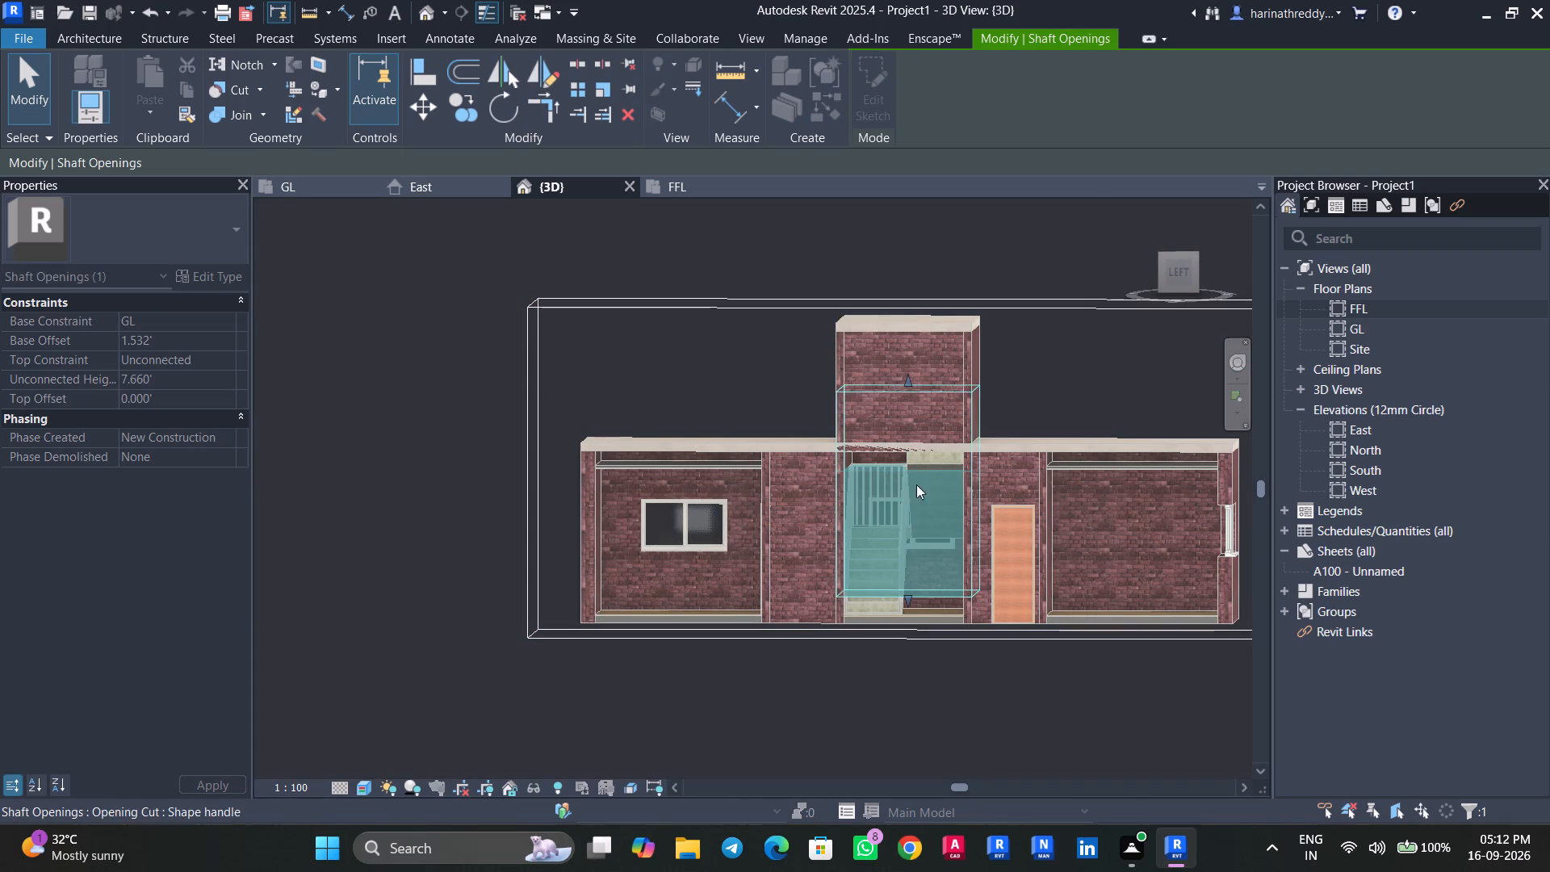
pyautogui.click(903, 690)
# Raise the base of the west stair headroom wall to the top of the roof slab.
pyautogui.moveTo(848, 711); pyautogui.dragTo(903, 617, button='middle')
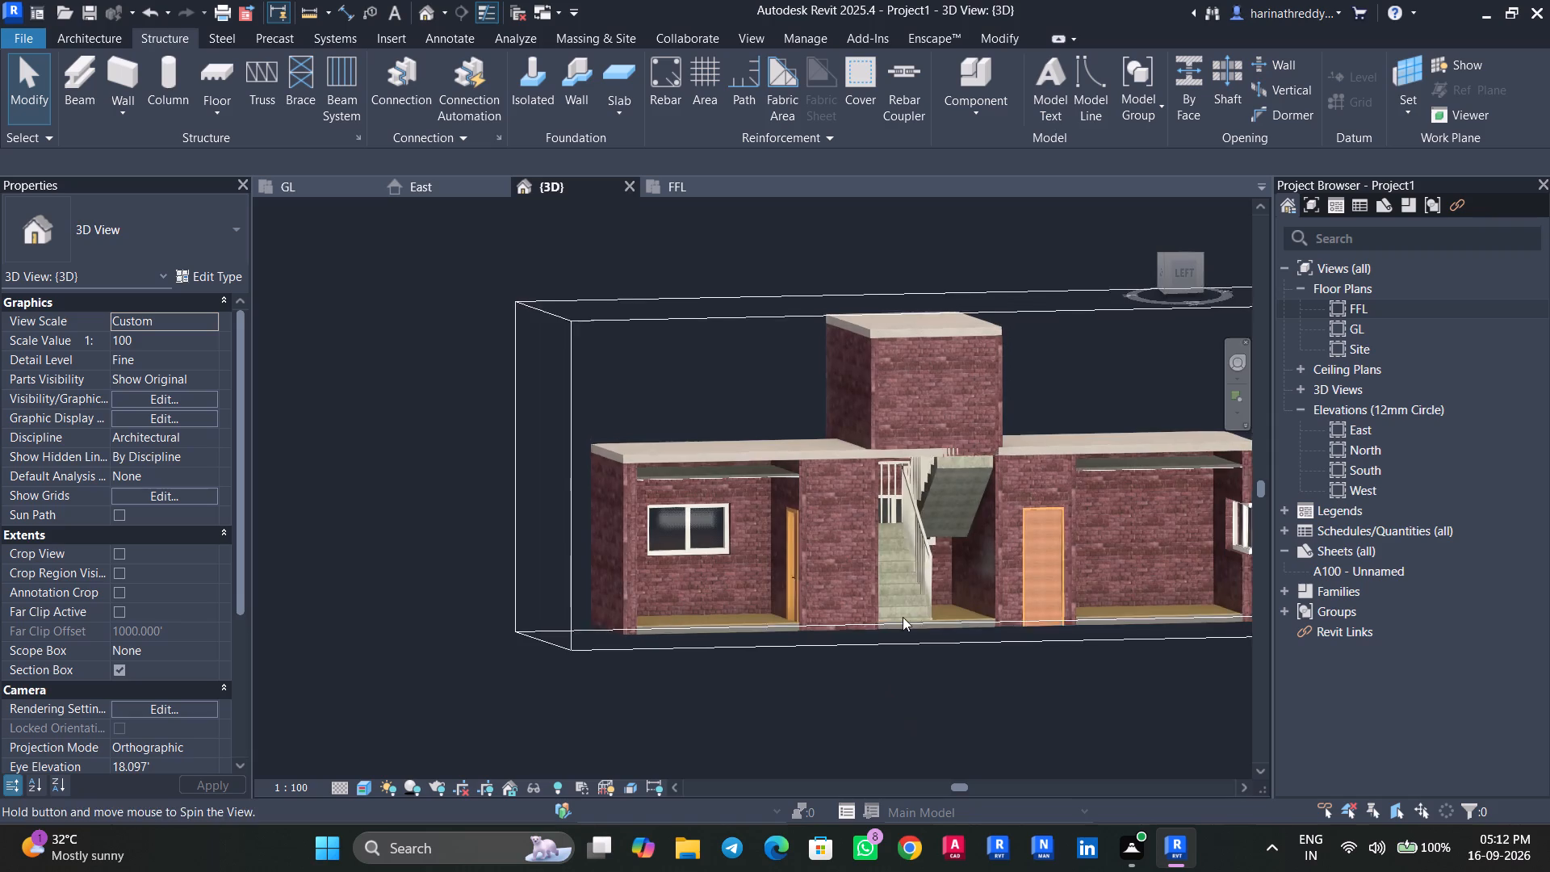
pyautogui.moveTo(903, 617); pyautogui.dragTo(898, 719, button='middle')
pyautogui.click(924, 392)
pyautogui.scroll(4, 959, 447)
pyautogui.moveTo(913, 452); pyautogui.dragTo(908, 438)
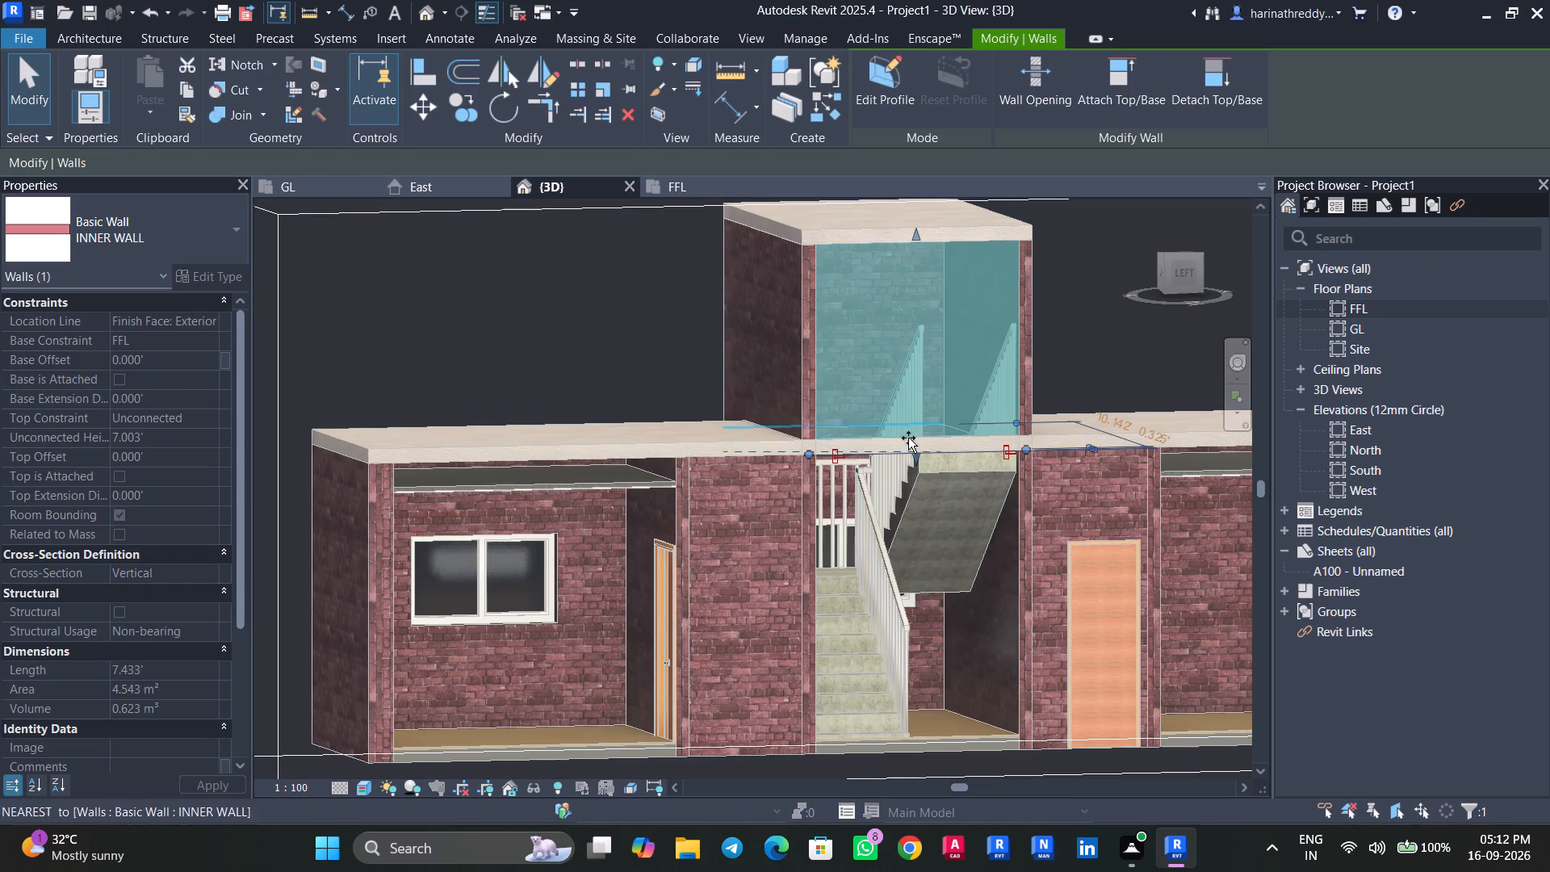
pyautogui.moveTo(908, 438); pyautogui.dragTo(902, 433)
pyautogui.press('Escape')
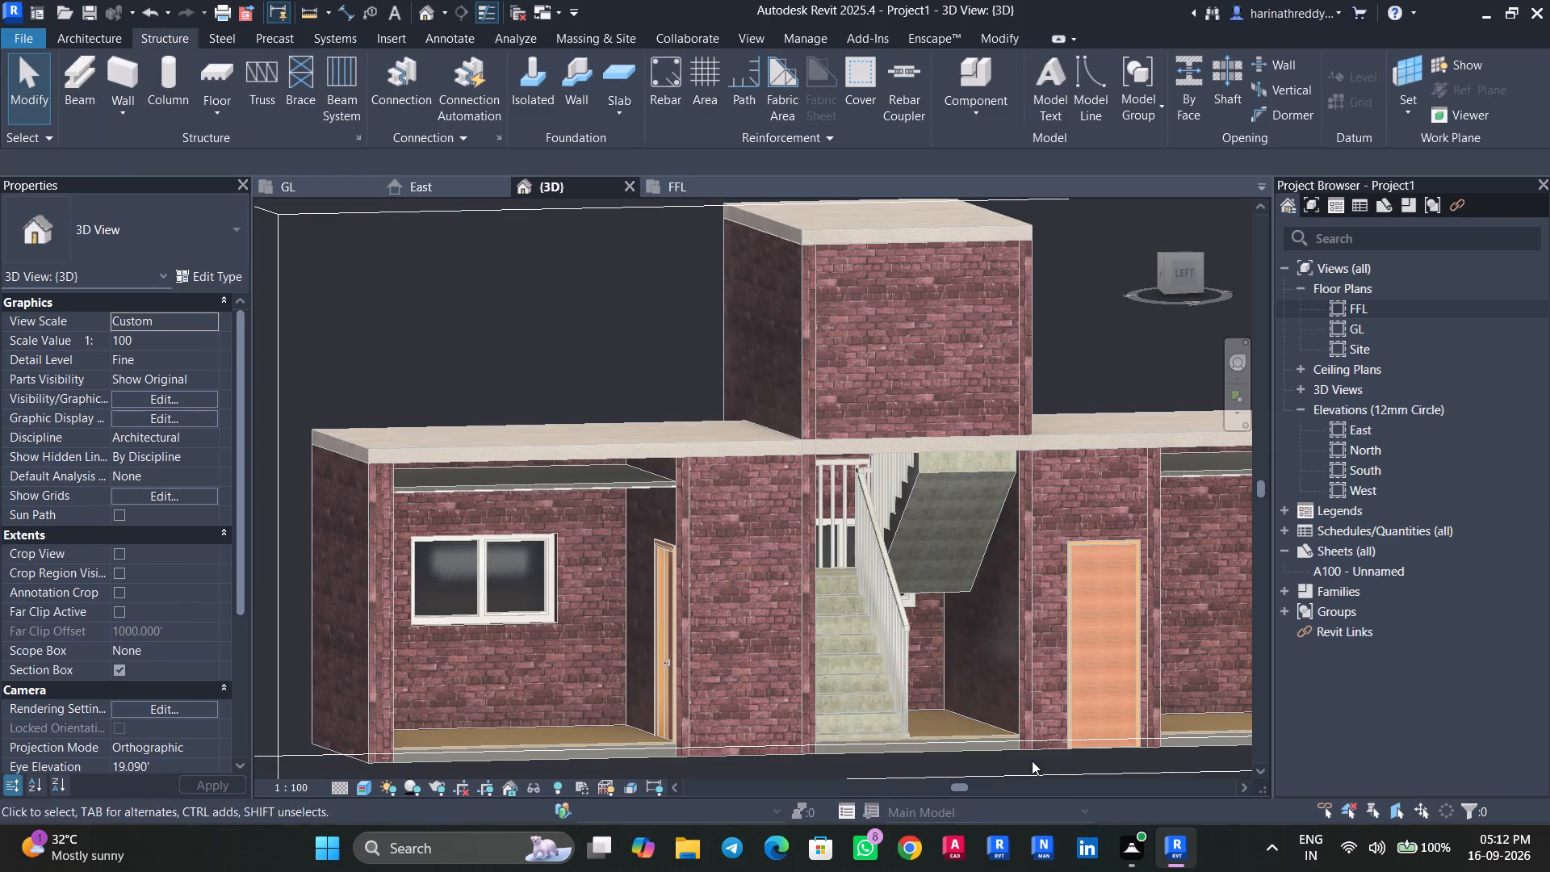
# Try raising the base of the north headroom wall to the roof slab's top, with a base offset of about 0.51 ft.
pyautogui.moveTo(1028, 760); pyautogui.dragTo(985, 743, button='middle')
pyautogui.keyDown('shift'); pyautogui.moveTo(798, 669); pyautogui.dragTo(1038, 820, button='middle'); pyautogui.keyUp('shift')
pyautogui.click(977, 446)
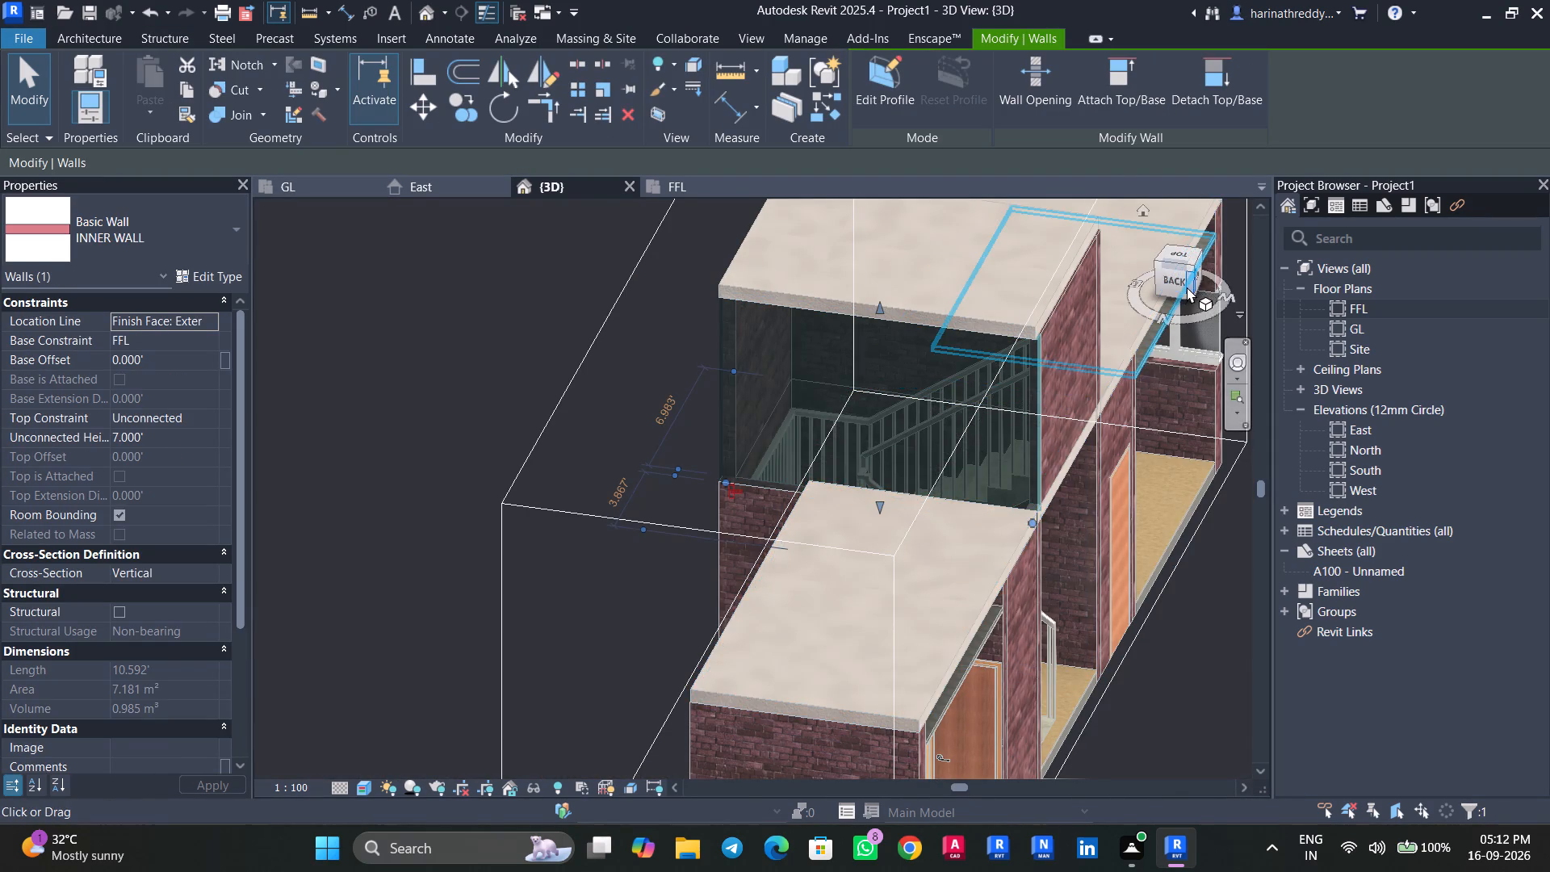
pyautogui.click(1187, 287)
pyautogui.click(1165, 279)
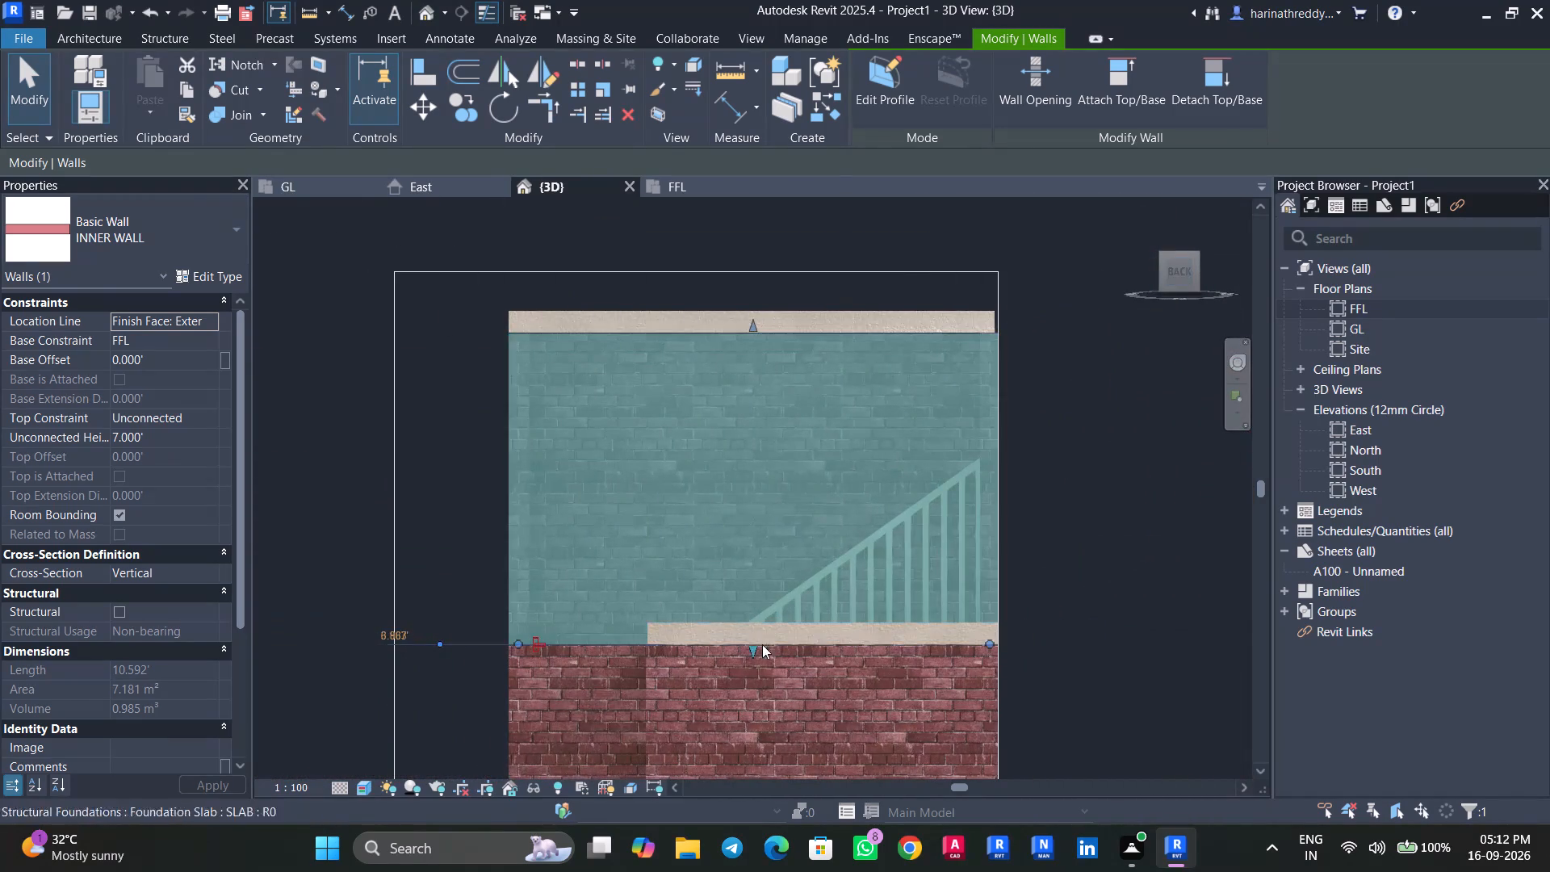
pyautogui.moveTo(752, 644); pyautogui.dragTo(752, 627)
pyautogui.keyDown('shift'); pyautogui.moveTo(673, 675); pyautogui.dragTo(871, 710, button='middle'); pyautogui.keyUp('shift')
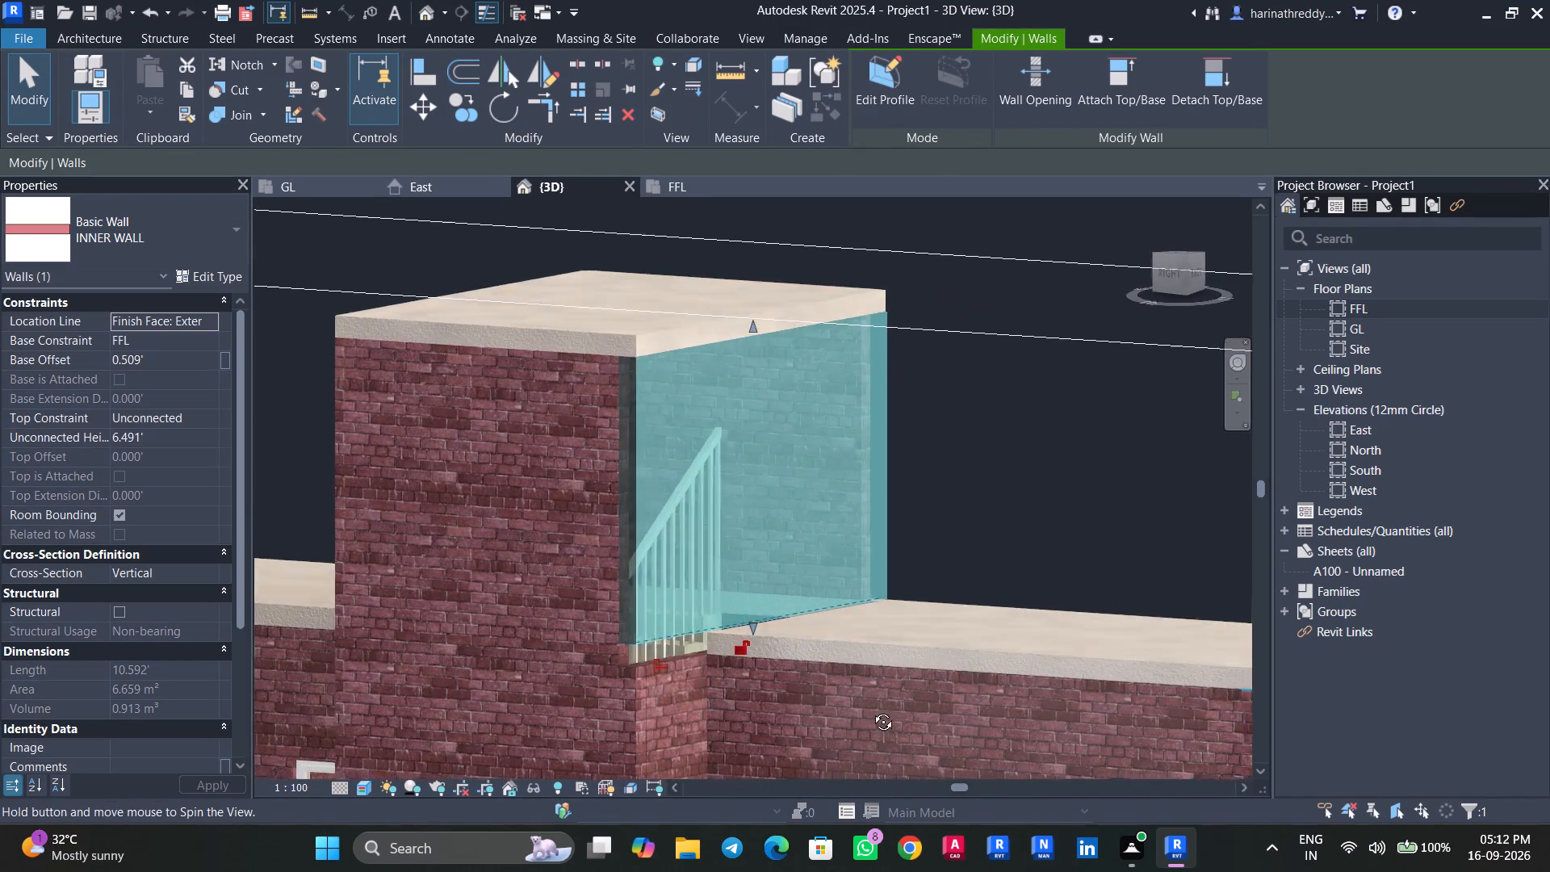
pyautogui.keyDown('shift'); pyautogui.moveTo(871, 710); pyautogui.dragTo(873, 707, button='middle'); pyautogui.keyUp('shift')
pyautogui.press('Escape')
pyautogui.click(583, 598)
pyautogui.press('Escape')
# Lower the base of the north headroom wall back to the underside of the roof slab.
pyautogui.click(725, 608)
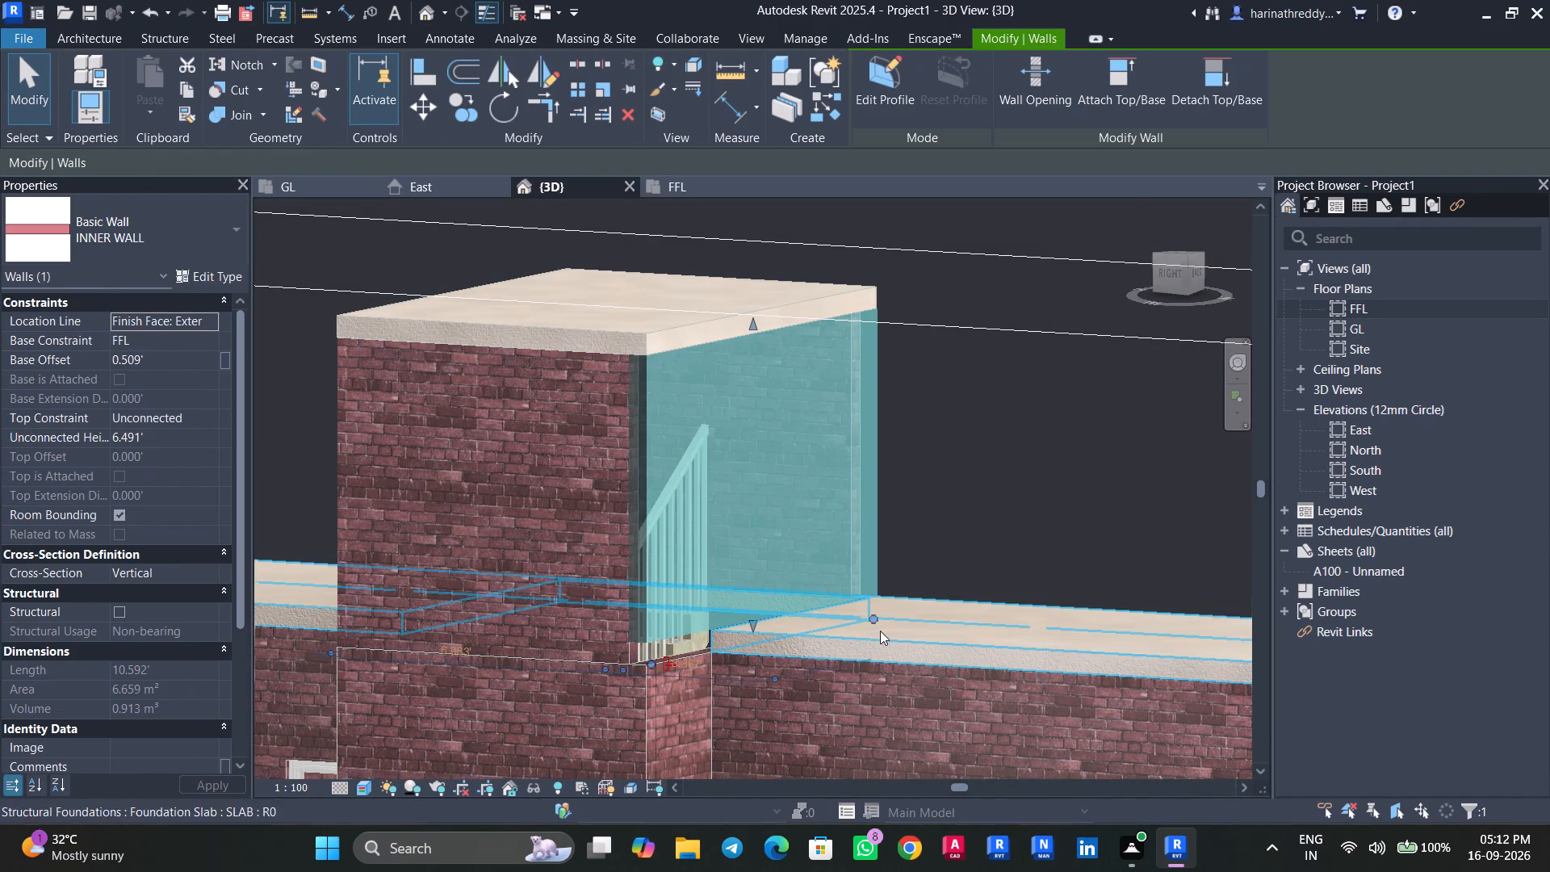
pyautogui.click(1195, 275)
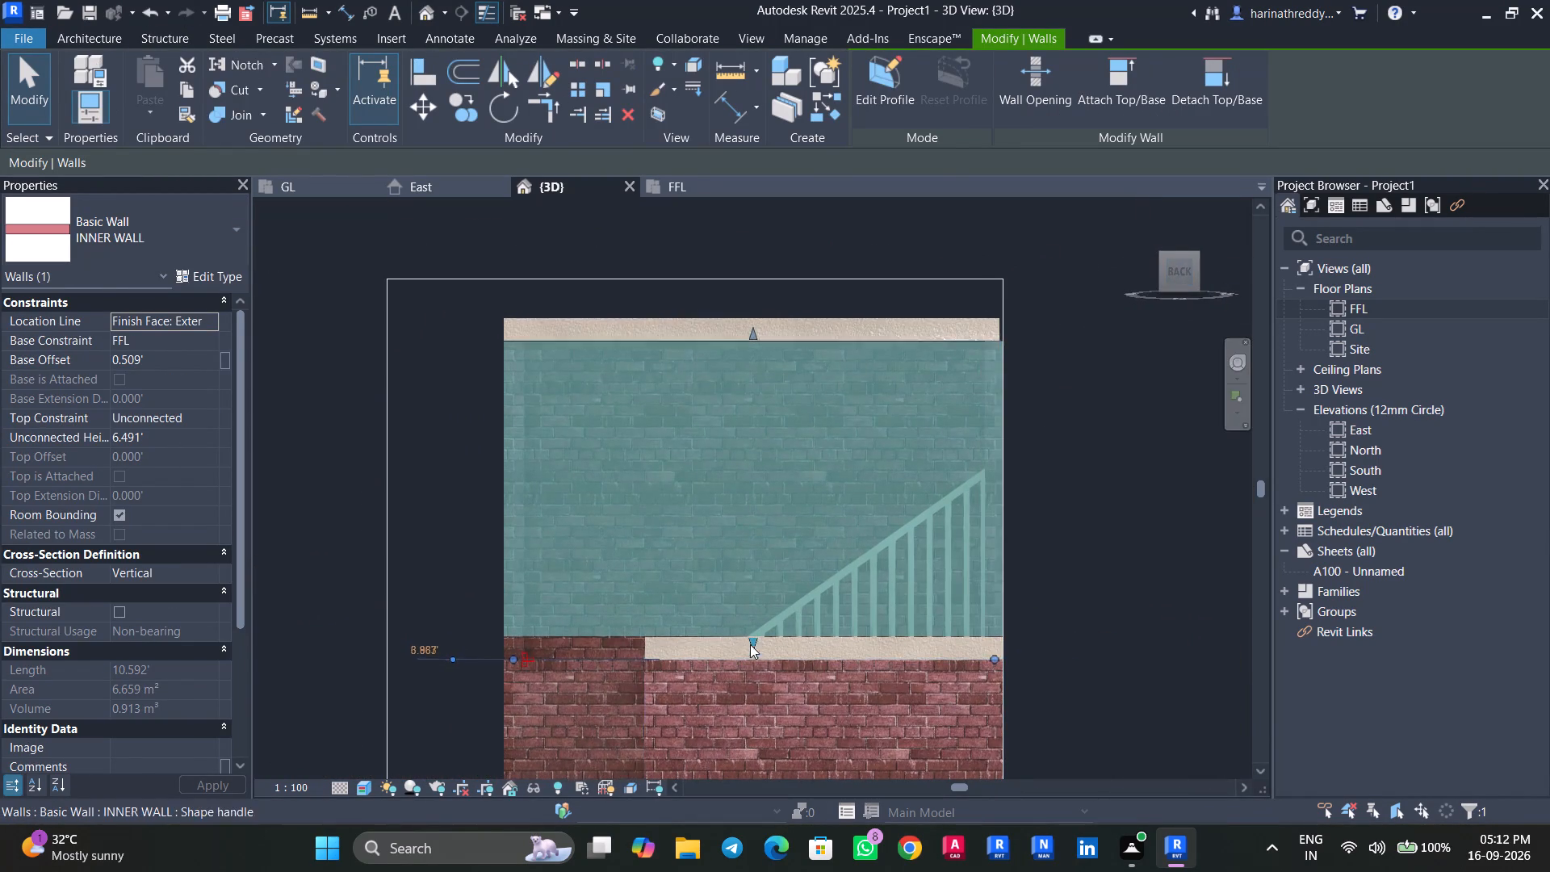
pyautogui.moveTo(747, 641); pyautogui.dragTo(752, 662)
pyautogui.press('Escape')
# Examine the sectioned staircase, roof slab opening and headroom walls from several sides and from below.
pyautogui.scroll(-3, 1100, 616)
pyautogui.keyDown('shift'); pyautogui.moveTo(1110, 609); pyautogui.dragTo(1032, 689, button='middle'); pyautogui.keyUp('shift')
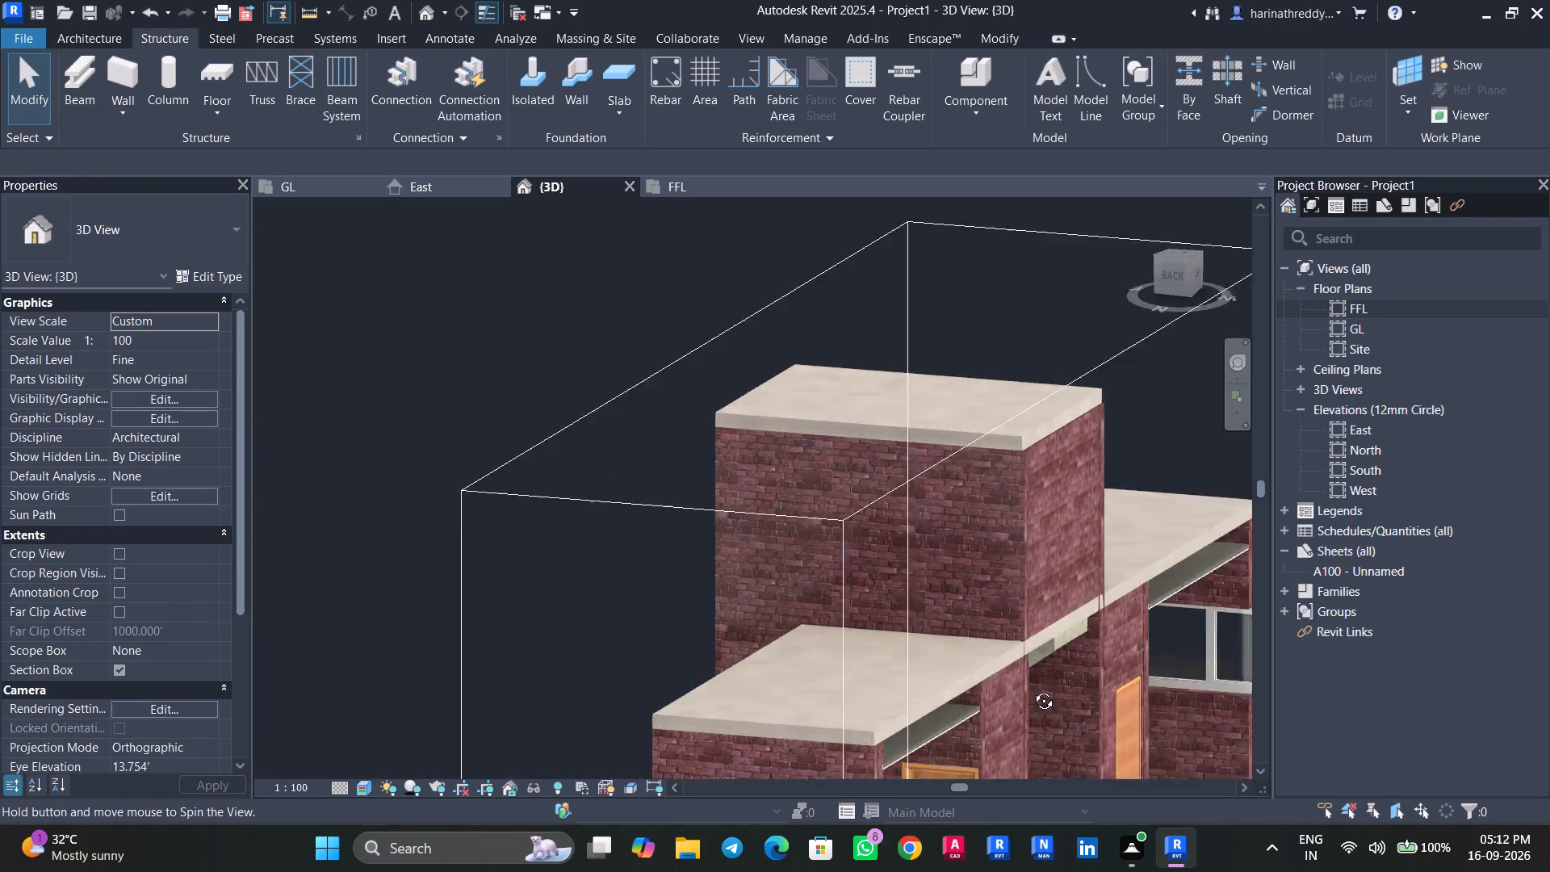
pyautogui.keyDown('shift'); pyautogui.moveTo(1032, 689); pyautogui.dragTo(798, 398, button='middle'); pyautogui.keyUp('shift')
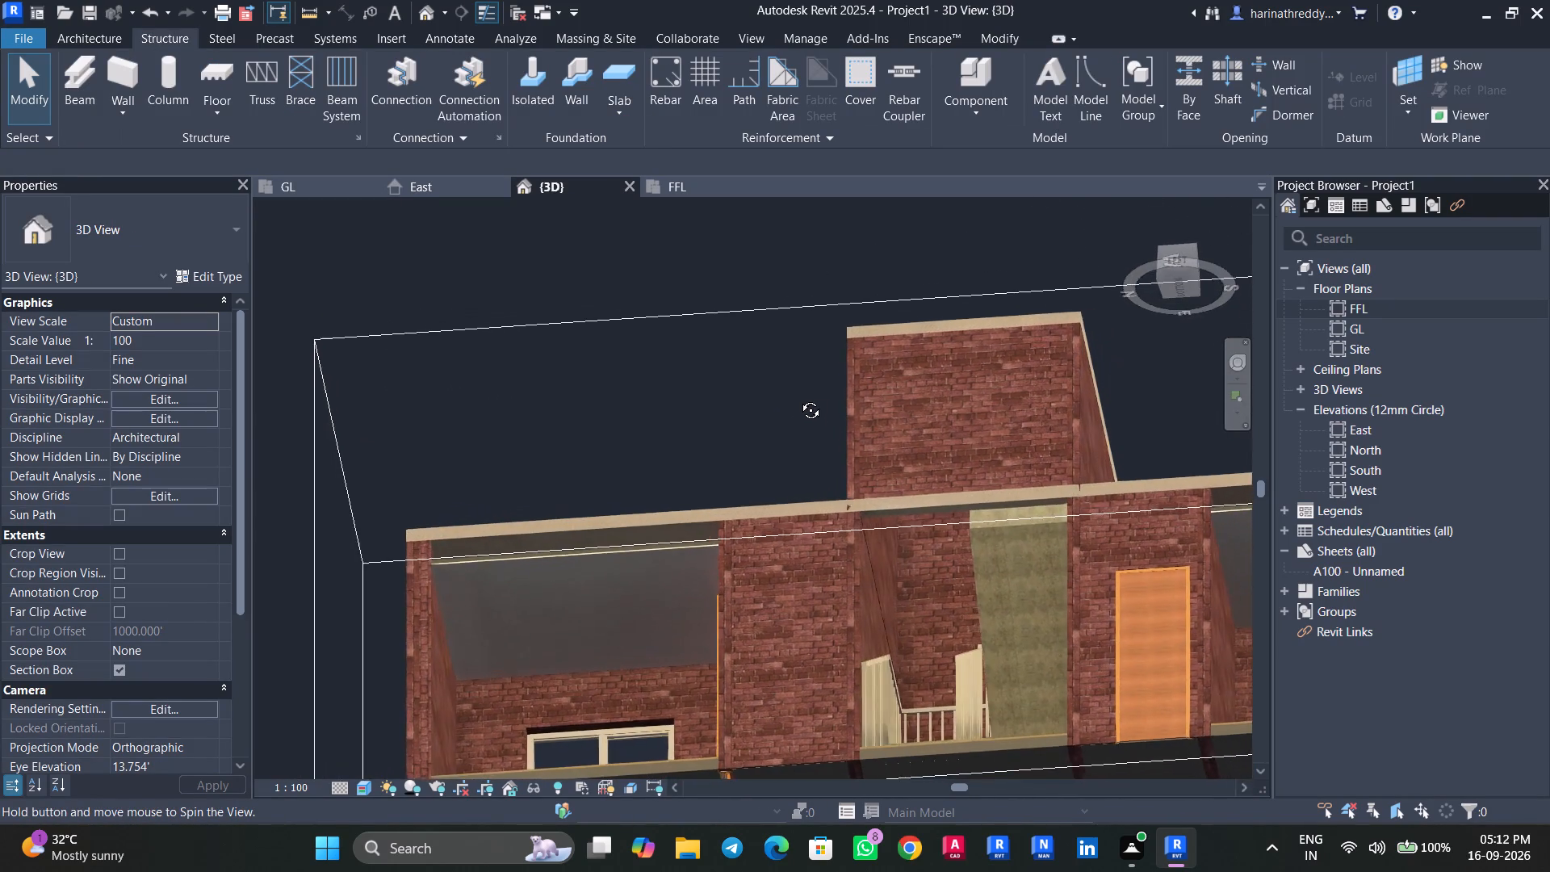
pyautogui.keyDown('shift'); pyautogui.moveTo(798, 398); pyautogui.dragTo(797, 398, button='middle'); pyautogui.keyUp('shift')
pyautogui.scroll(1, 915, 623)
pyautogui.keyDown('shift'); pyautogui.moveTo(915, 623); pyautogui.dragTo(819, 737, button='middle'); pyautogui.keyUp('shift')
pyautogui.scroll(2, 688, 597)
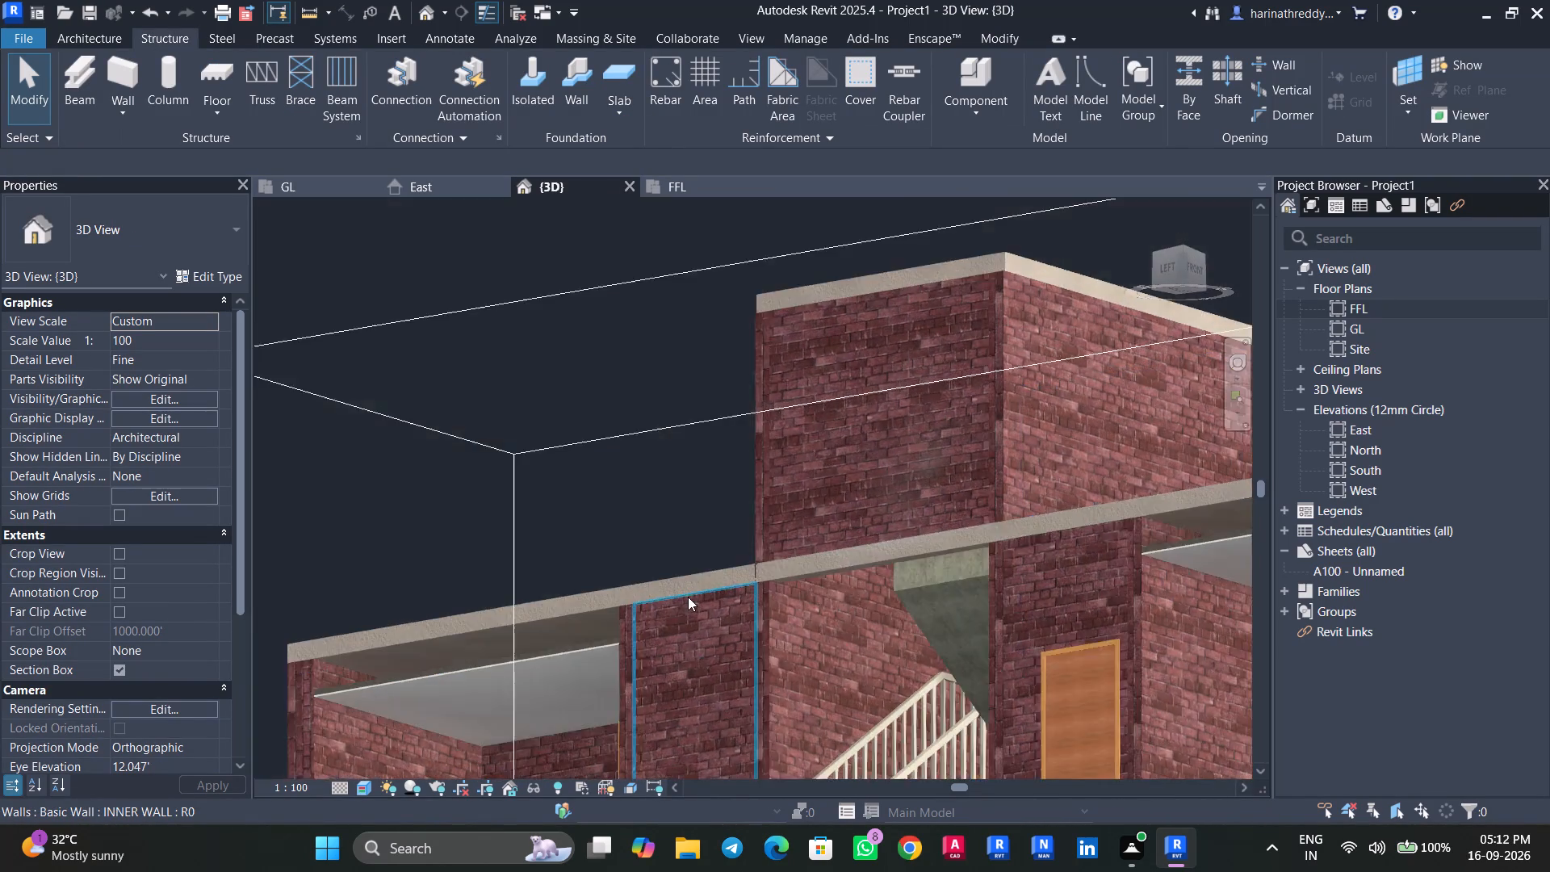
pyautogui.scroll(2, 688, 597)
pyautogui.scroll(-8, 741, 646)
pyautogui.keyDown('shift'); pyautogui.moveTo(563, 378); pyautogui.dragTo(613, 442, button='middle'); pyautogui.keyUp('shift')
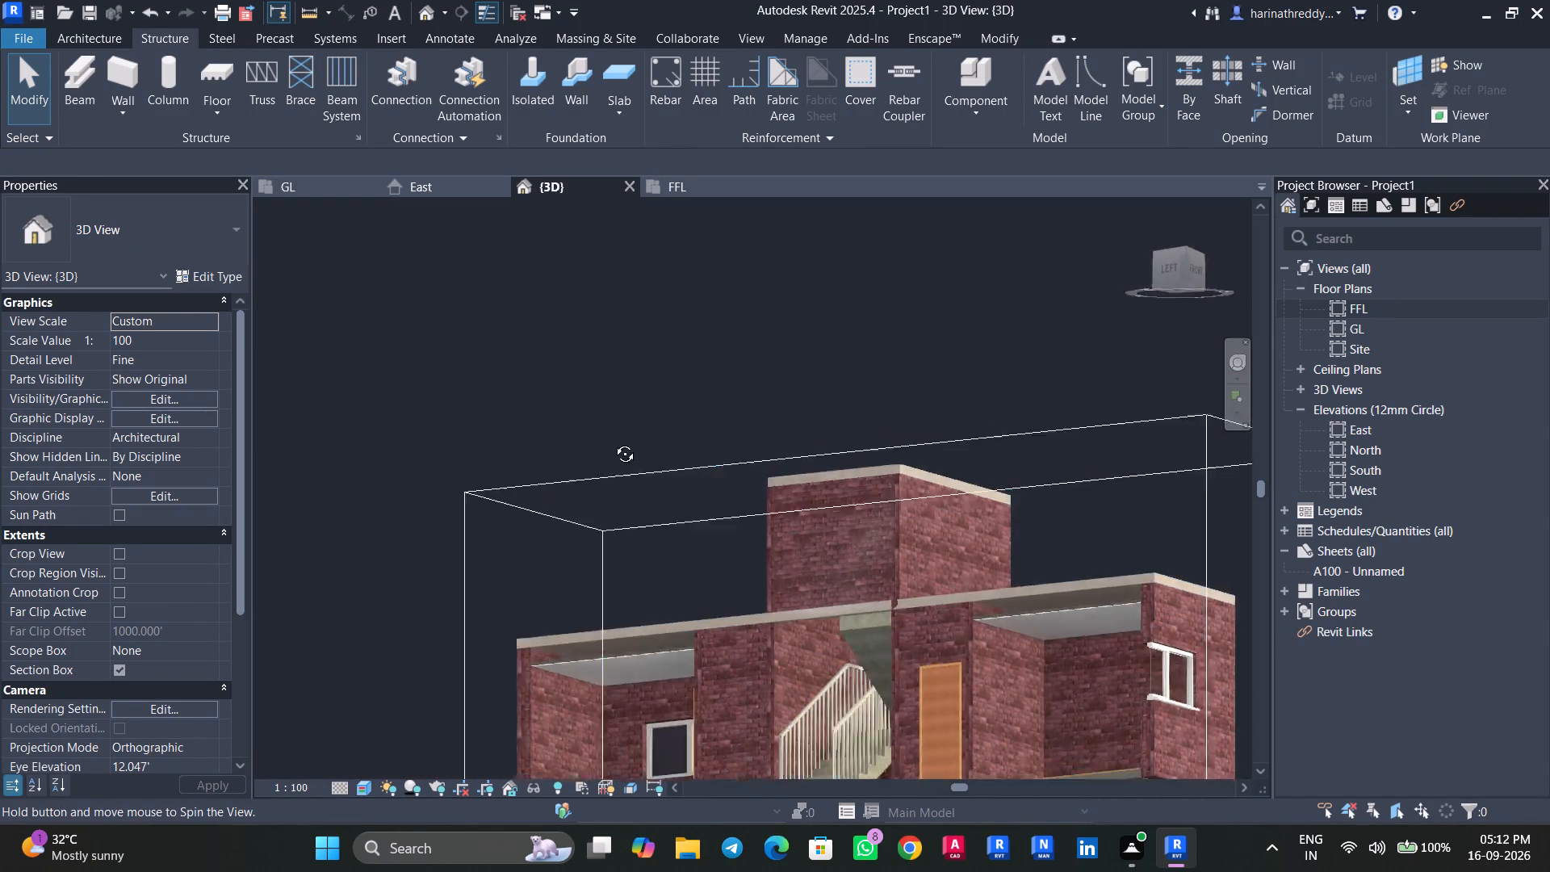
pyautogui.keyDown('shift'); pyautogui.moveTo(613, 442); pyautogui.dragTo(717, 526, button='middle'); pyautogui.keyUp('shift')
pyautogui.scroll(4, 698, 573)
pyautogui.moveTo(639, 566); pyautogui.dragTo(408, 167, button='middle')
pyautogui.scroll(1, 434, 262)
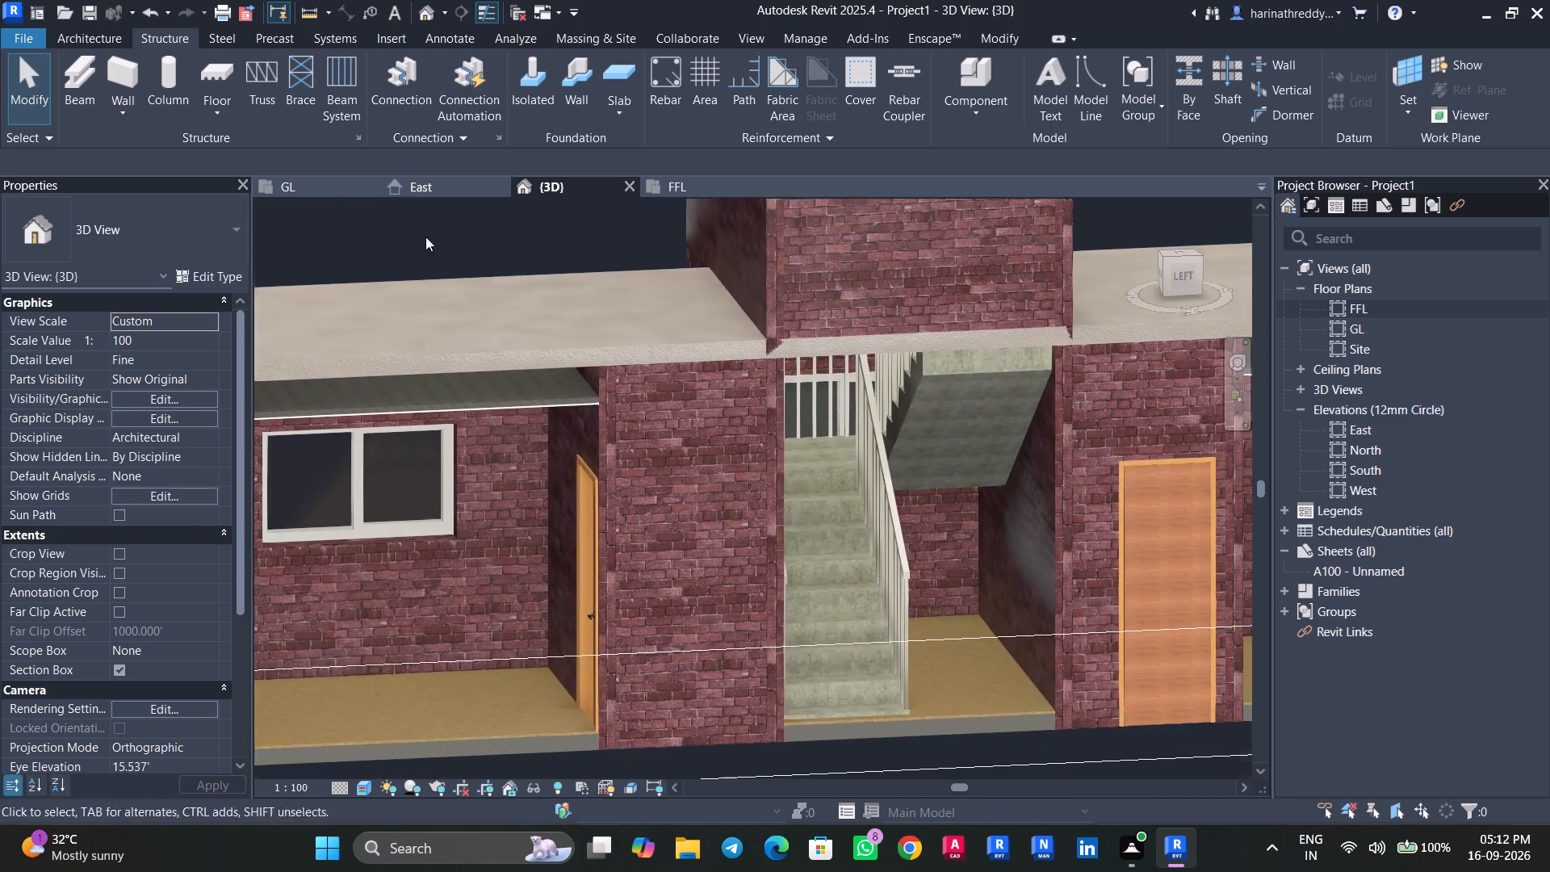
pyautogui.scroll(-6, 475, 266)
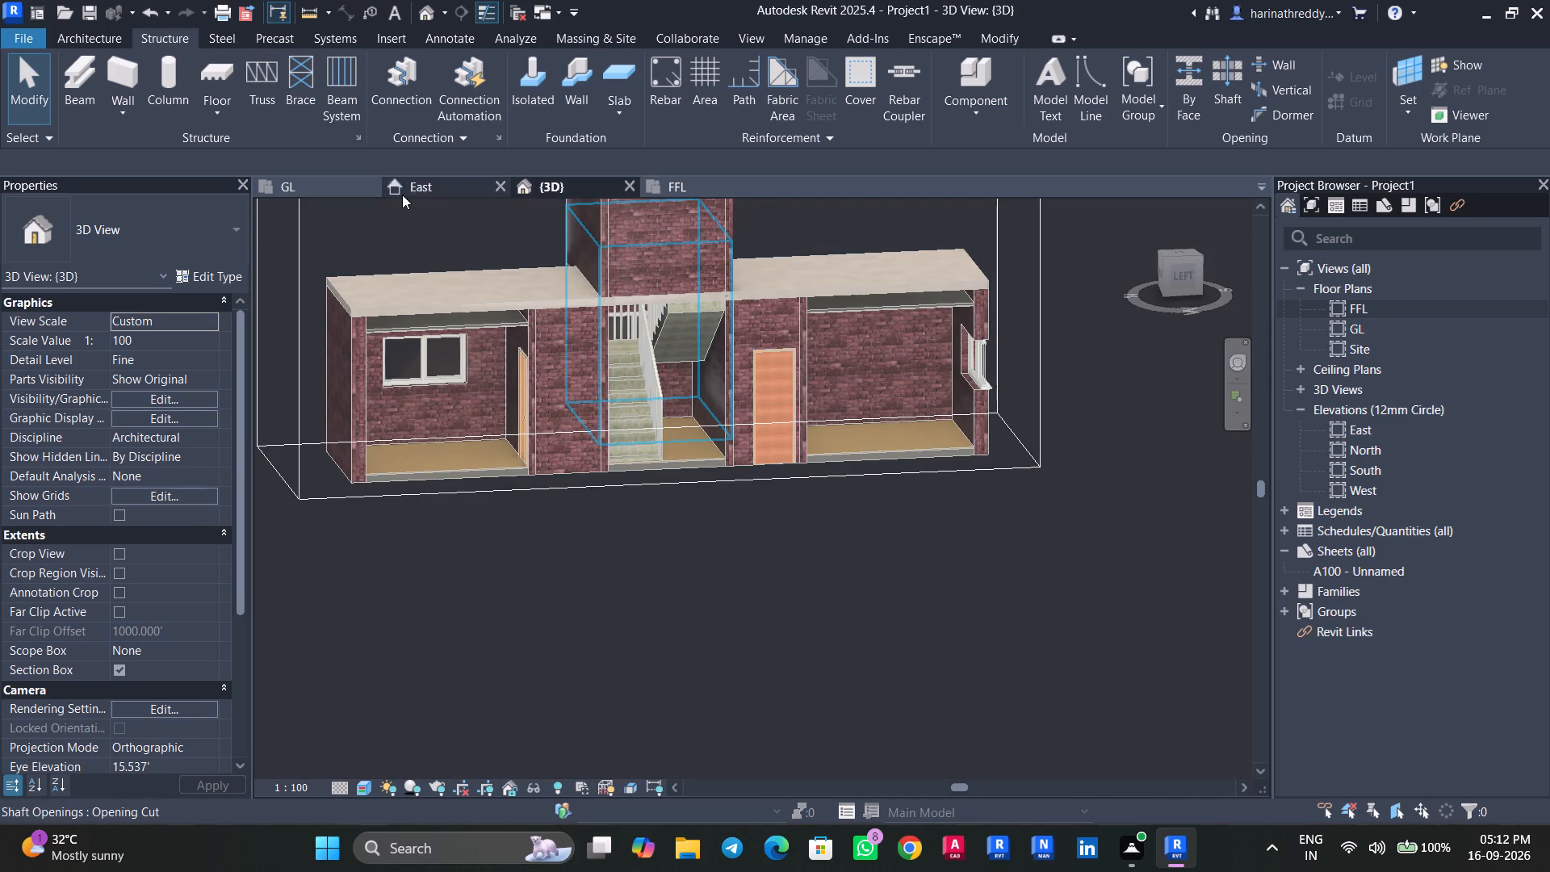
# Place a D3 door in the west stair headroom wall on the FFL plan, near its south end, swinging out onto the roof.
pyautogui.click(668, 190)
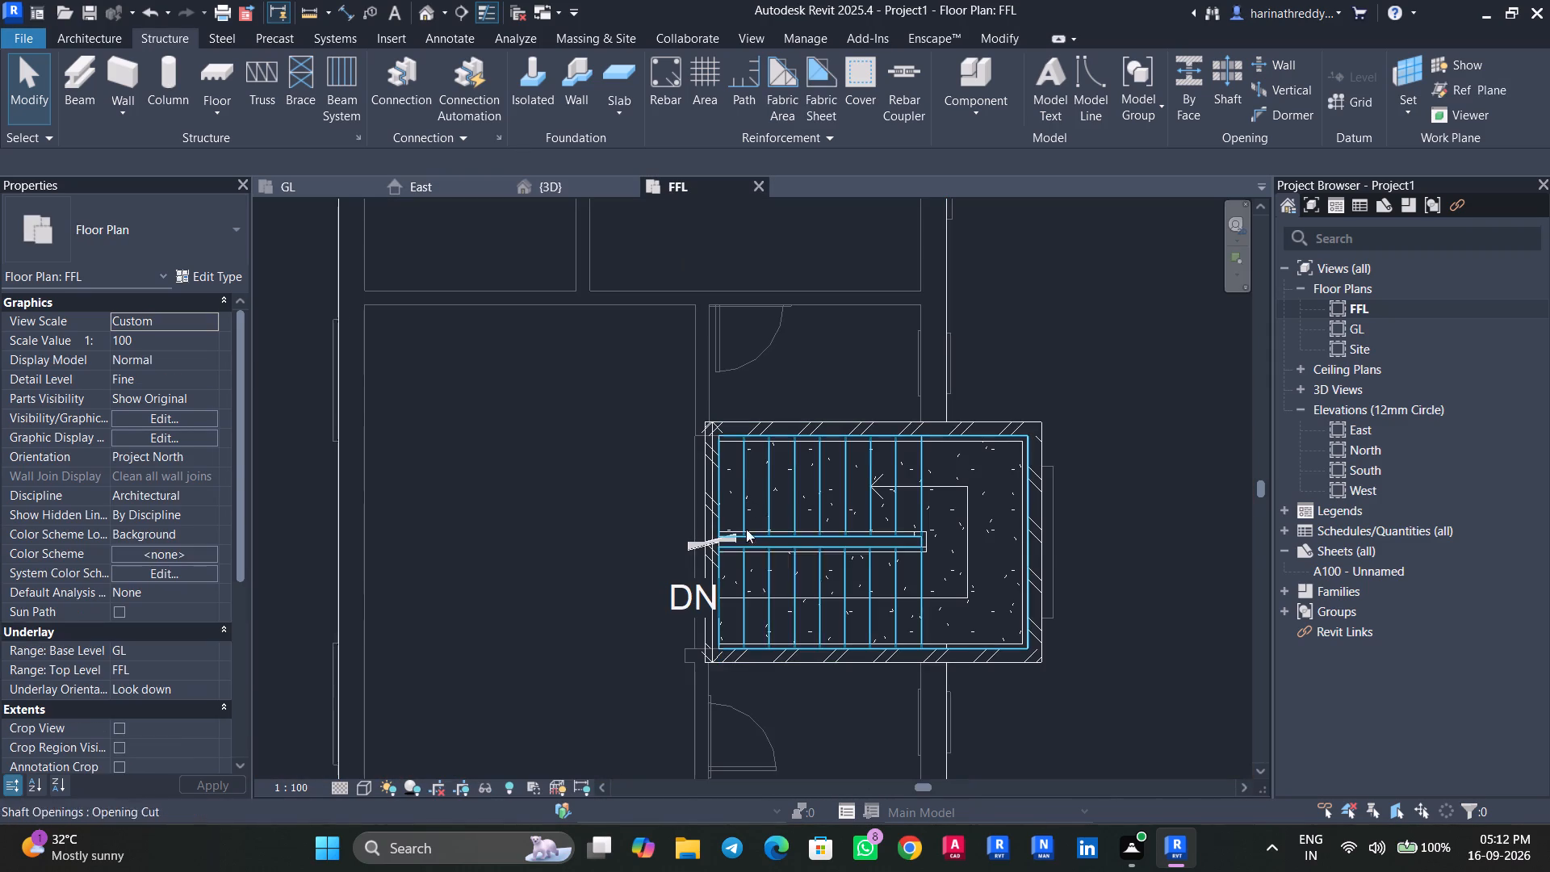
pyautogui.press('d')
pyautogui.press('r')
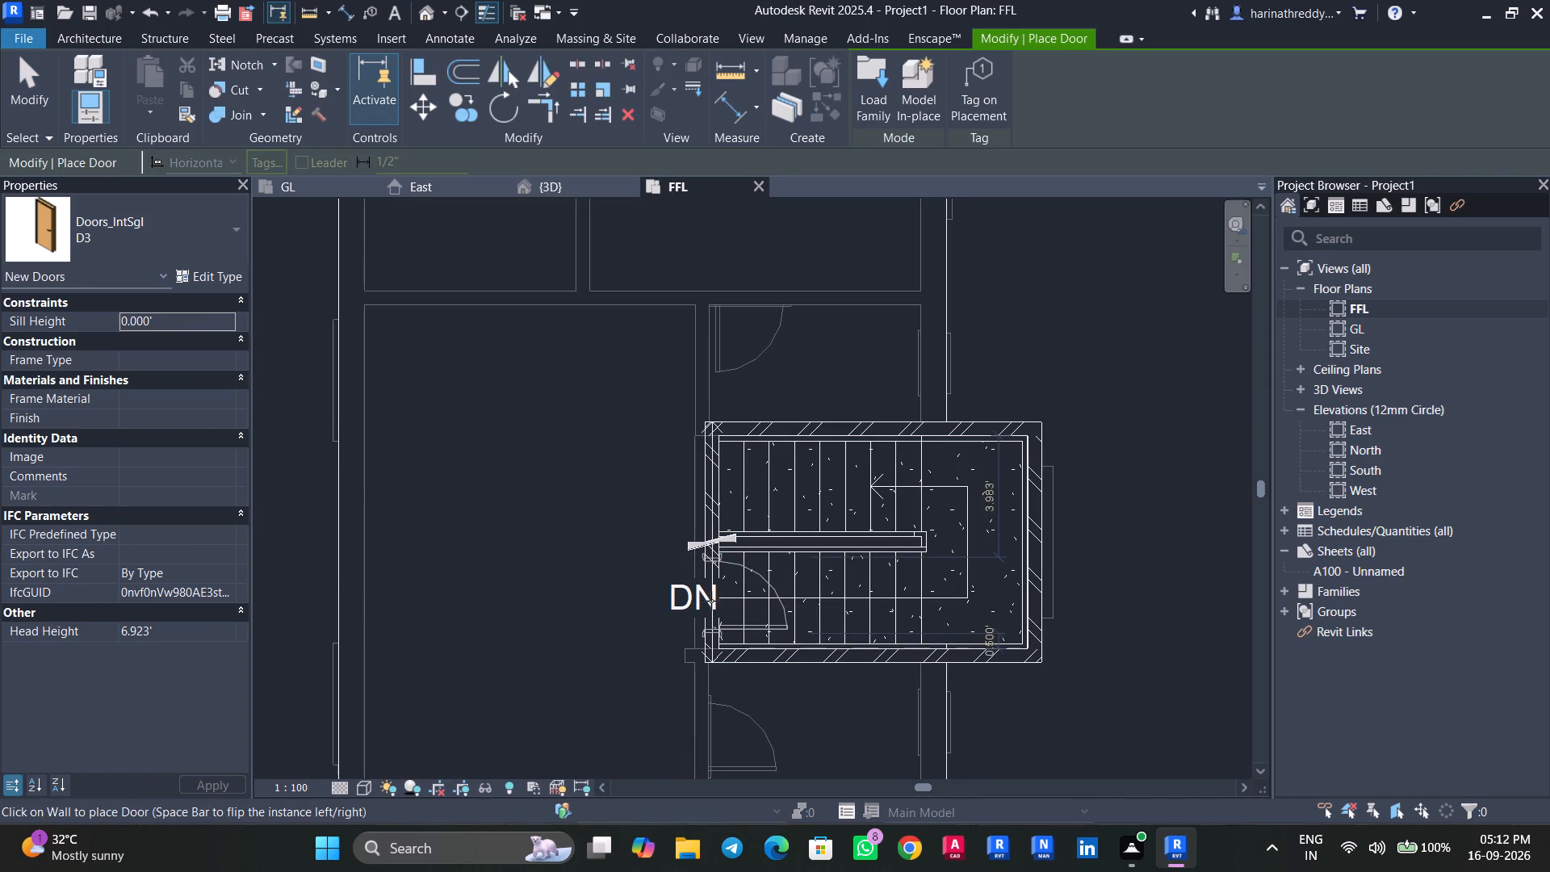
pyautogui.press('space')
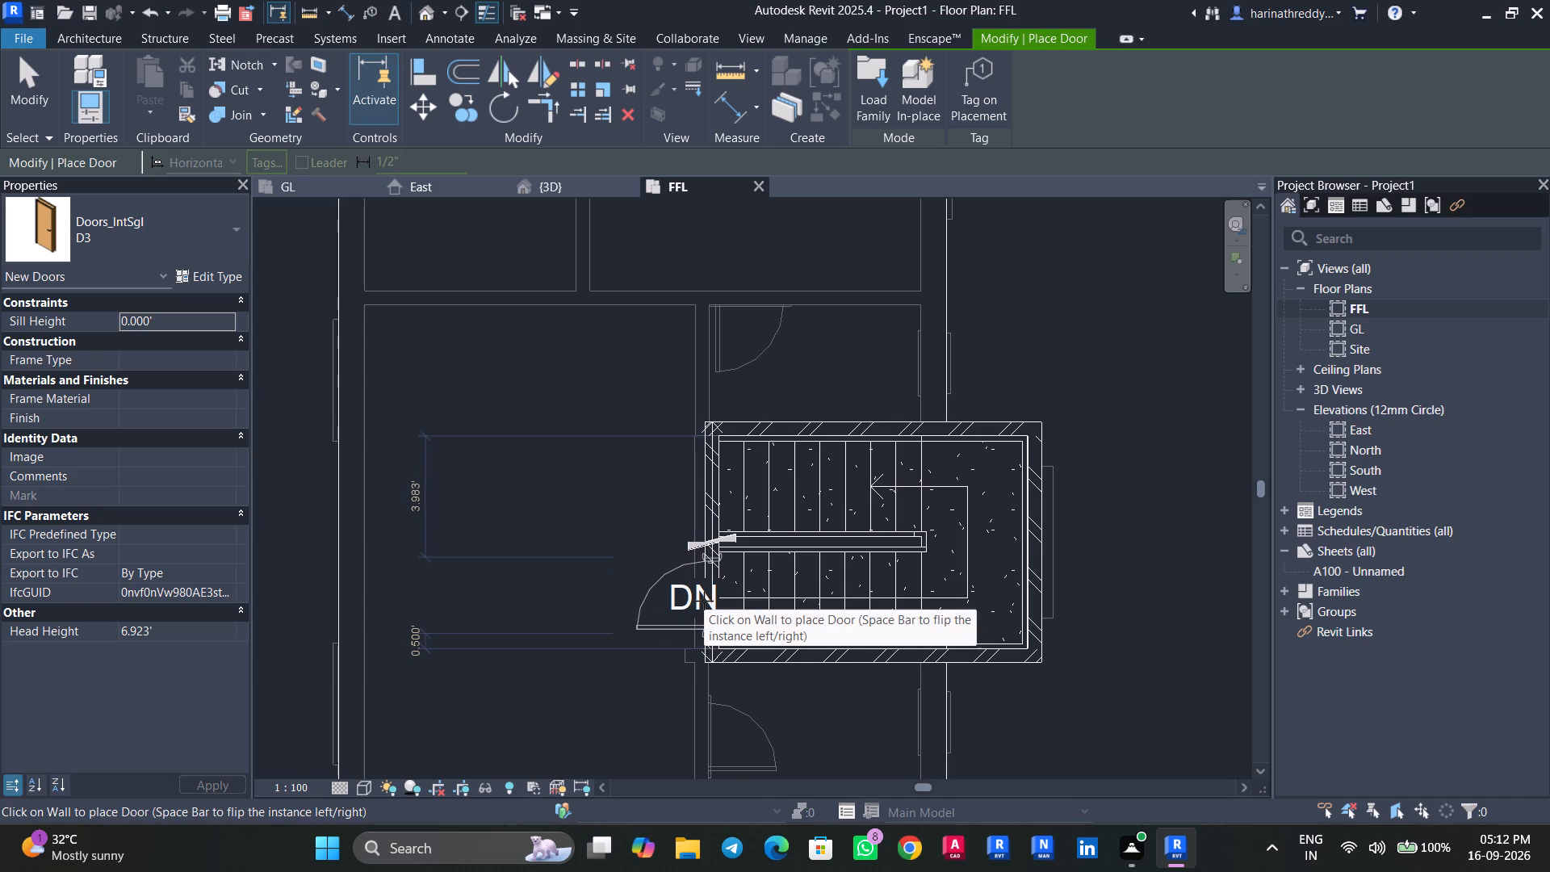
pyautogui.click(702, 598)
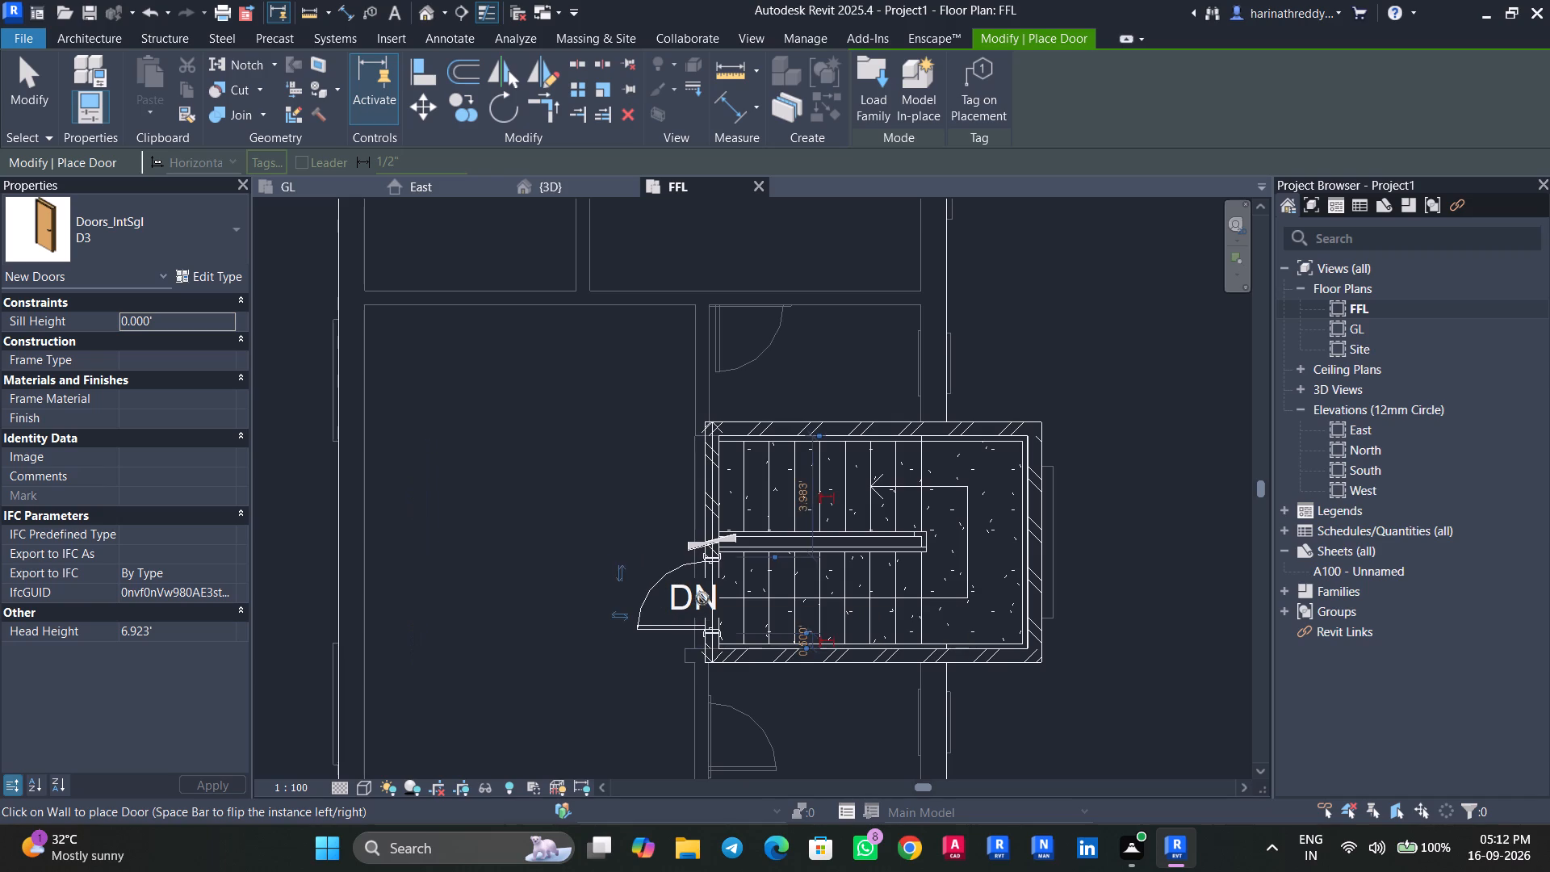
pyautogui.press('Escape')
pyautogui.press('Escape')
pyautogui.press('Escape')
# Change the new roof access door's type from D3 to Doors_IntSgl 810x2110mm.
pyautogui.click(578, 183)
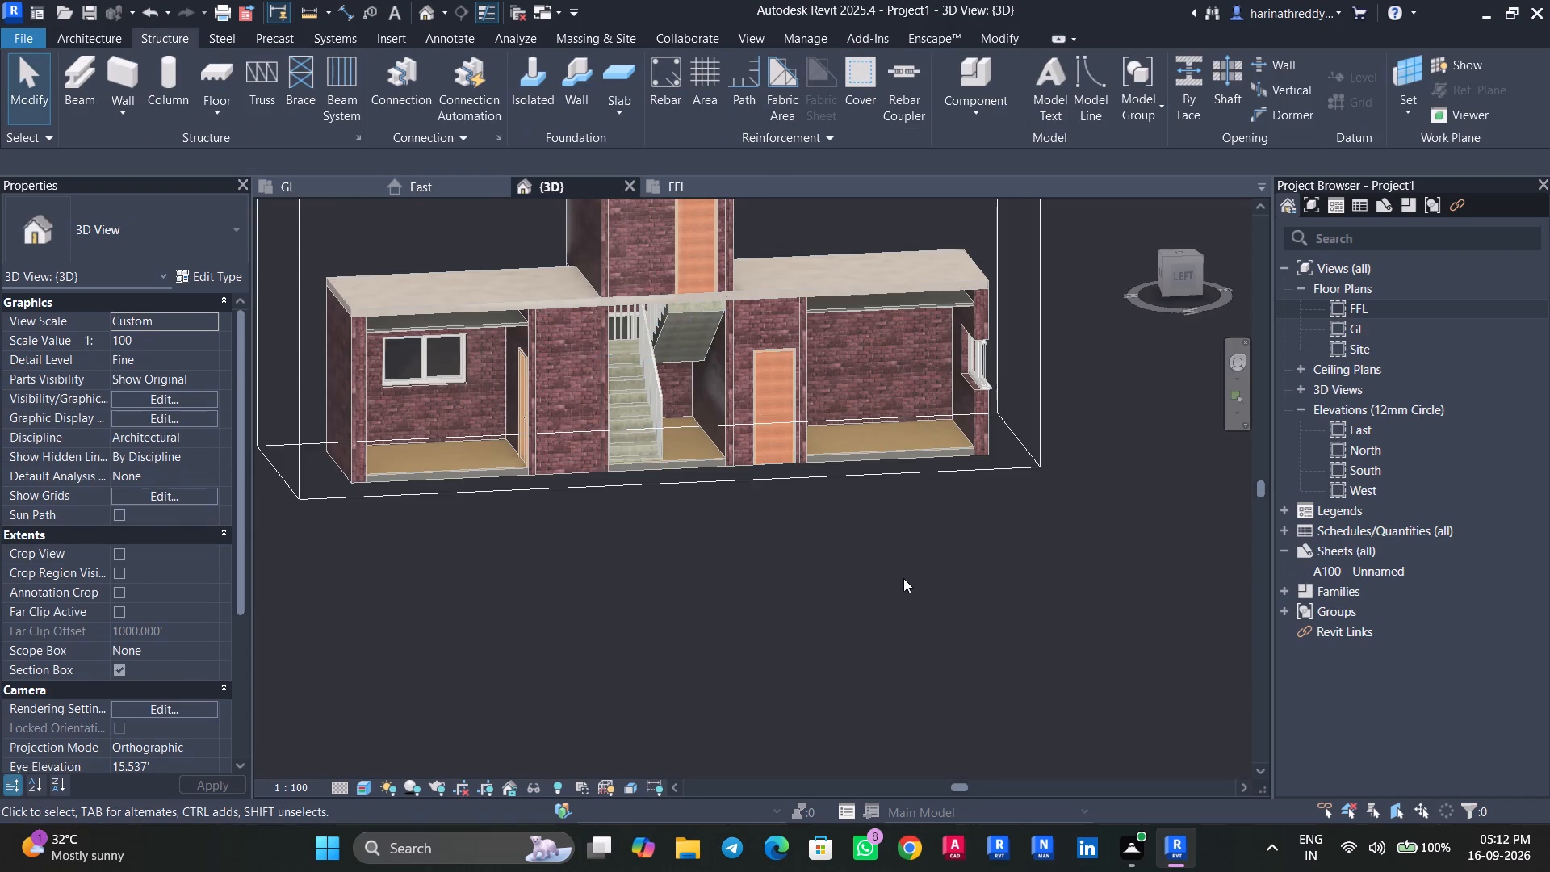
pyautogui.scroll(-1, 903, 578)
pyautogui.keyDown('shift'); pyautogui.moveTo(898, 565); pyautogui.dragTo(857, 583, button='middle'); pyautogui.keyUp('shift')
pyautogui.scroll(11, 723, 263)
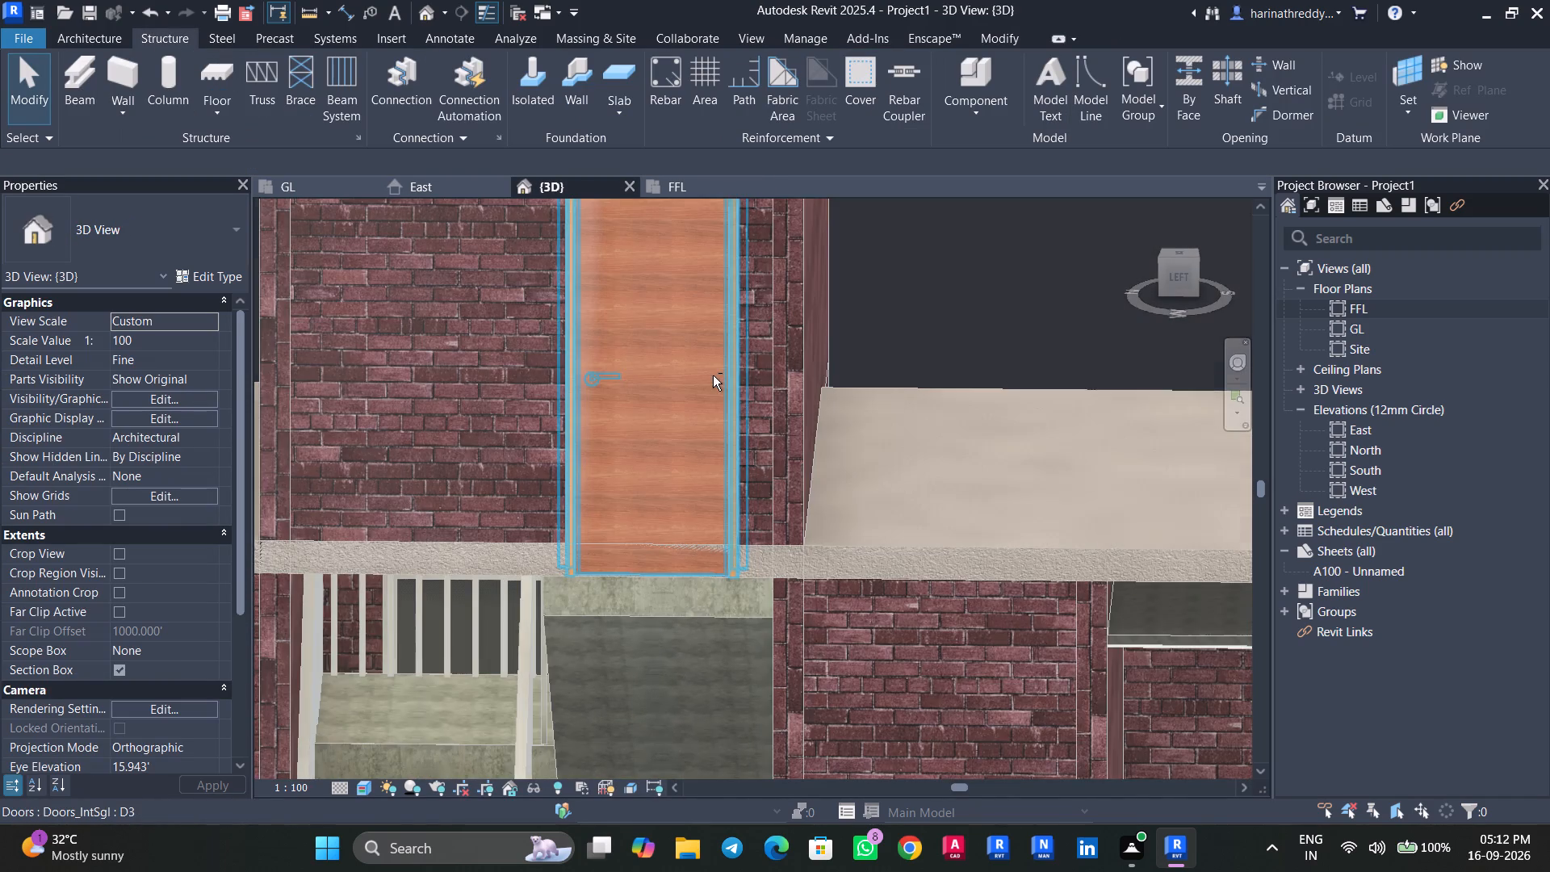
pyautogui.keyDown('shift'); pyautogui.moveTo(713, 375); pyautogui.dragTo(713, 463, button='middle'); pyautogui.keyUp('shift')
pyautogui.keyDown('shift'); pyautogui.moveTo(712, 464); pyautogui.dragTo(706, 395, button='middle'); pyautogui.keyUp('shift')
pyautogui.click(706, 395)
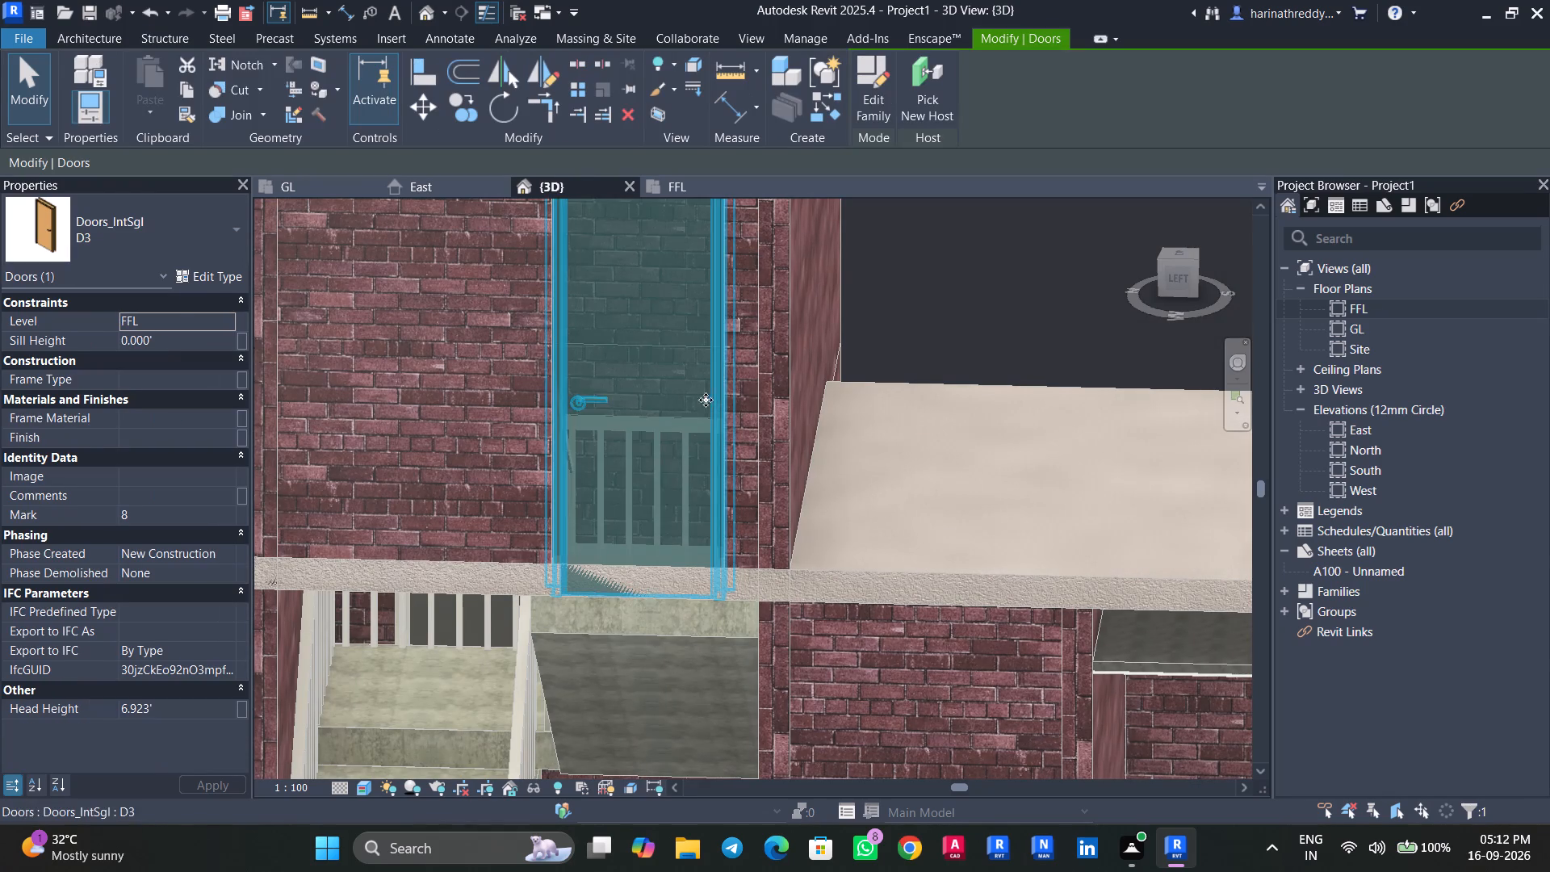
pyautogui.click(206, 263)
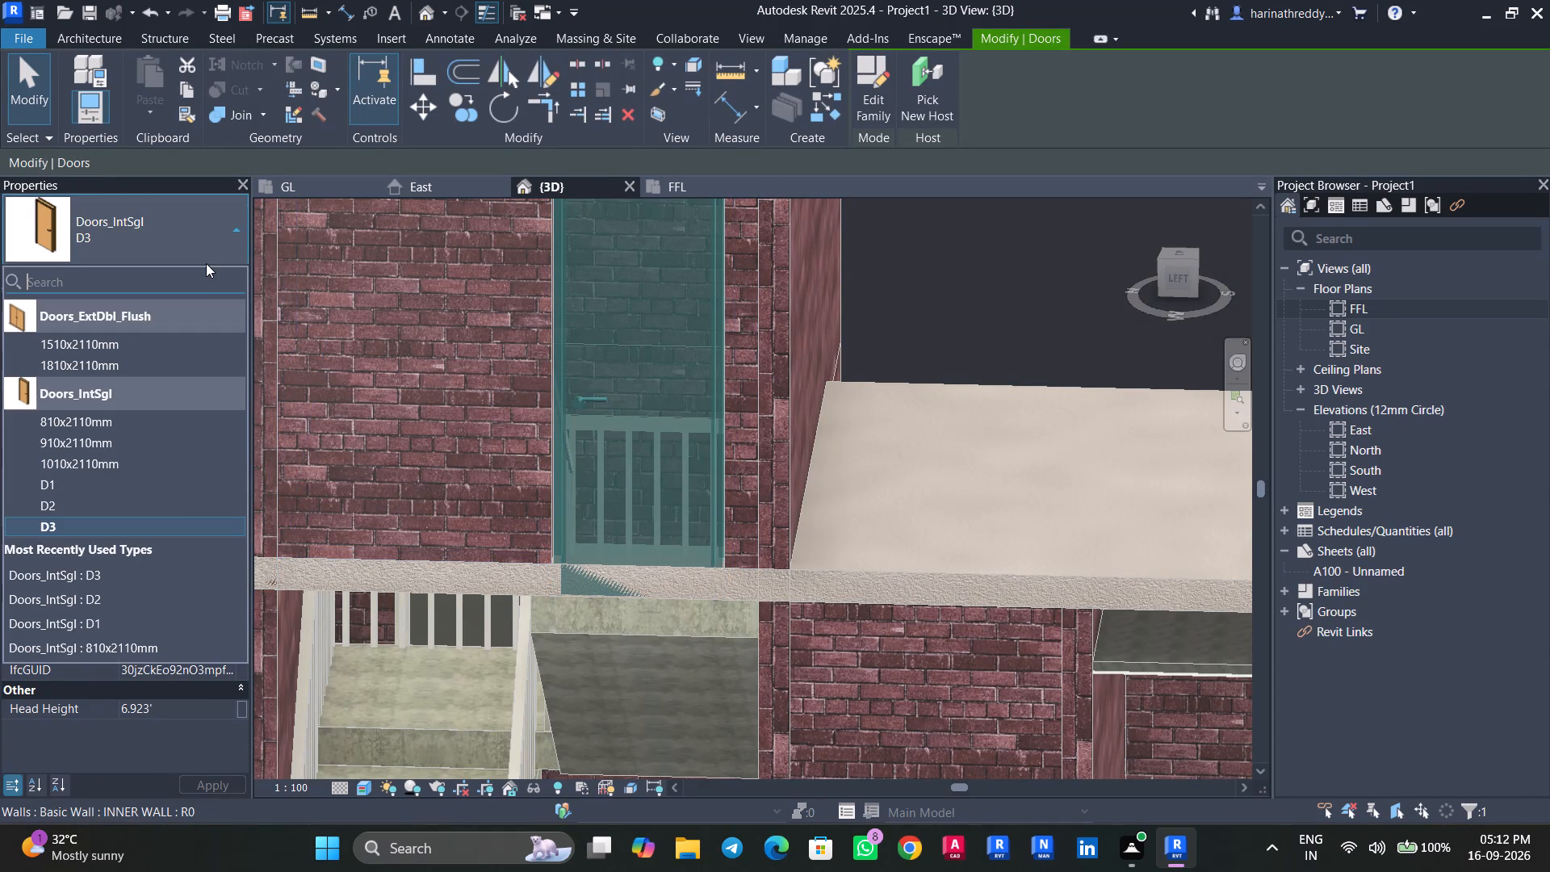
pyautogui.click(118, 415)
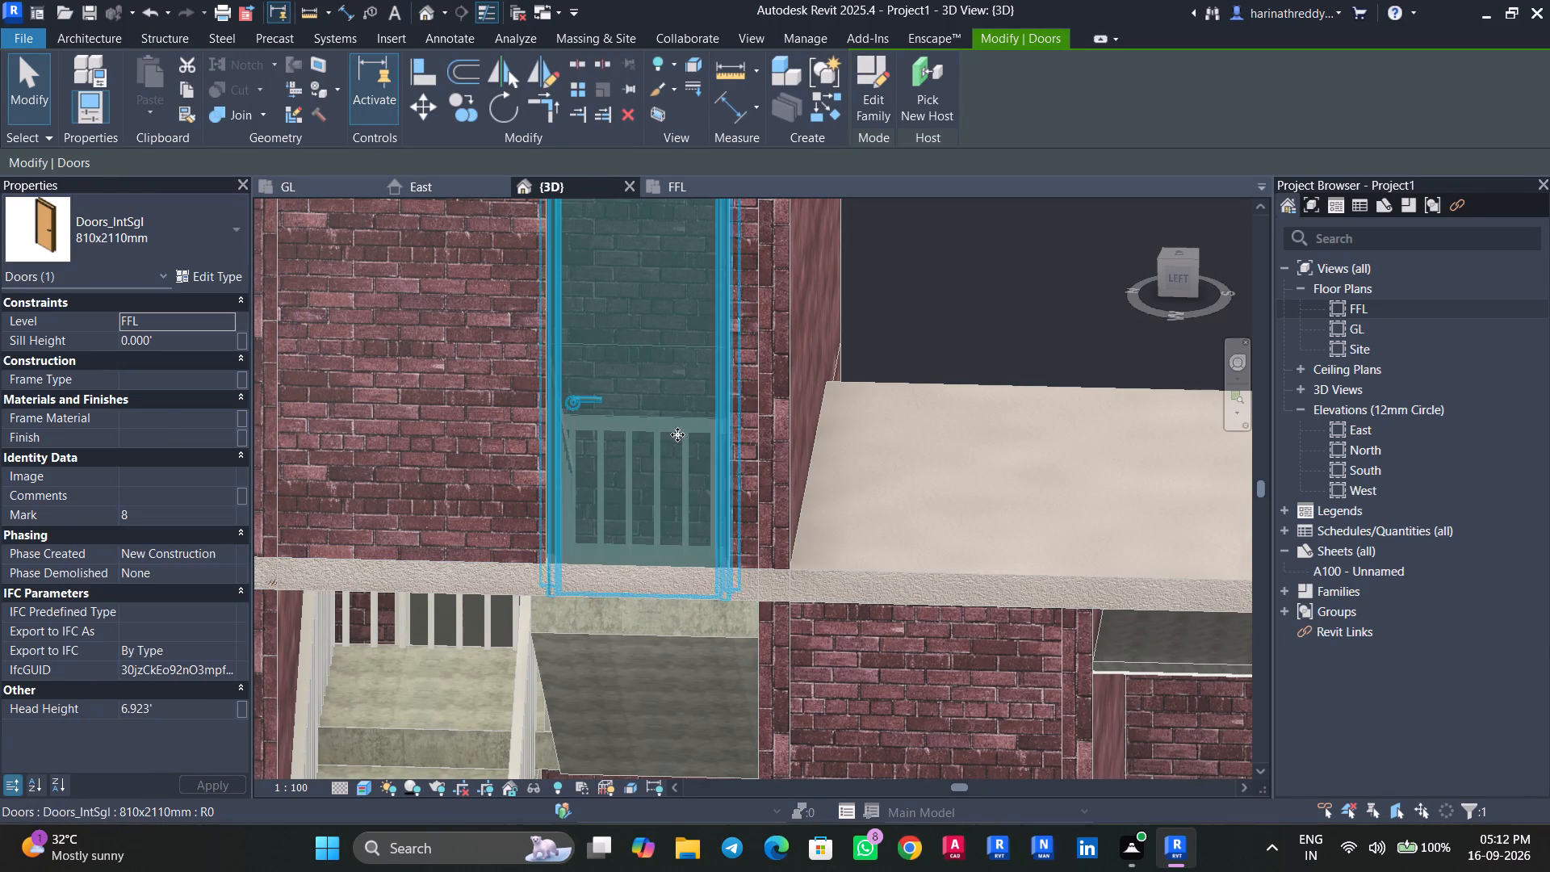
# Set the Rough Height of the 810x2110mm door type to 5', after trying 6'.
pyautogui.moveTo(688, 434); pyautogui.dragTo(691, 568, button='middle')
pyautogui.click(225, 268)
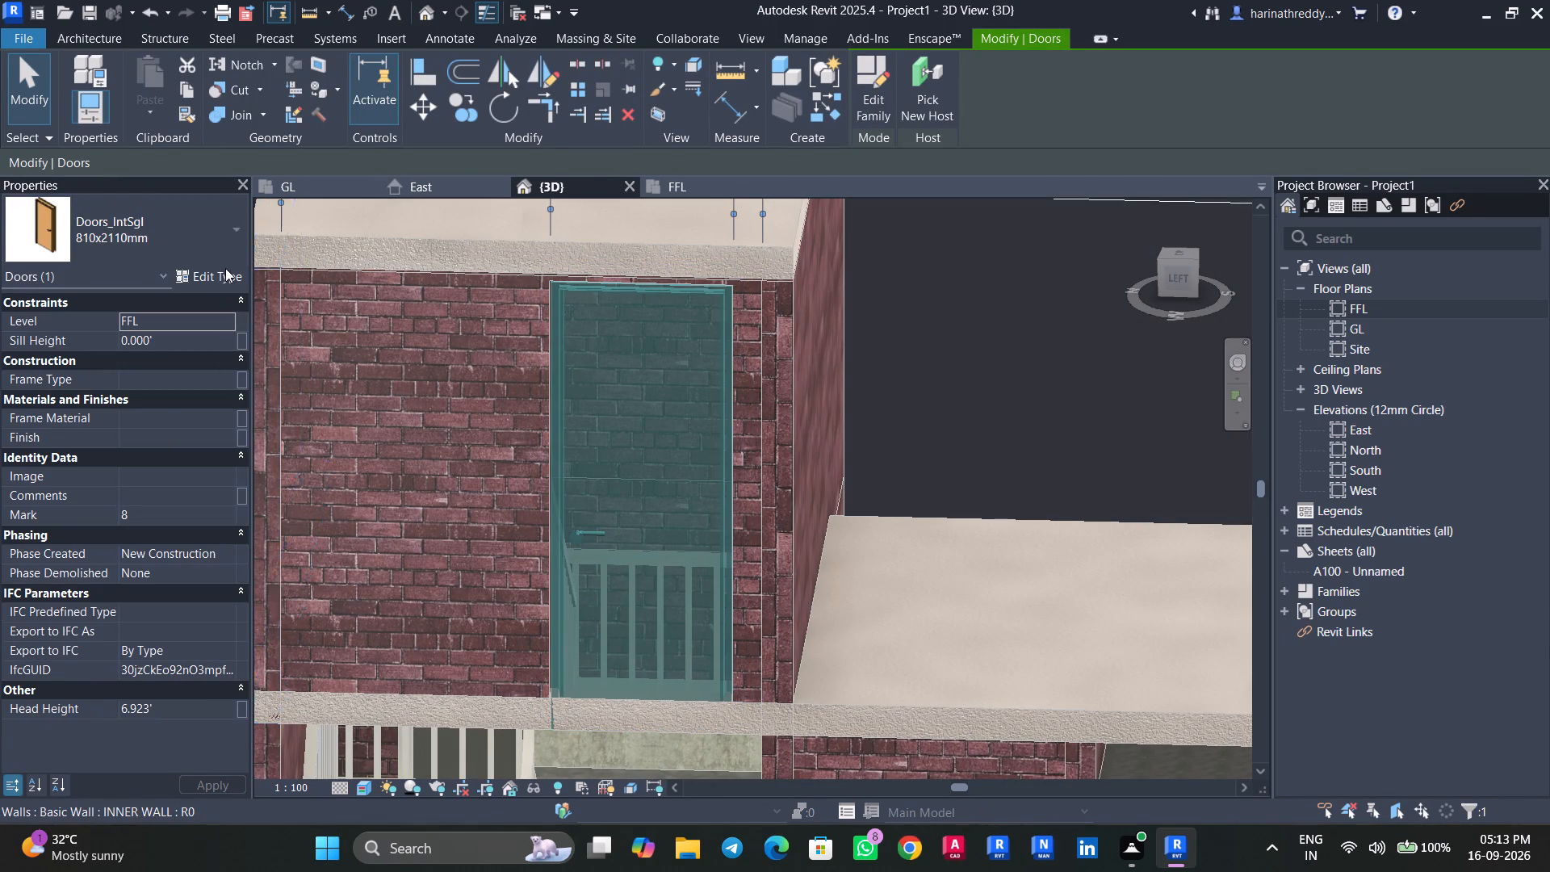
pyautogui.scroll(-2, 953, 631)
pyautogui.scroll(-2, 757, 619)
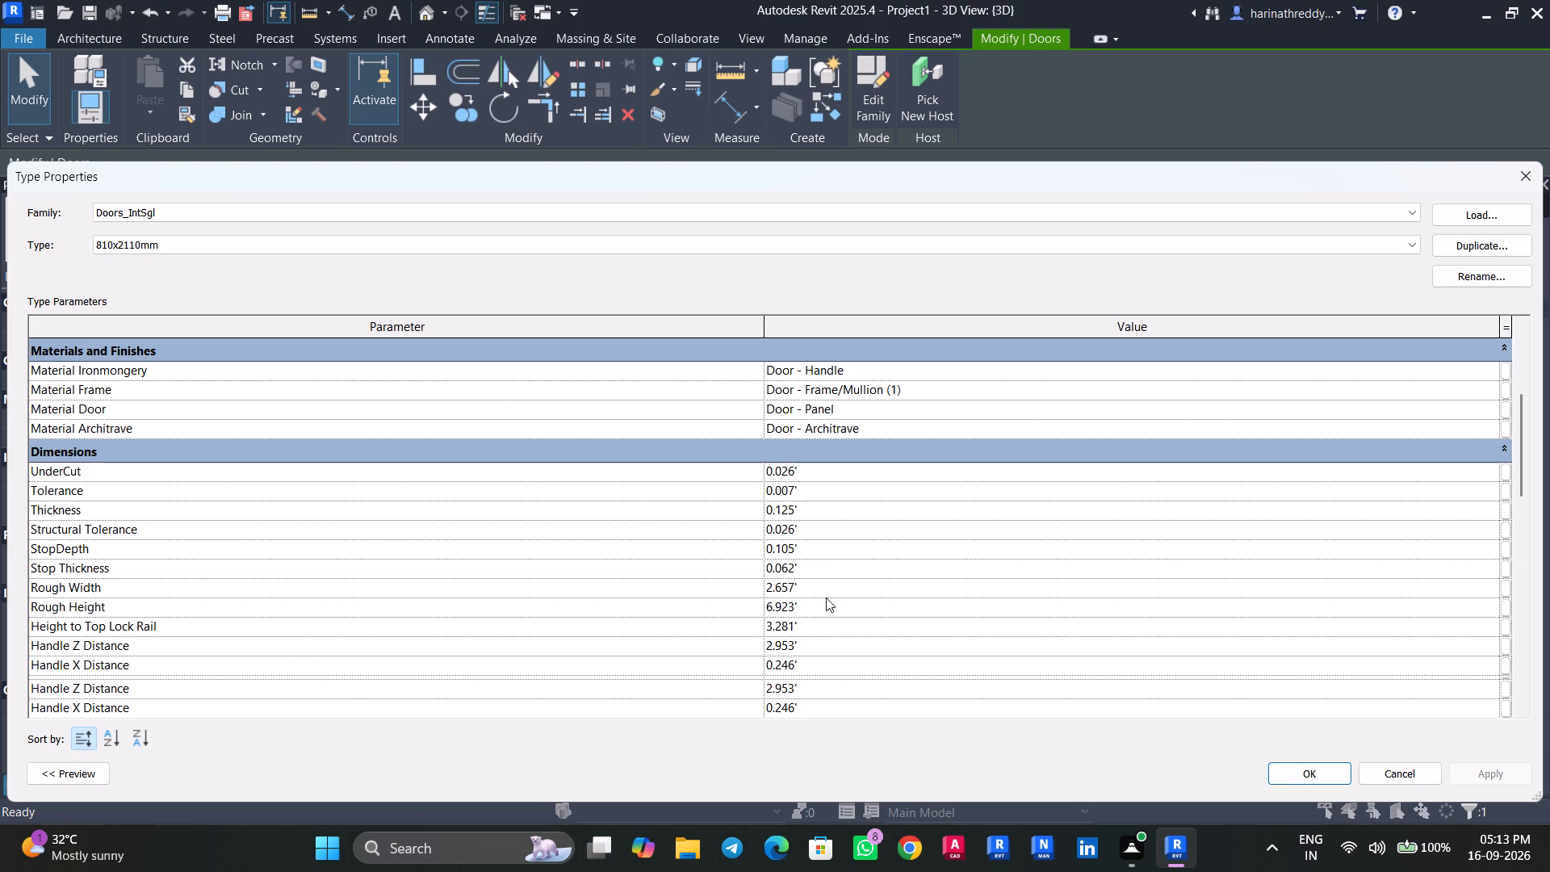
pyautogui.click(823, 605)
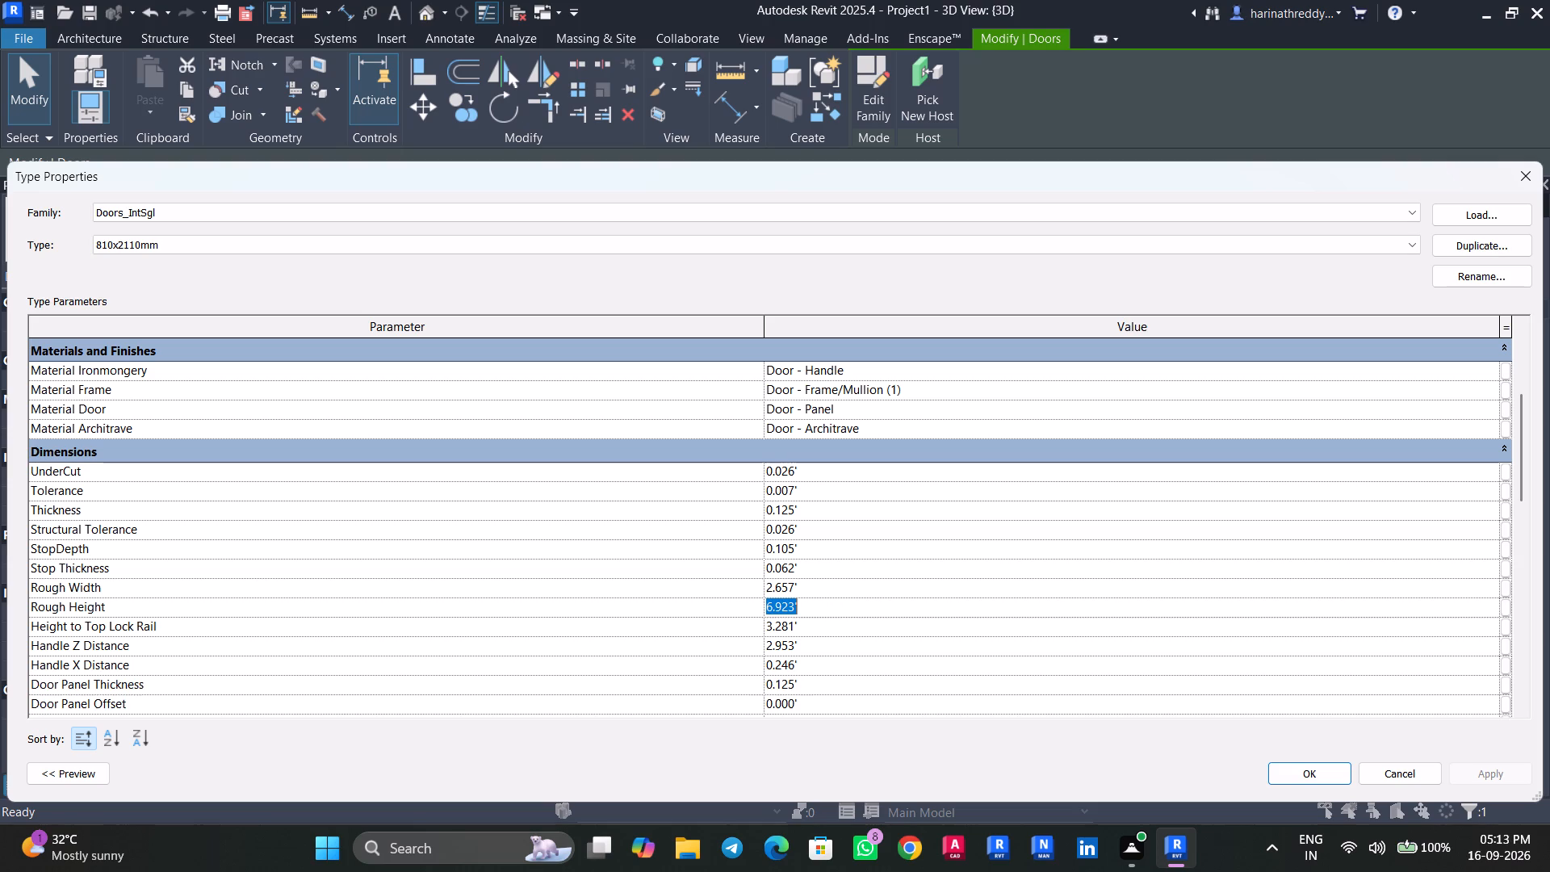
pyautogui.write("6'")
pyautogui.press('Return')
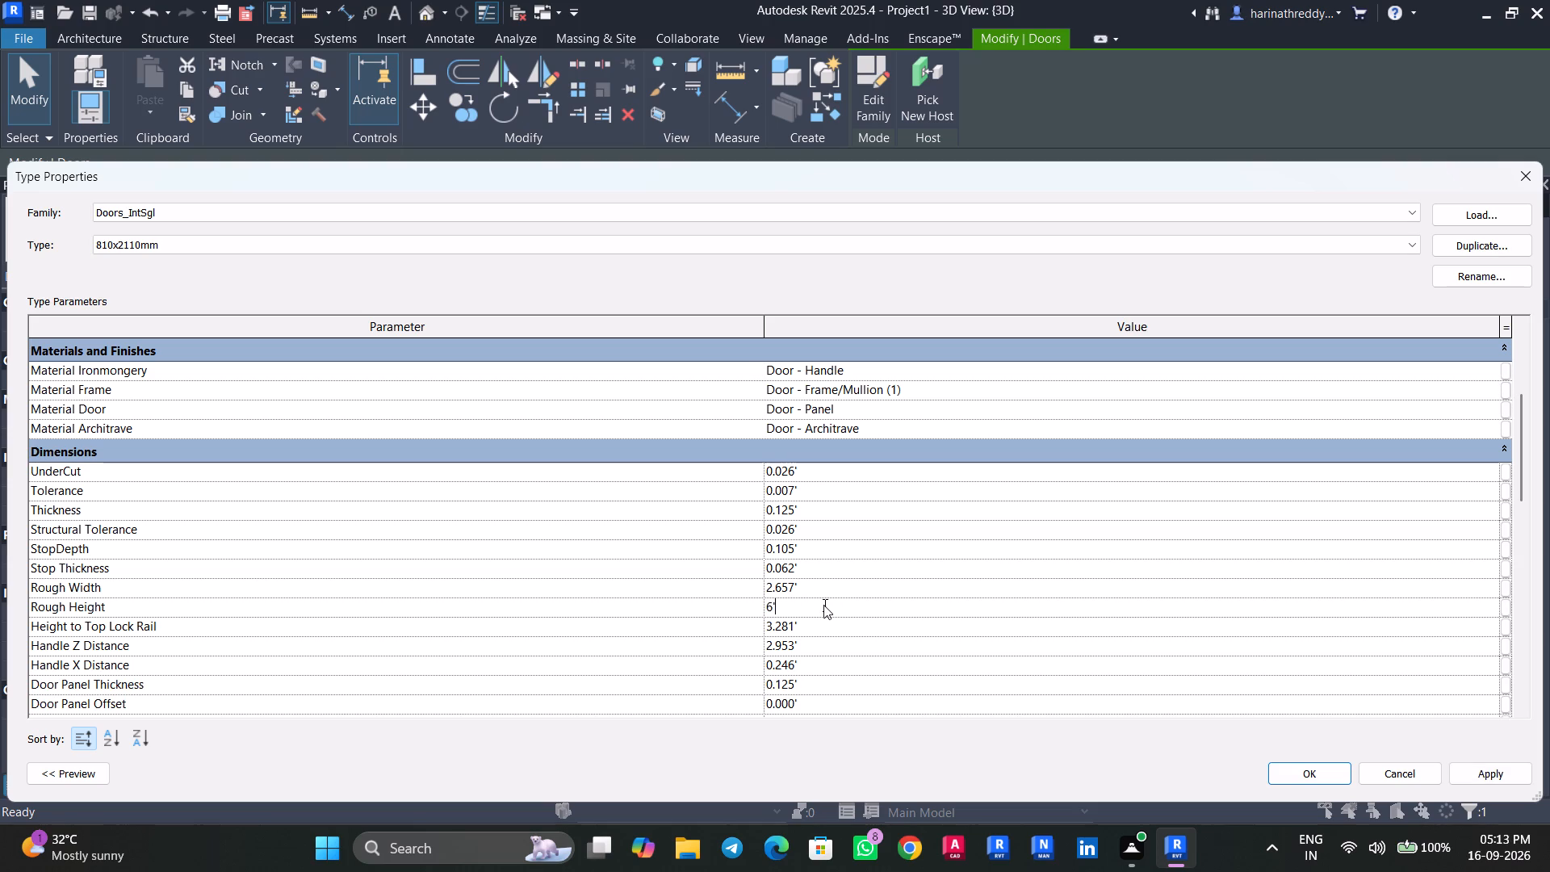
pyautogui.click(1481, 762)
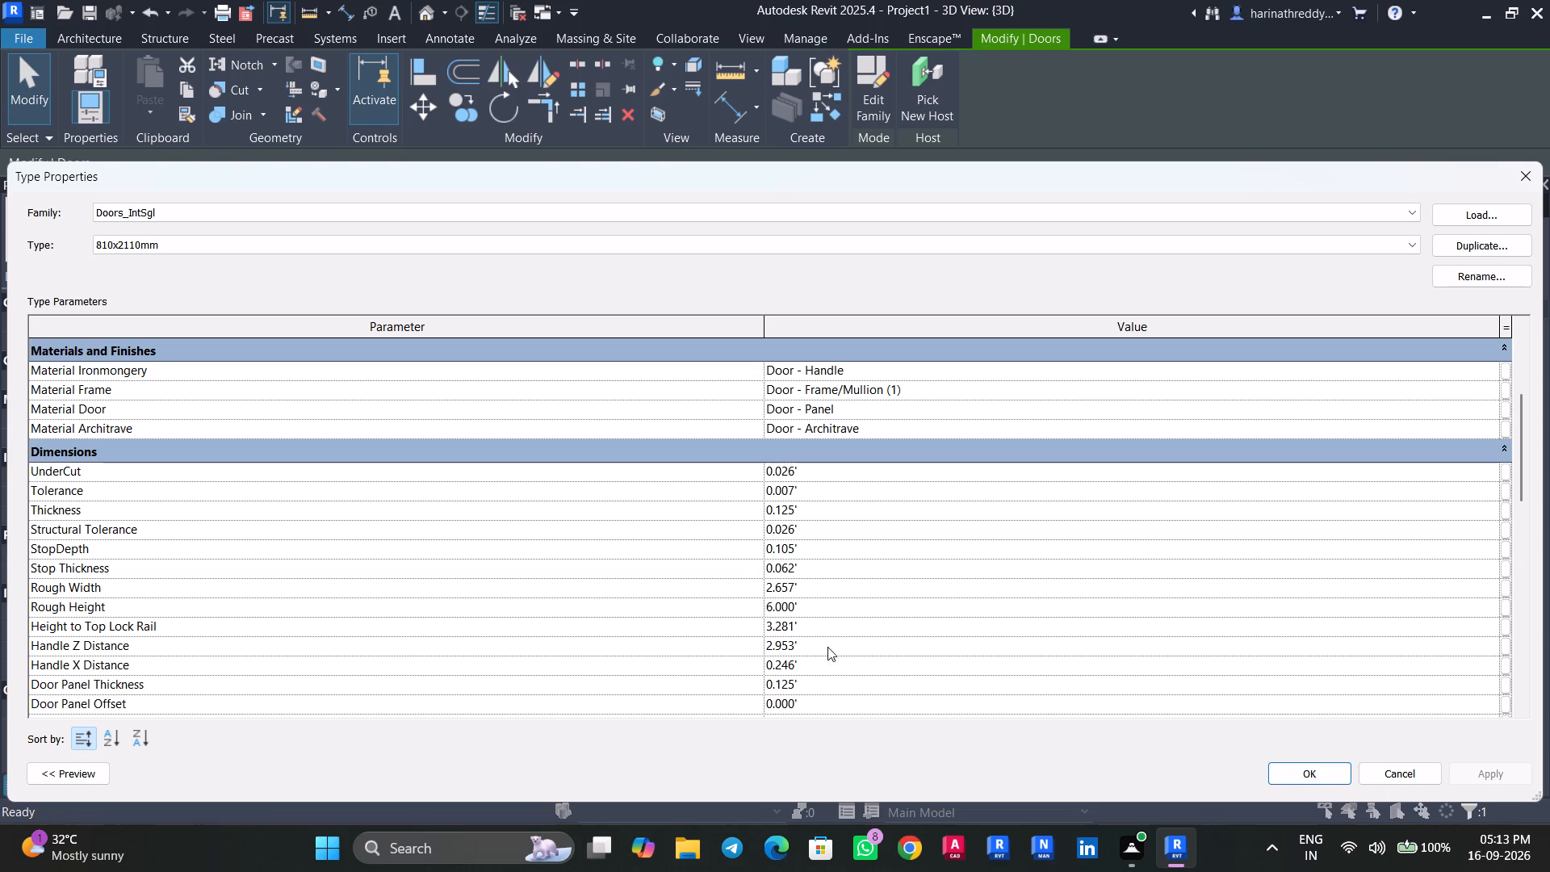
pyautogui.click(827, 610)
pyautogui.write("5'")
pyautogui.press('Return')
pyautogui.click(1548, 781)
pyautogui.click(1520, 765)
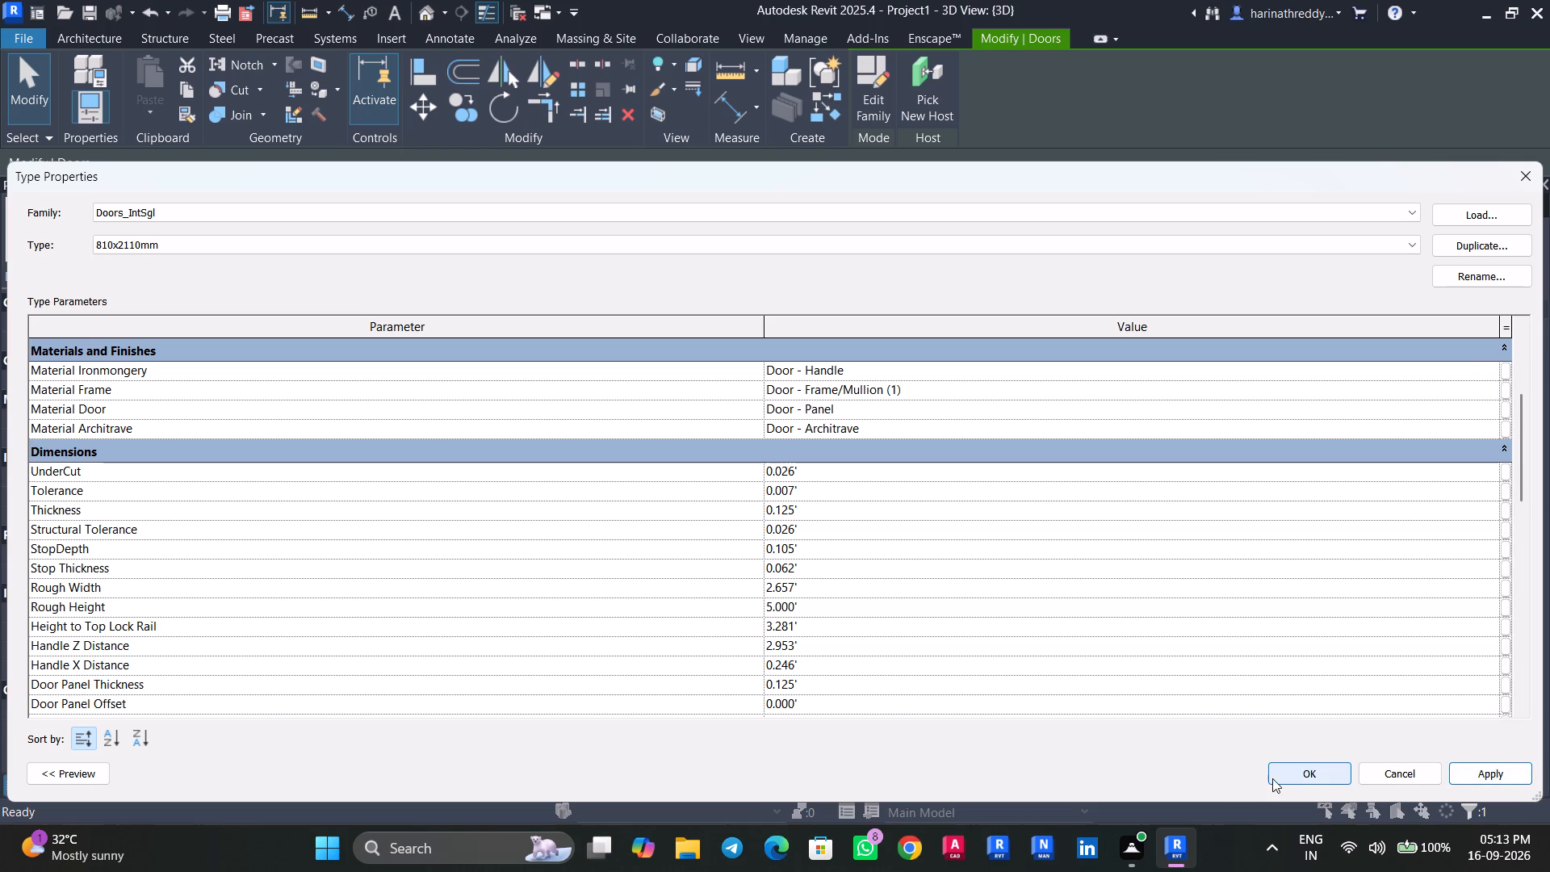
pyautogui.click(1320, 778)
pyautogui.press('Escape')
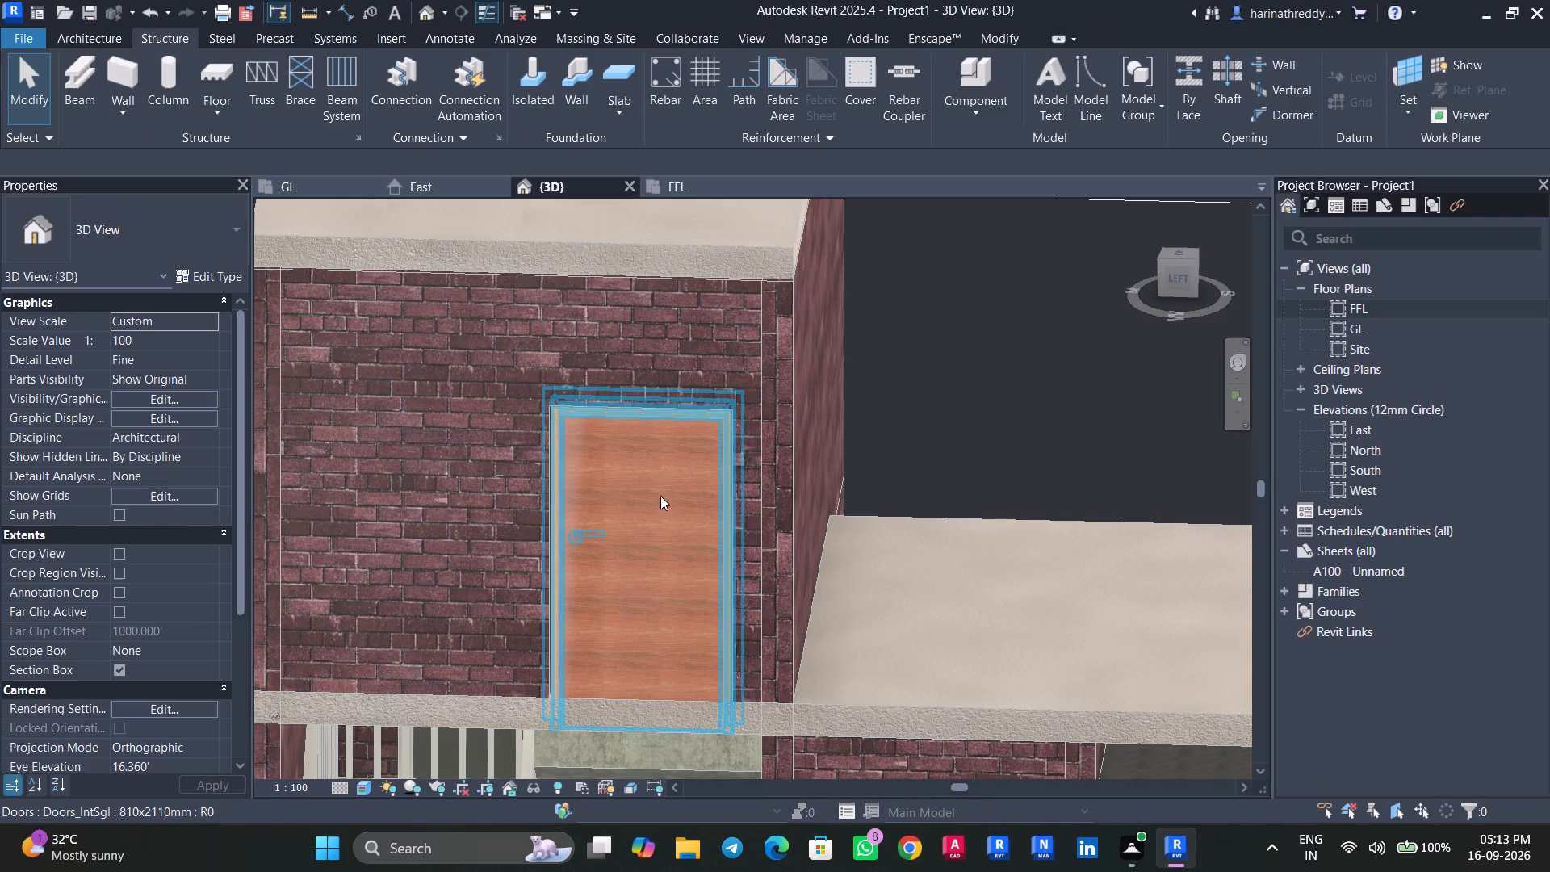
# Set the roof access door's sill height to 0.5' above FFL, after trying 2' and 1'.
pyautogui.click(665, 489)
pyautogui.click(1183, 280)
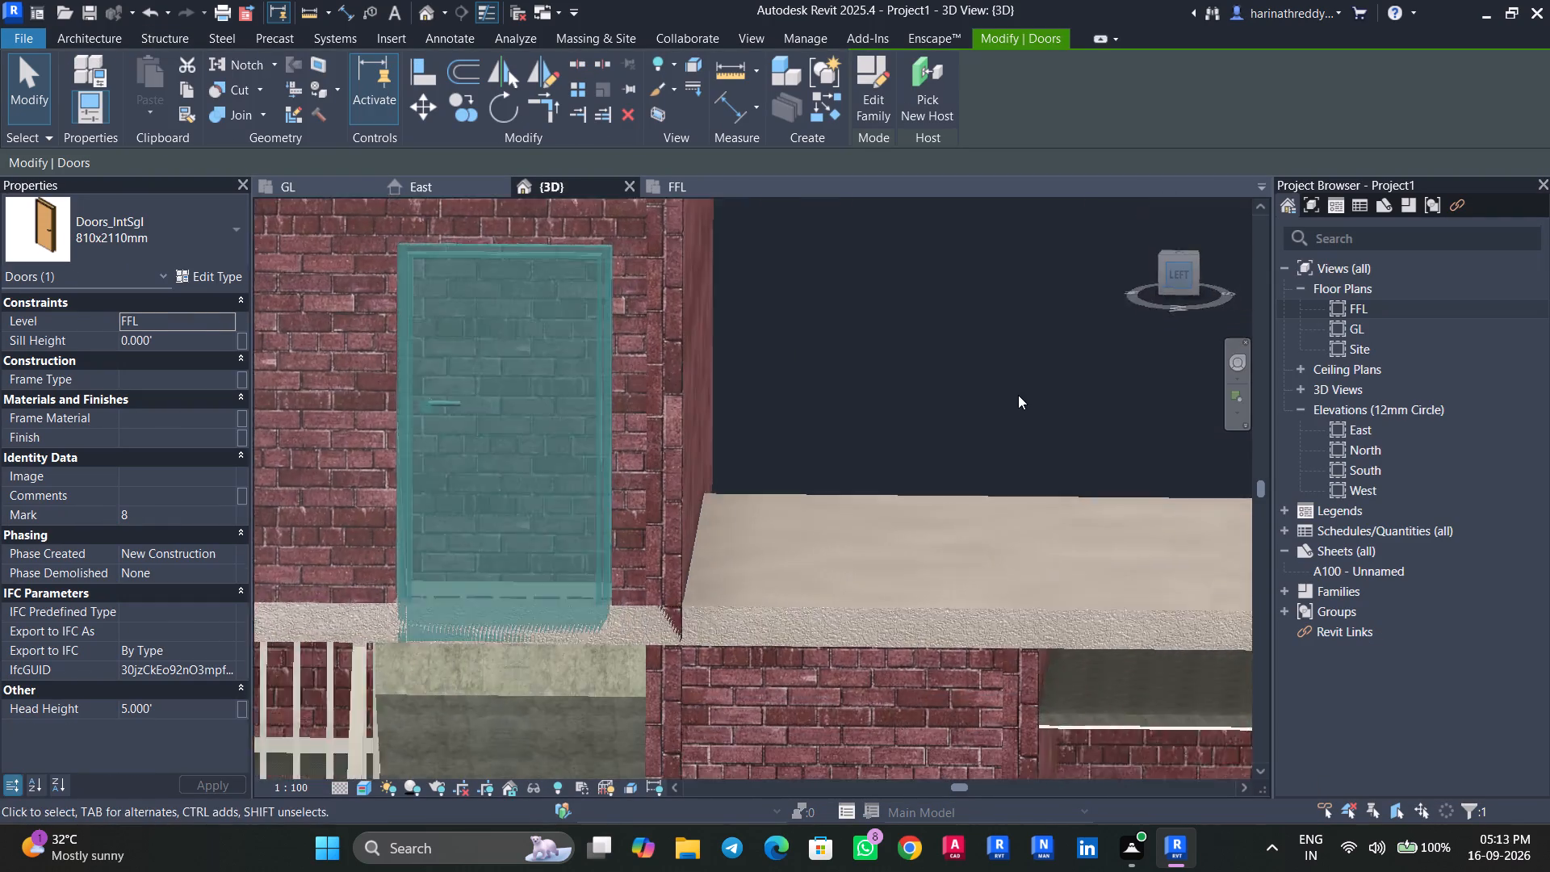
pyautogui.click(192, 338)
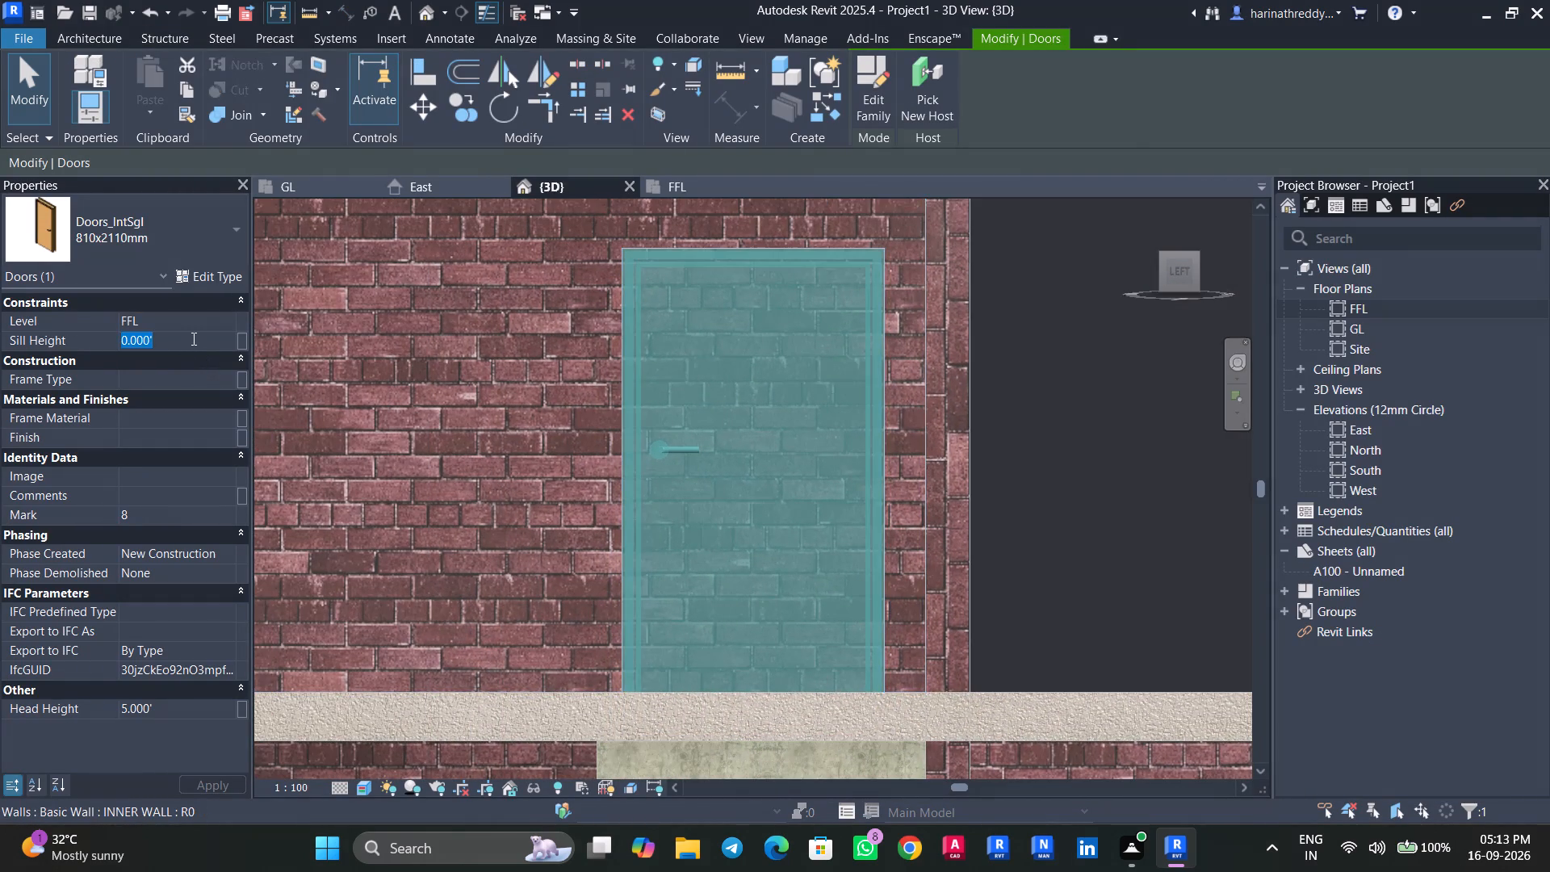
pyautogui.write("2'")
pyautogui.press('Return')
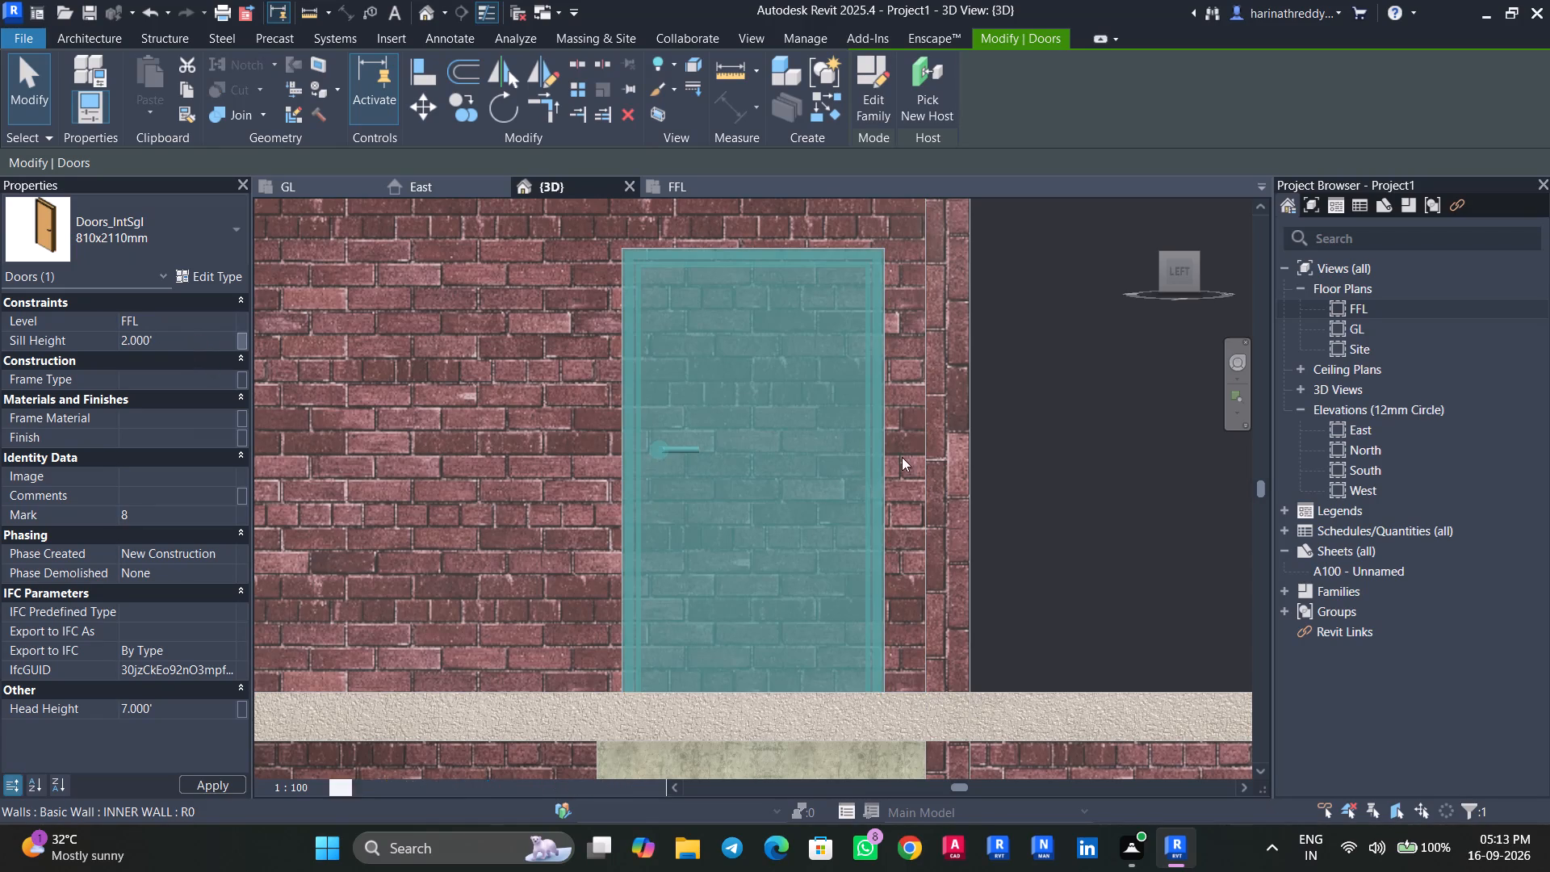
pyautogui.click(191, 341)
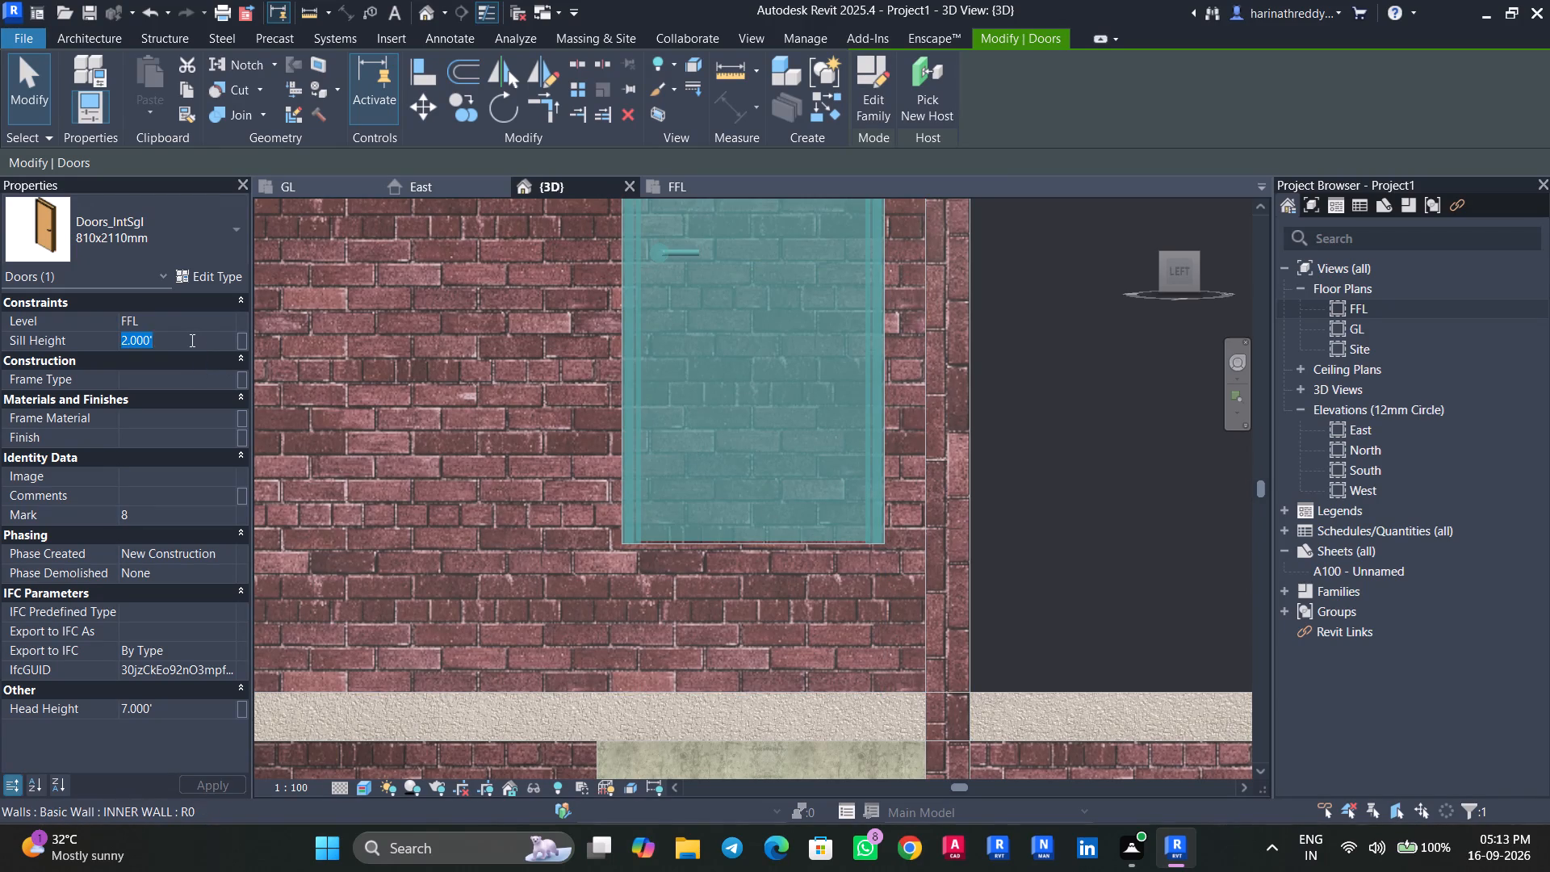
pyautogui.press('1')
pyautogui.press("'")
pyautogui.press('Return')
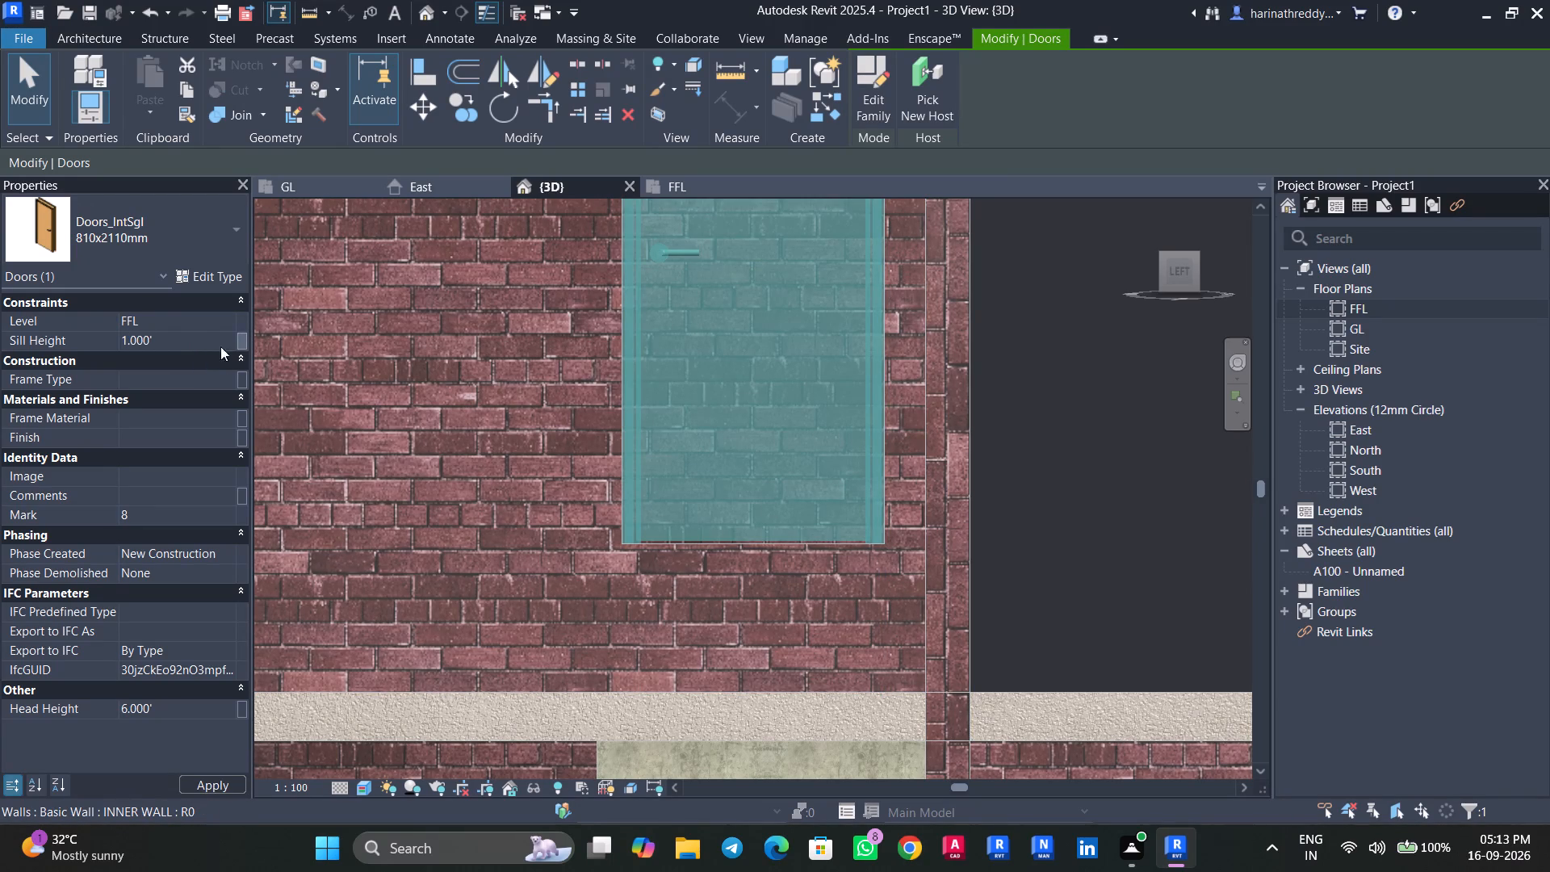
pyautogui.click(189, 342)
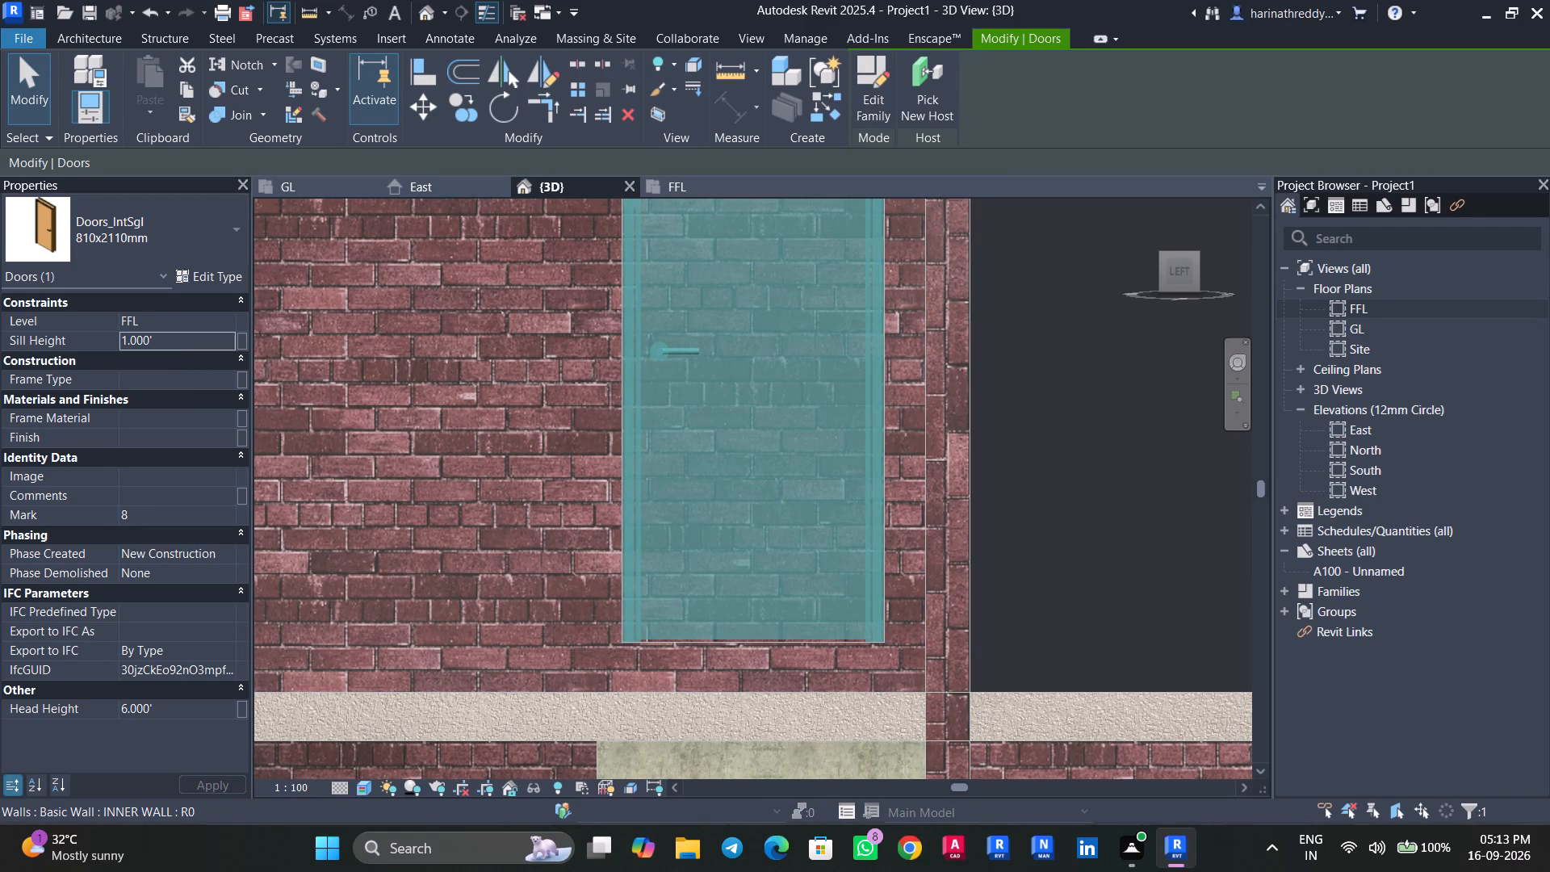
pyautogui.write("0.5'")
pyautogui.press('Return')
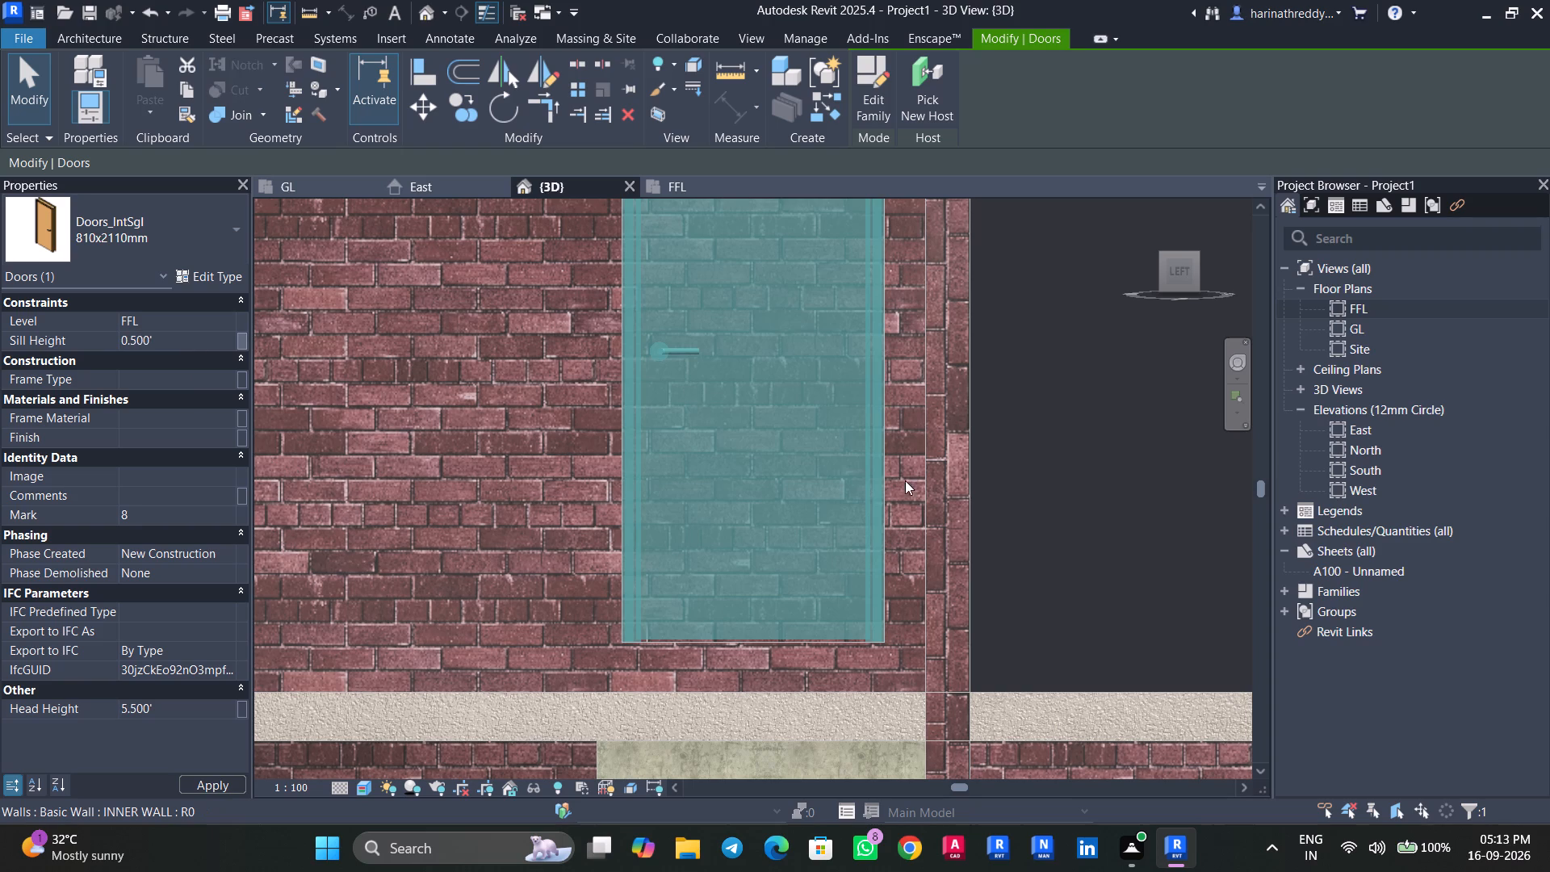
pyautogui.press('Escape')
# Flip the roof access door so it swings into the stair headroom.
pyautogui.scroll(-3, 1119, 452)
pyautogui.keyDown('shift'); pyautogui.moveTo(1129, 449); pyautogui.dragTo(1005, 586, button='middle'); pyautogui.keyUp('shift')
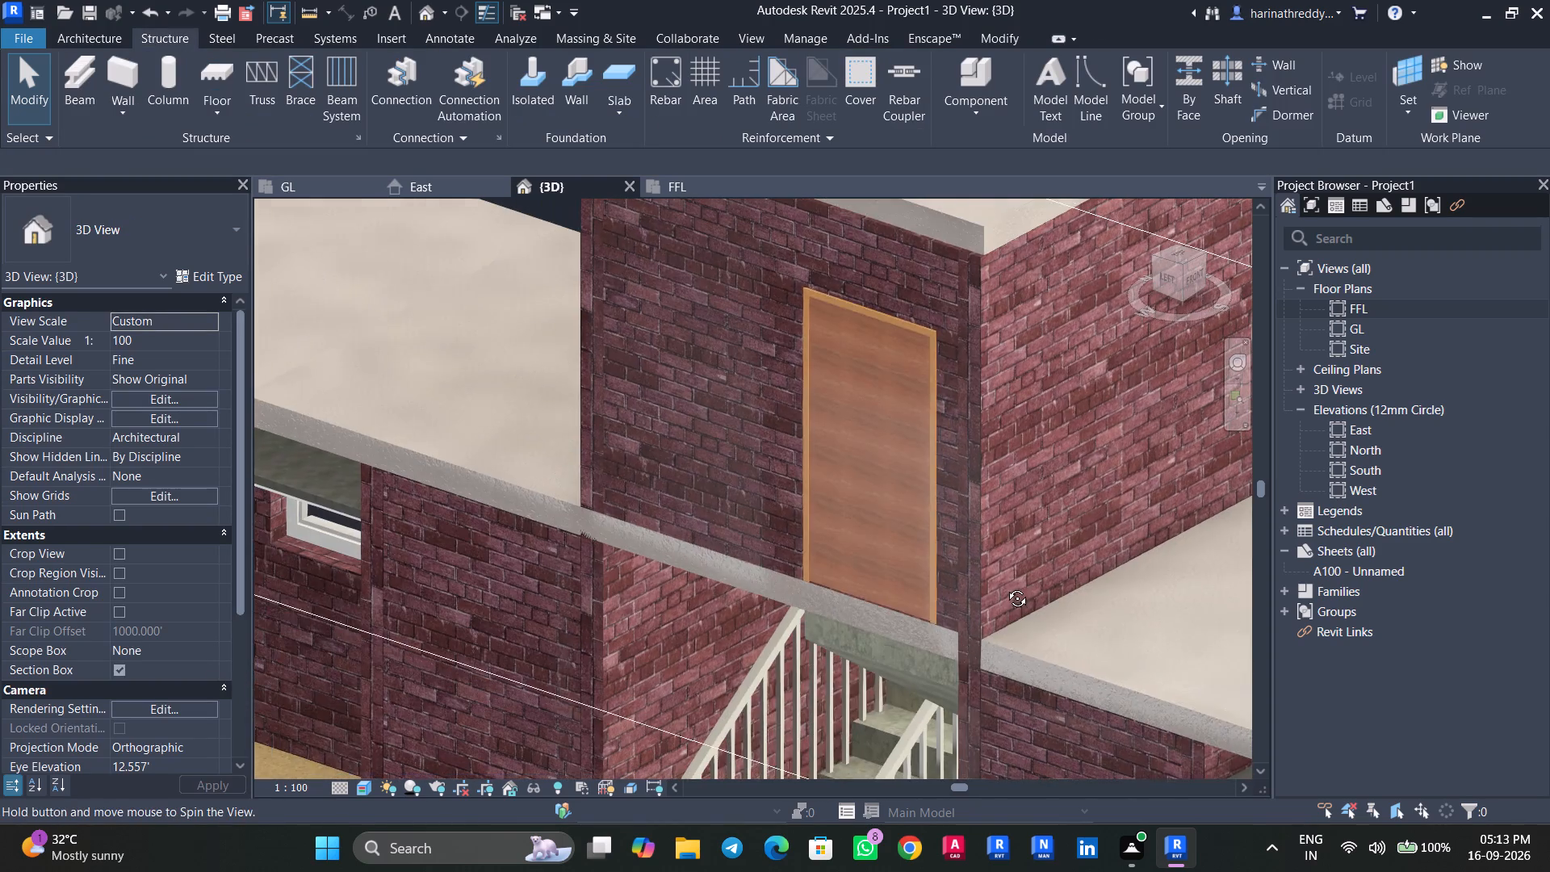
pyautogui.keyDown('shift'); pyautogui.moveTo(1005, 586); pyautogui.dragTo(1006, 587, button='middle'); pyautogui.keyUp('shift')
pyautogui.click(876, 457)
pyautogui.press('space')
pyautogui.press('Escape')
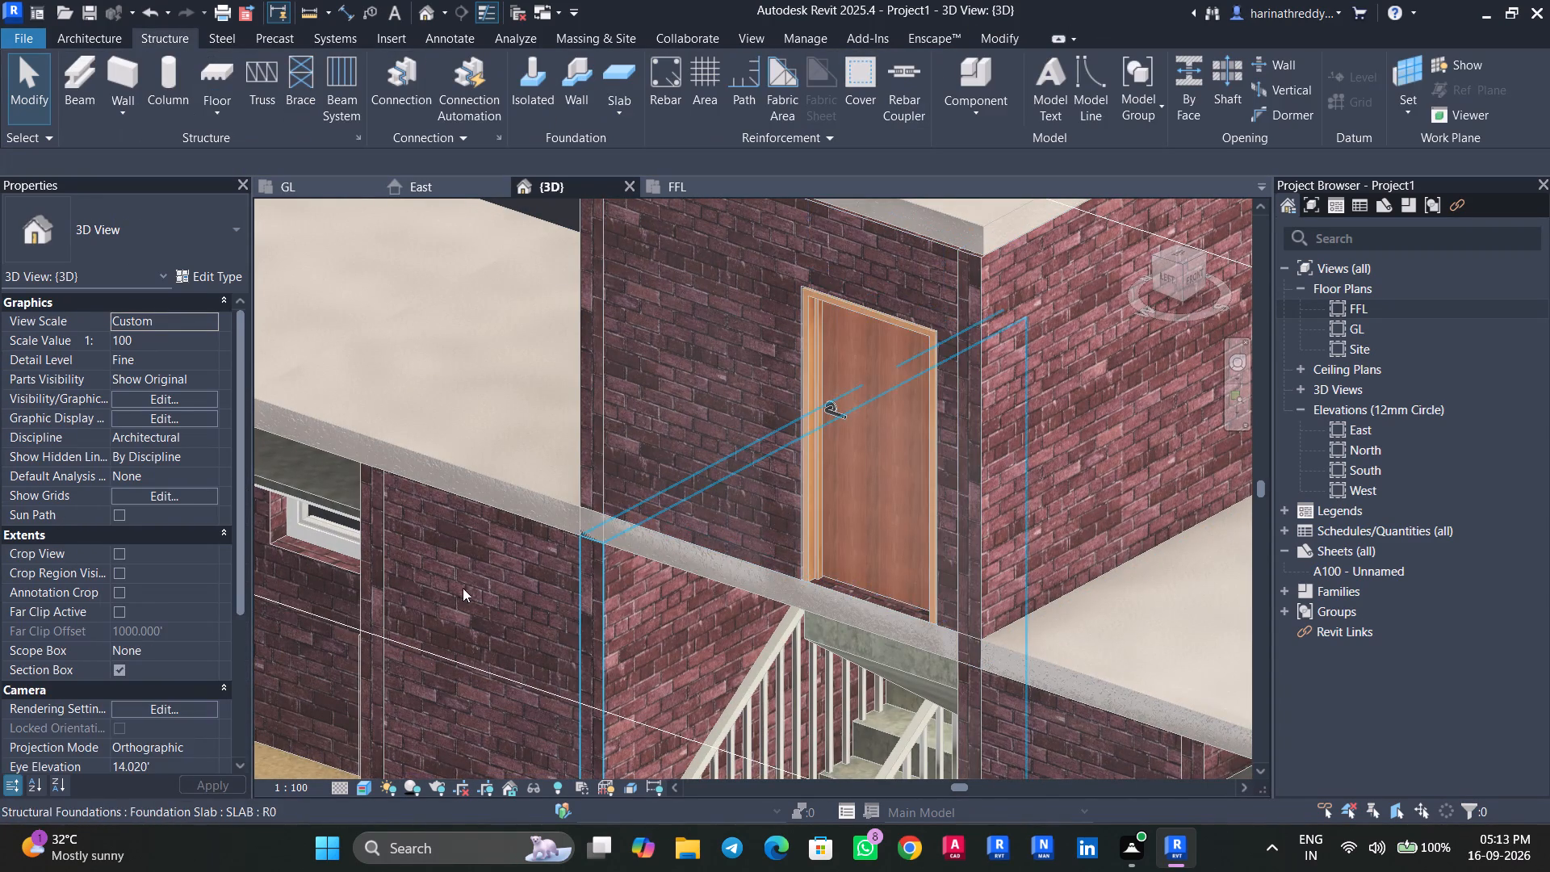
# Turn off the 3D view's section box to show the whole house uncut.
pyautogui.scroll(-1, 461, 564)
pyautogui.keyDown('shift'); pyautogui.moveTo(467, 579); pyautogui.dragTo(624, 640, button='middle'); pyautogui.keyUp('shift')
pyautogui.scroll(-4, 623, 631)
pyautogui.scroll(1, 623, 631)
pyautogui.scroll(-3, 623, 629)
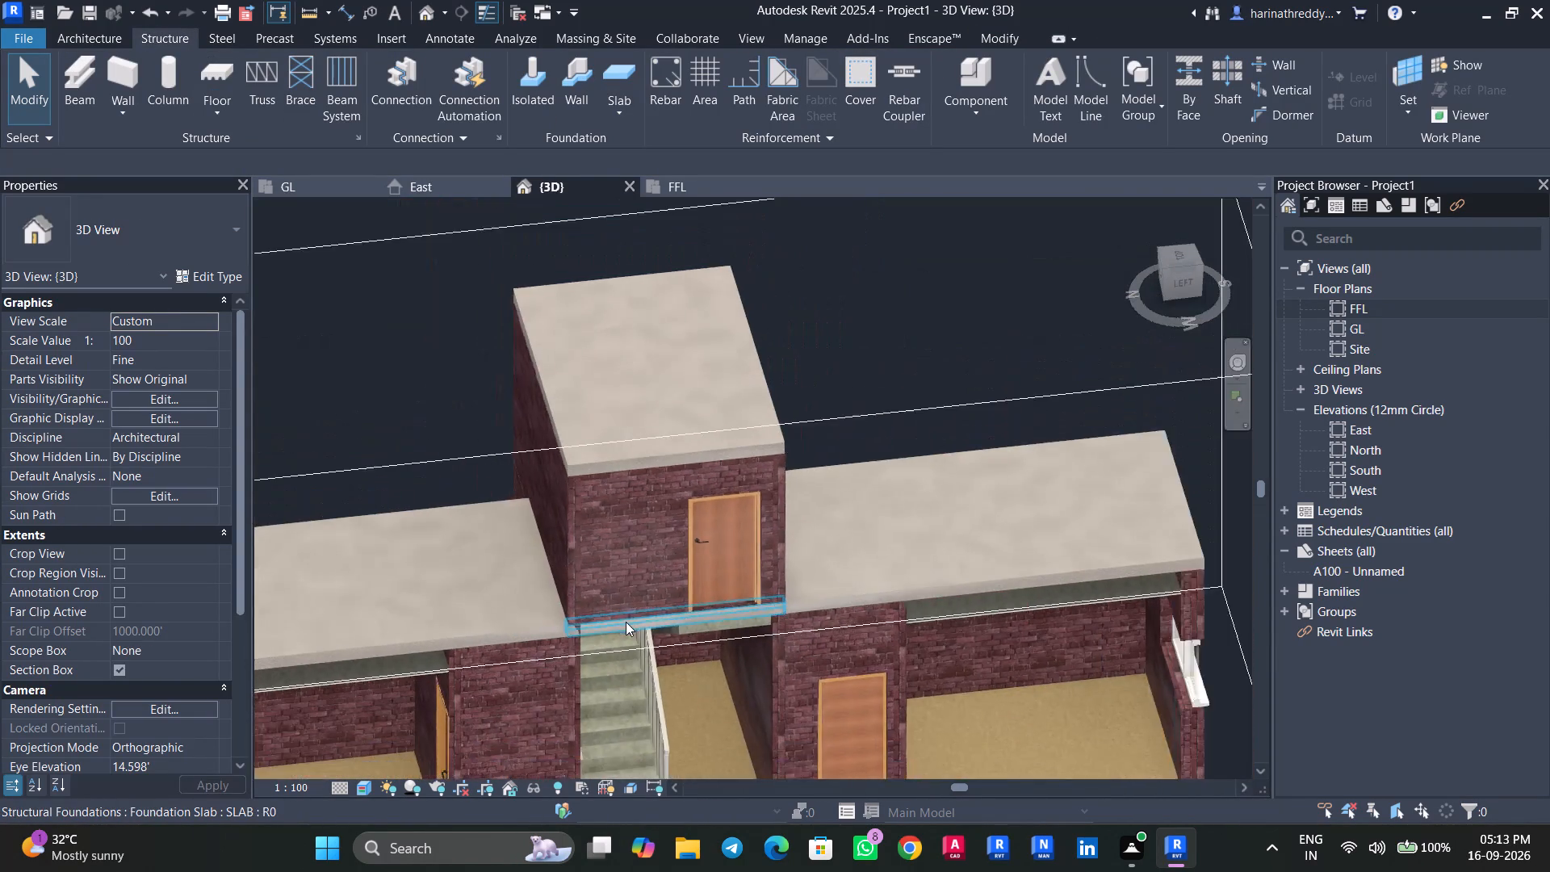
pyautogui.scroll(-2, 626, 622)
pyautogui.moveTo(1150, 555); pyautogui.dragTo(1079, 448, button='middle')
pyautogui.scroll(-4, 1122, 486)
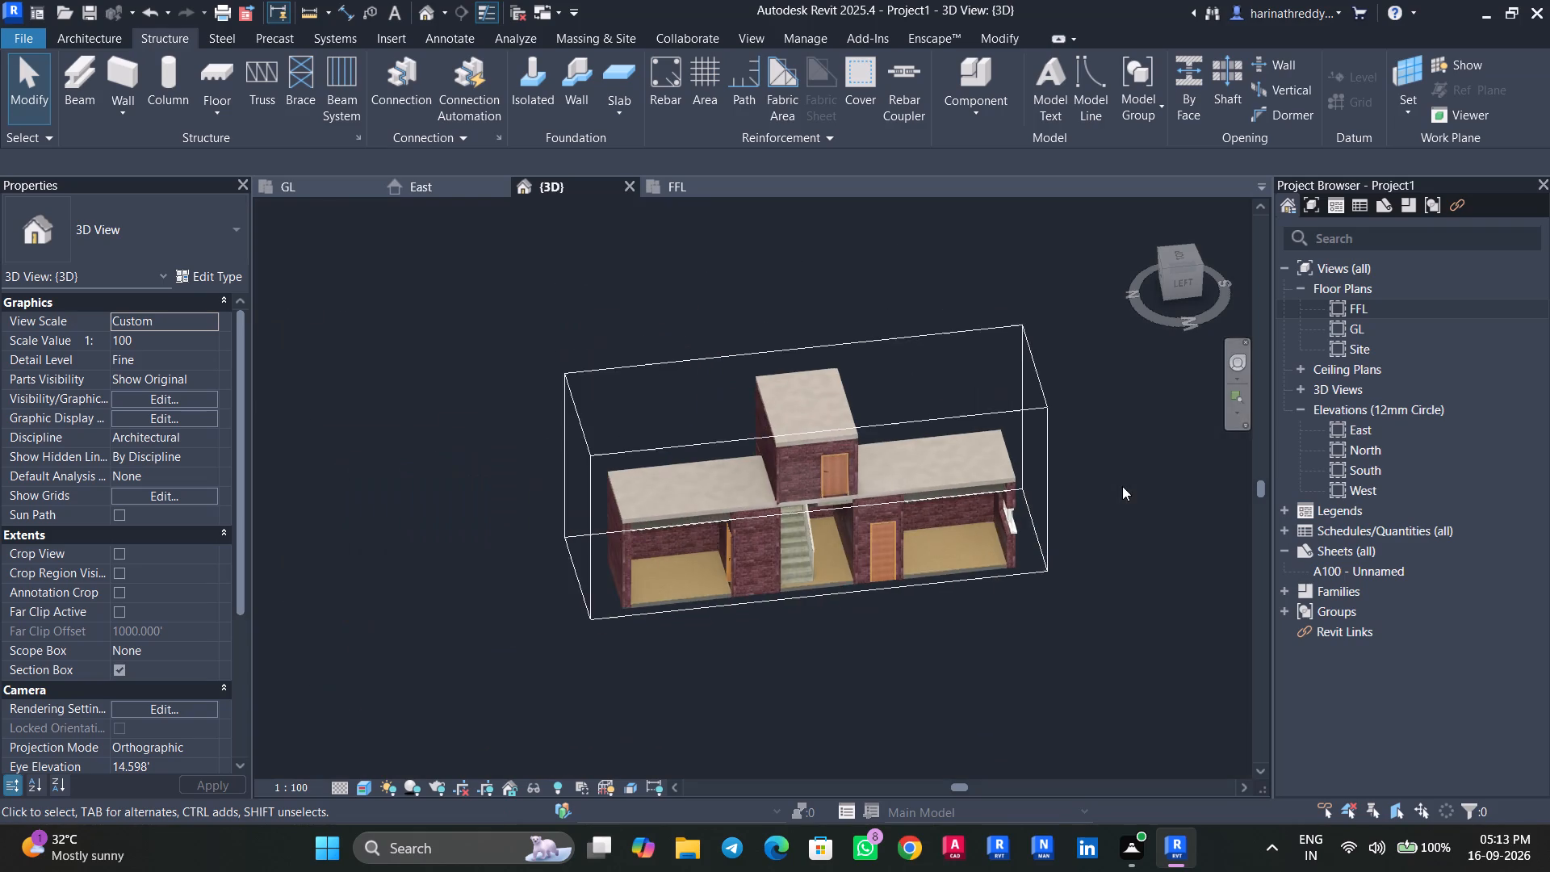
pyautogui.scroll(-8, 146, 630)
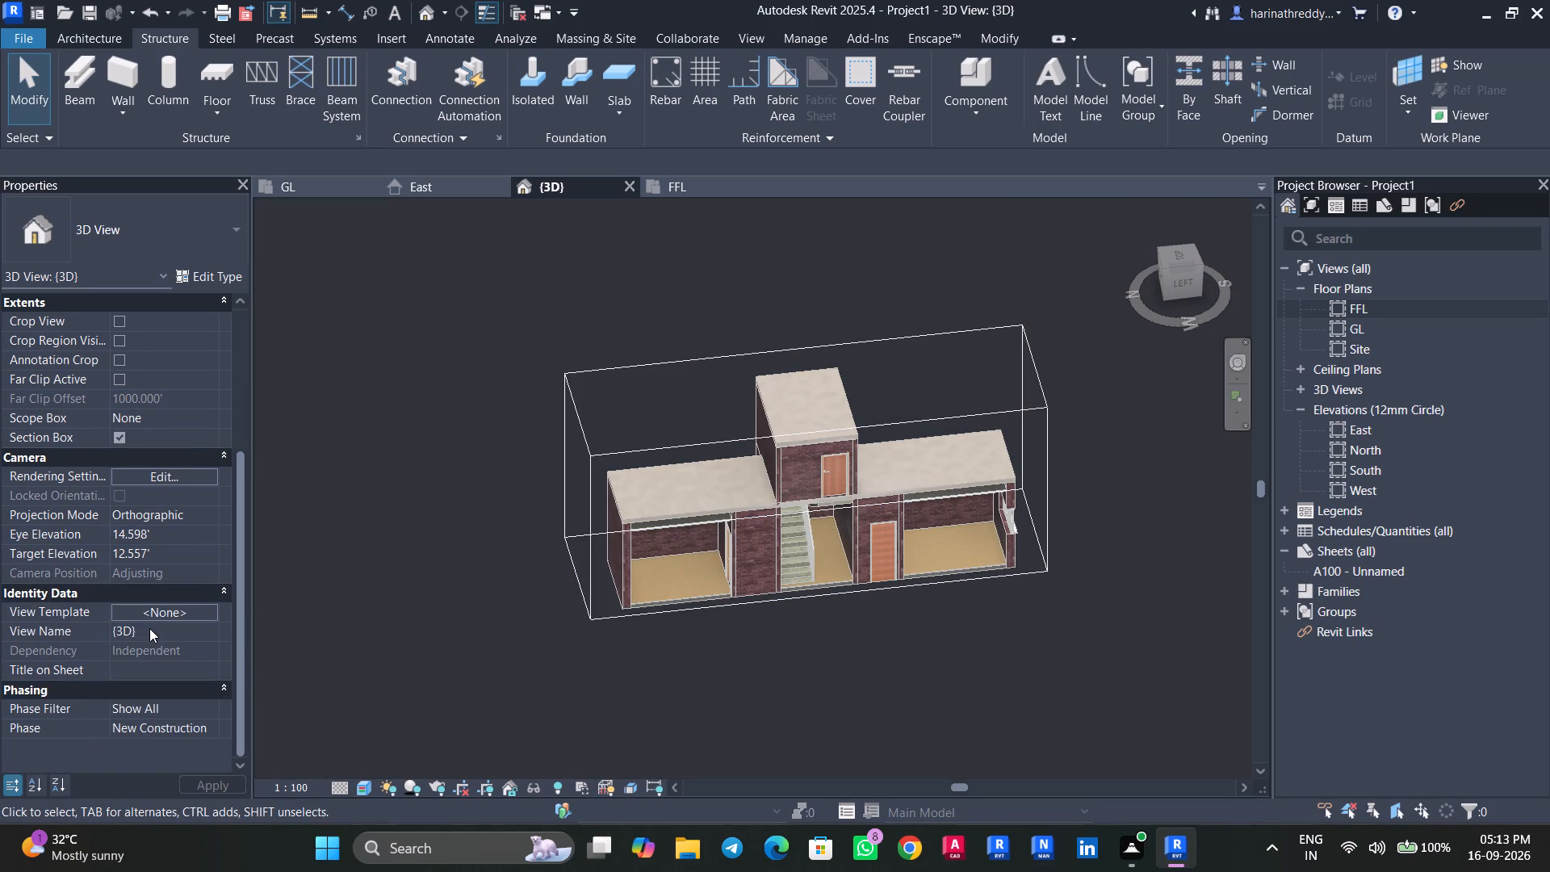
pyautogui.click(442, 660)
pyautogui.click(123, 434)
# Examine the complete house exterior and roof from the west, the front and above.
pyautogui.scroll(4, 790, 587)
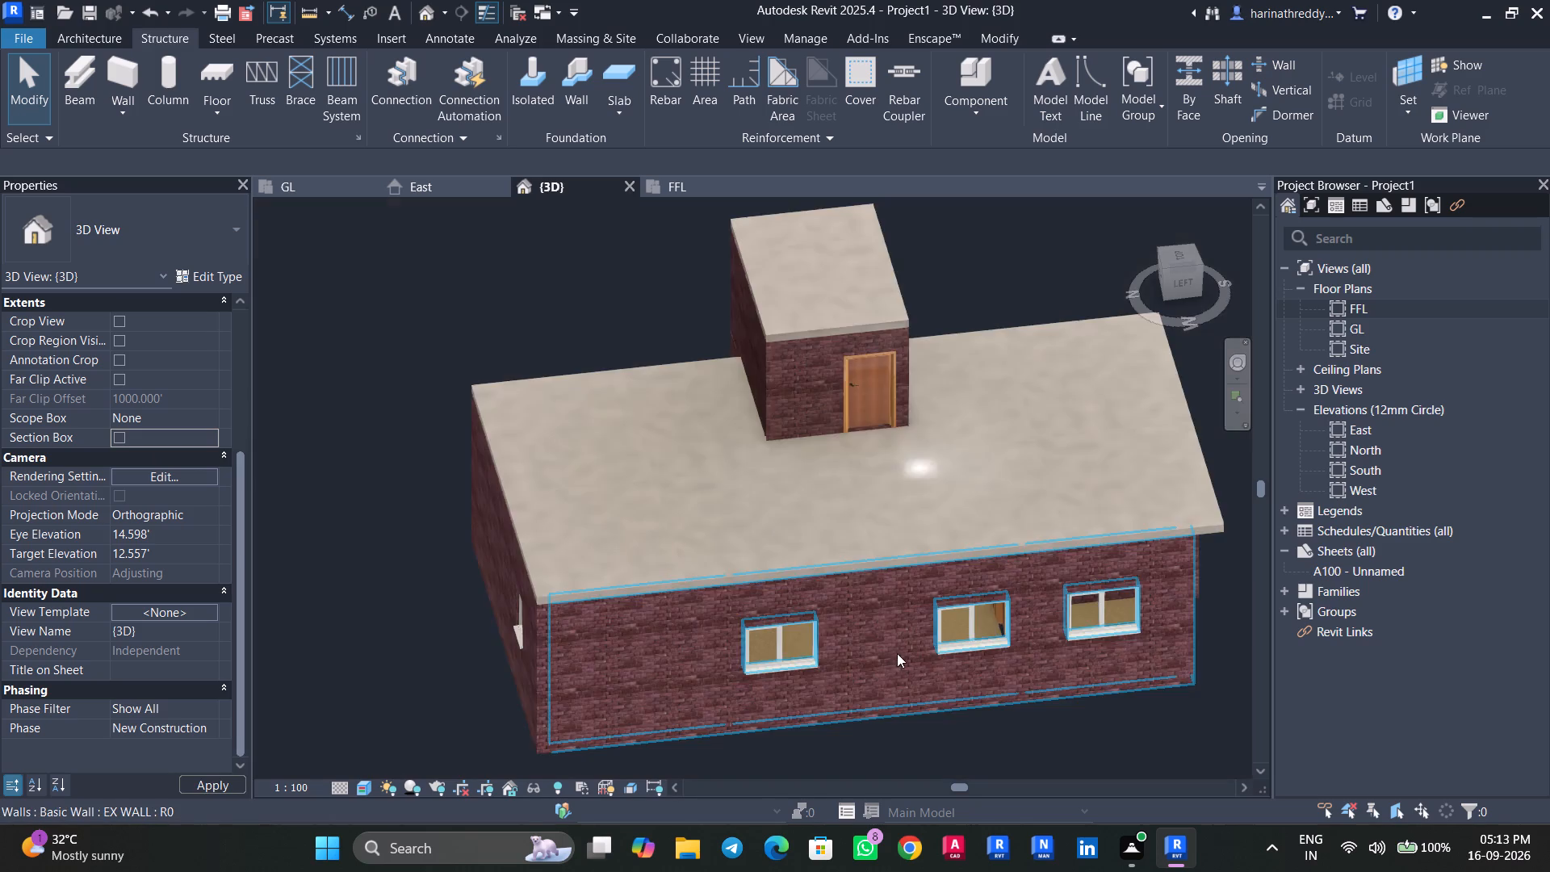
pyautogui.keyDown('shift'); pyautogui.scroll(1, 956, 695); pyautogui.keyUp('shift')
pyautogui.keyDown('shift'); pyautogui.moveTo(956, 695); pyautogui.dragTo(637, 691, button='middle'); pyautogui.keyUp('shift')
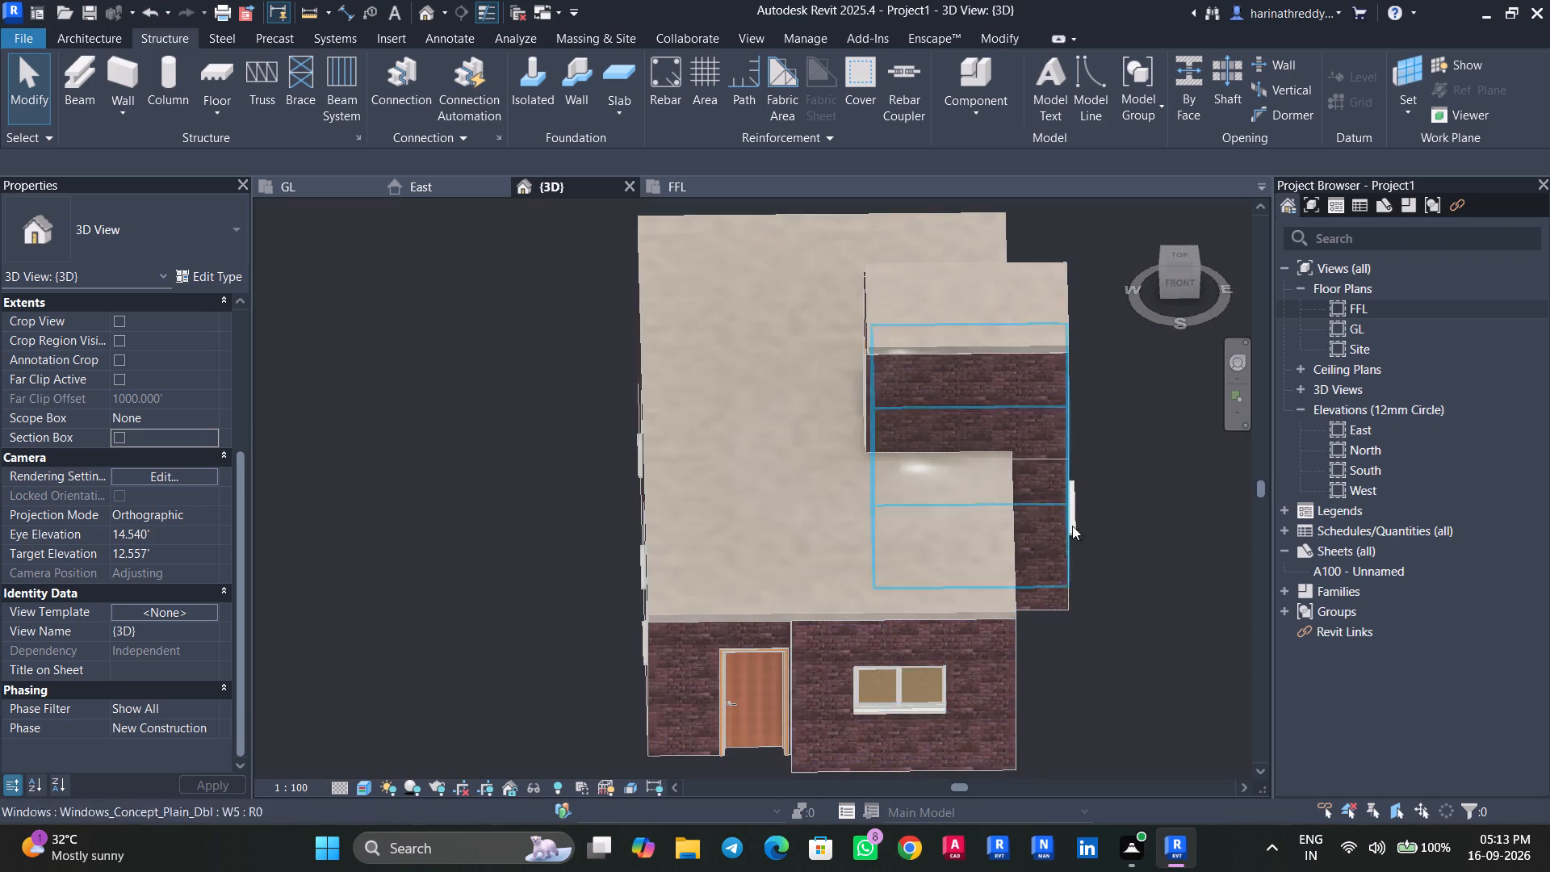
pyautogui.scroll(2, 1016, 515)
pyautogui.click(1173, 255)
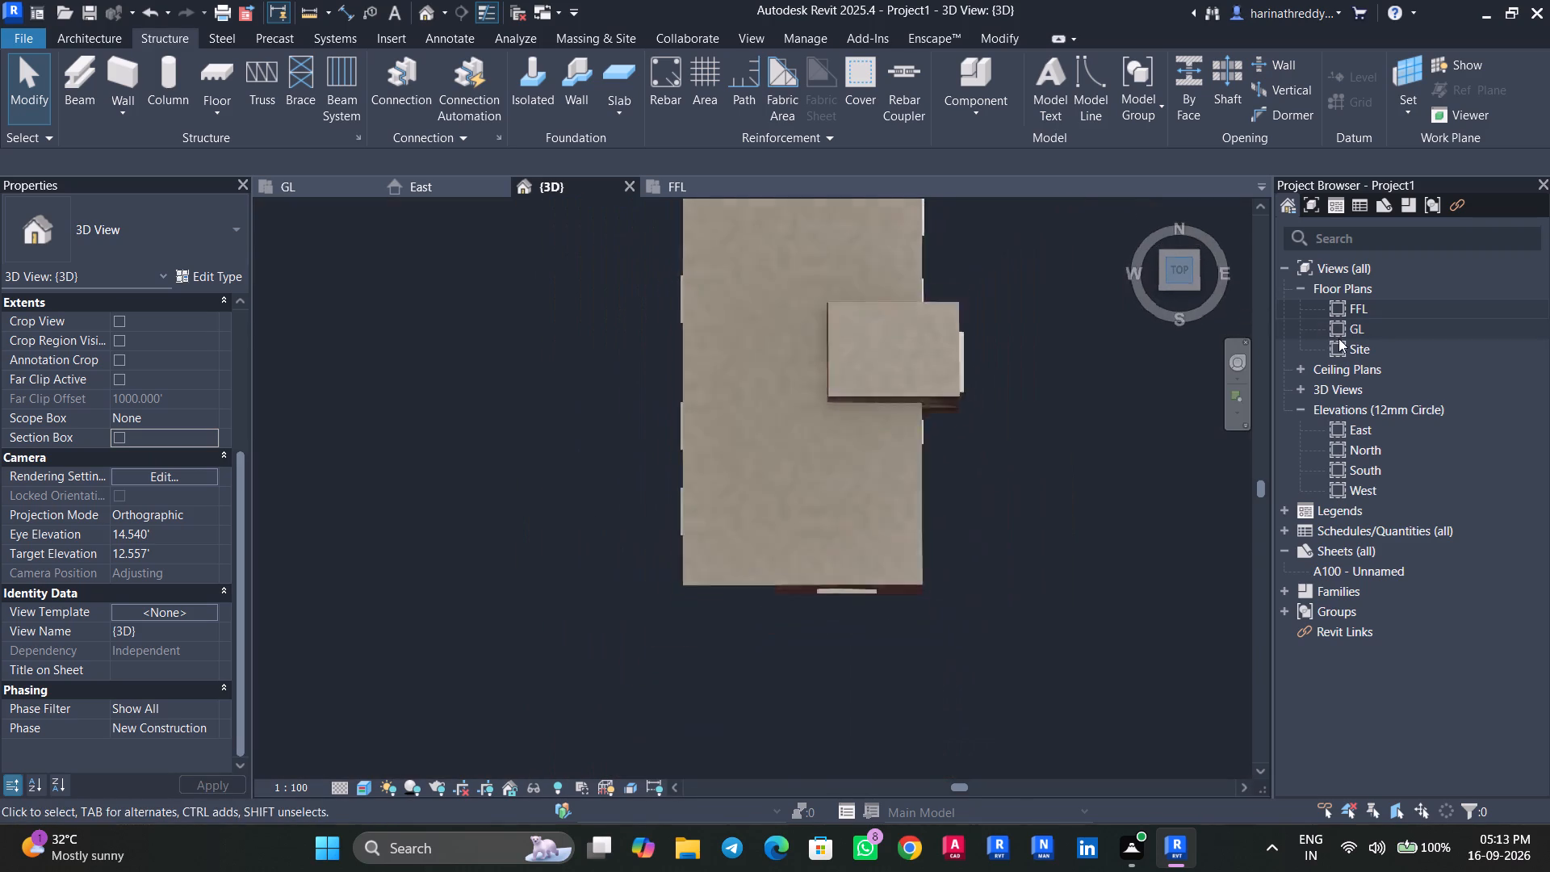
# Start a railing path on the FFL floor plan using the Glass_Panel-Bottom_Fill railing type.
pyautogui.doubleClick(1350, 326)
pyautogui.doubleClick(1364, 308)
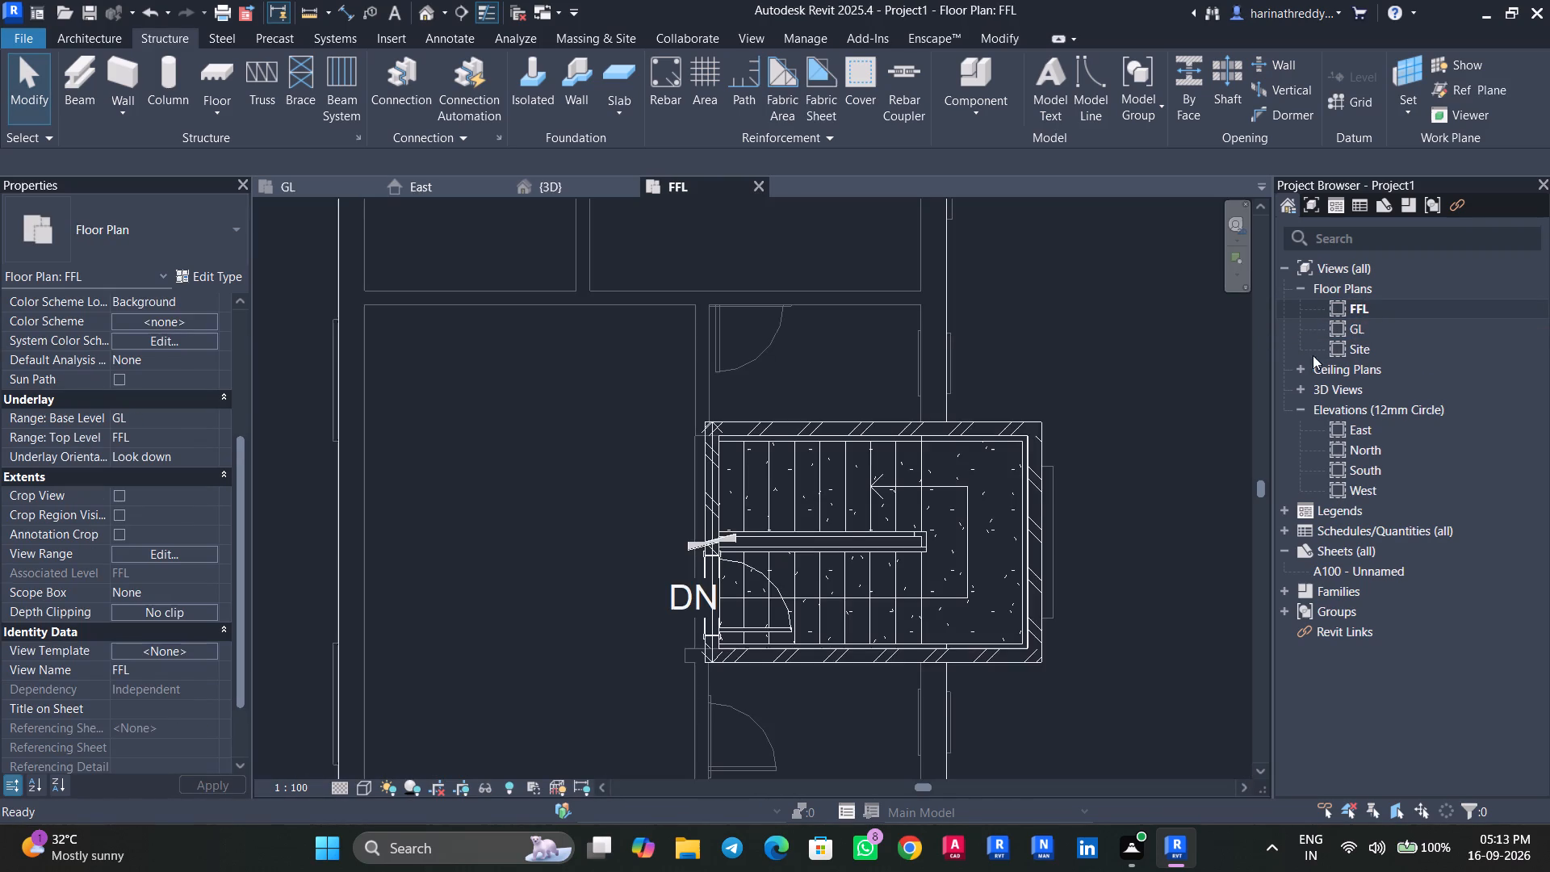
pyautogui.scroll(-5, 851, 433)
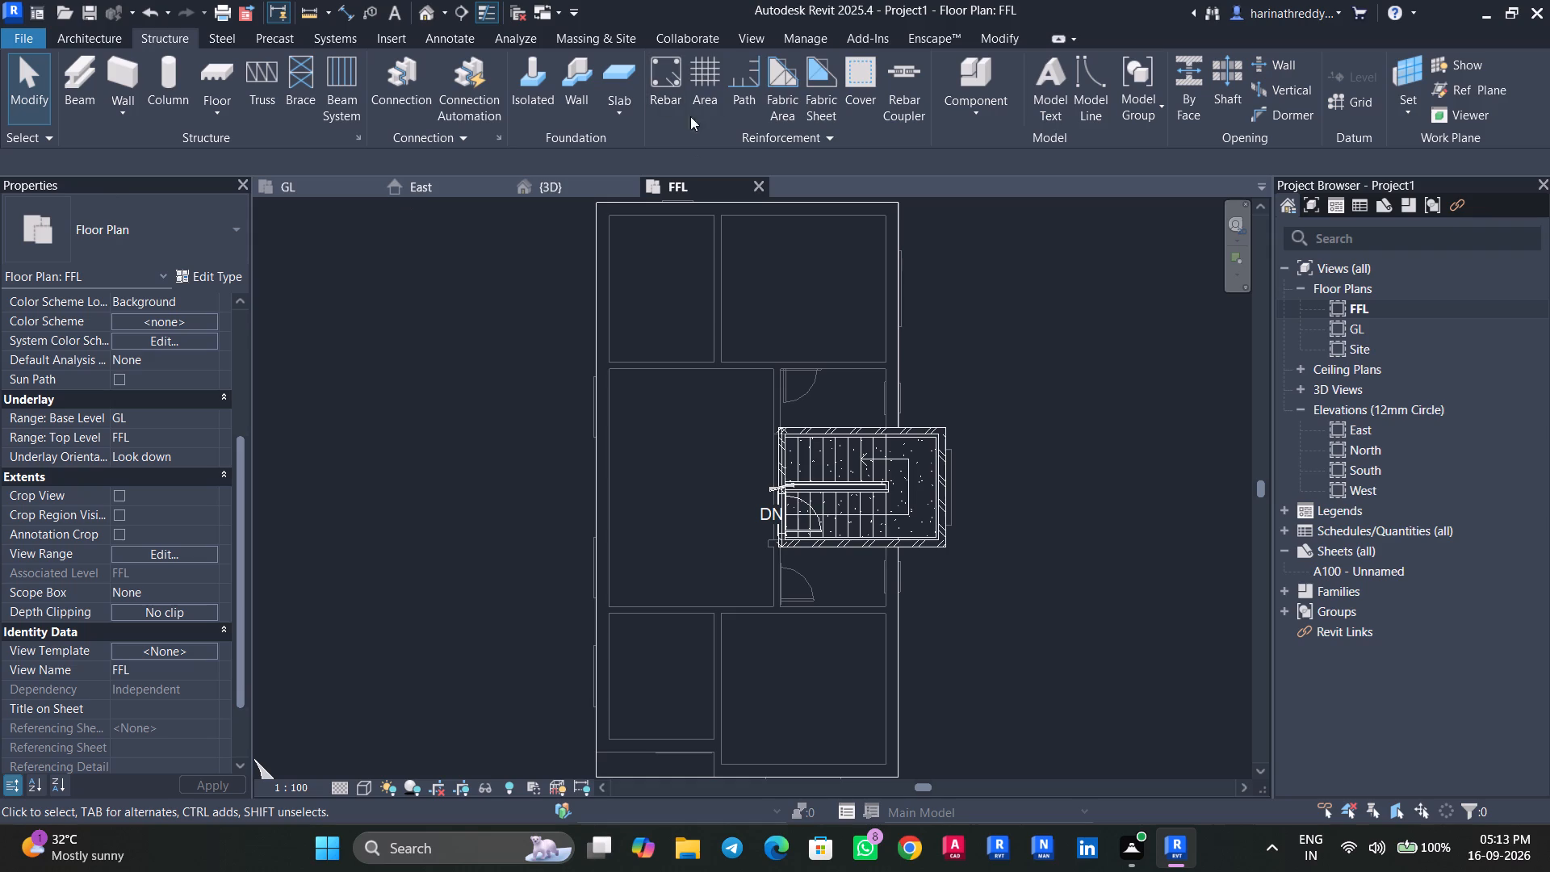
pyautogui.click(103, 40)
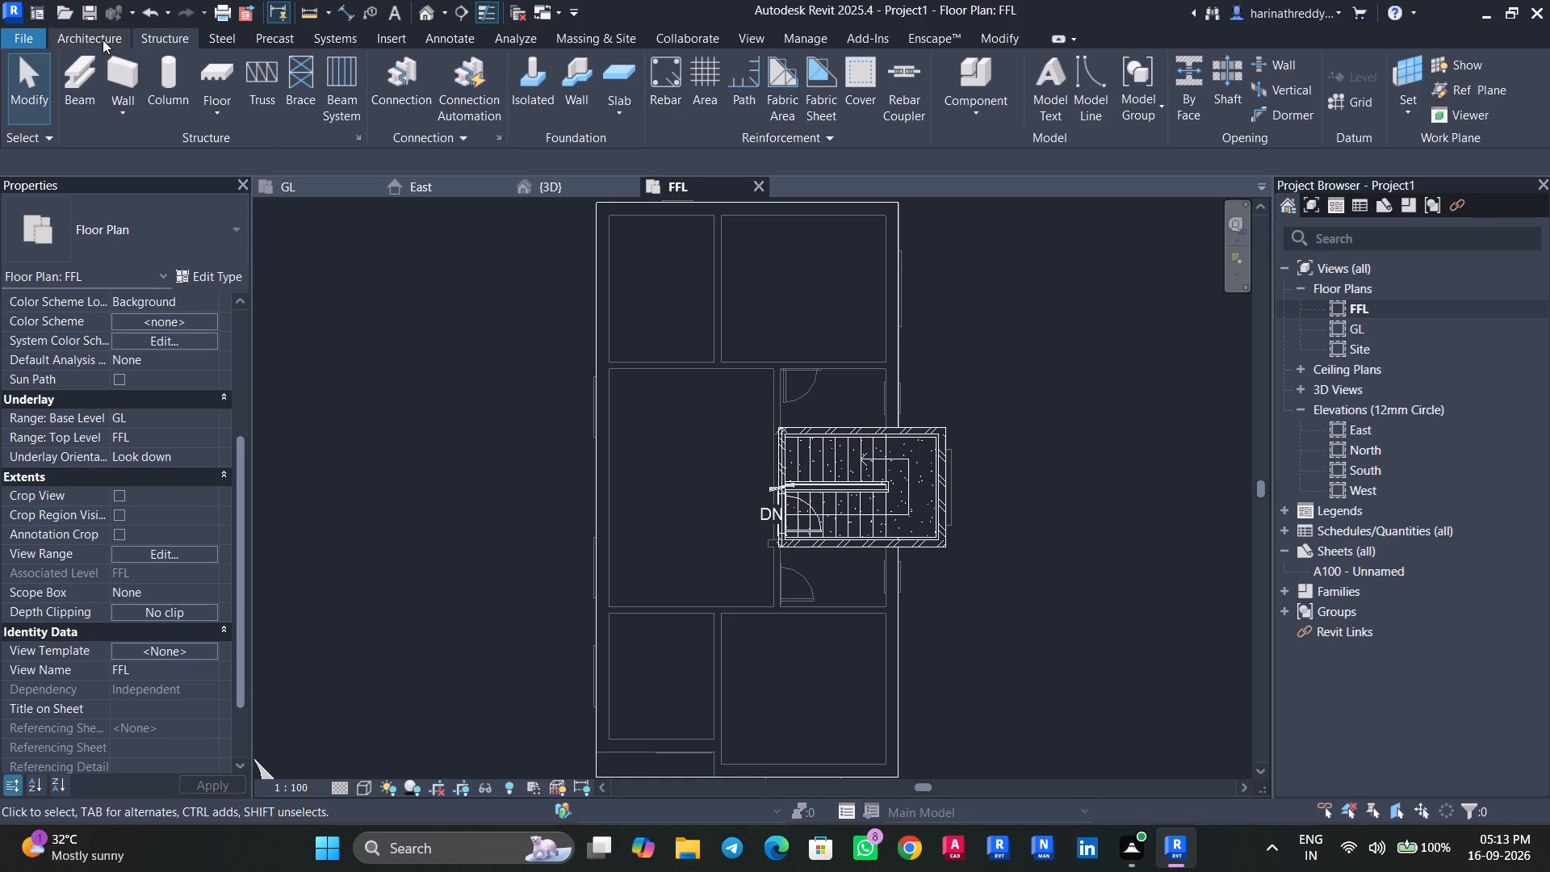
pyautogui.click(649, 109)
pyautogui.click(676, 143)
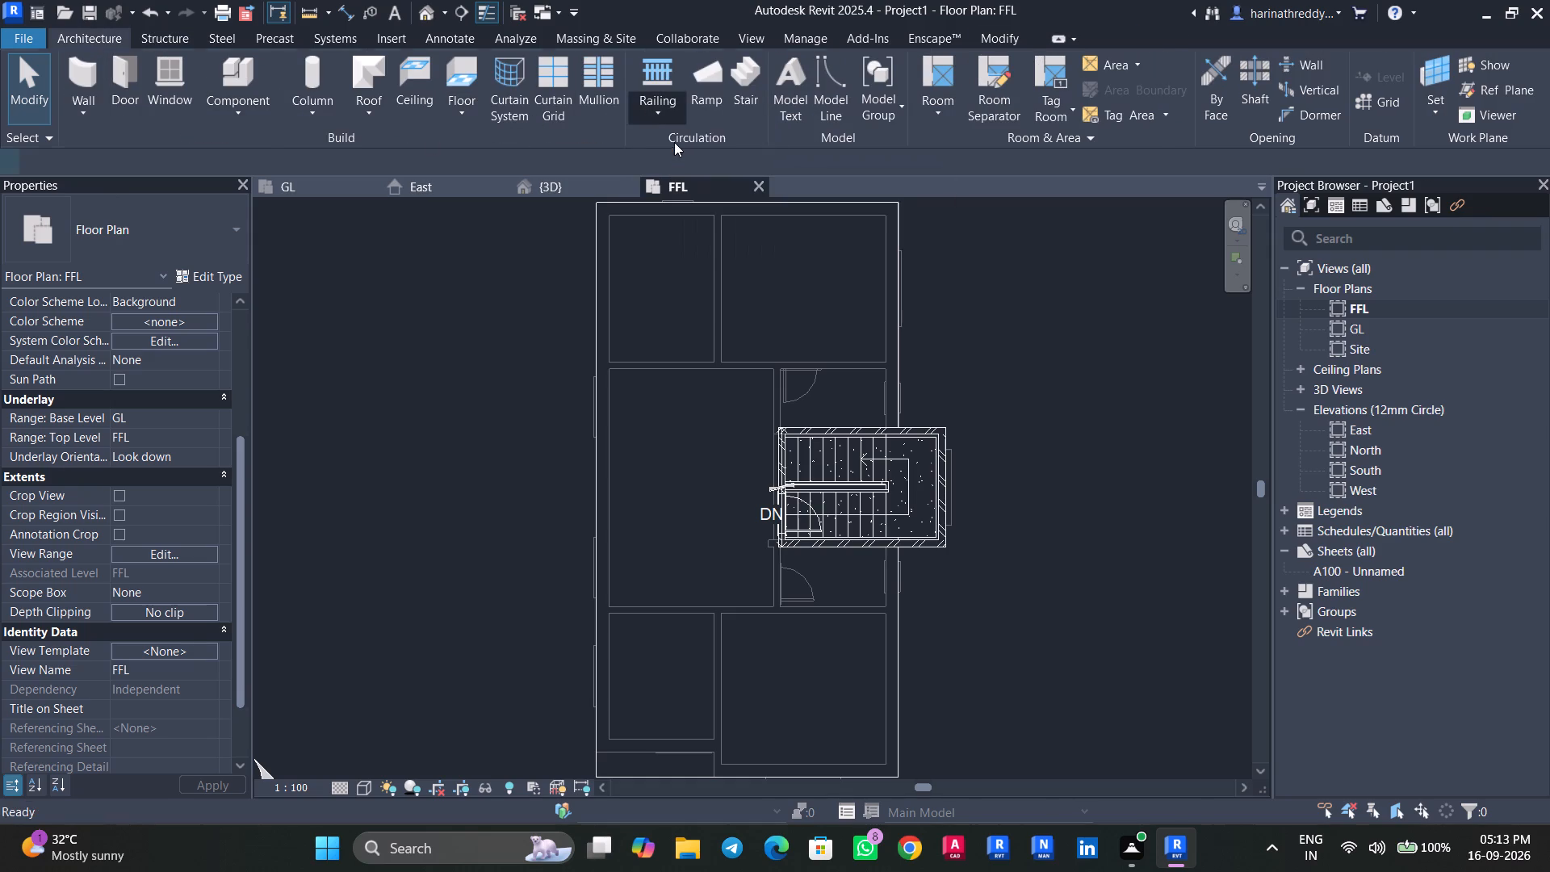
pyautogui.moveTo(920, 270); pyautogui.dragTo(946, 358, button='middle')
pyautogui.click(151, 237)
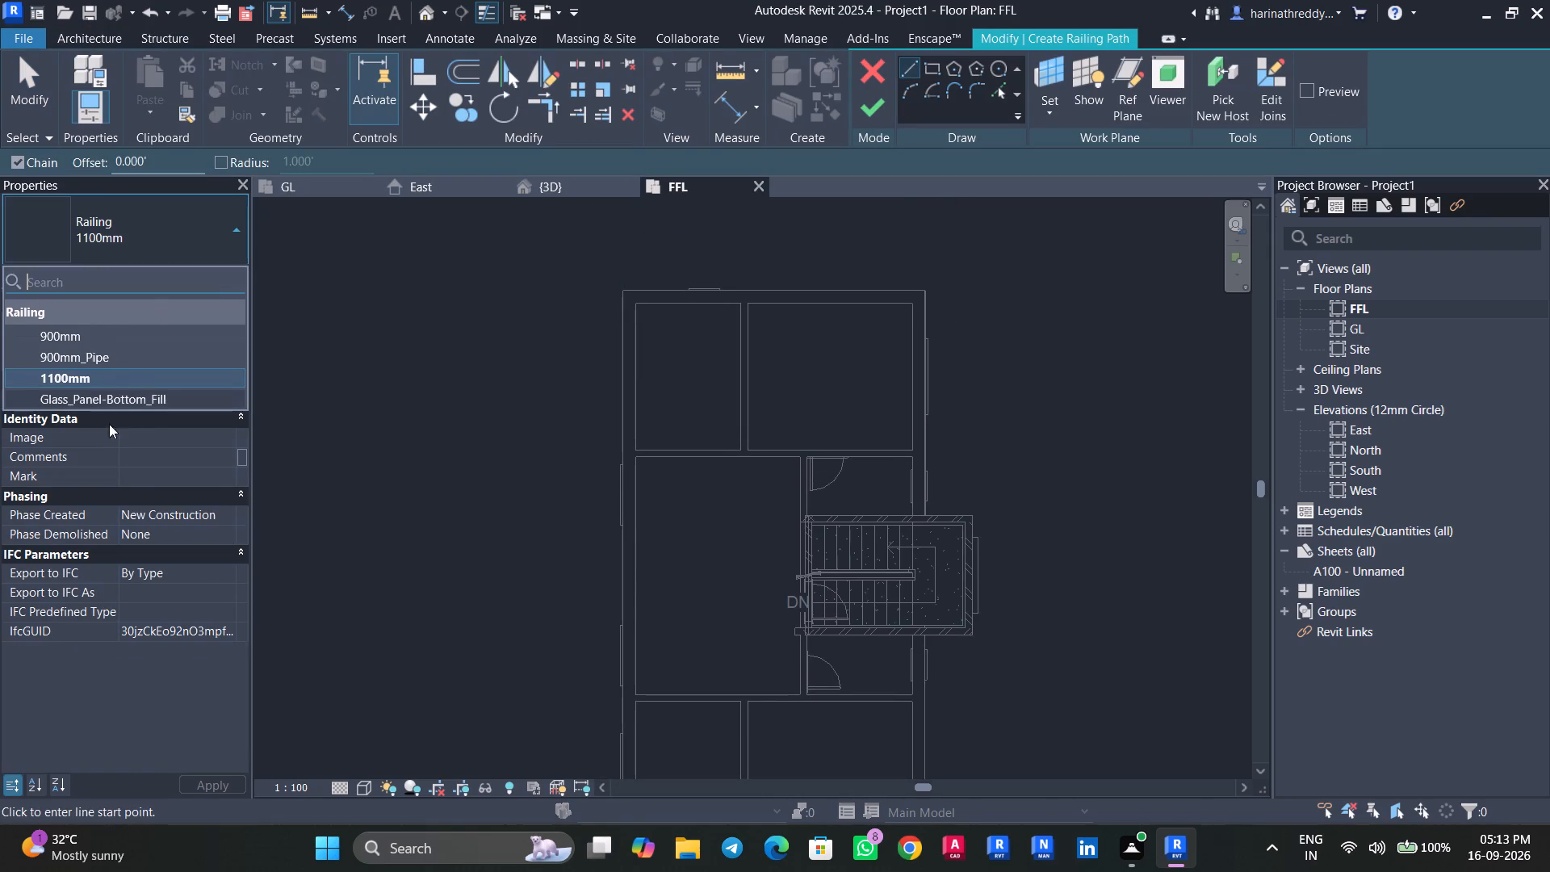
pyautogui.click(115, 401)
# Sketch the railing path from the roof's northeast corner along the north, west and south edges, and up the east edge to the stair headroom.
pyautogui.click(932, 289)
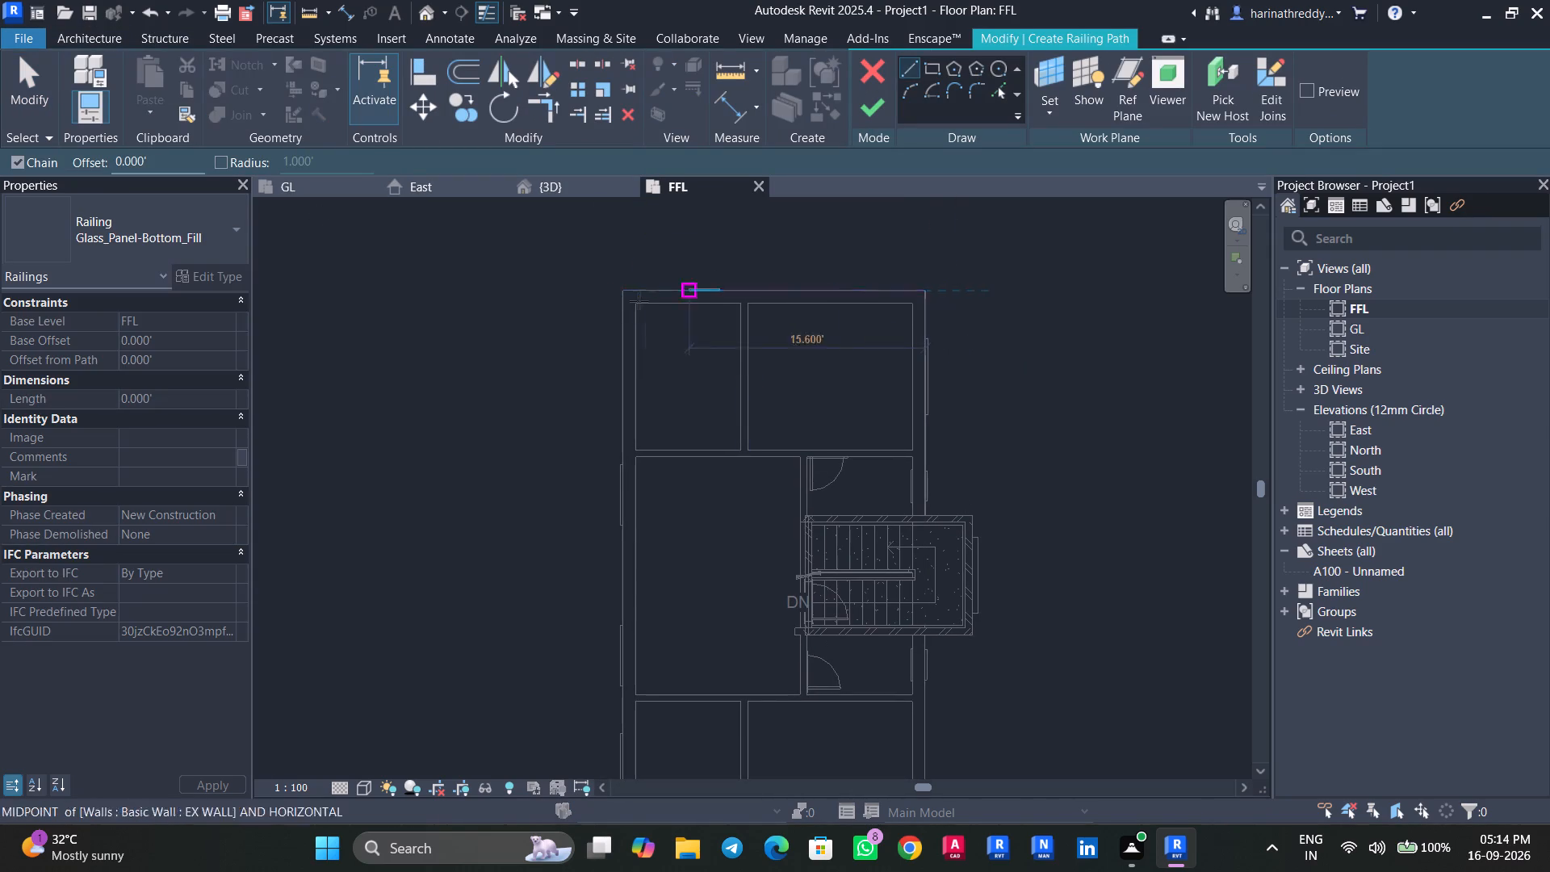
pyautogui.click(625, 293)
pyautogui.moveTo(638, 560); pyautogui.dragTo(592, 271, button='middle')
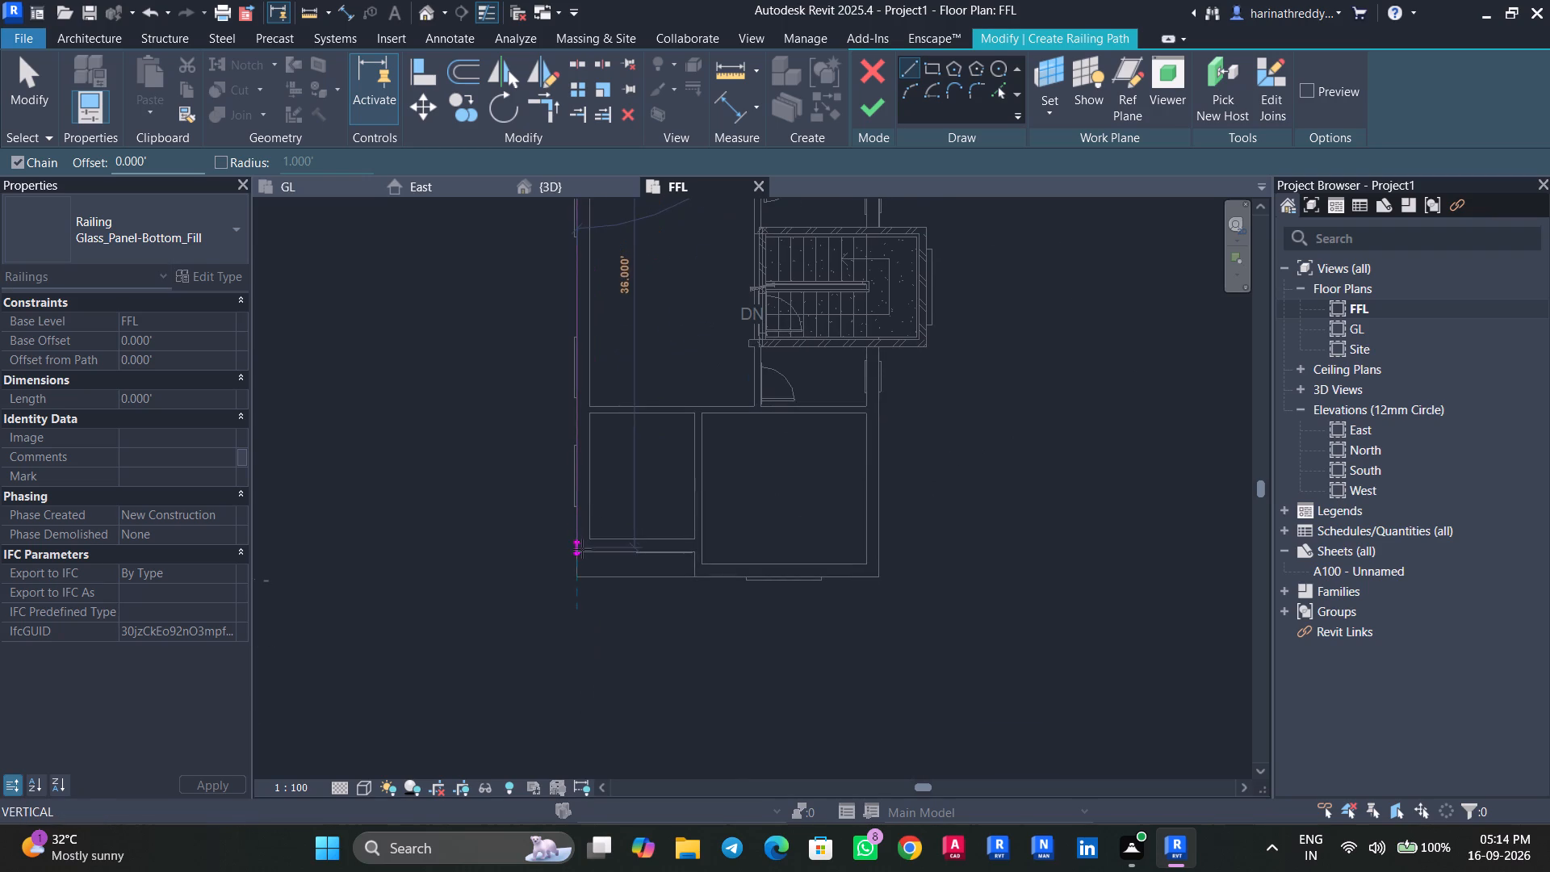
pyautogui.scroll(8, 582, 551)
pyautogui.scroll(-1, 582, 551)
pyautogui.scroll(2, 582, 551)
pyautogui.click(563, 639)
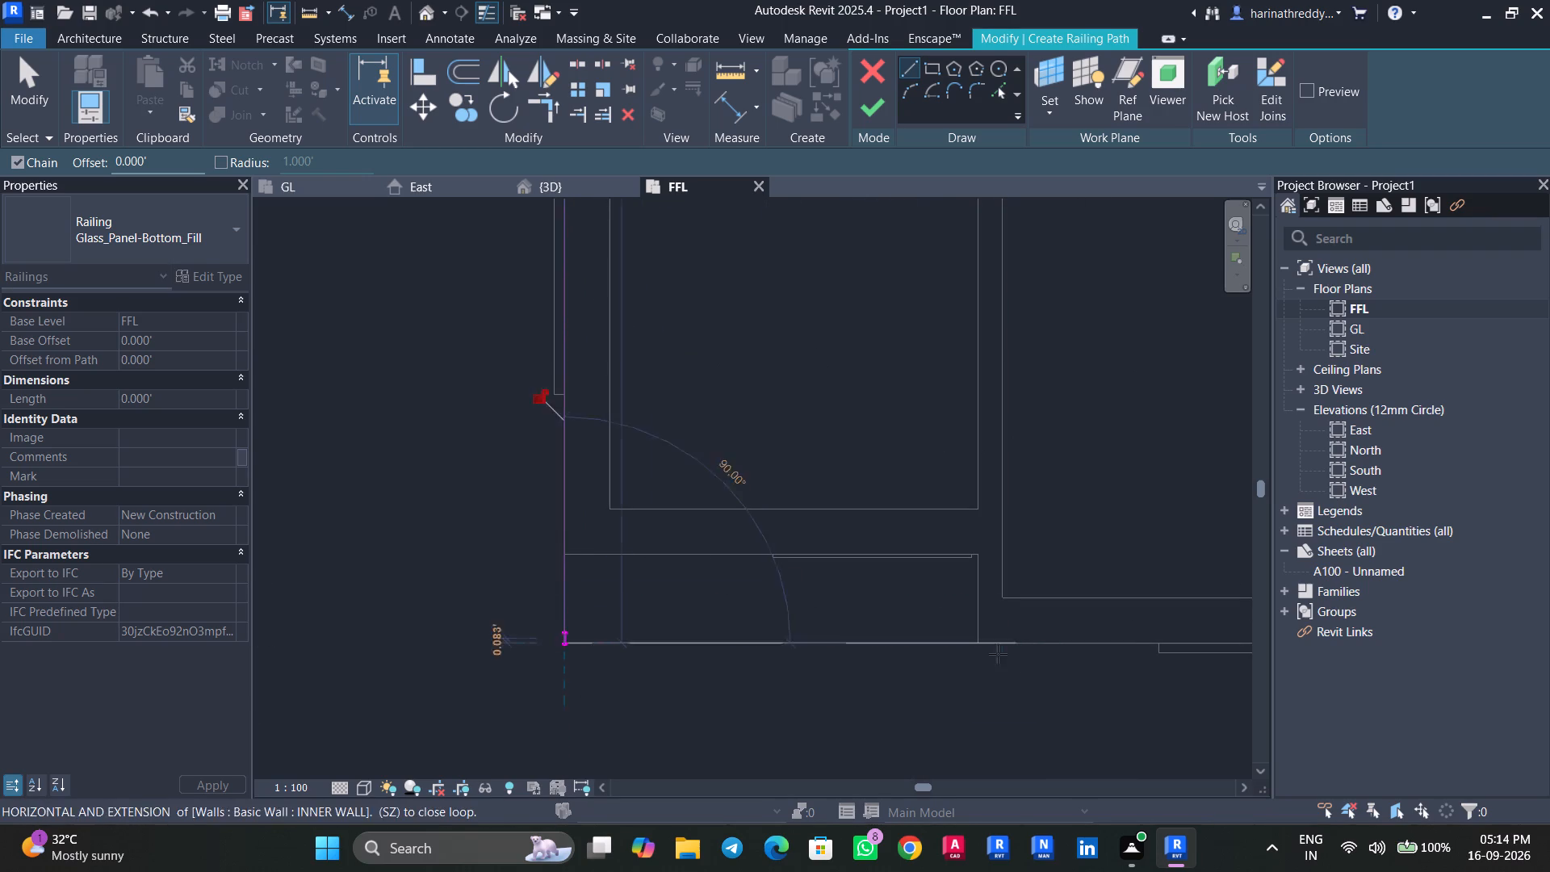
pyautogui.moveTo(998, 654); pyautogui.dragTo(513, 638, button='middle')
pyautogui.click(1147, 625)
pyautogui.moveTo(1173, 349); pyautogui.dragTo(1127, 815, button='middle')
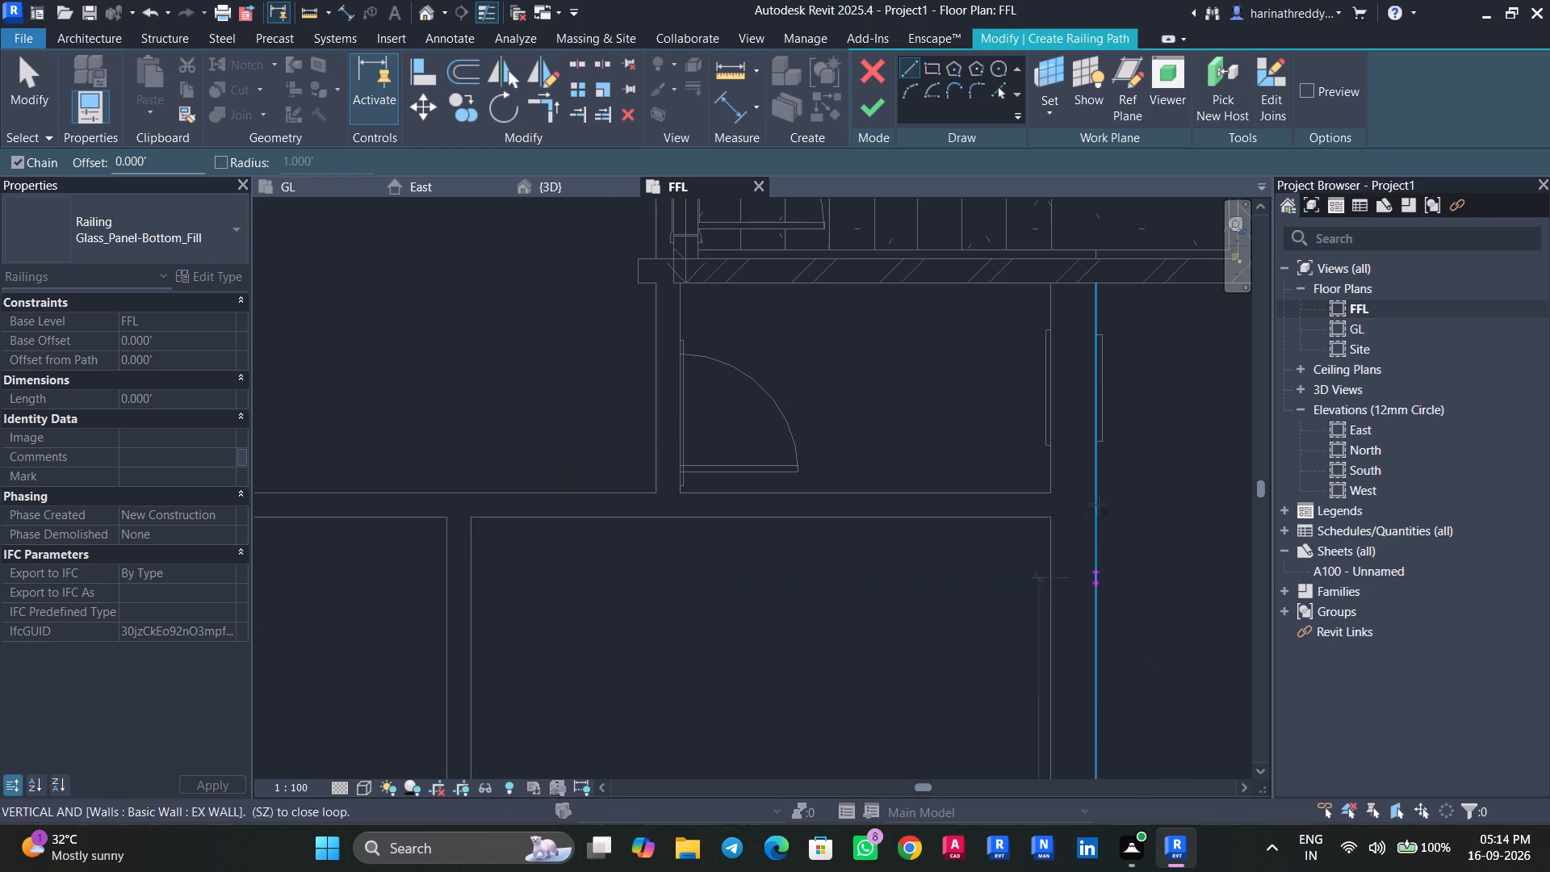
pyautogui.click(1096, 285)
pyautogui.scroll(-8, 1171, 448)
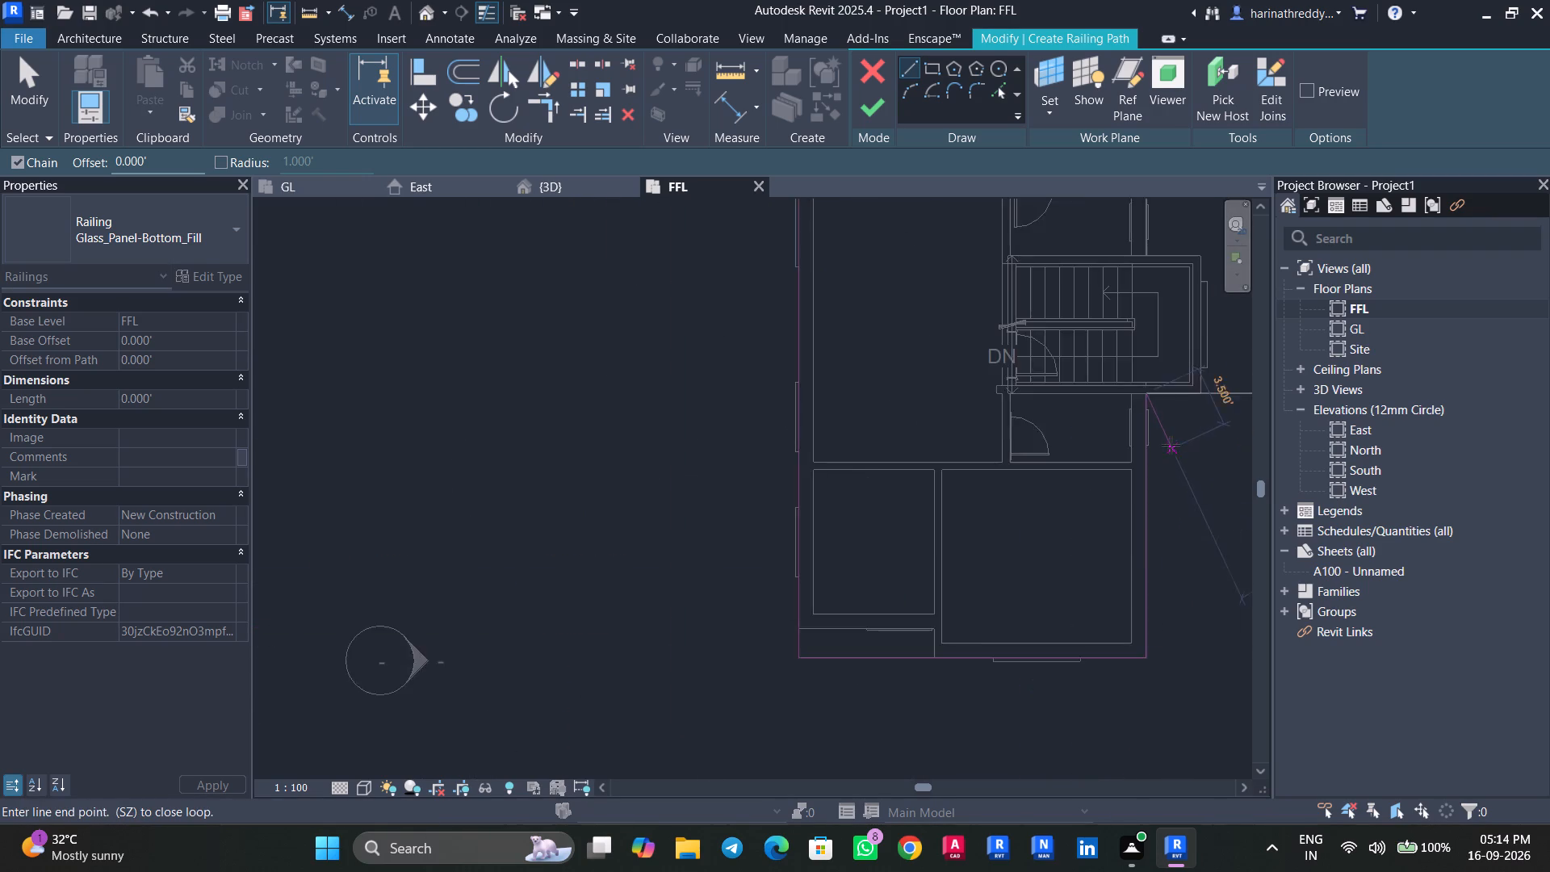
pyautogui.moveTo(1170, 454); pyautogui.dragTo(1124, 725, button='middle')
pyautogui.press('Escape')
# Close the remaining east-edge gap with a path segment from the headroom's north wall to the northeast corner, and finish the railing.
pyautogui.click(1104, 524)
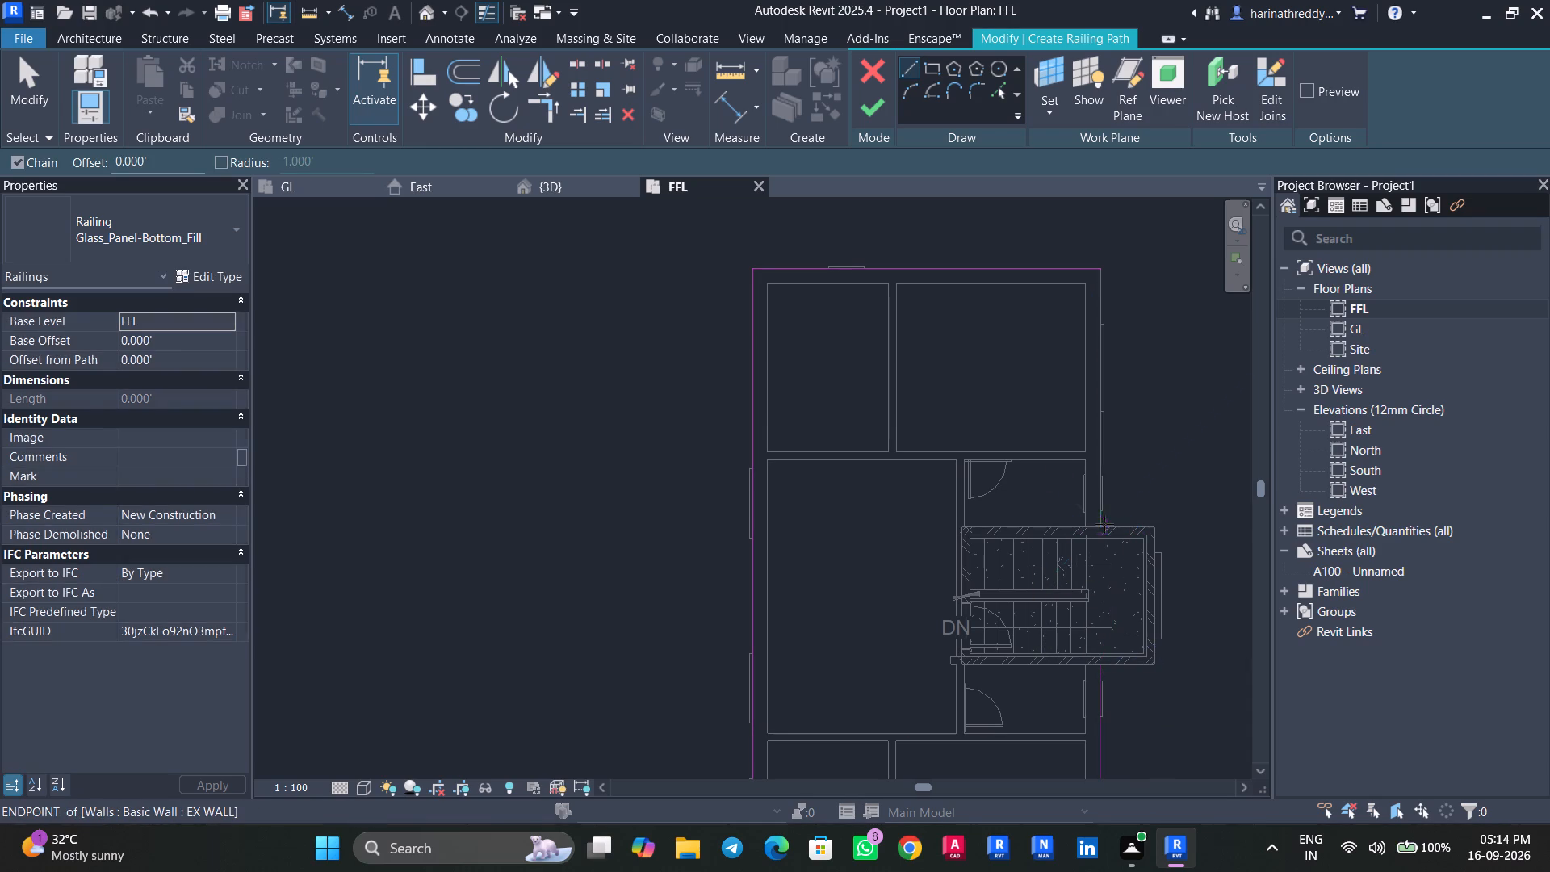
pyautogui.click(1095, 265)
pyautogui.press('Escape')
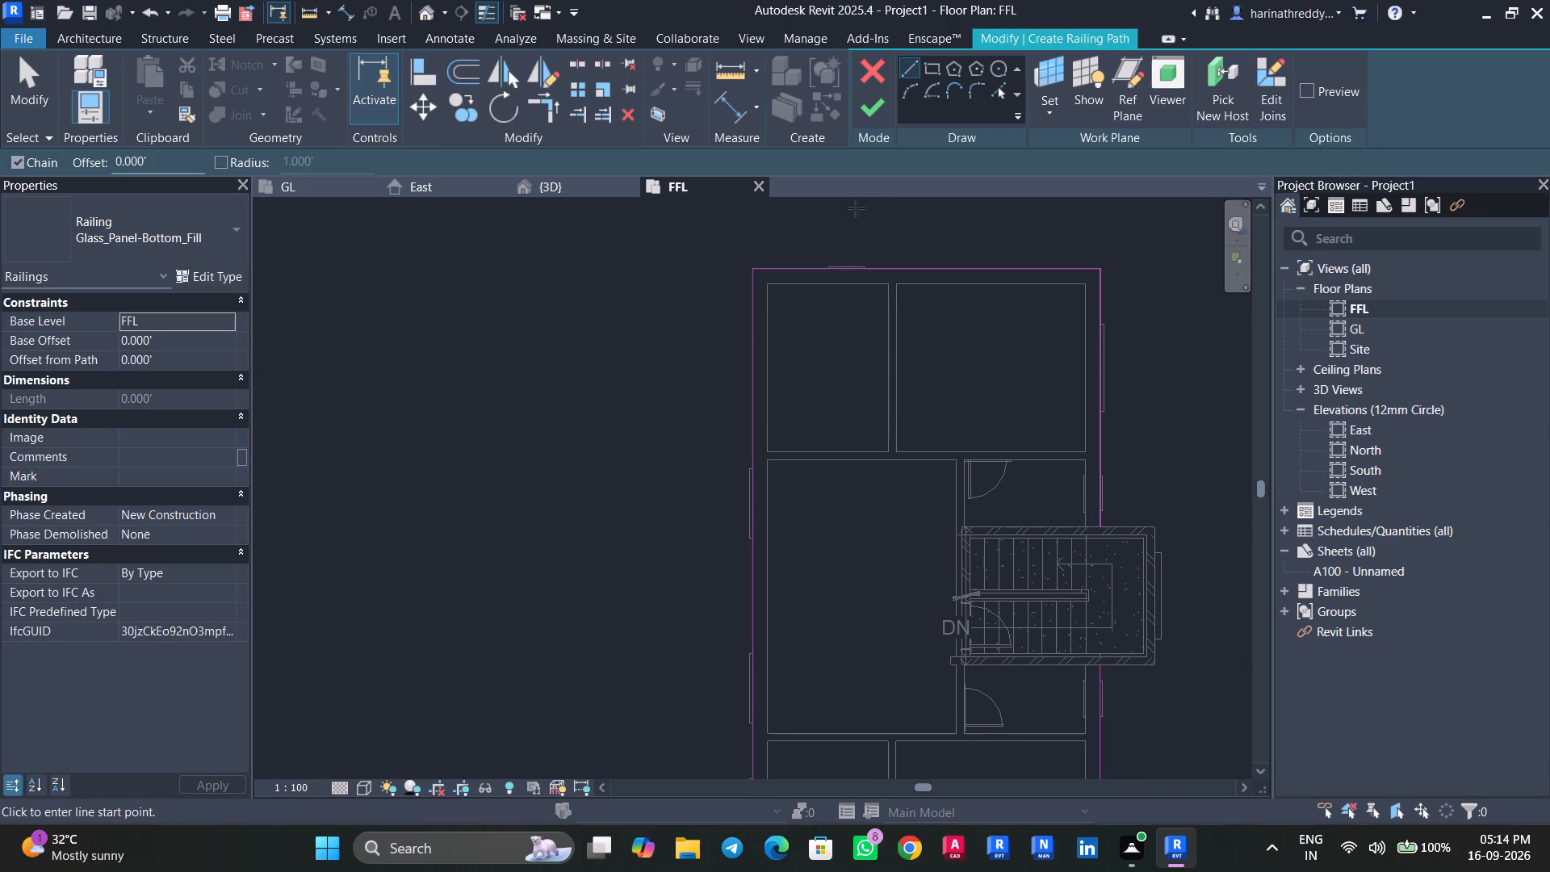
pyautogui.click(870, 103)
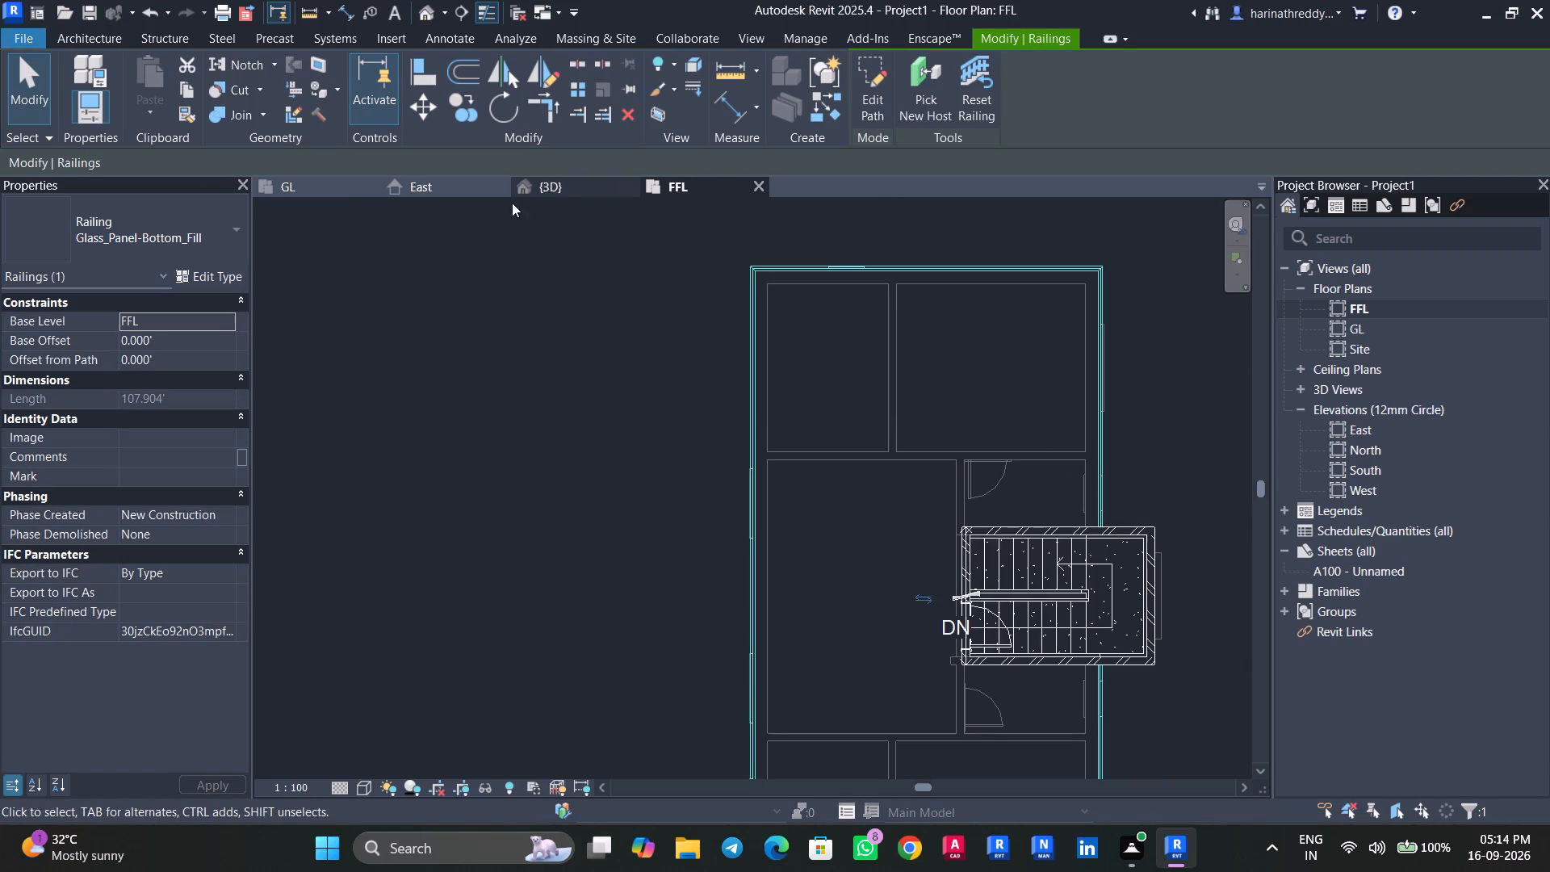
# Examine the glass roof railing around the house in the 3D view from the west and the front.
pyautogui.click(568, 191)
pyautogui.scroll(-2, 1002, 611)
pyautogui.keyDown('shift'); pyautogui.moveTo(936, 714); pyautogui.dragTo(1154, 324, button='middle'); pyautogui.keyUp('shift')
pyautogui.press('Escape')
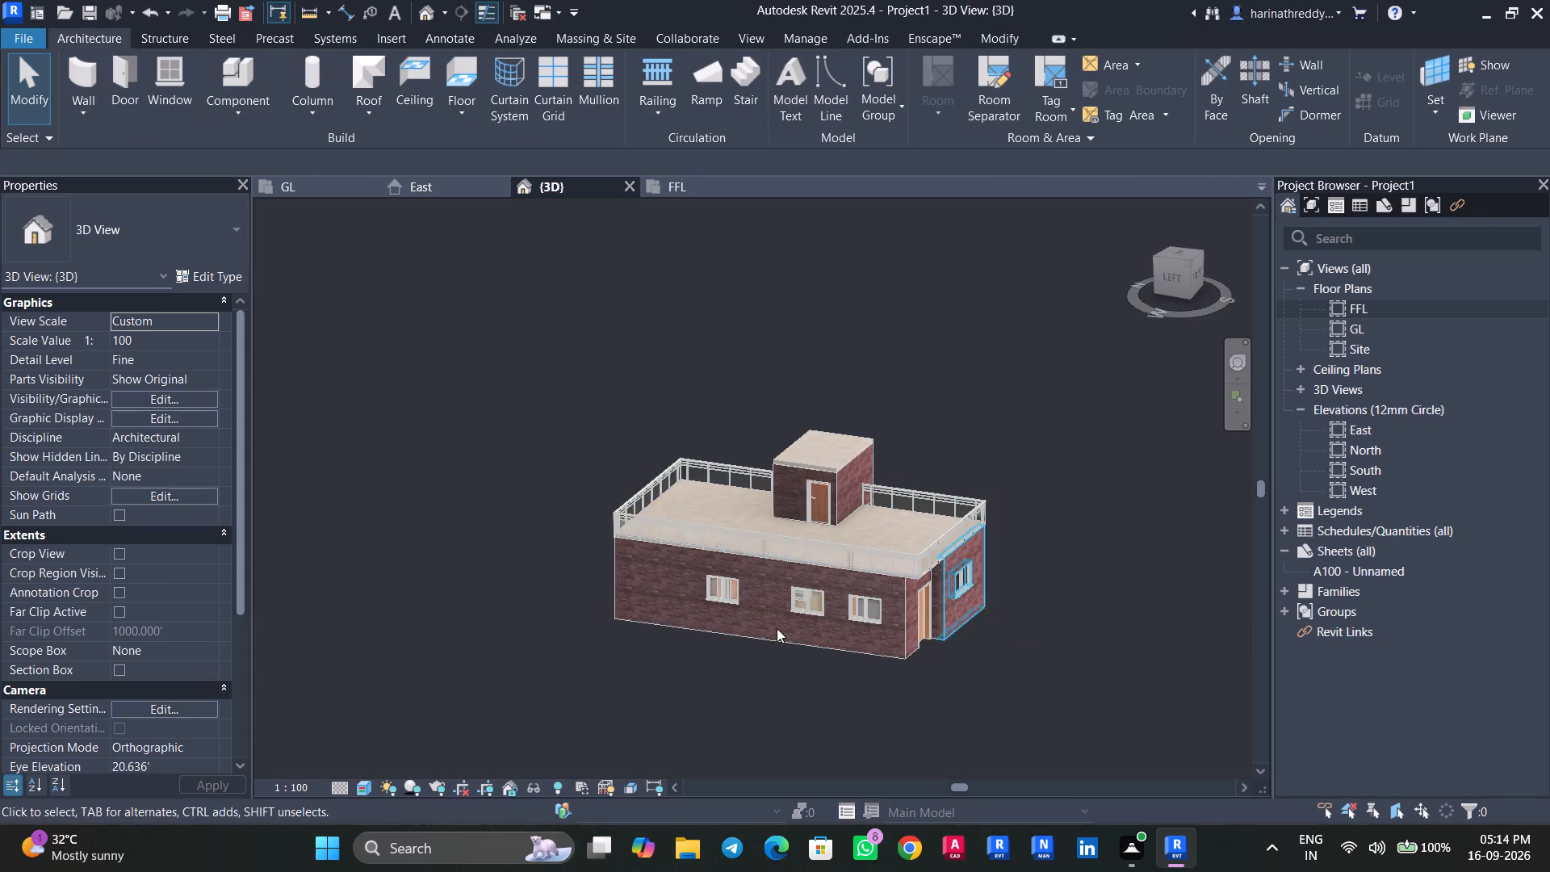
pyautogui.scroll(4, 723, 600)
pyautogui.keyDown('shift'); pyautogui.moveTo(709, 682); pyautogui.dragTo(844, 681, button='middle'); pyautogui.keyUp('shift')
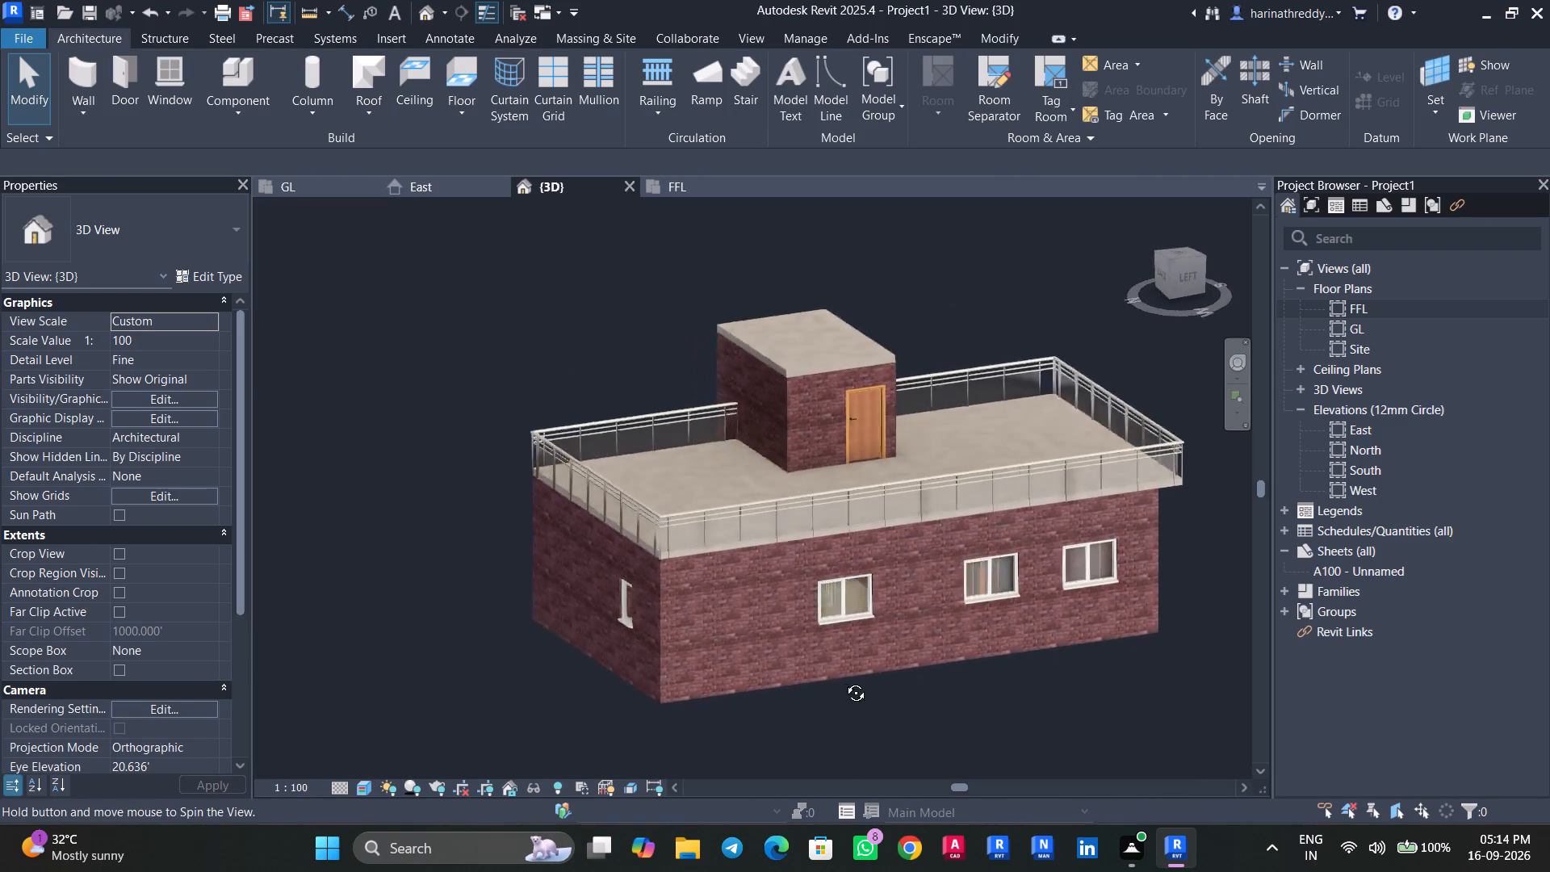
pyautogui.keyDown('shift'); pyautogui.moveTo(844, 681); pyautogui.dragTo(520, 668, button='middle'); pyautogui.keyUp('shift')
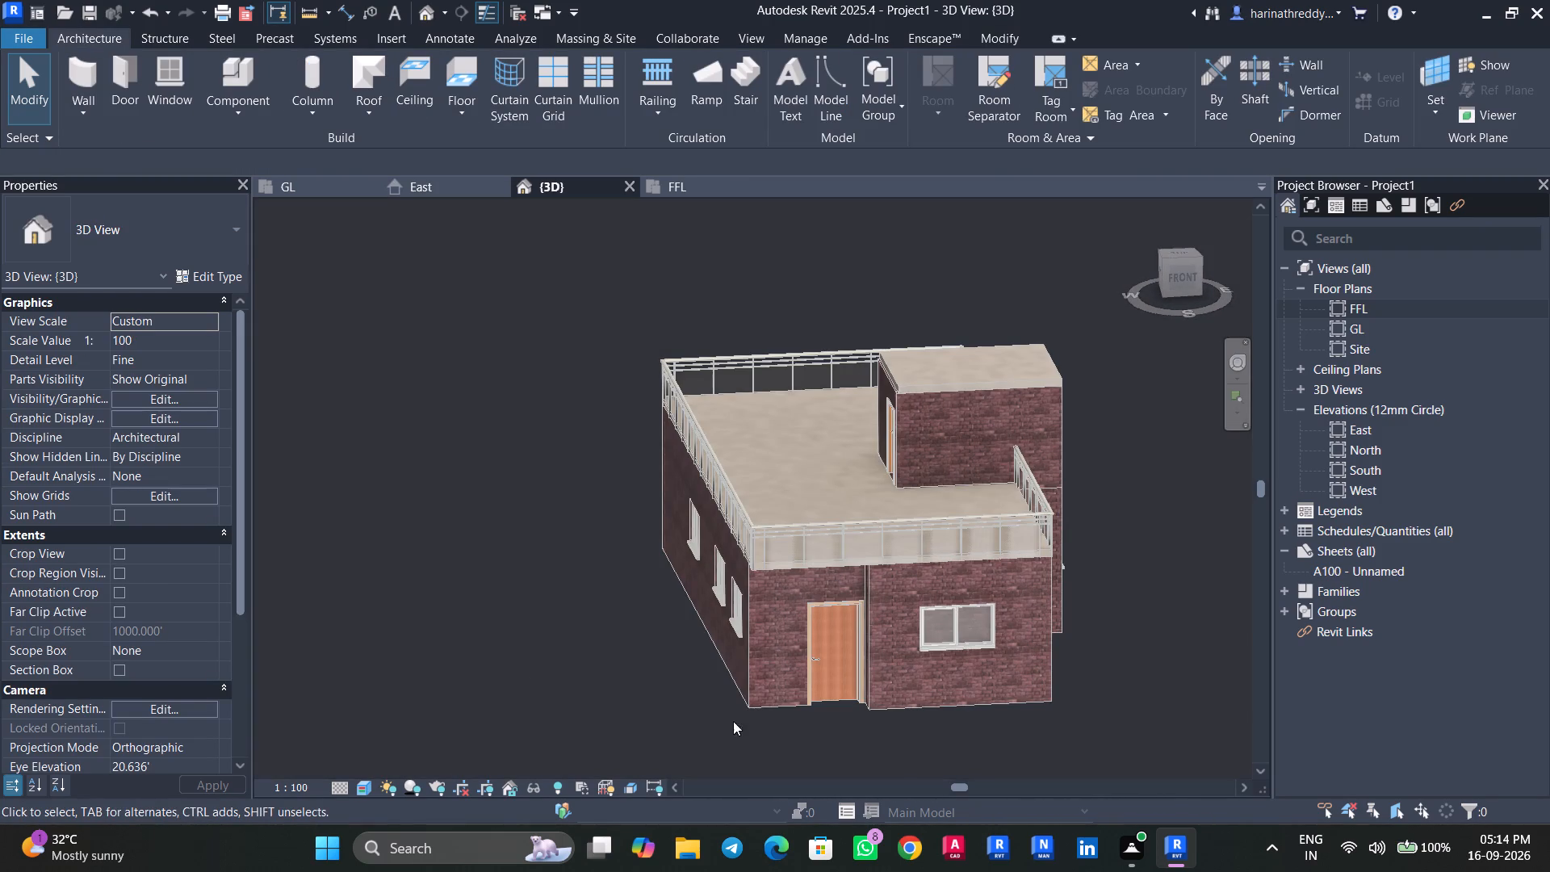
# Start a sketched stair run on the GL floor plan for the steps in front of the entry door.
pyautogui.click(304, 195)
pyautogui.scroll(-7, 649, 690)
pyautogui.moveTo(647, 669); pyautogui.dragTo(619, 558, button='middle')
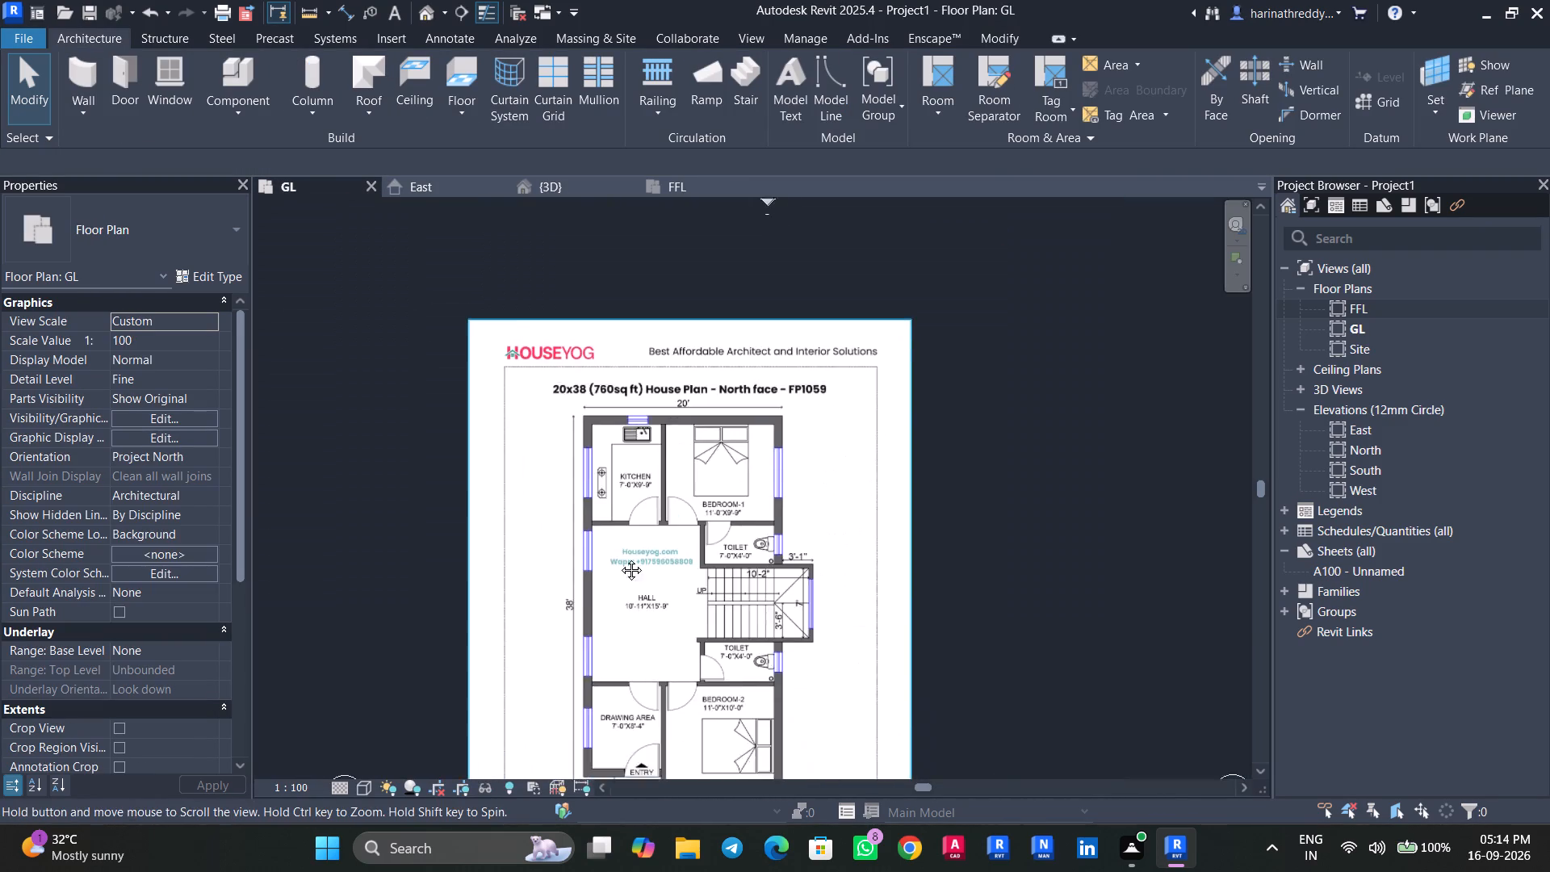
pyautogui.moveTo(619, 558); pyautogui.dragTo(627, 390, button='middle')
pyautogui.scroll(3, 632, 581)
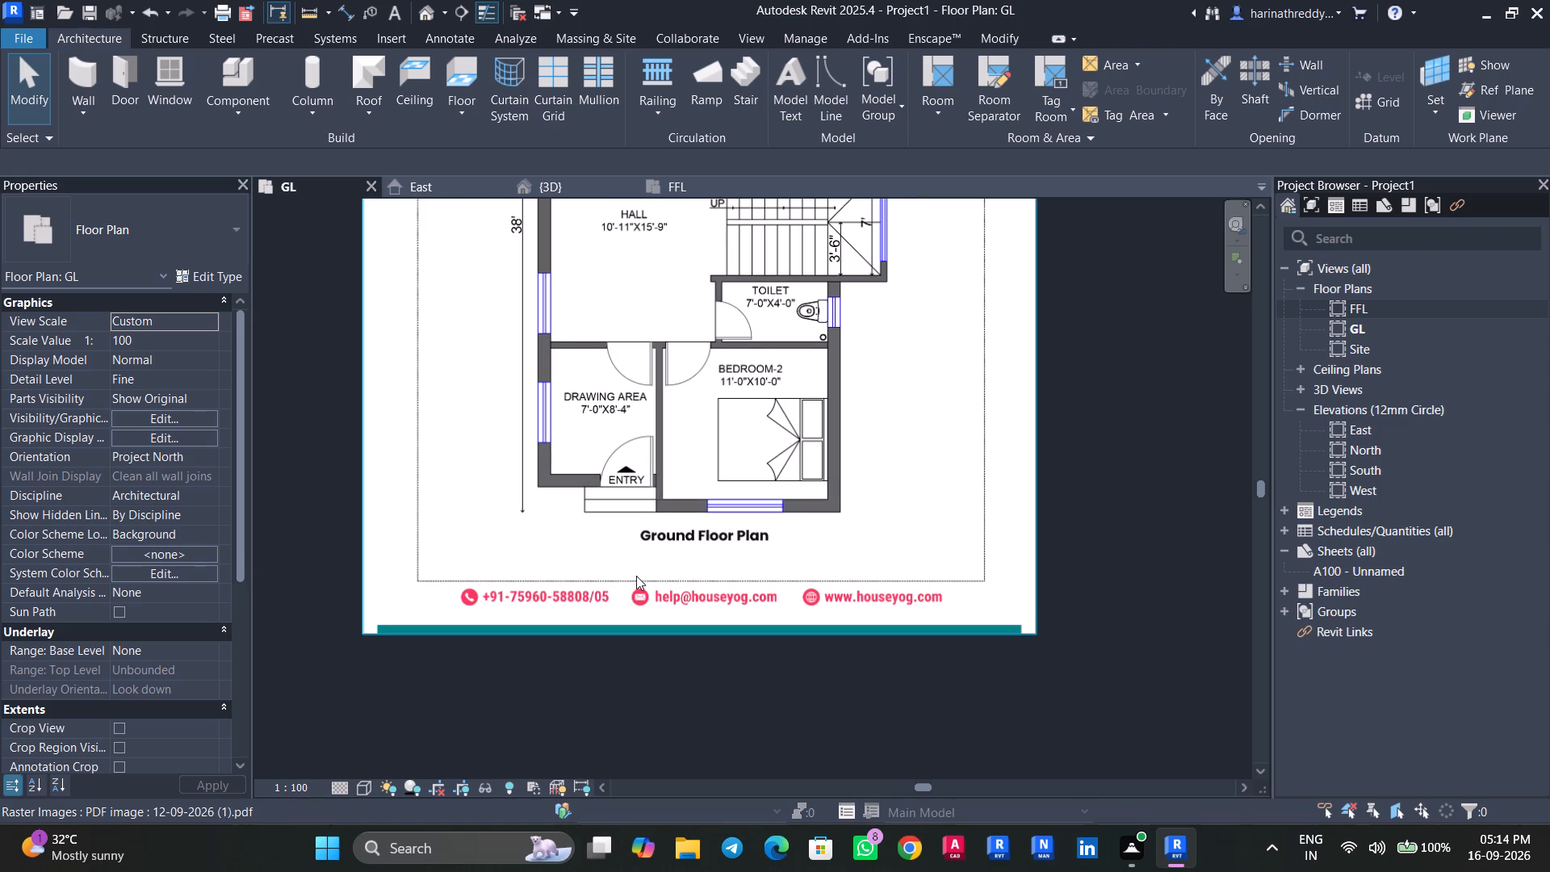
pyautogui.scroll(1, 700, 589)
pyautogui.scroll(-1, 700, 589)
pyautogui.scroll(1, 701, 589)
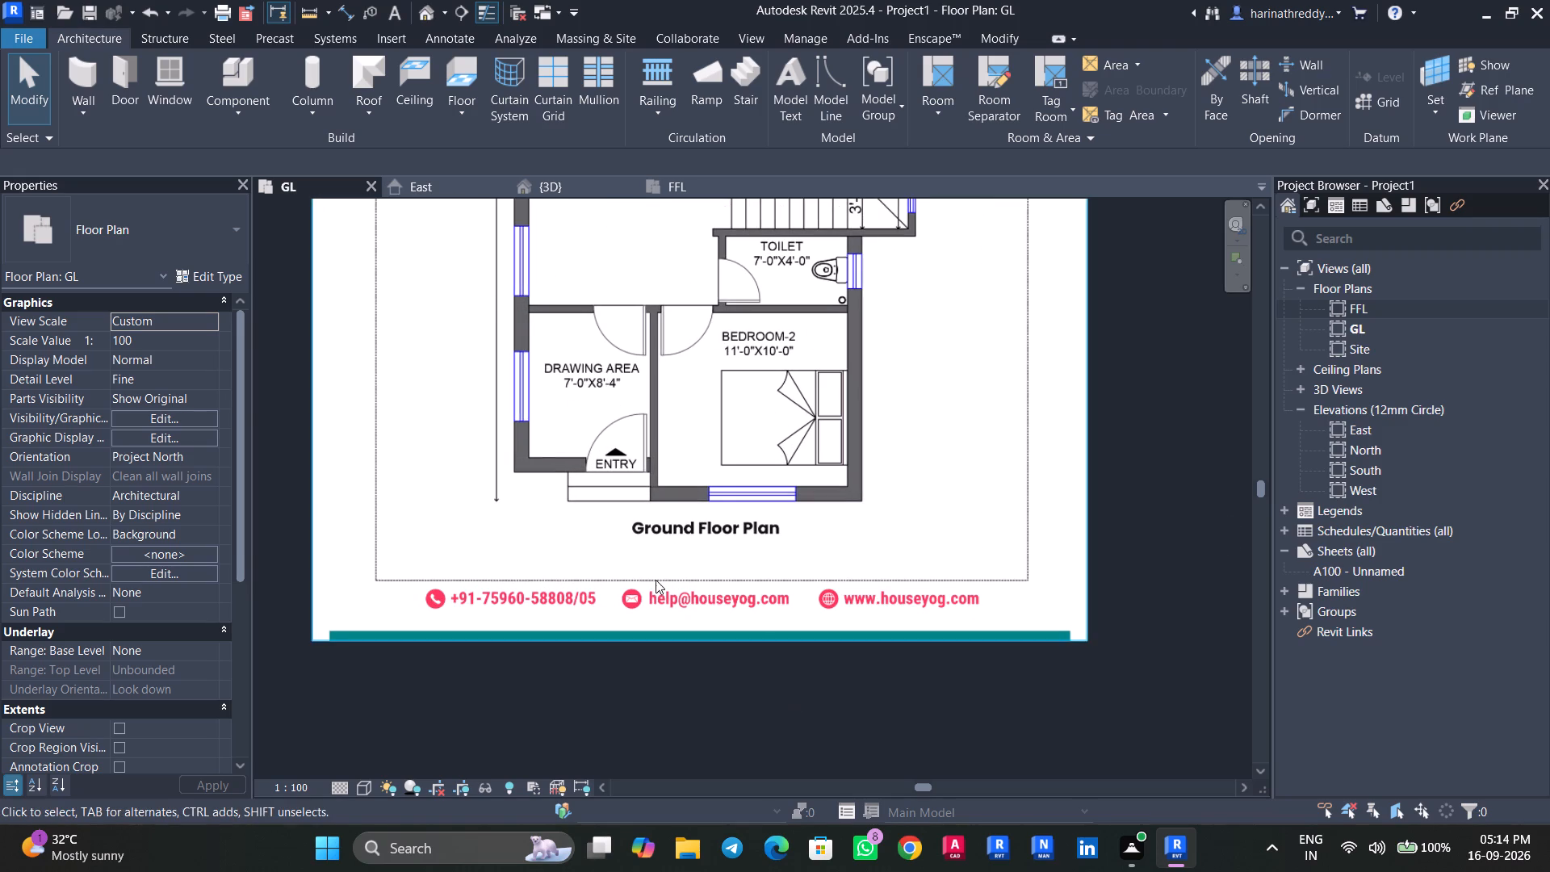
pyautogui.scroll(3, 610, 530)
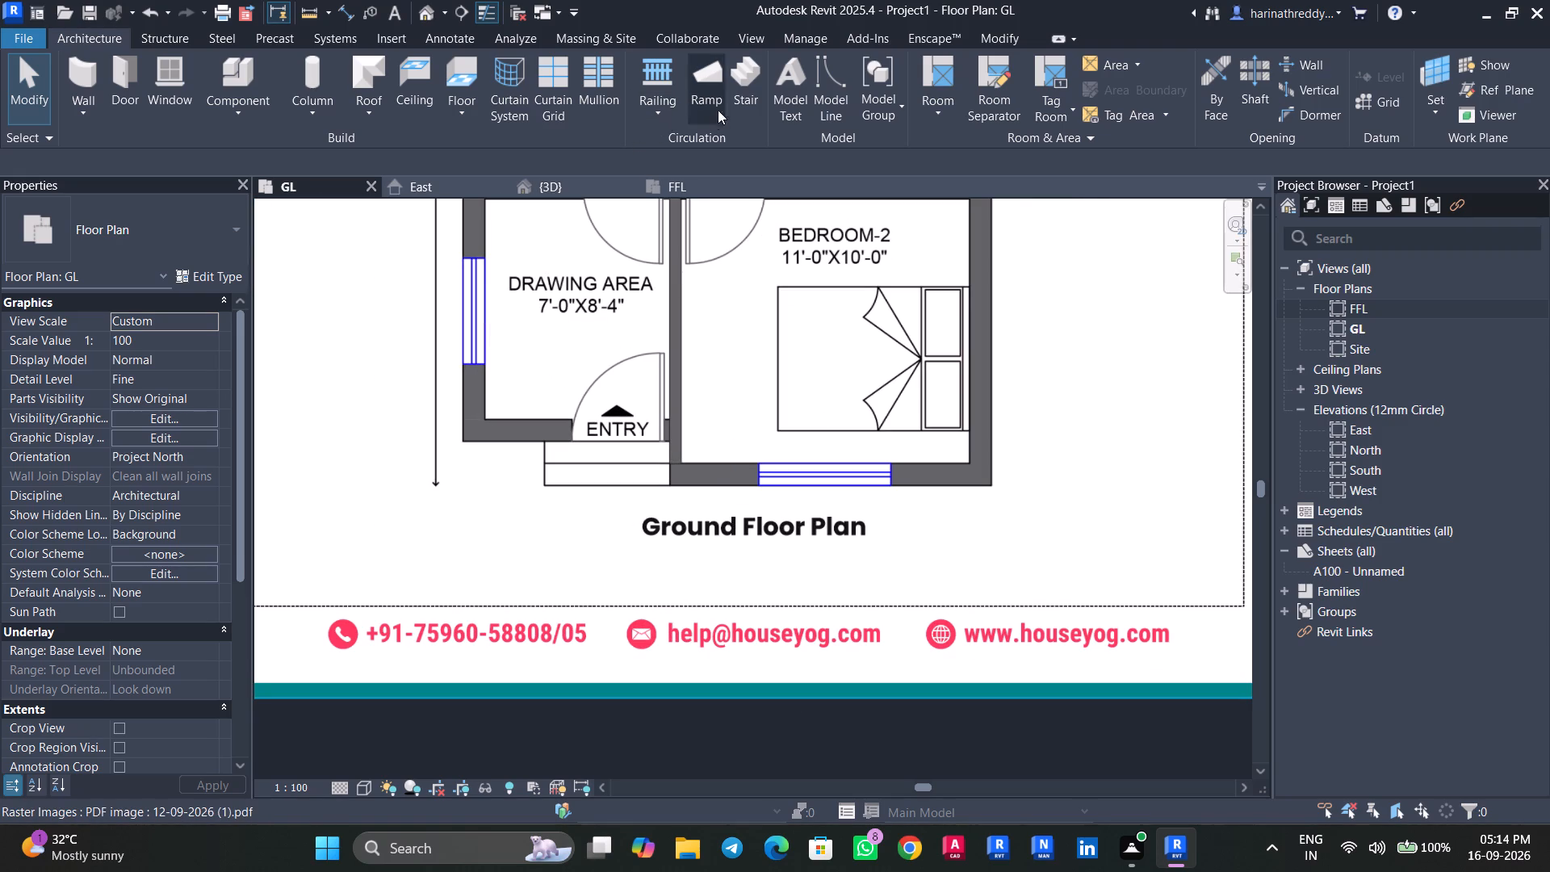
pyautogui.click(744, 96)
pyautogui.click(162, 259)
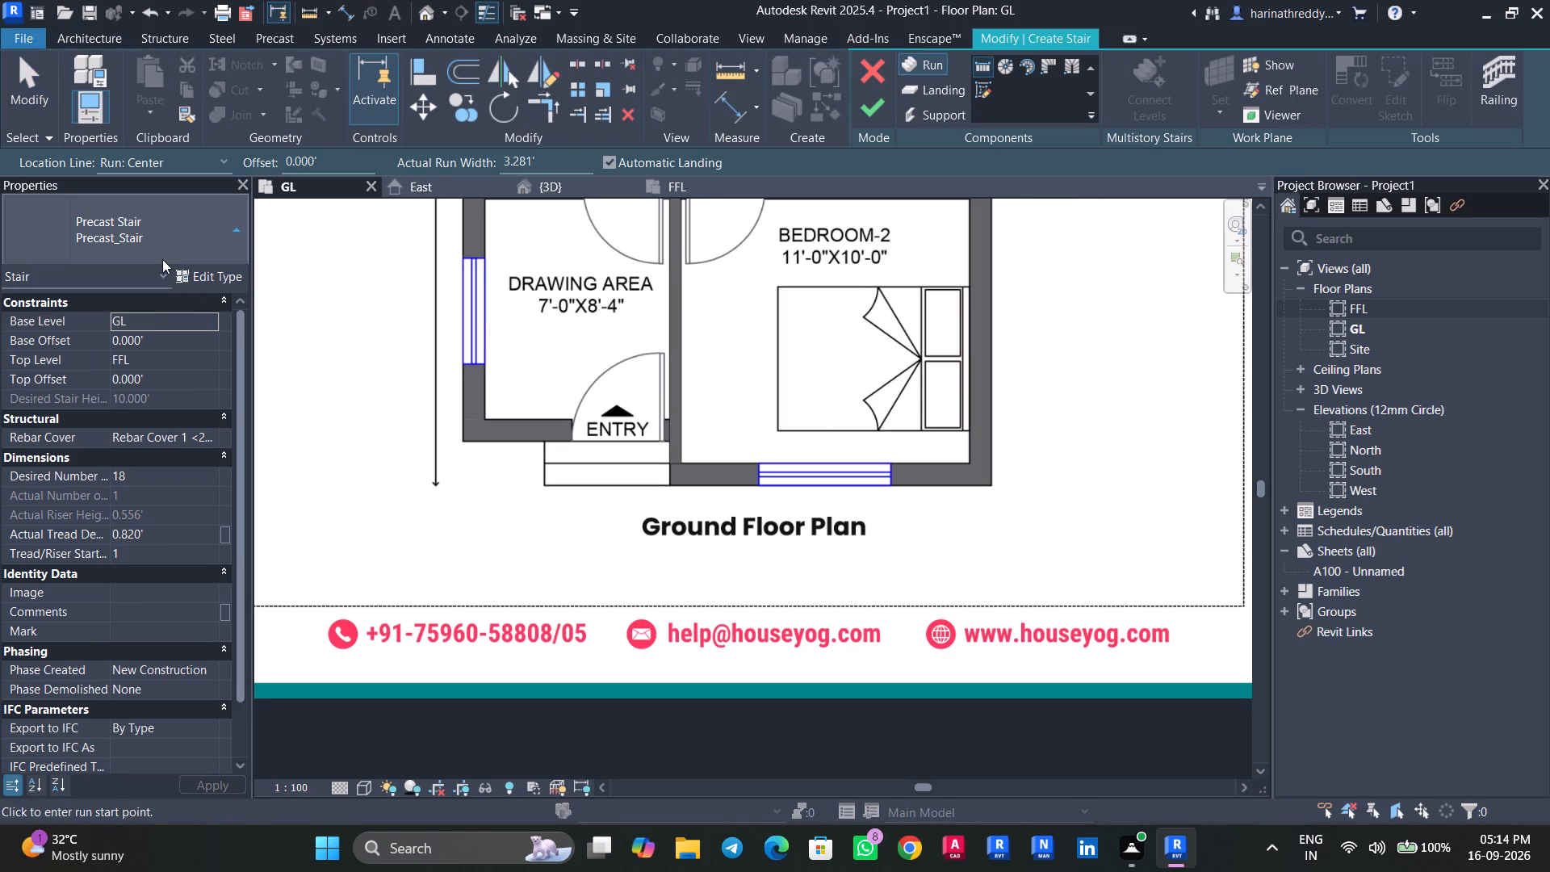
pyautogui.click(162, 259)
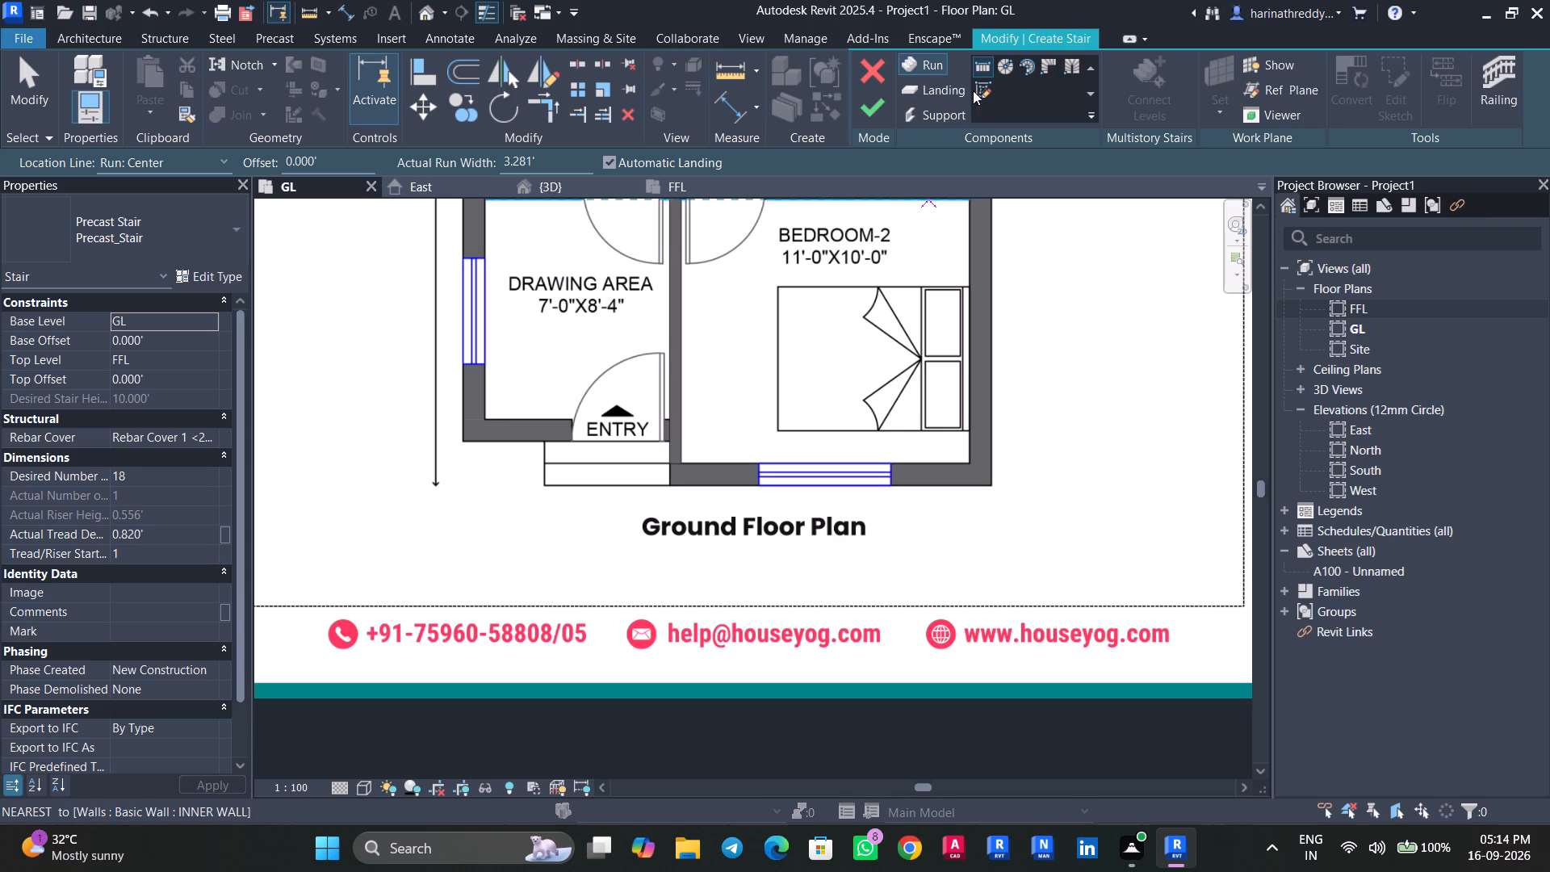
pyautogui.click(985, 91)
# Sketch the run's two side boundaries, about 1.67' long, over the entry steps' side edges, nudging the west one slightly outward to match the plan.
pyautogui.scroll(3, 568, 526)
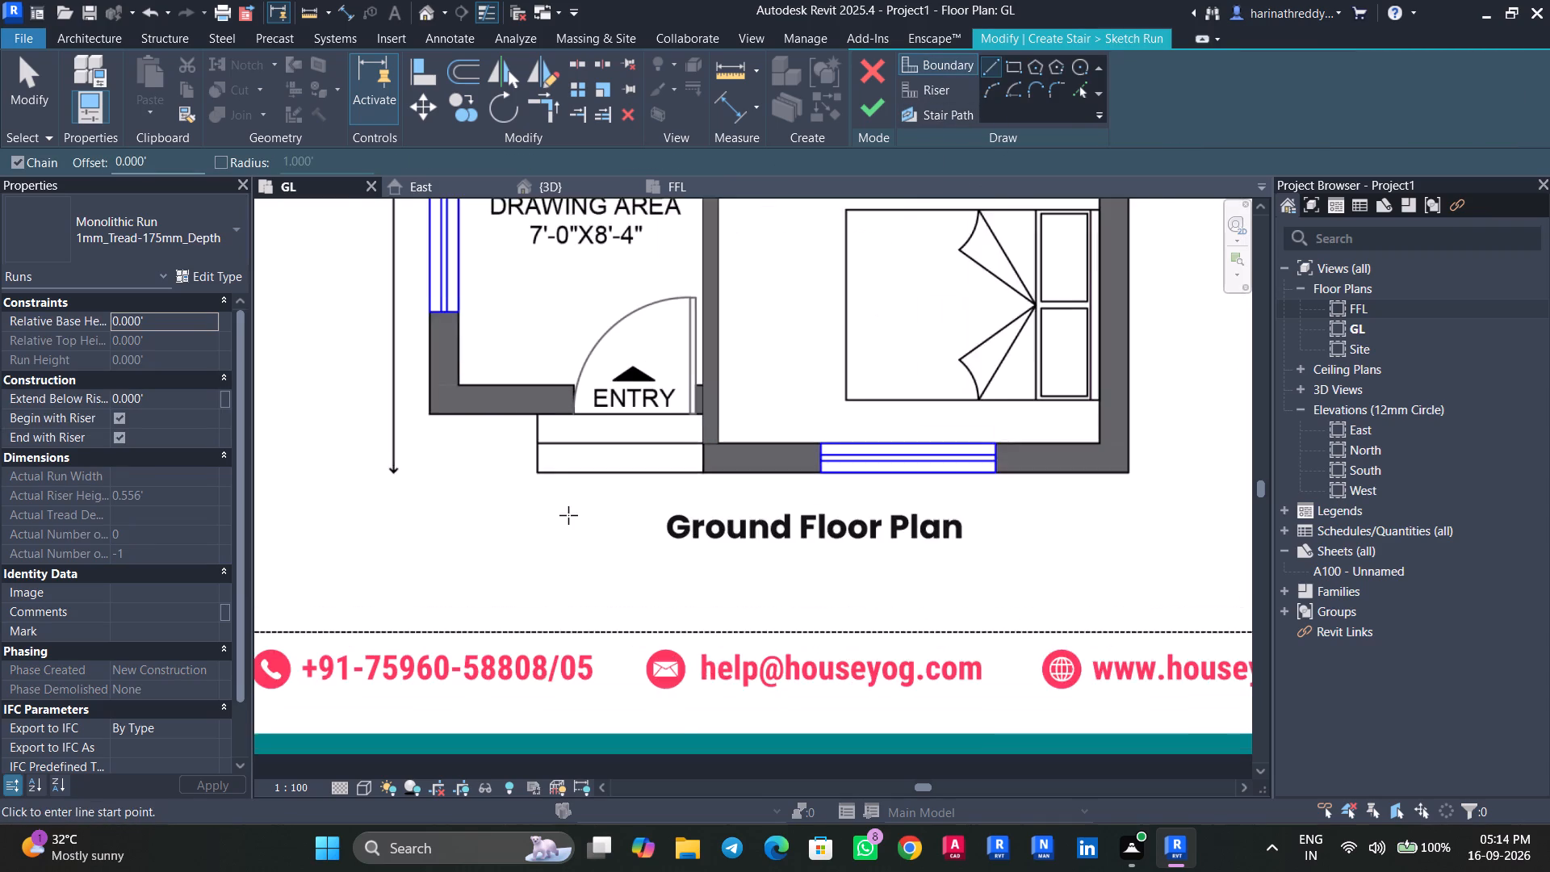
pyautogui.scroll(6, 531, 467)
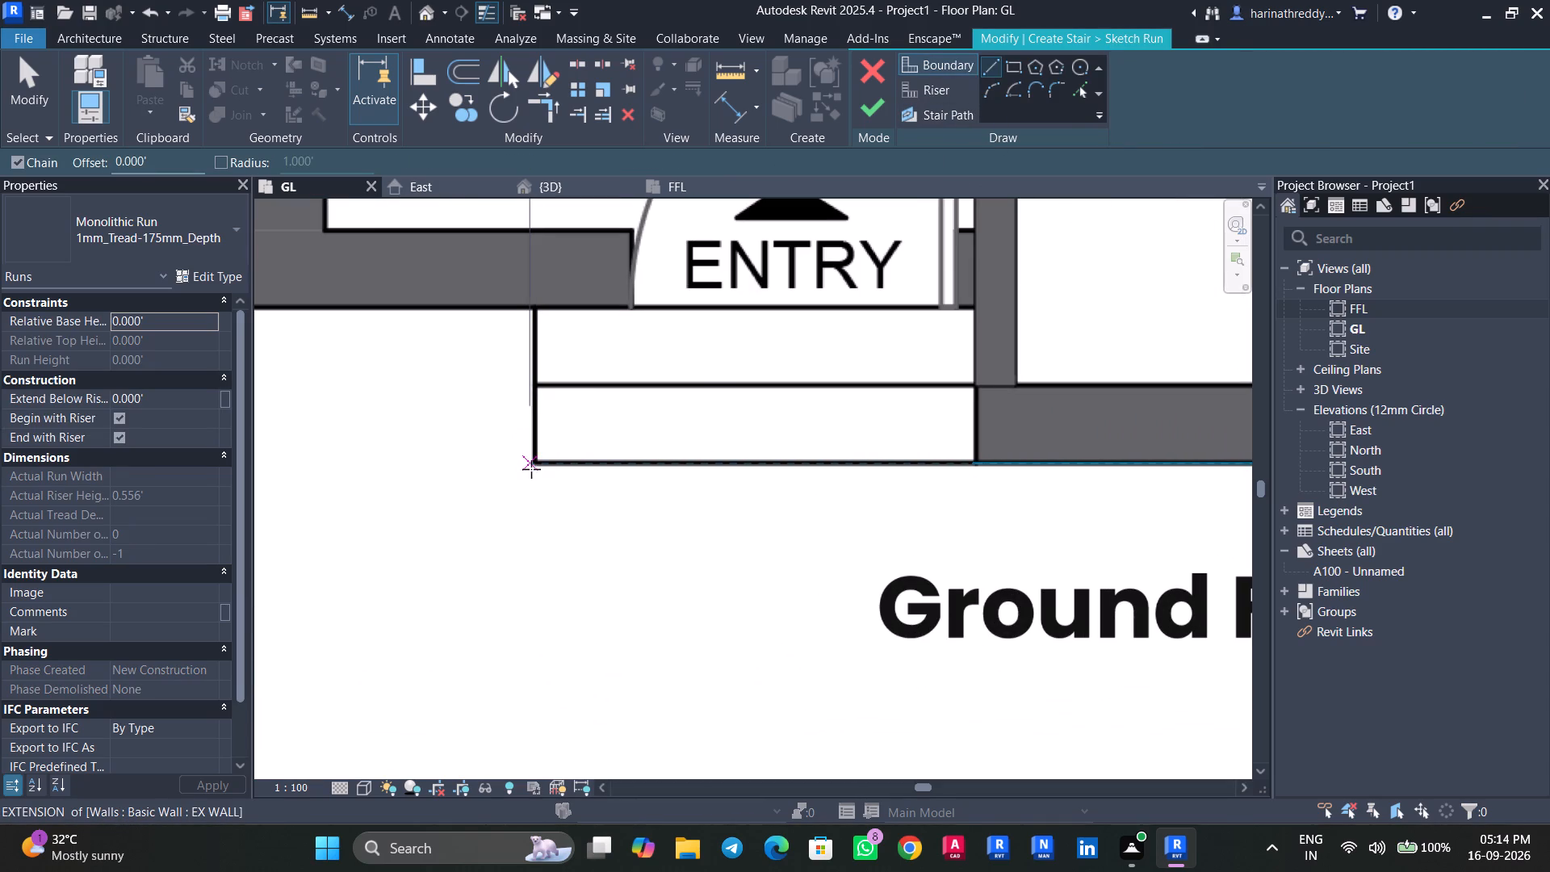
pyautogui.click(534, 466)
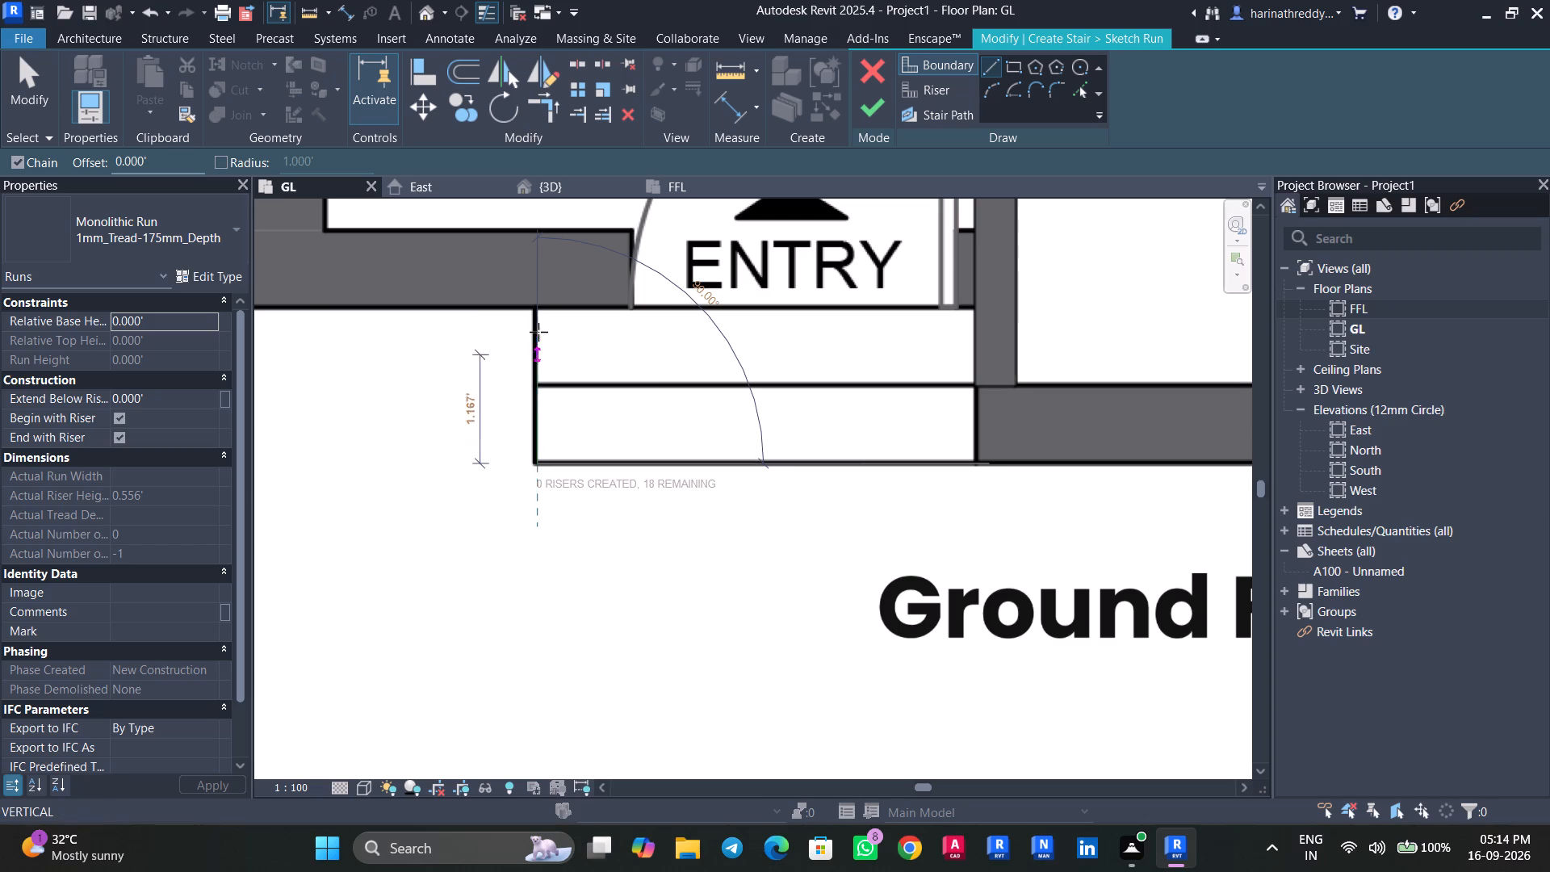
pyautogui.click(534, 308)
pyautogui.press('Escape')
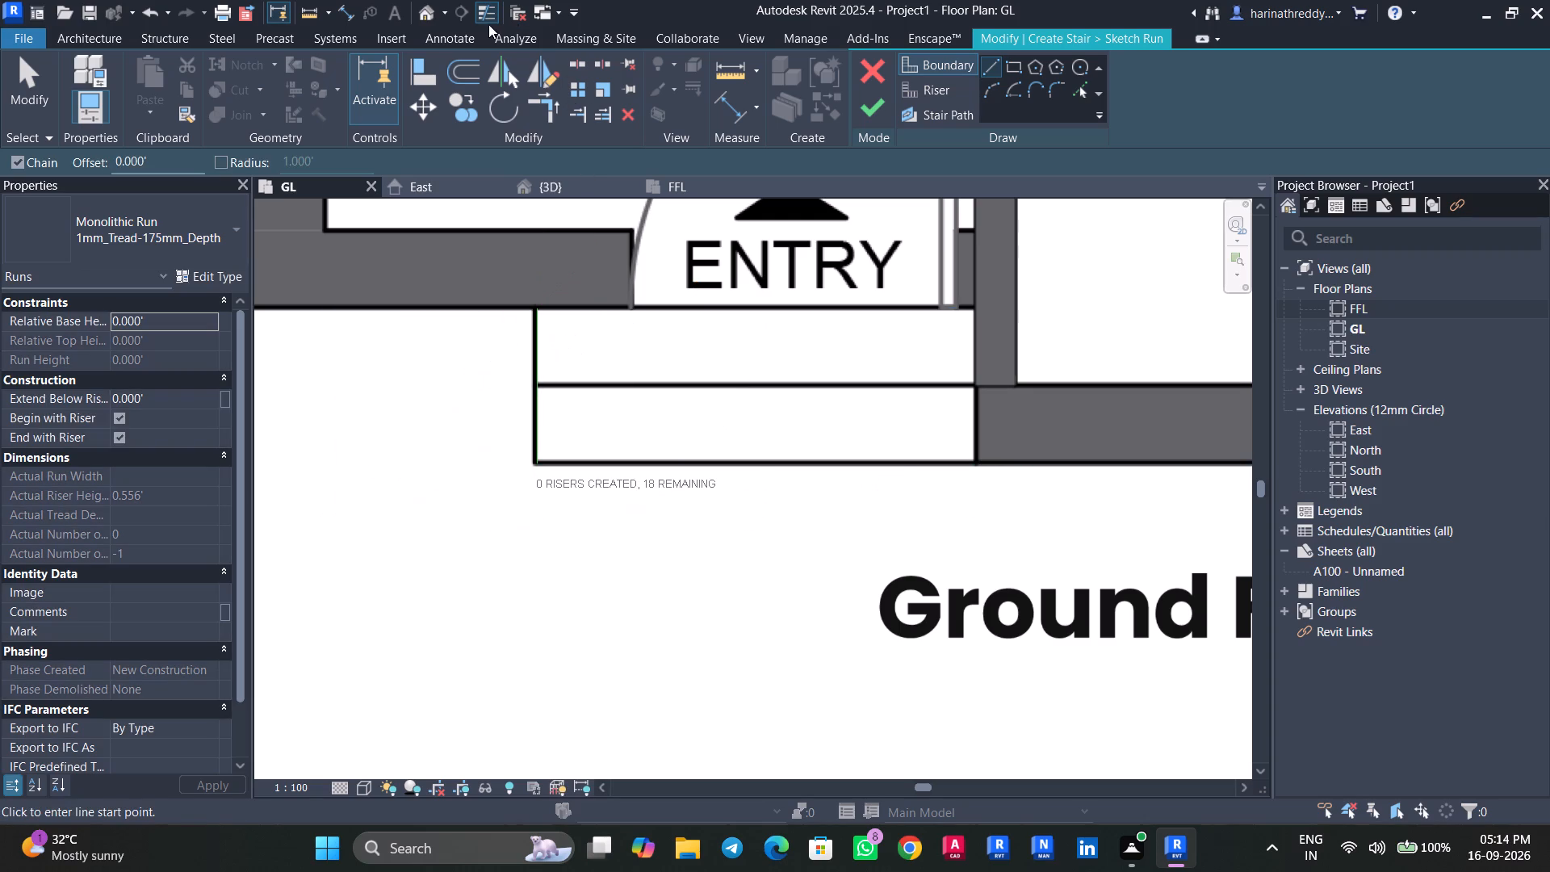
pyautogui.click(485, 16)
pyautogui.press('Escape')
pyautogui.click(534, 385)
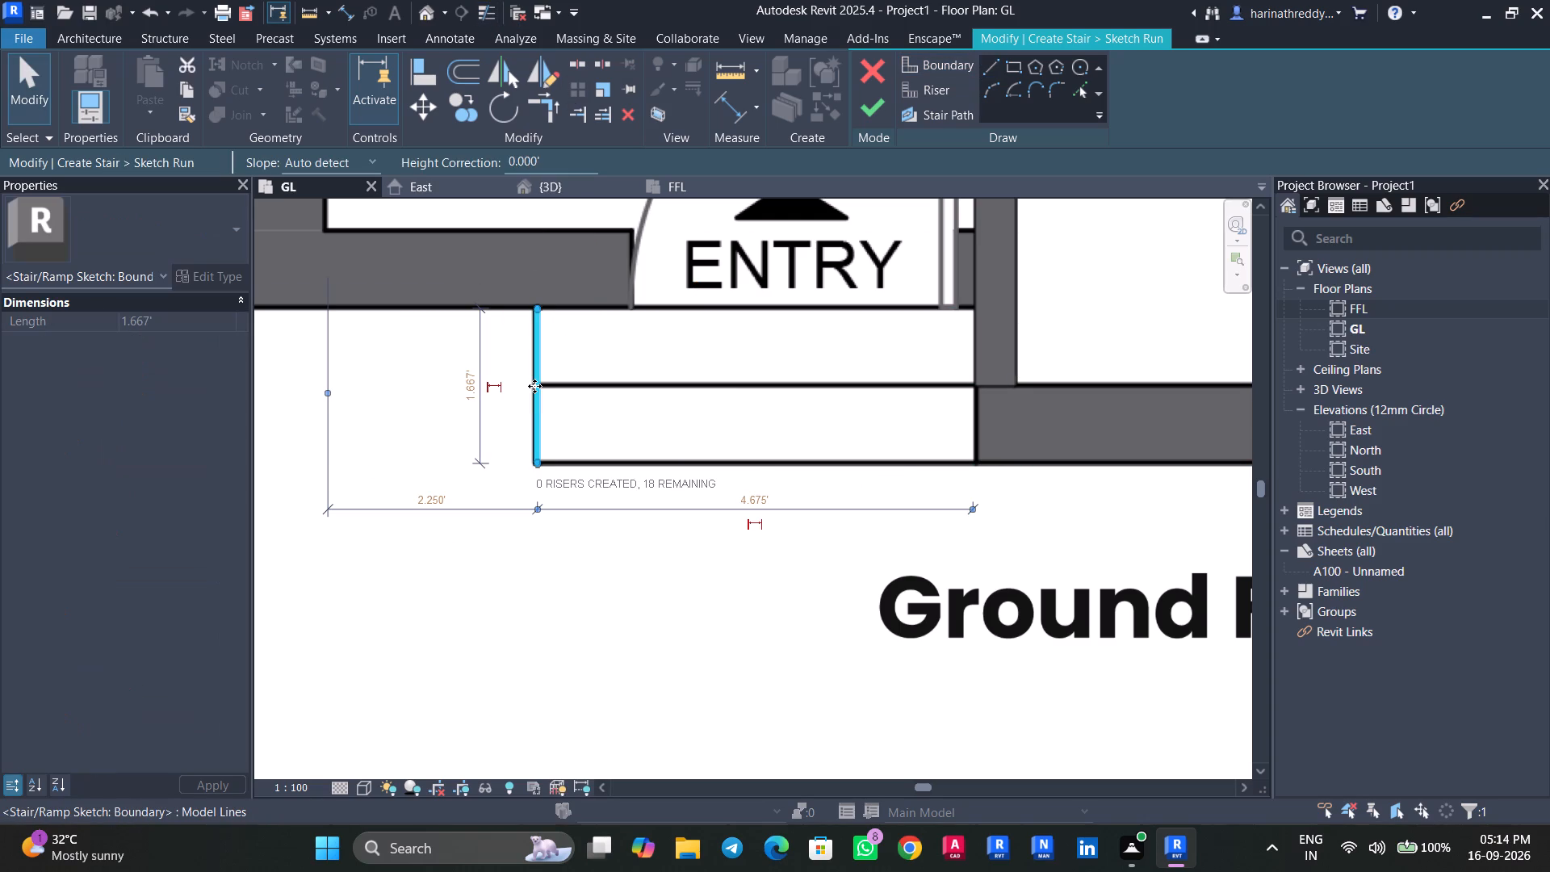
pyautogui.press('Left')
pyautogui.press('Escape')
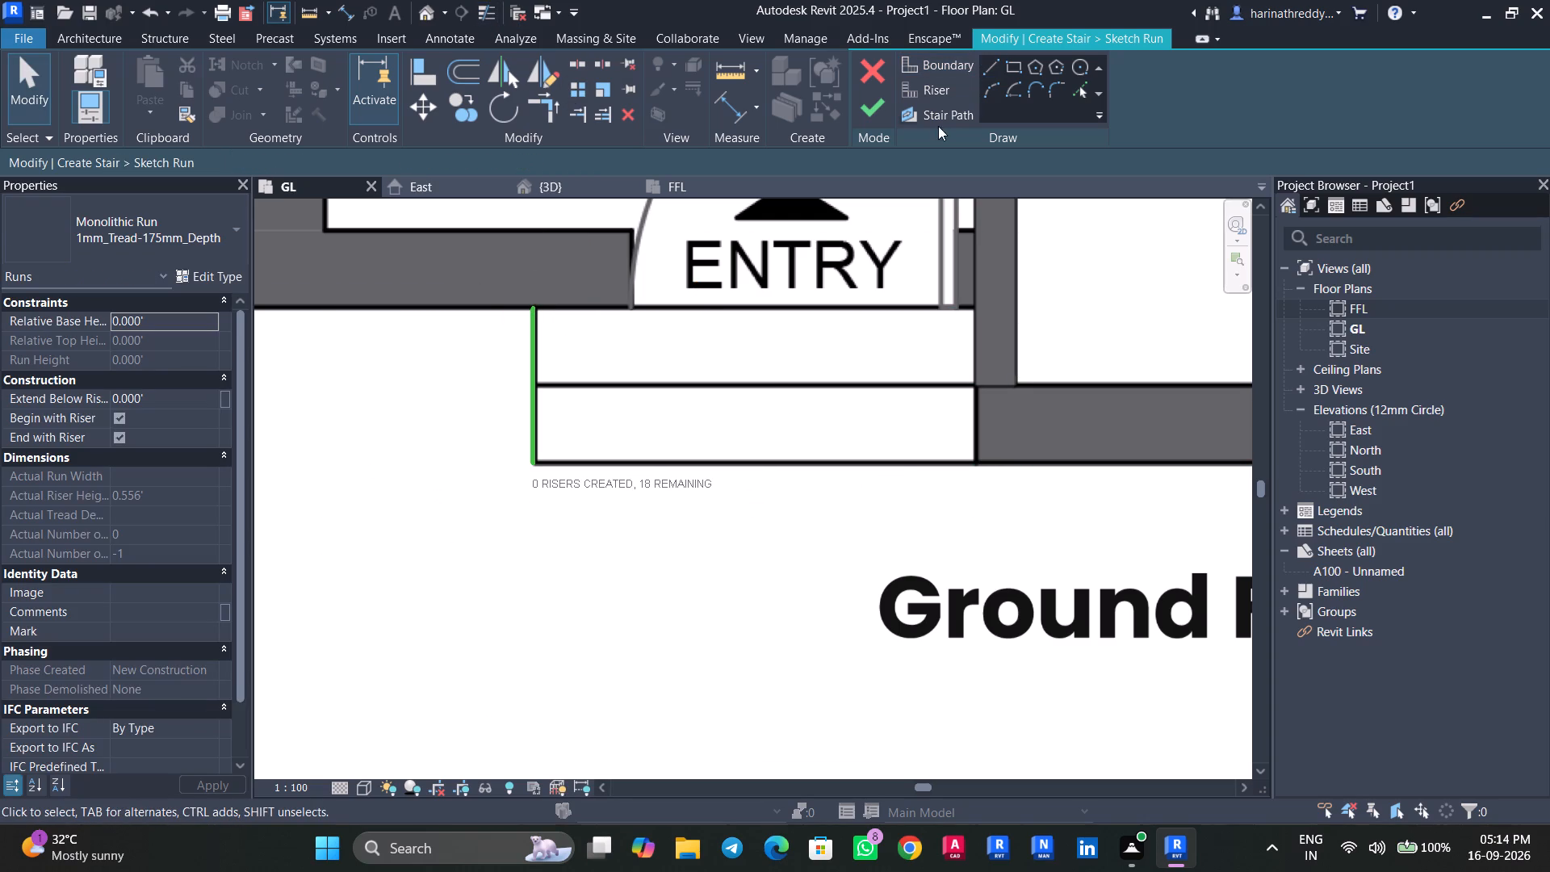
pyautogui.click(949, 61)
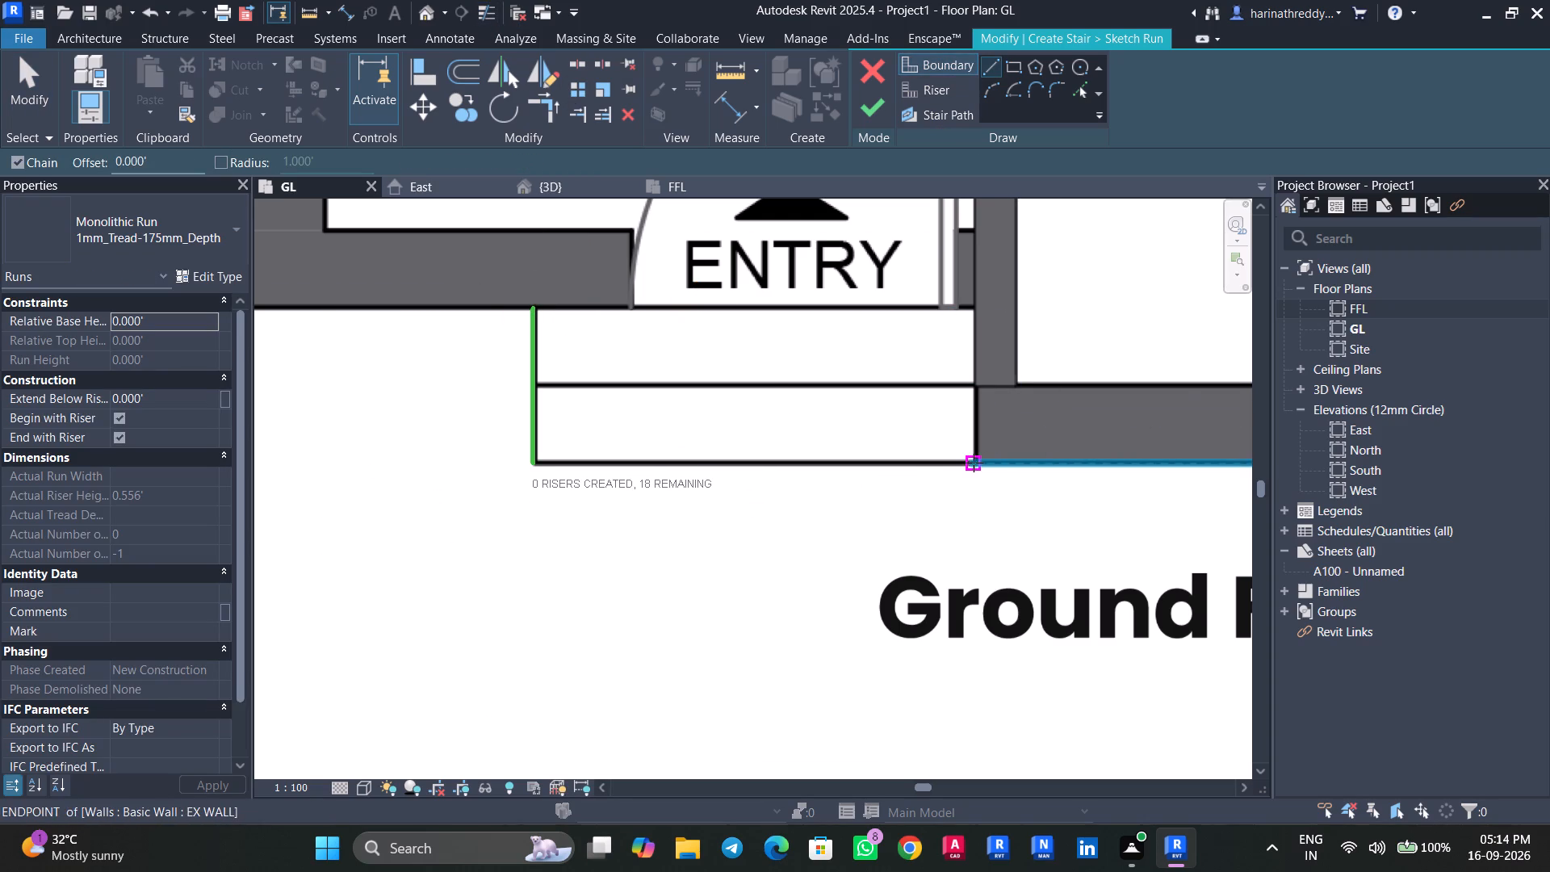
pyautogui.click(974, 462)
pyautogui.click(972, 309)
pyautogui.press('Escape')
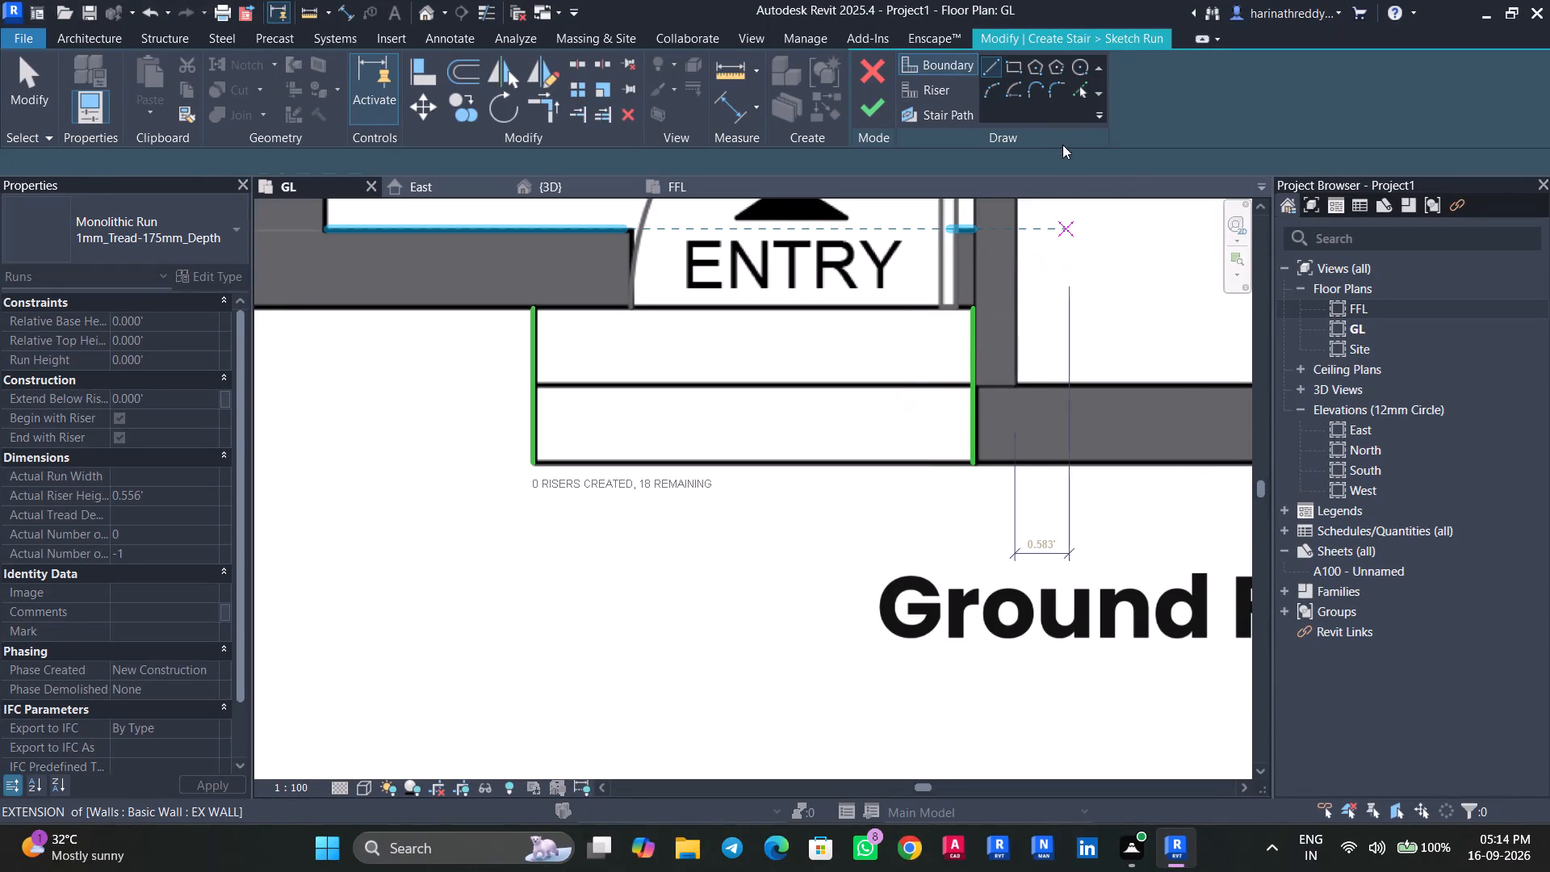
# Sketch three riser lines between the boundaries at the front edge, middle line and wall edge of the entry steps.
pyautogui.click(940, 86)
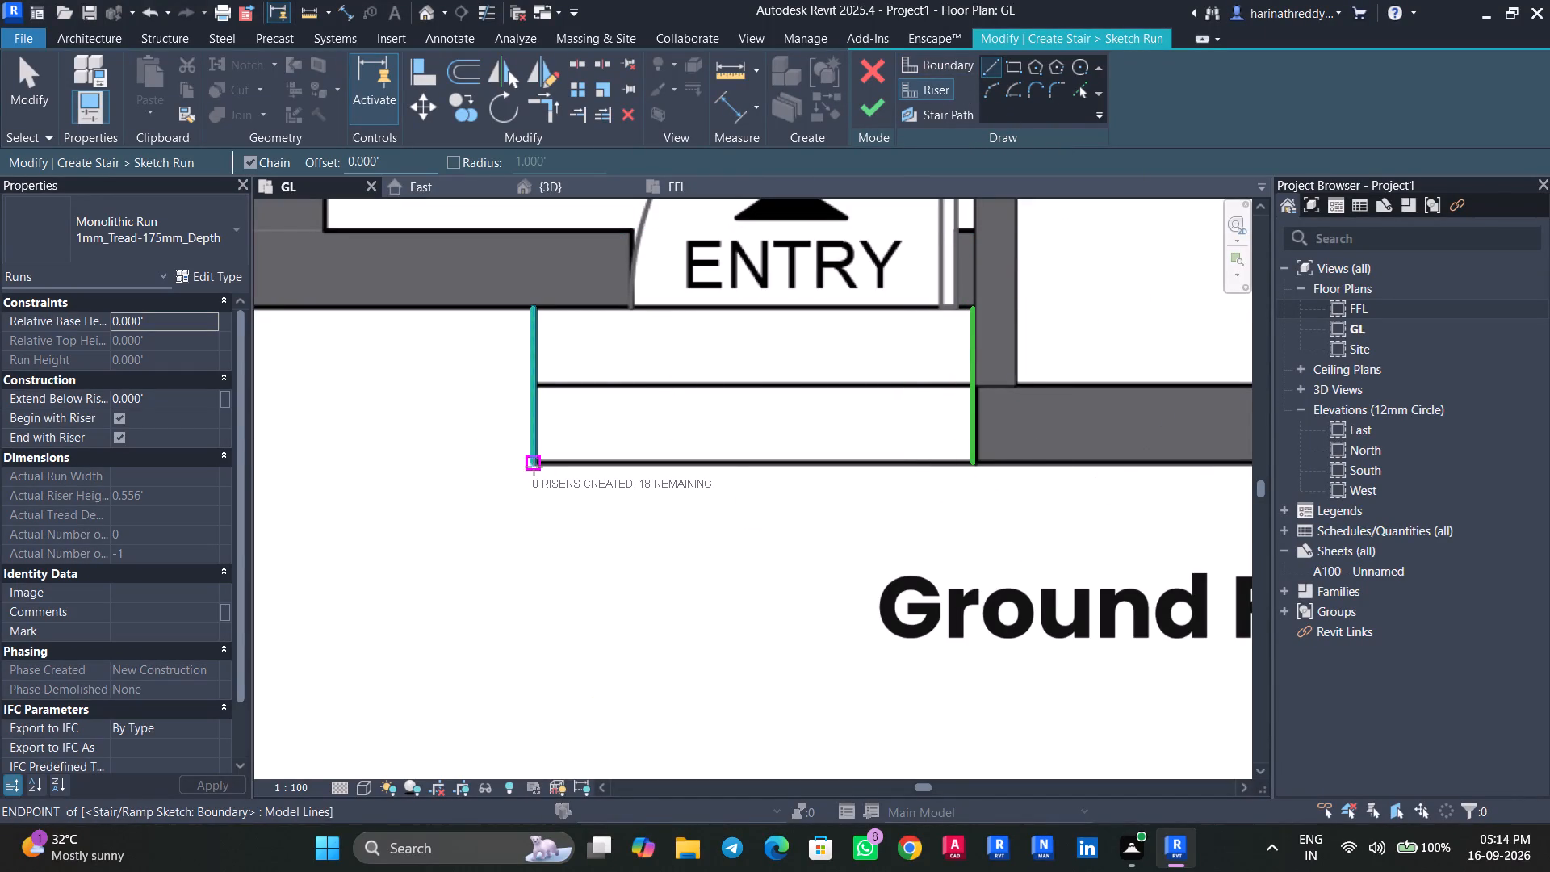
pyautogui.click(534, 466)
pyautogui.click(970, 465)
pyautogui.press('Escape')
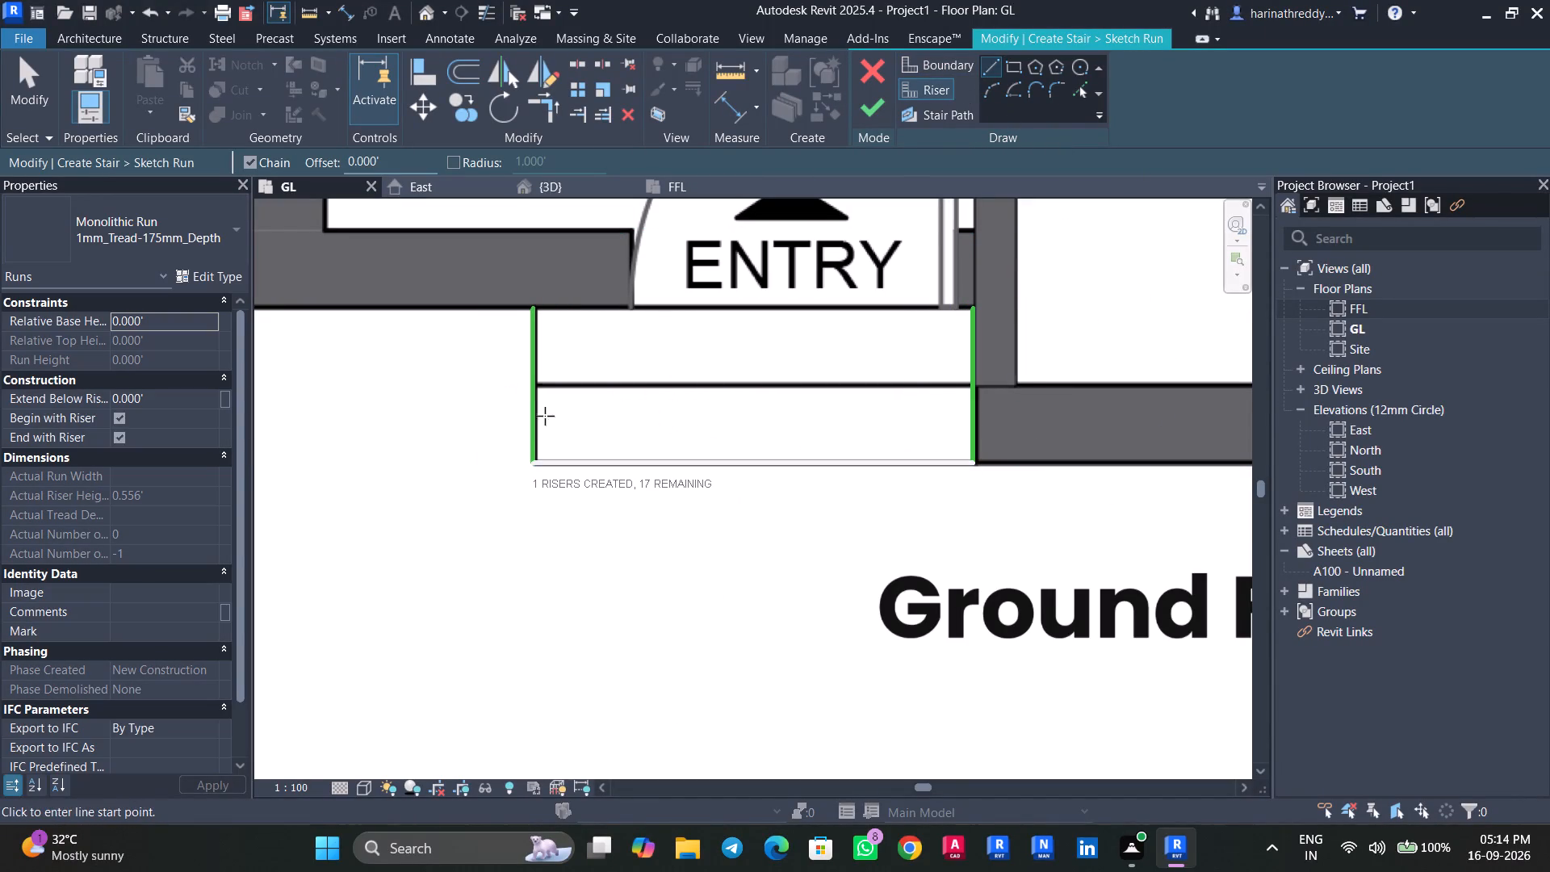
pyautogui.click(535, 386)
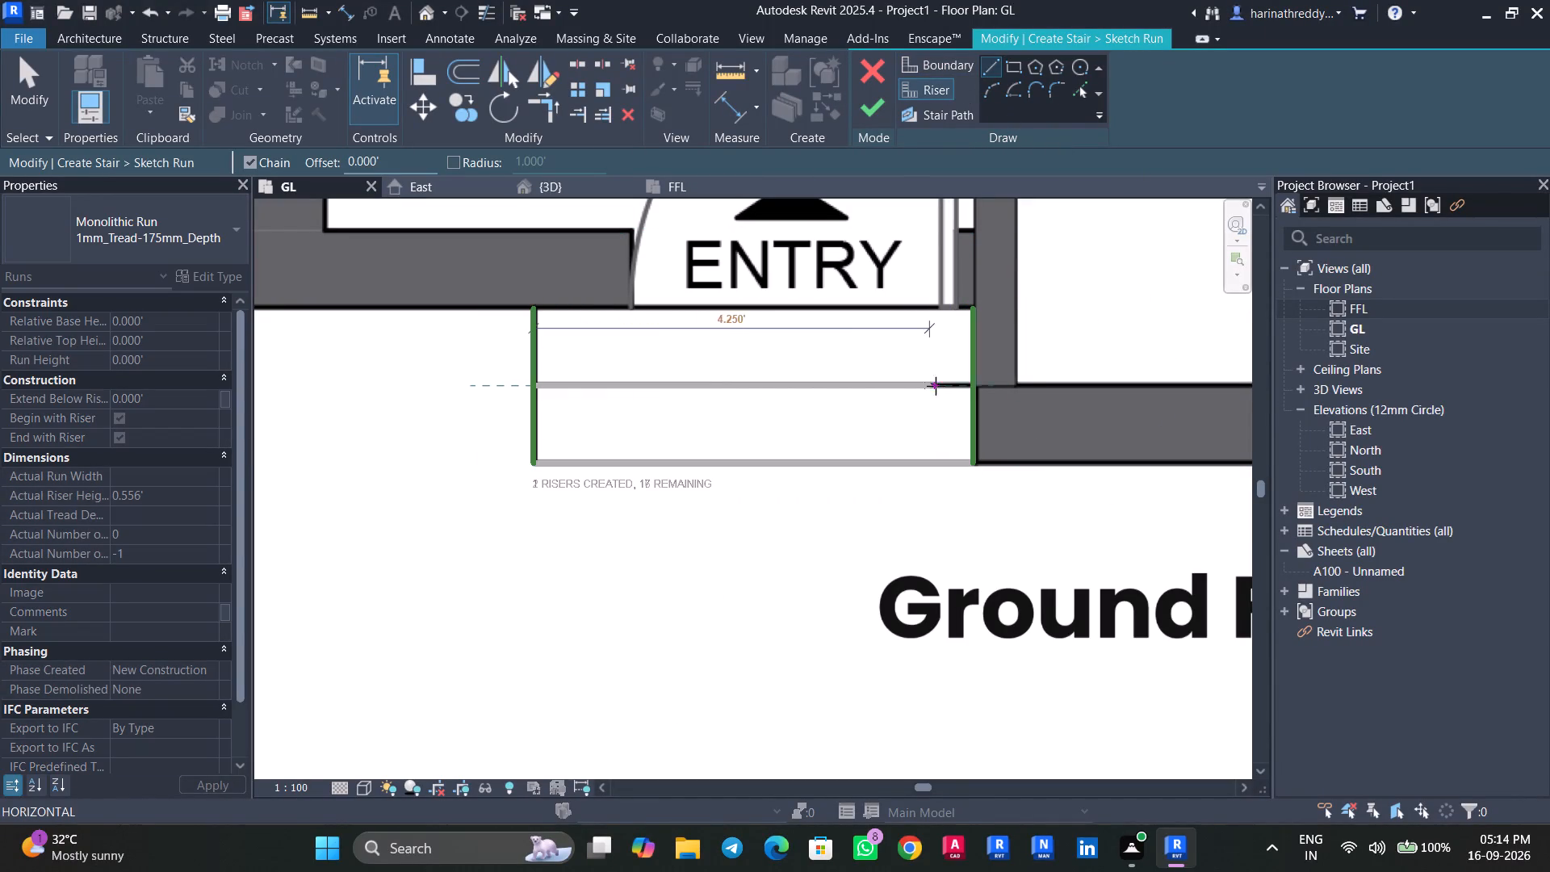
pyautogui.click(972, 385)
pyautogui.press('Escape')
pyautogui.click(534, 309)
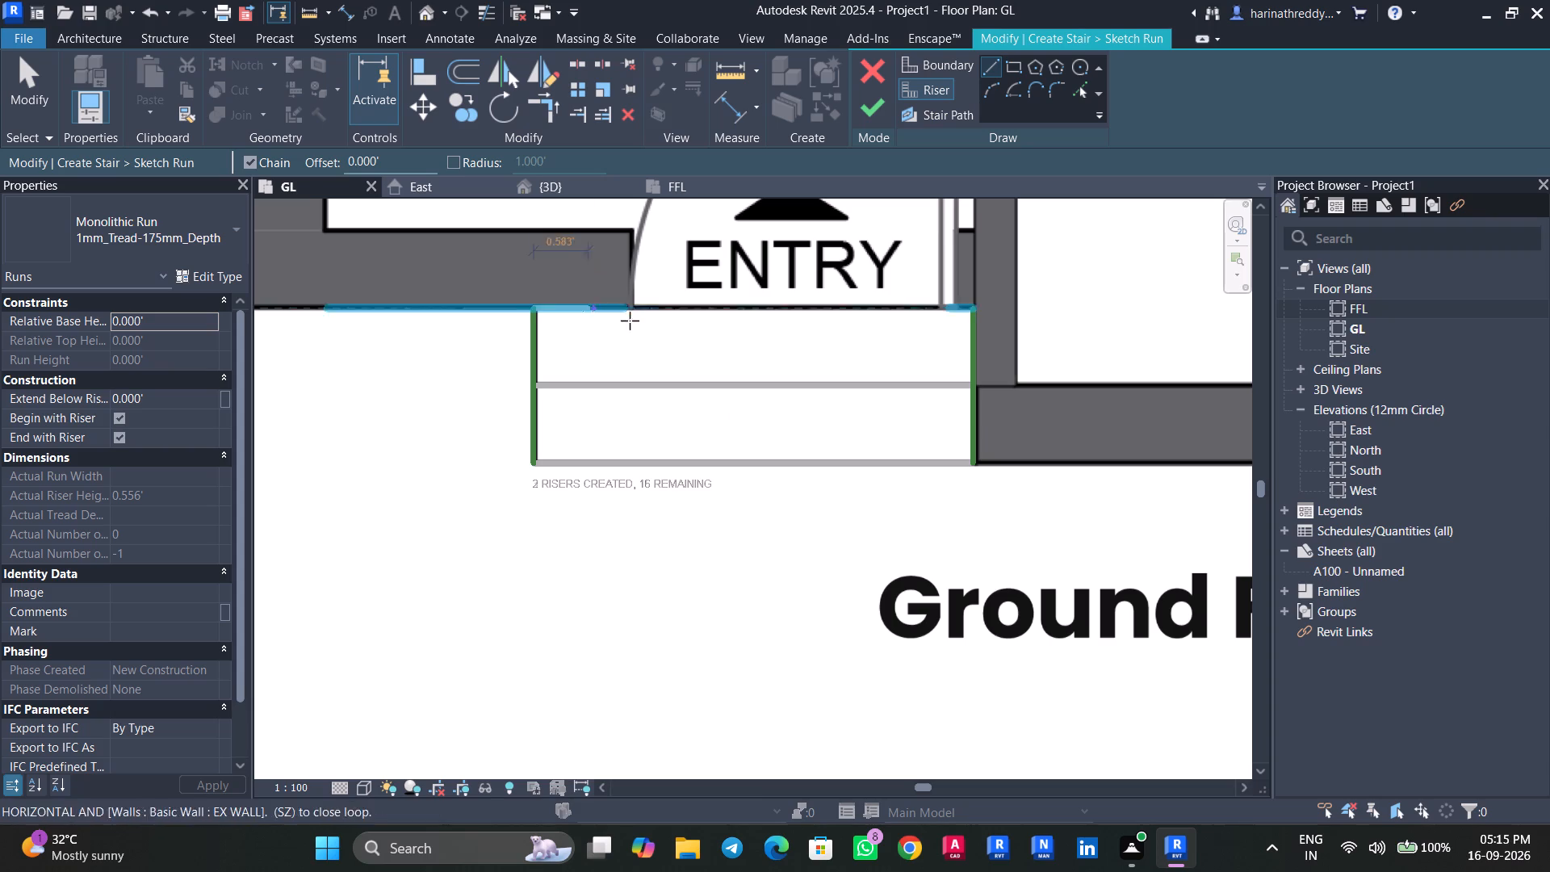
pyautogui.click(978, 311)
pyautogui.press('Escape')
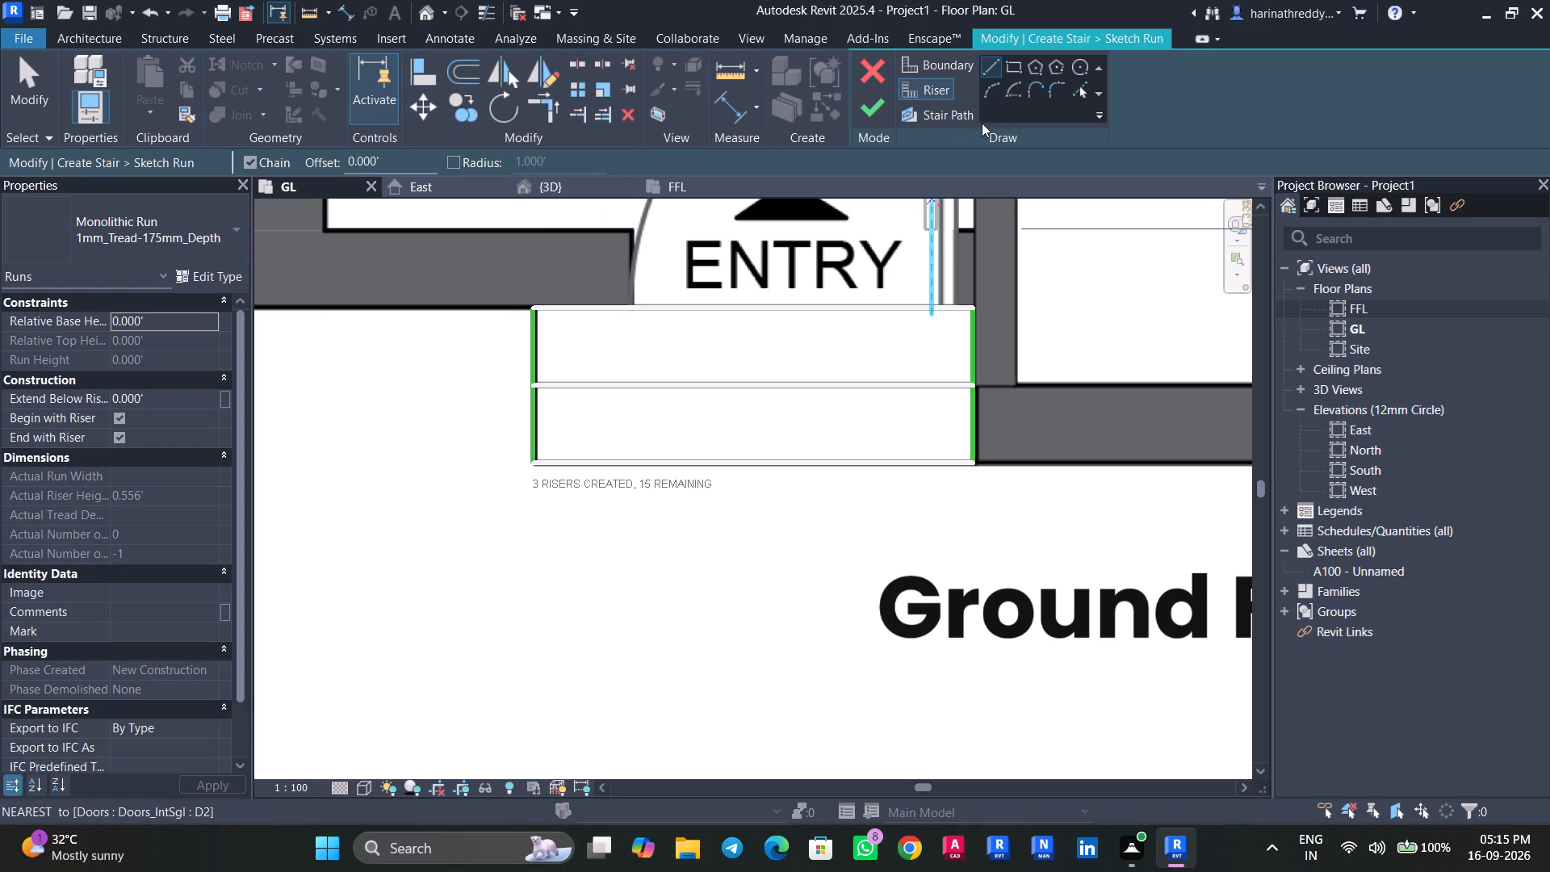
# Sketch the stair path from the wall edge to the front edge of the entry steps, and finish the run and stair.
pyautogui.click(952, 112)
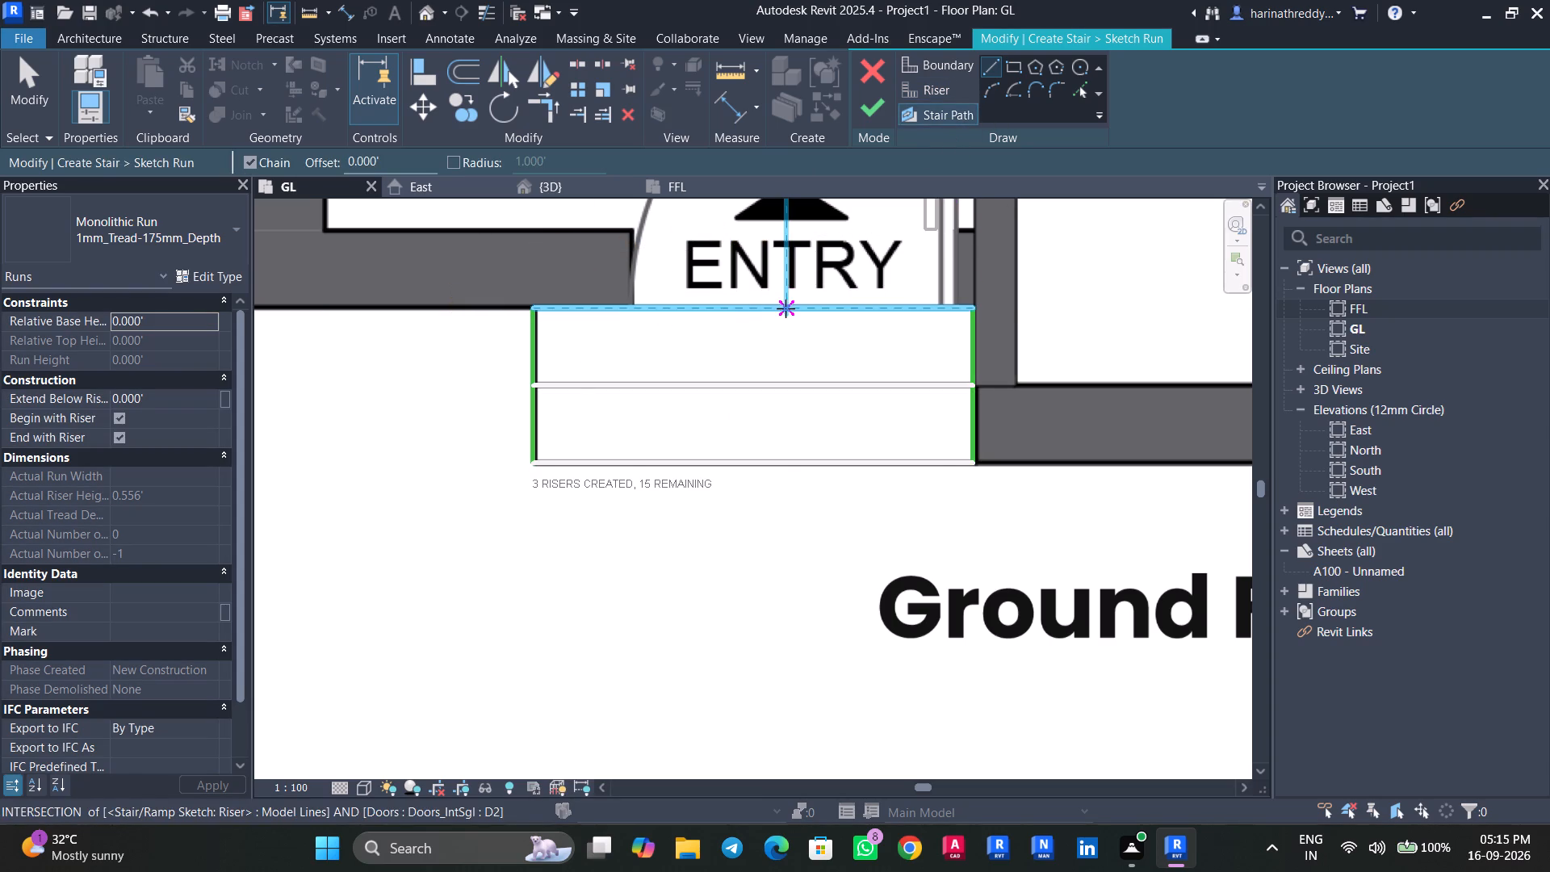
pyautogui.click(785, 308)
pyautogui.click(787, 463)
pyautogui.press('Escape')
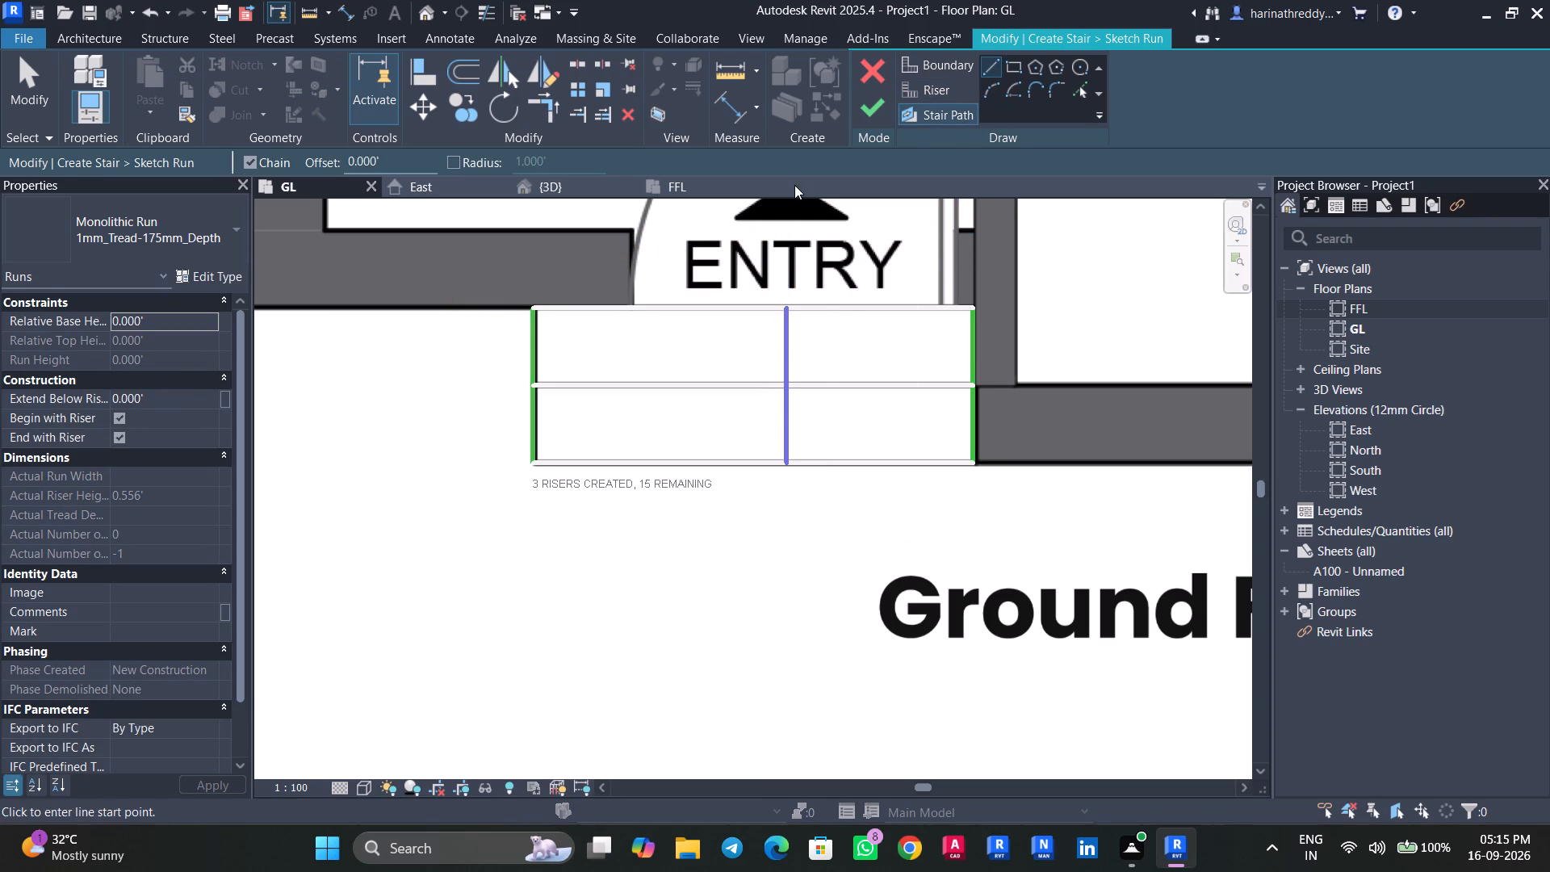
pyautogui.click(865, 118)
pyautogui.click(562, 188)
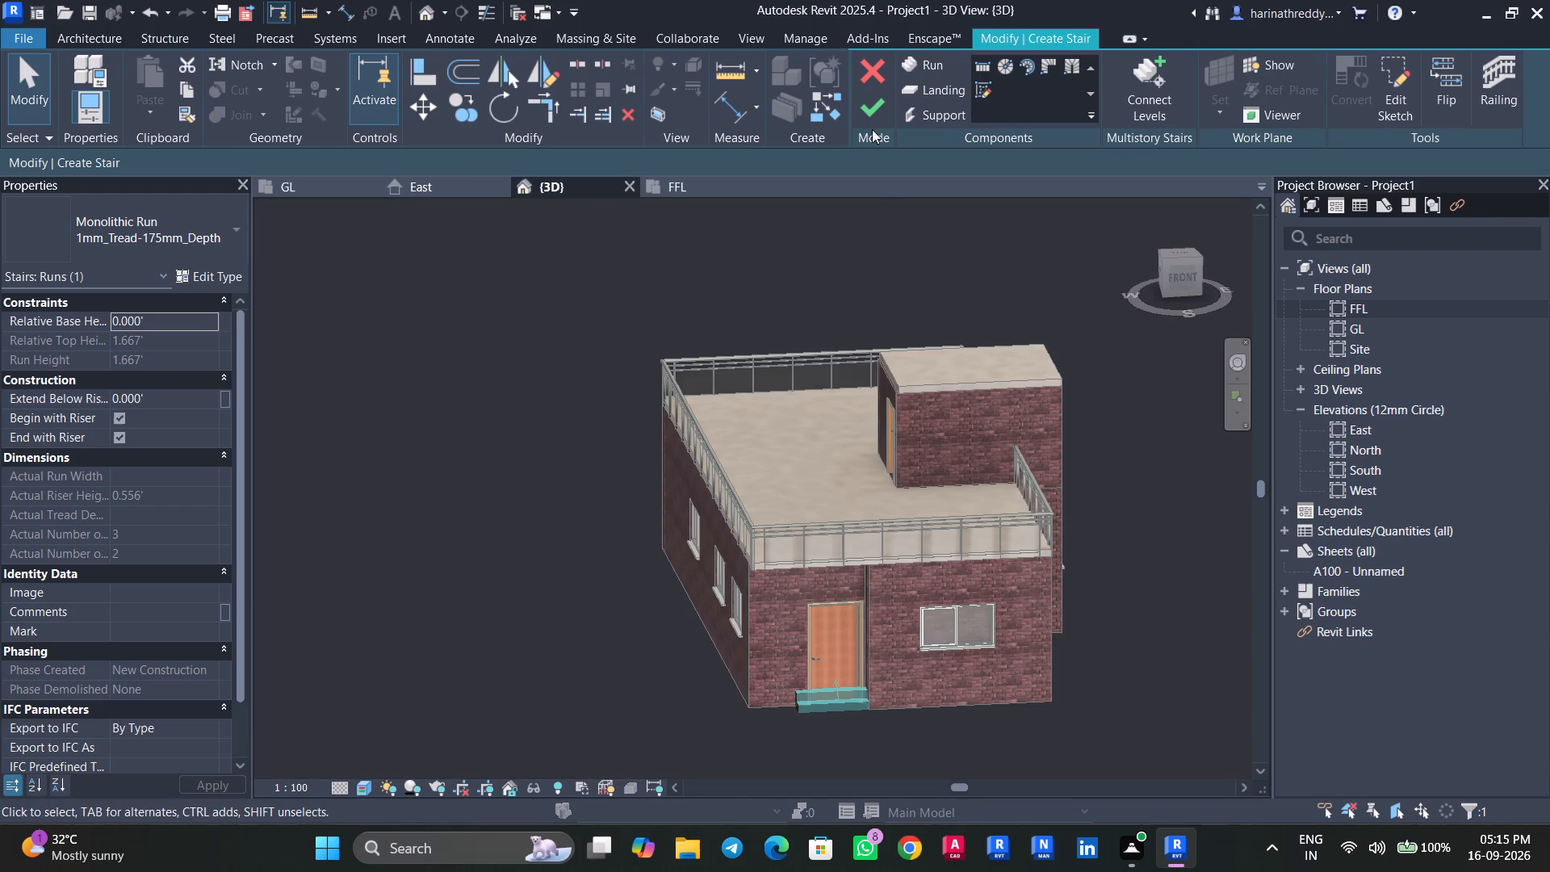
pyautogui.click(858, 109)
# Set the base offset of the entry steps to -1' in the 3D view.
pyautogui.scroll(6, 880, 741)
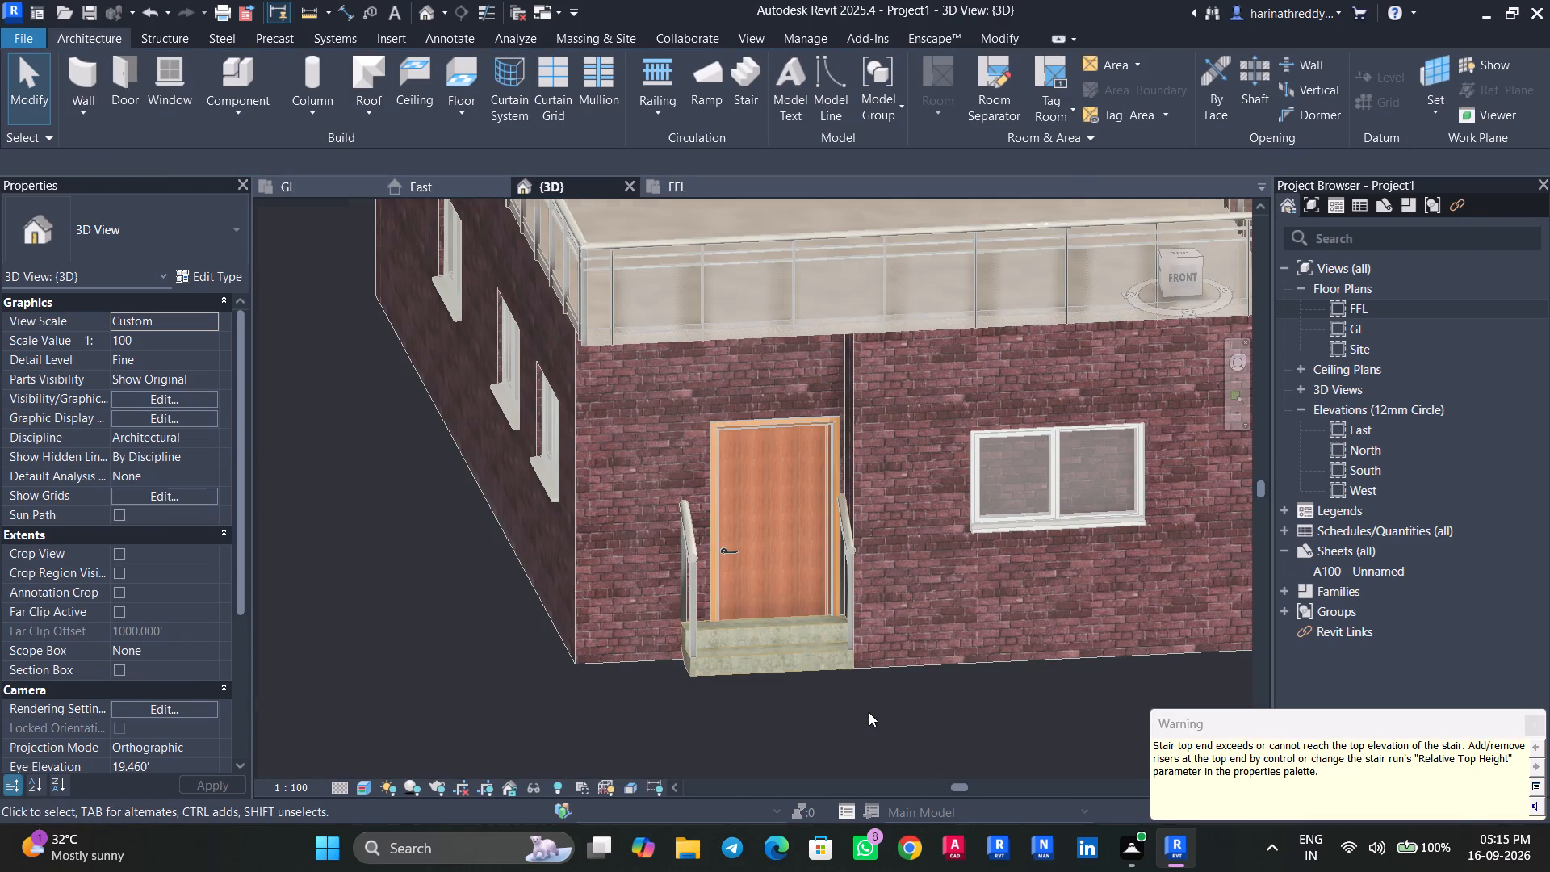
pyautogui.keyDown('shift'); pyautogui.middleClick(872, 717); pyautogui.keyUp('shift')
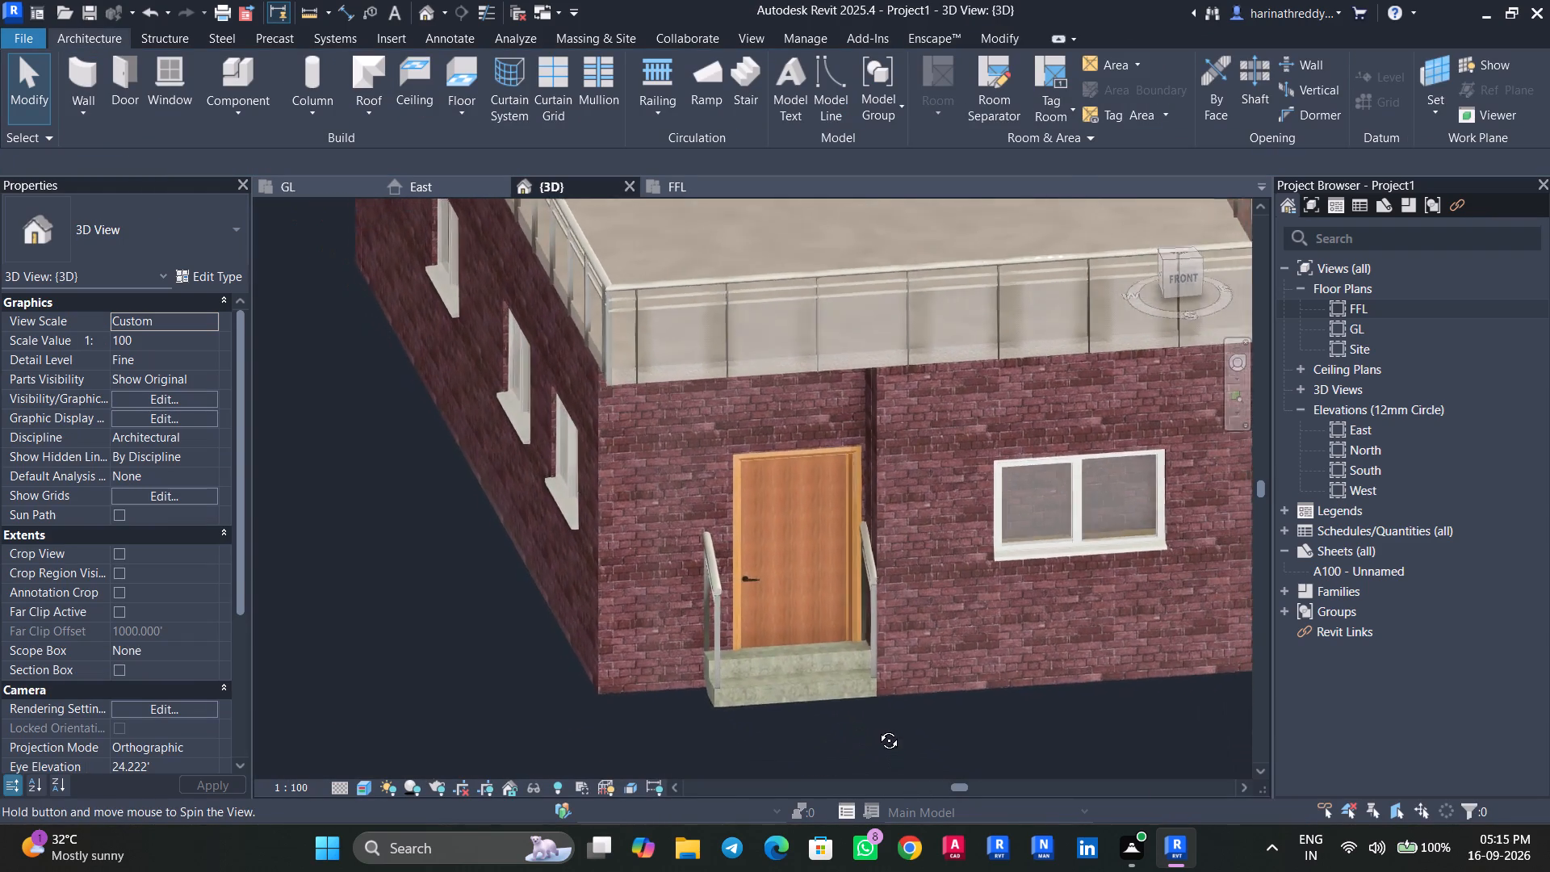
pyautogui.click(773, 537)
pyautogui.click(1180, 283)
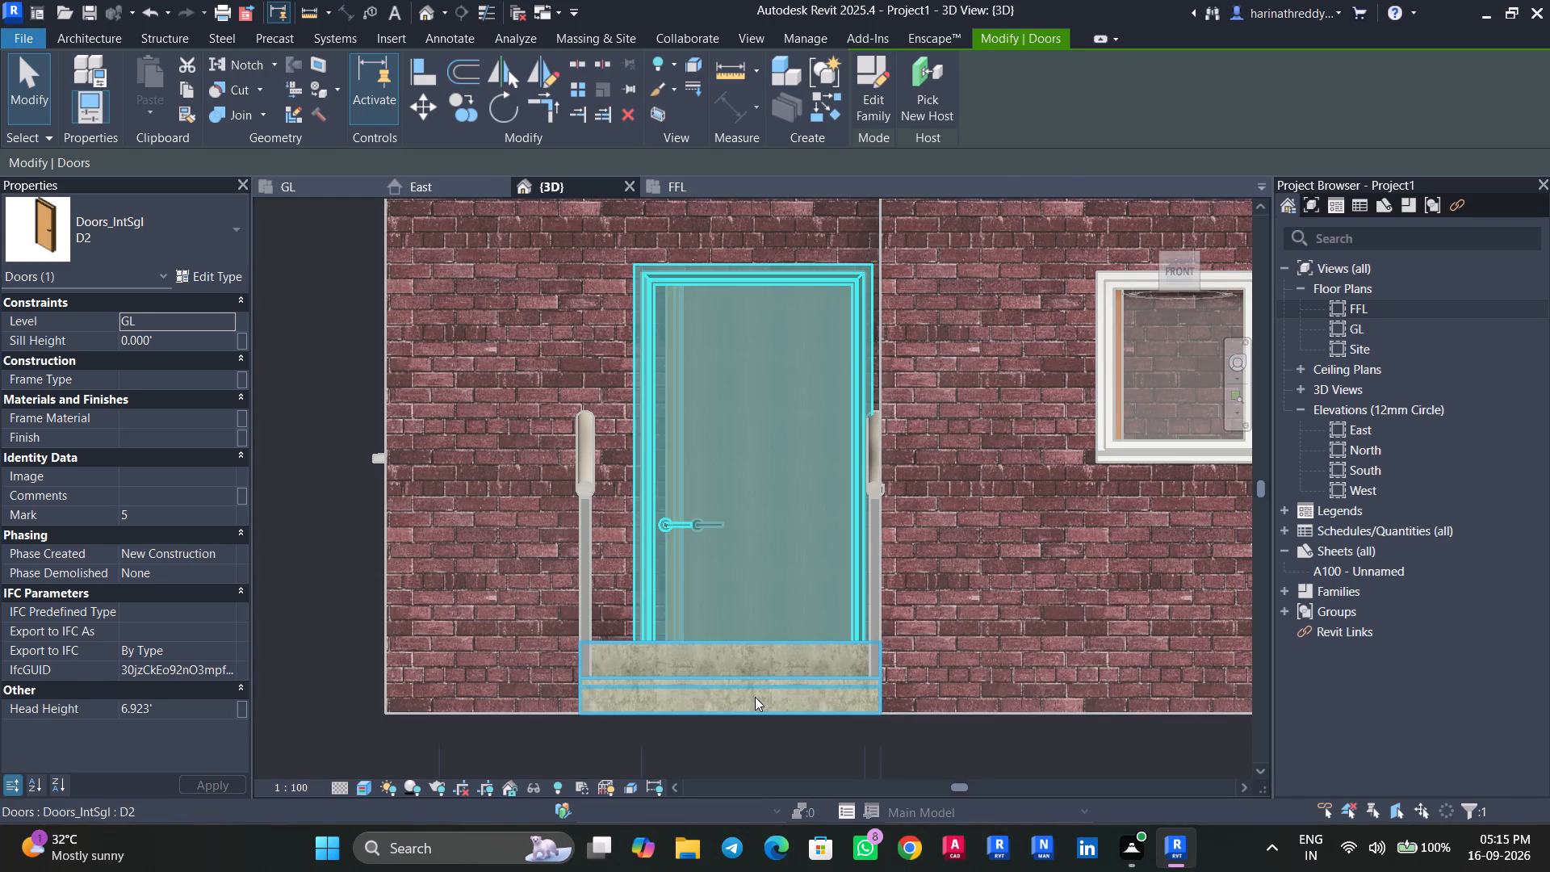
pyautogui.press('Escape')
pyautogui.press('Escape')
pyautogui.click(754, 701)
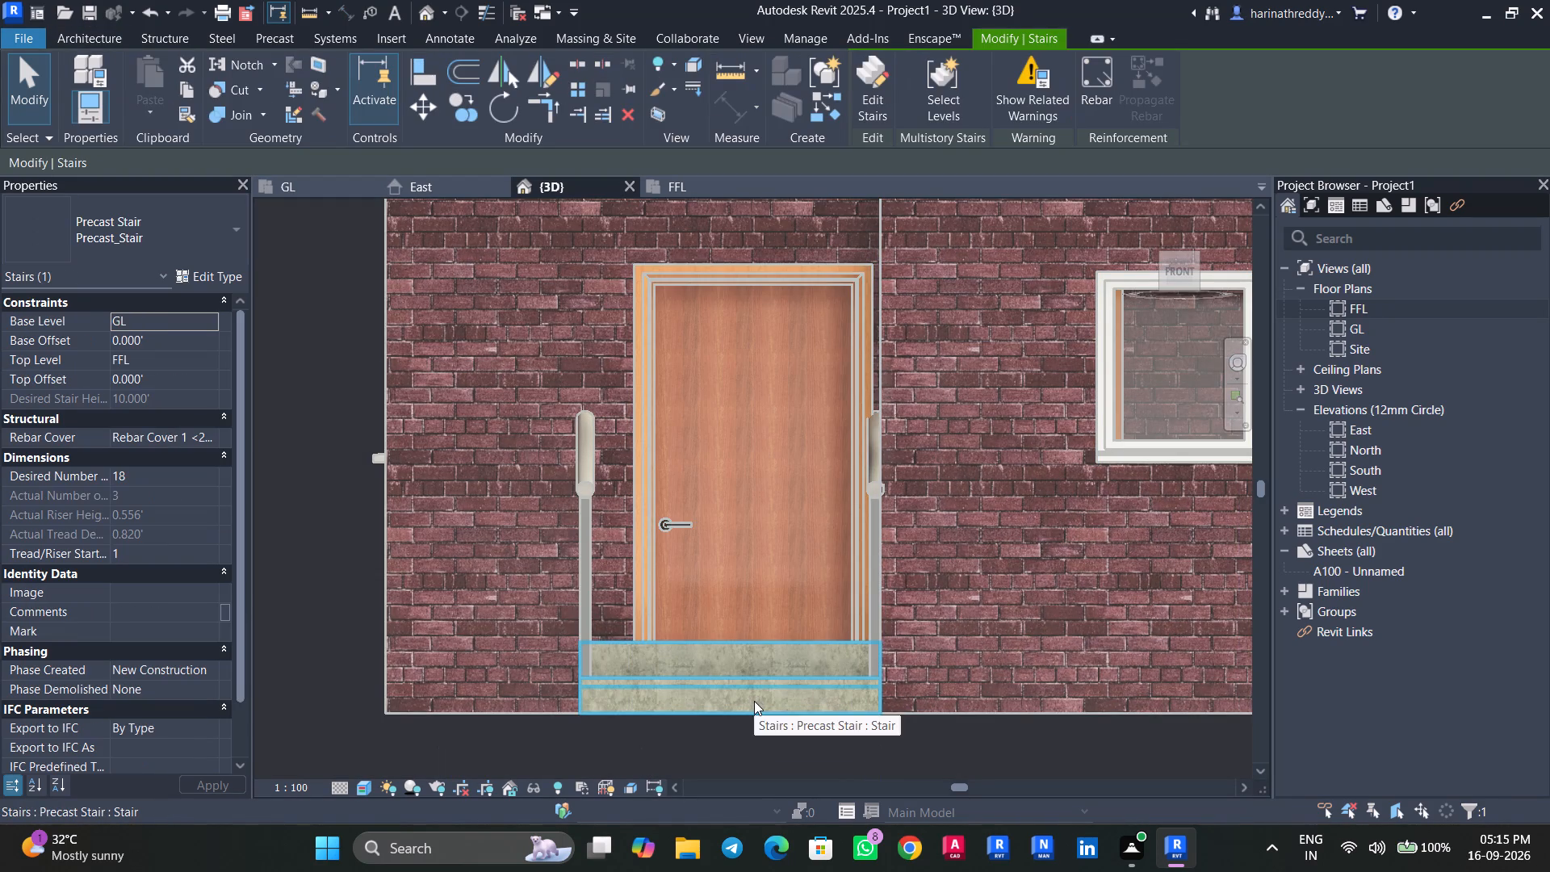
pyautogui.scroll(-3, 869, 700)
pyautogui.moveTo(885, 757); pyautogui.dragTo(872, 736, button='middle')
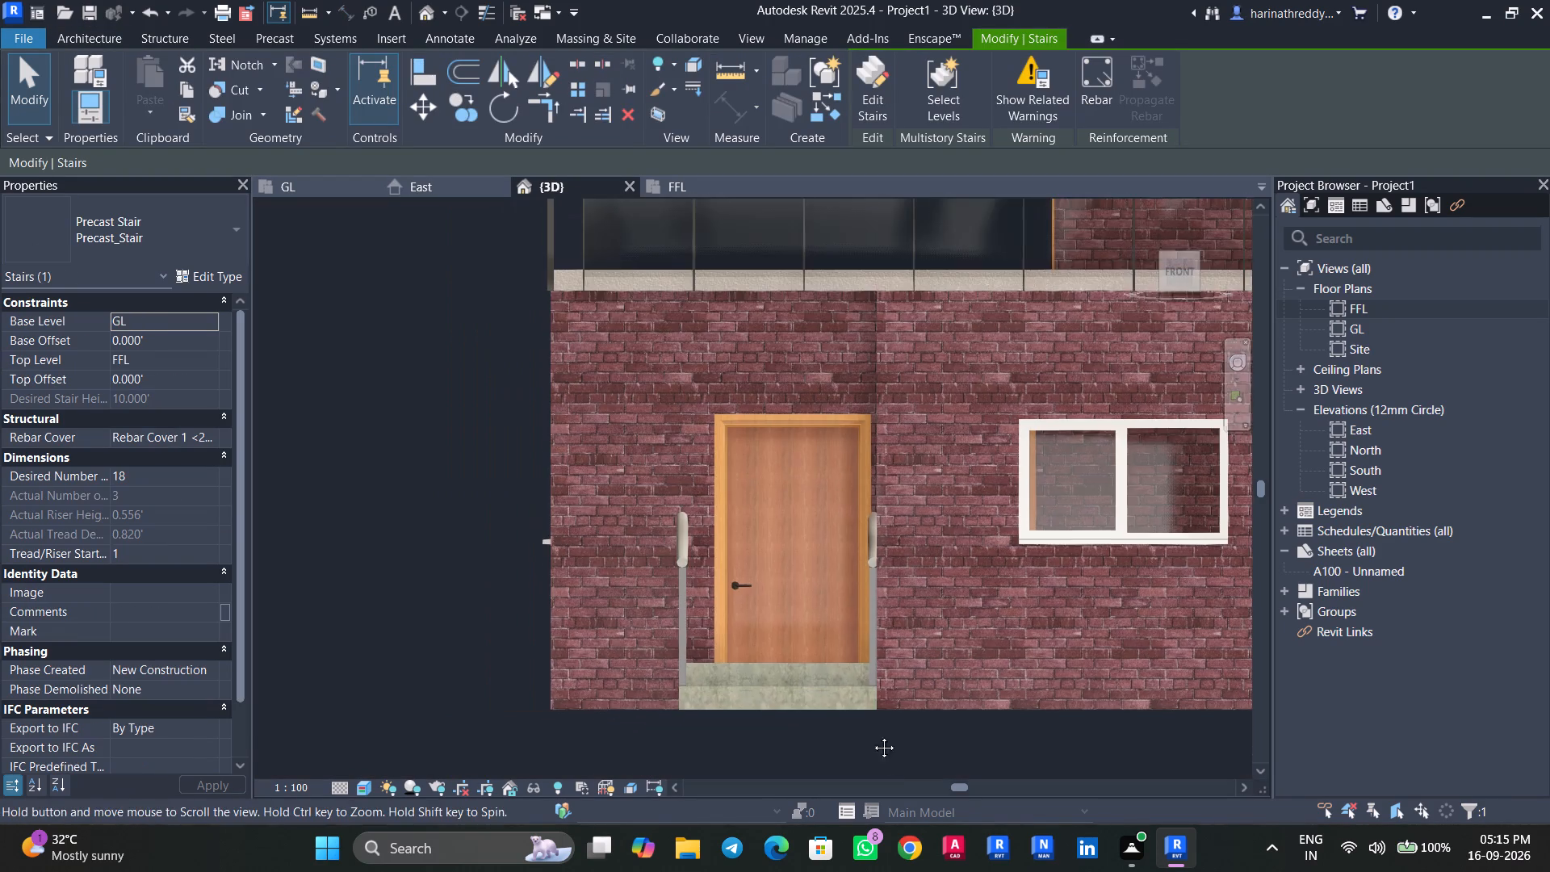
pyautogui.moveTo(872, 736); pyautogui.dragTo(856, 627, button='middle')
pyautogui.click(178, 342)
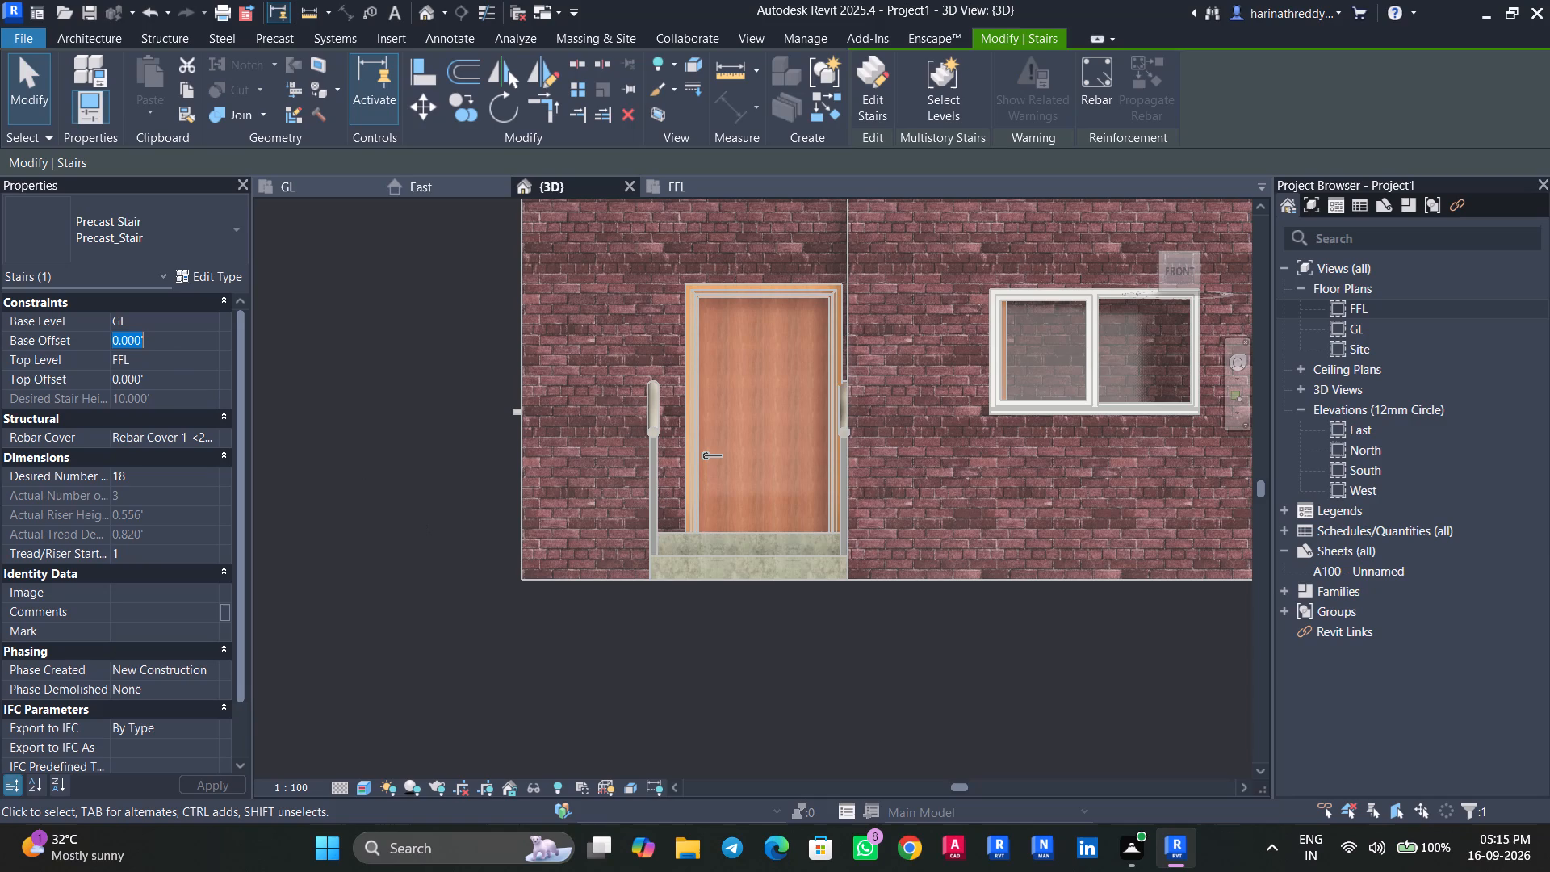
pyautogui.write("-1'")
pyautogui.press('Return')
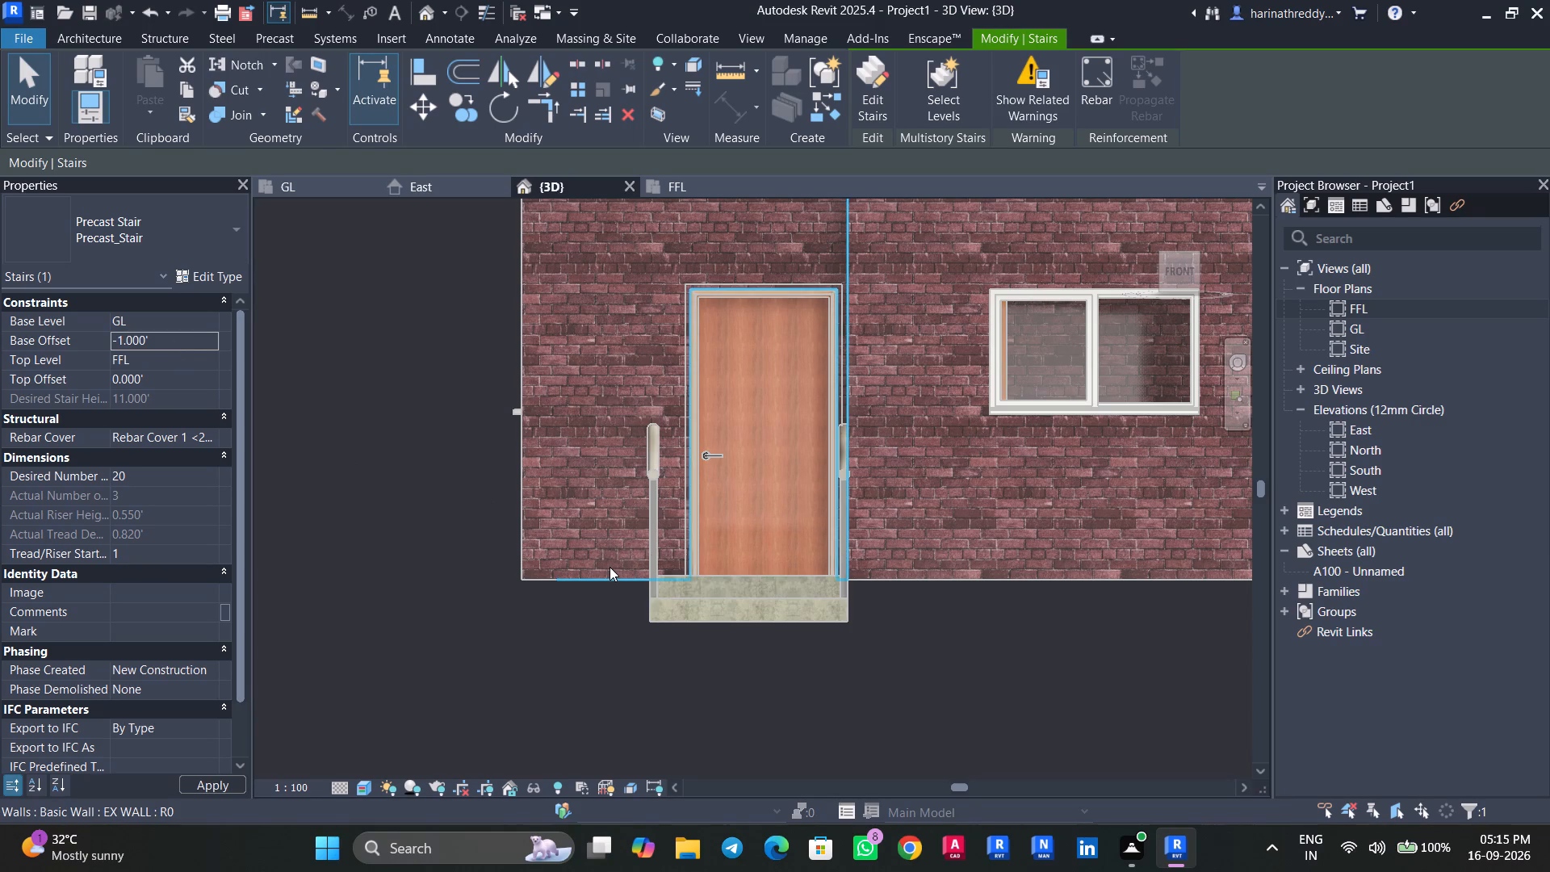
pyautogui.press('Escape')
# Edit the DRAWING AREA floor's boundary, extending its entry-side edge to the outer face of the front wall.
pyautogui.scroll(-2, 818, 690)
pyautogui.keyDown('shift'); pyautogui.moveTo(784, 704); pyautogui.dragTo(894, 815, button='middle'); pyautogui.keyUp('shift')
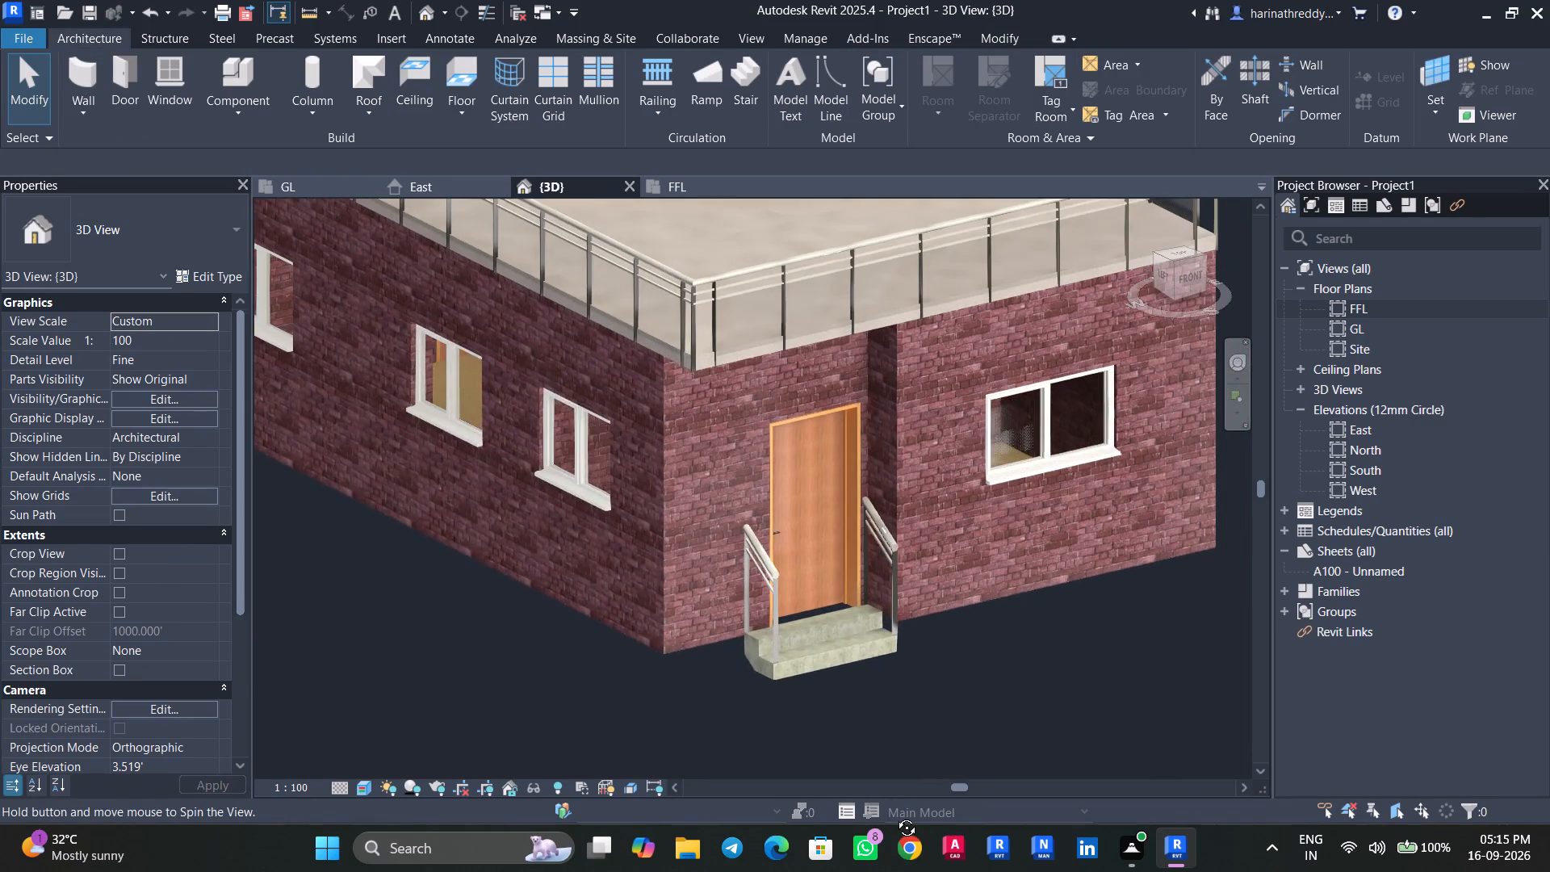
pyautogui.keyDown('shift'); pyautogui.moveTo(894, 815); pyautogui.dragTo(850, 870, button='middle'); pyautogui.keyUp('shift')
pyautogui.scroll(1, 840, 779)
pyautogui.keyDown('shift'); pyautogui.moveTo(890, 698); pyautogui.dragTo(998, 578, button='middle'); pyautogui.keyUp('shift')
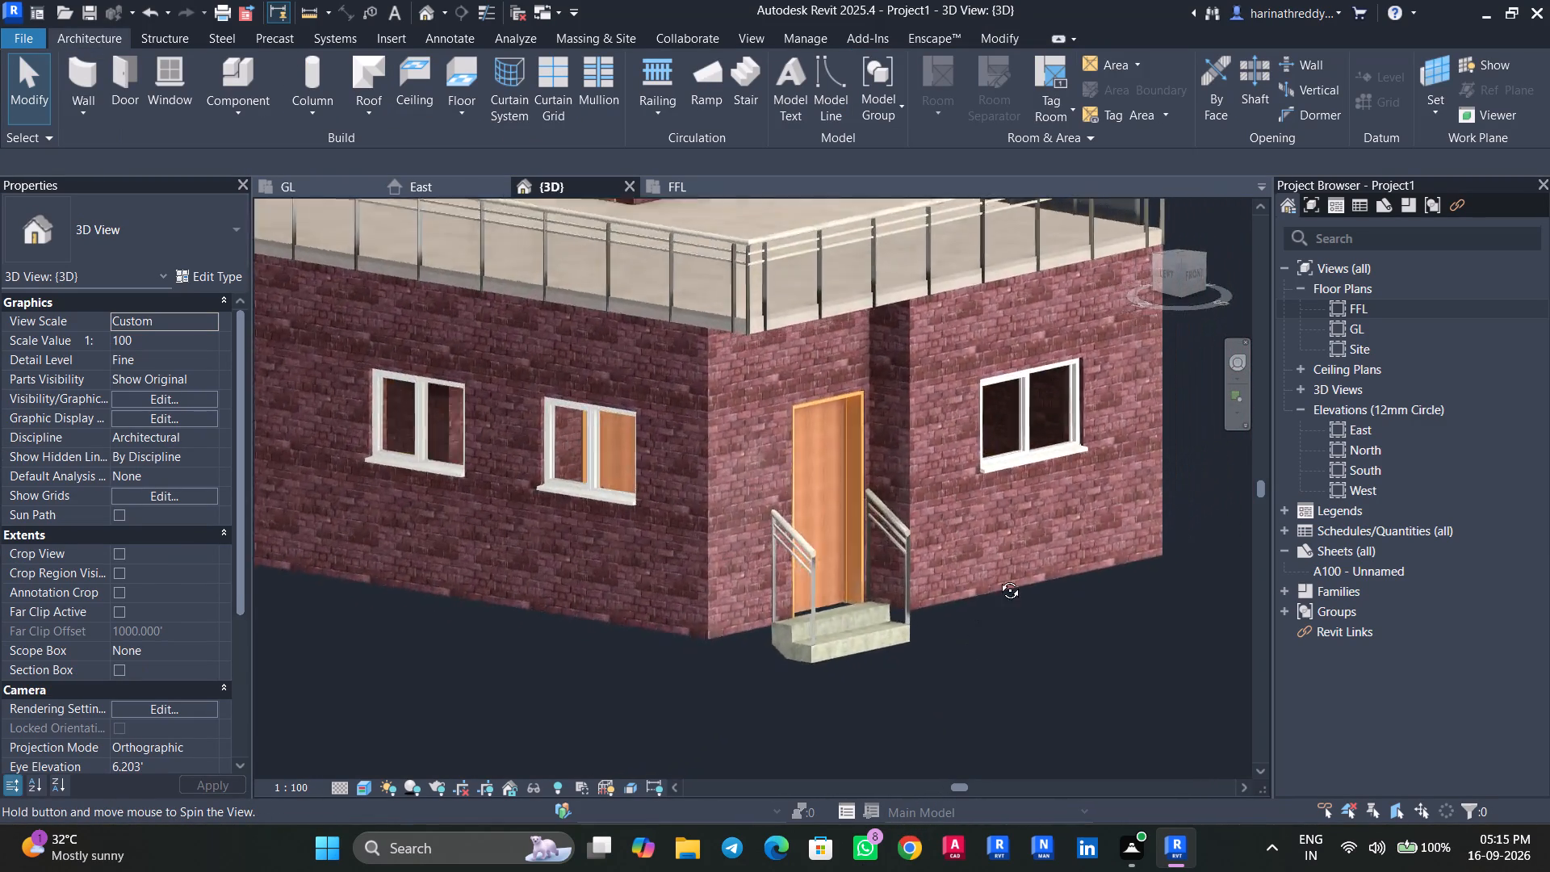
pyautogui.keyDown('shift'); pyautogui.moveTo(998, 578); pyautogui.dragTo(1075, 357, button='middle'); pyautogui.keyUp('shift')
pyautogui.click(787, 545)
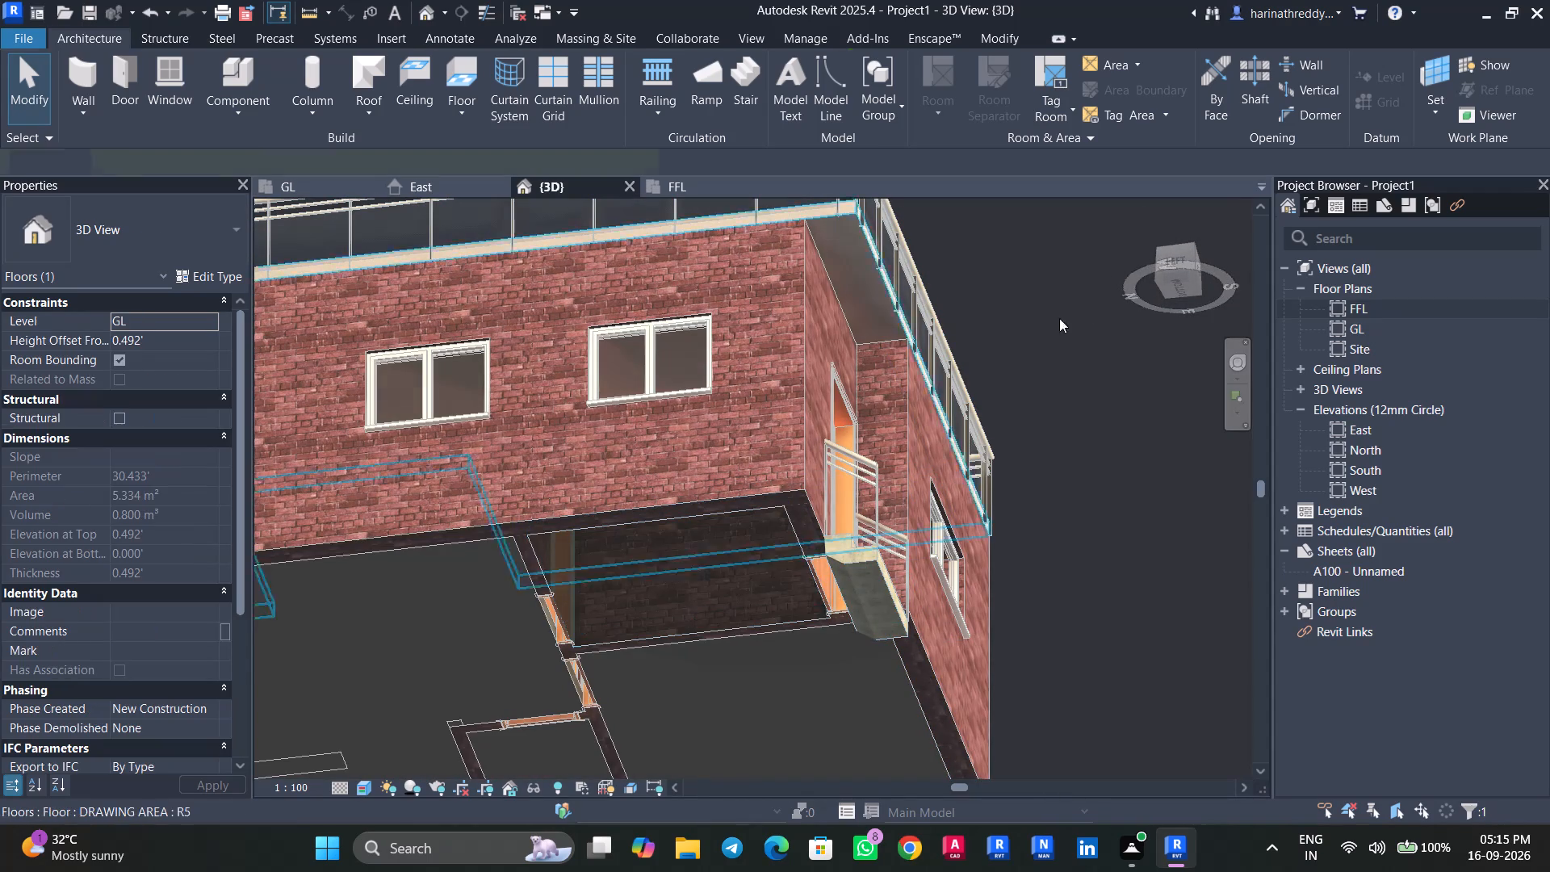
pyautogui.click(1179, 259)
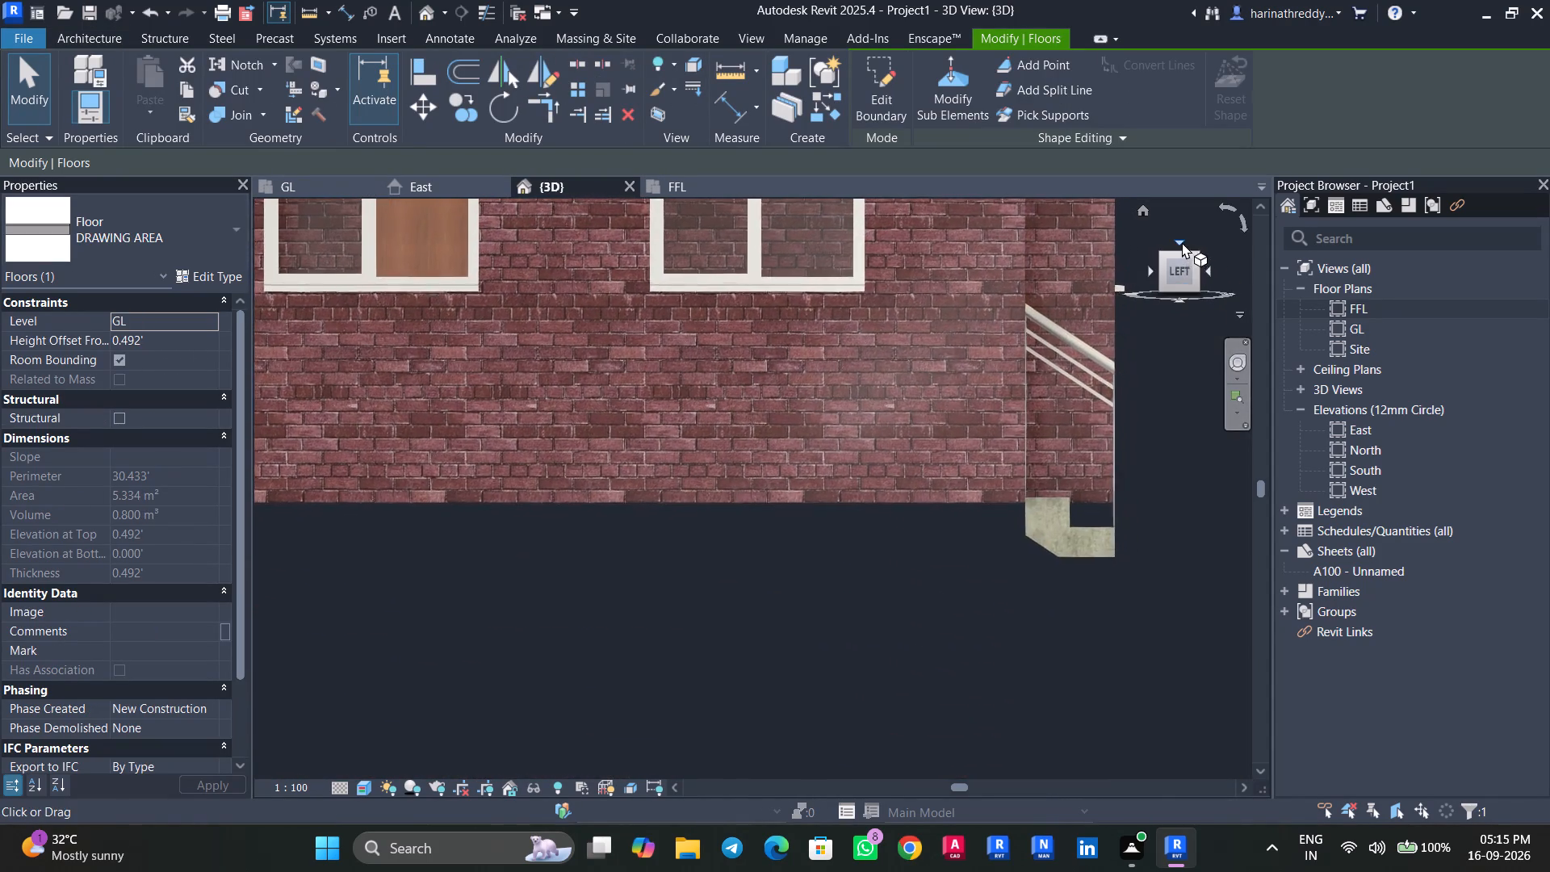
pyautogui.click(1182, 241)
pyautogui.click(884, 105)
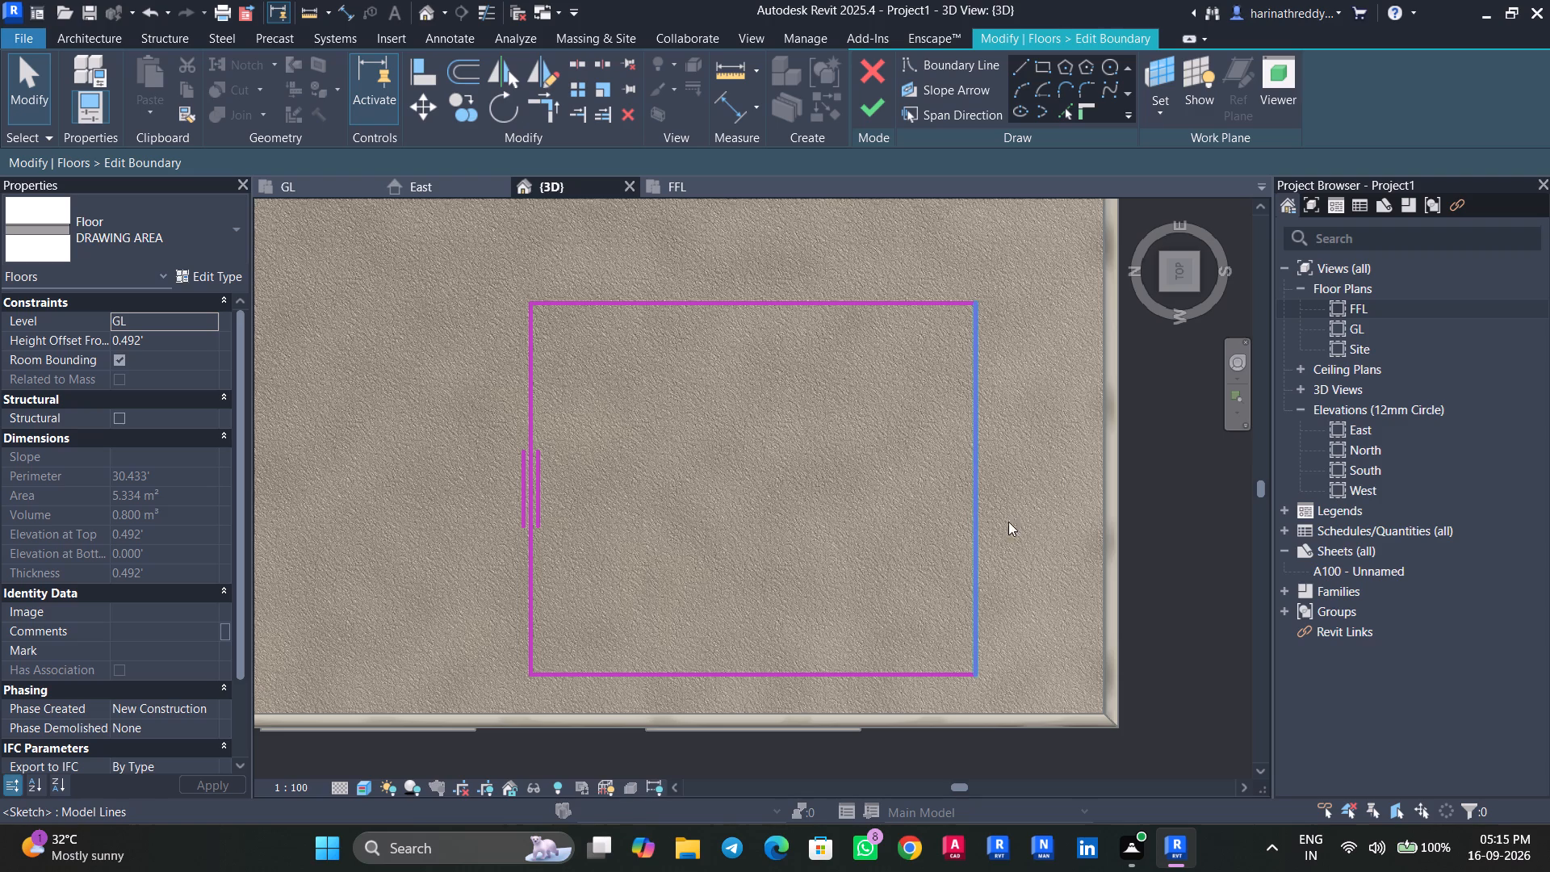
pyautogui.click(305, 178)
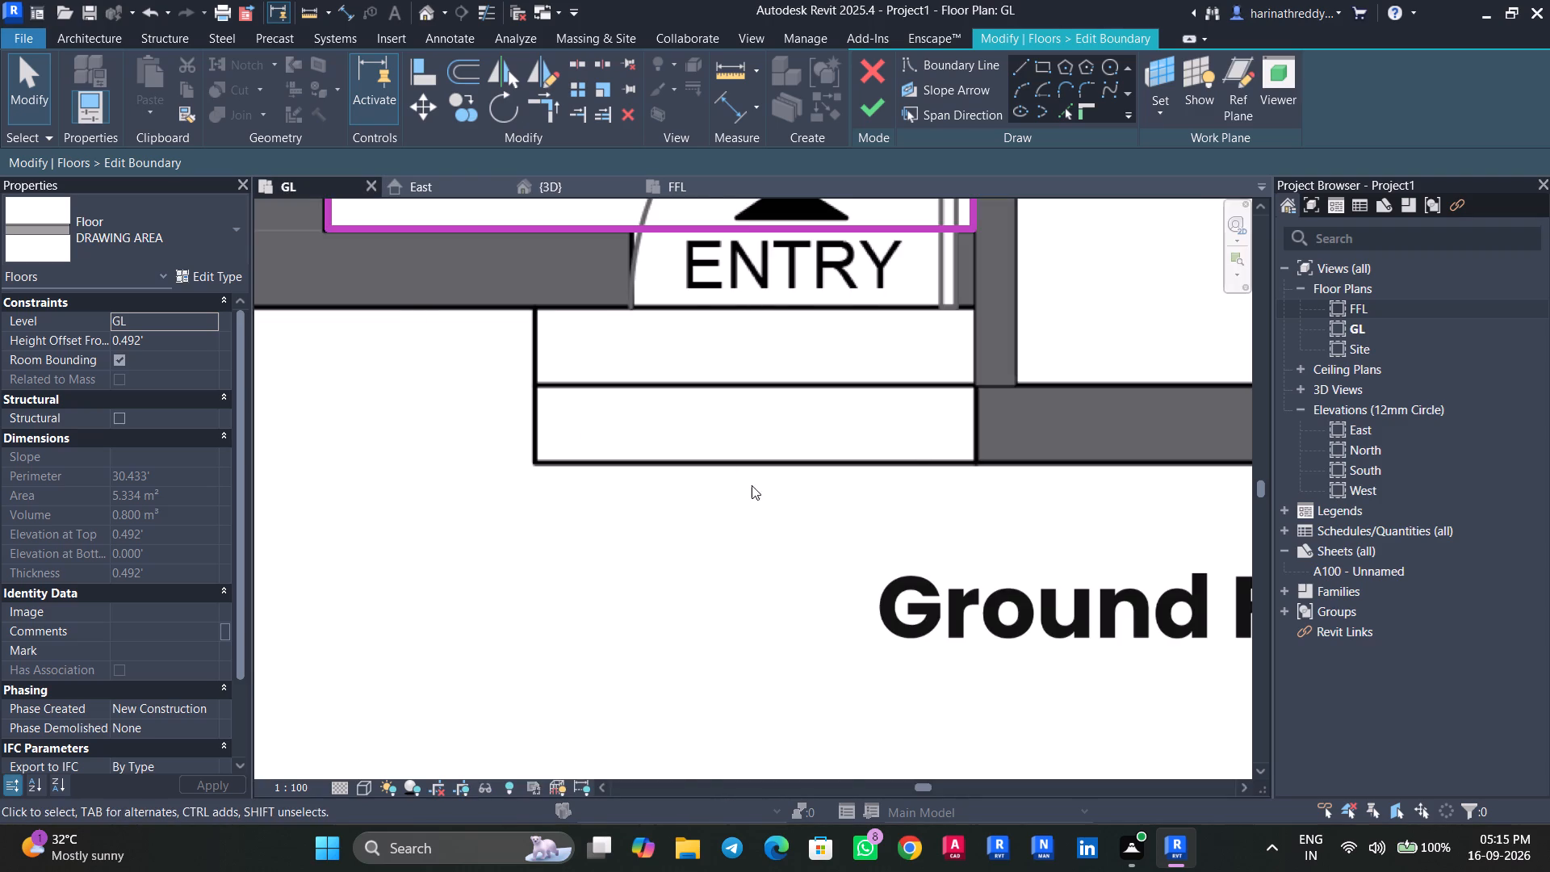
pyautogui.scroll(-5, 751, 484)
pyautogui.click(743, 358)
pyautogui.moveTo(744, 359); pyautogui.dragTo(748, 396)
pyautogui.click(862, 104)
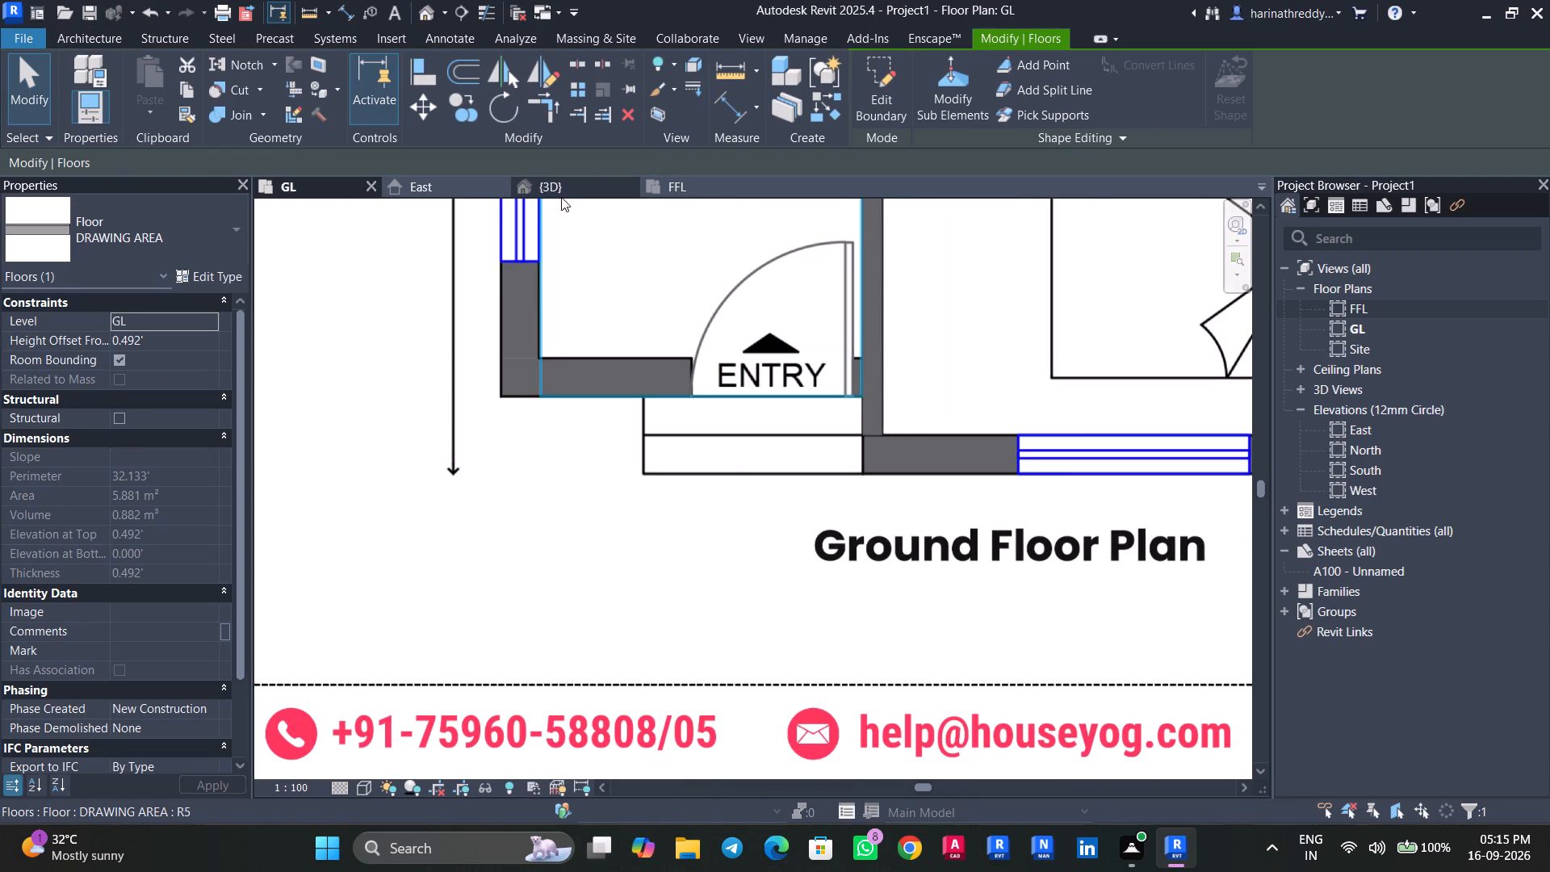
# Examine the extended DRAWING AREA floor at the door threshold and along the front wall beside the entry steps in 3D.
pyautogui.click(559, 195)
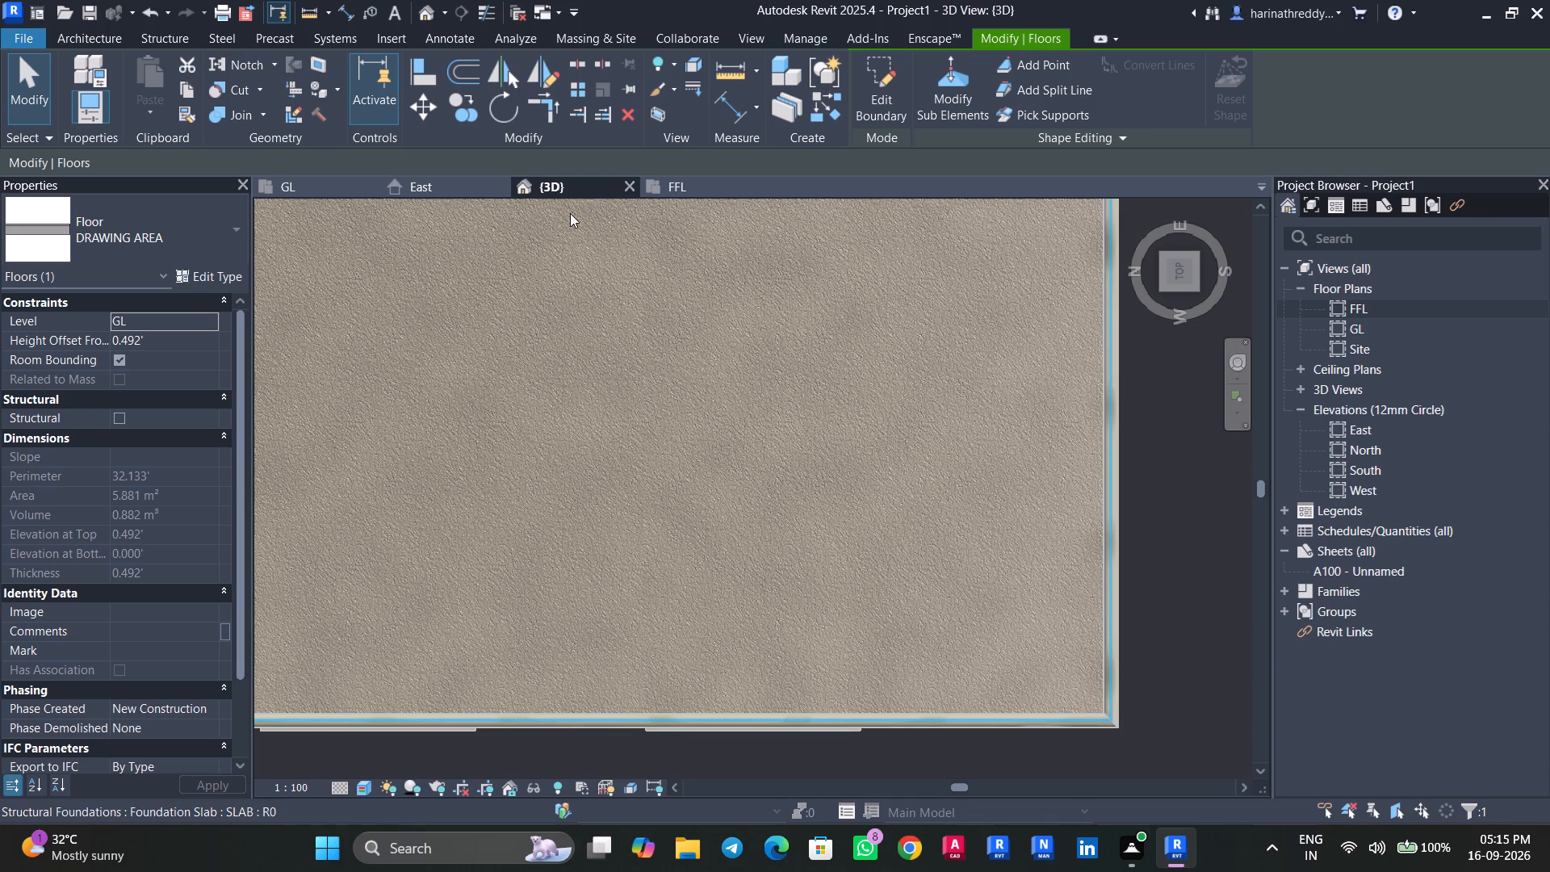
pyautogui.scroll(-3, 1027, 510)
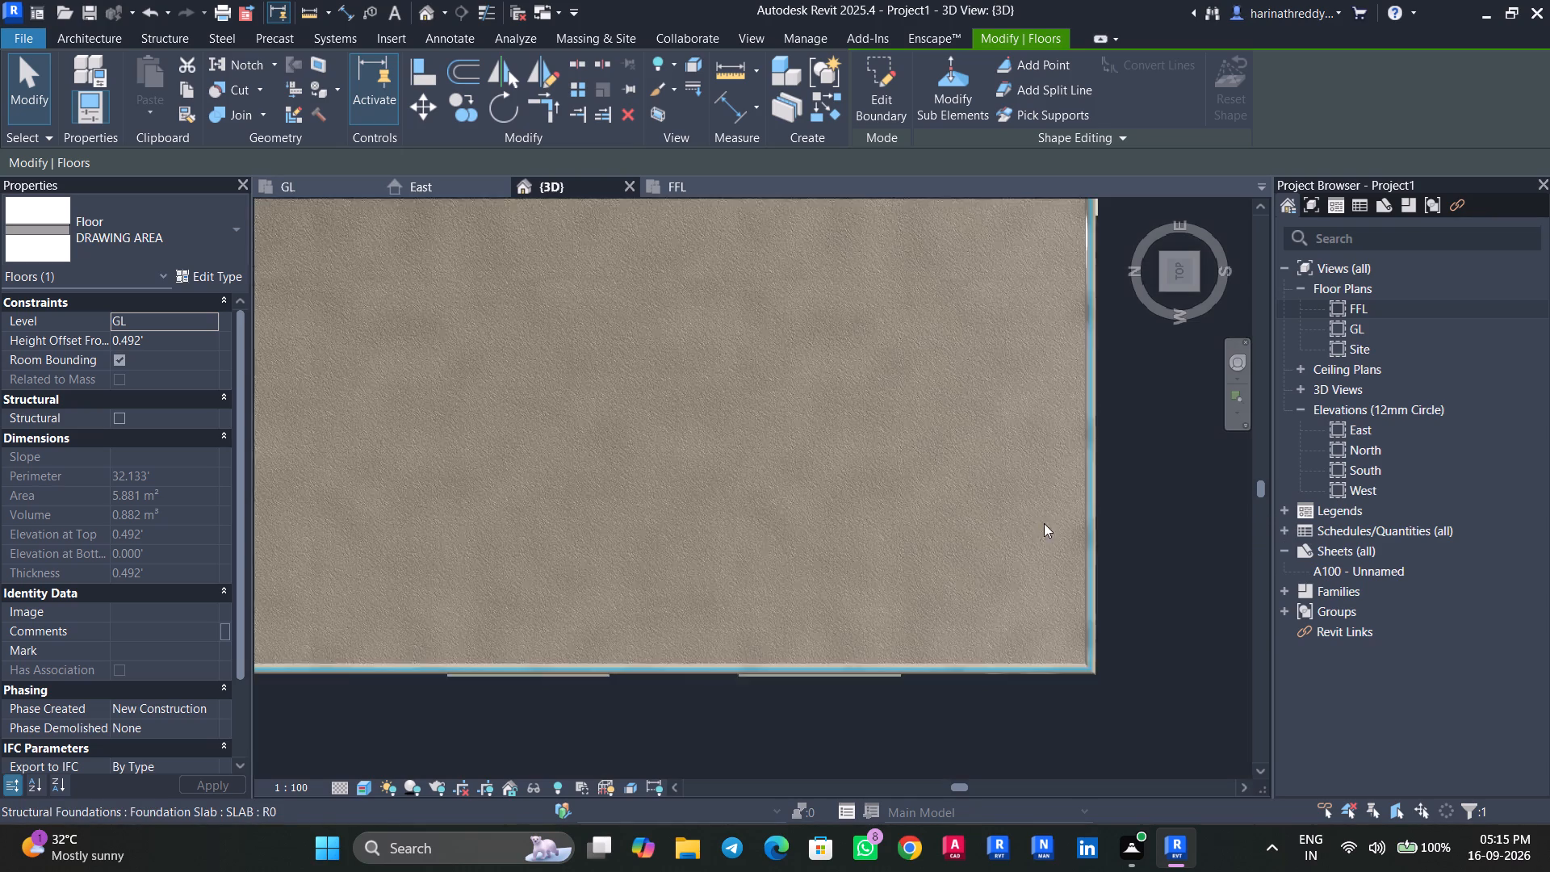
pyautogui.keyDown('shift'); pyautogui.moveTo(1154, 611); pyautogui.dragTo(979, 373, button='middle'); pyautogui.keyUp('shift')
pyautogui.press('Escape')
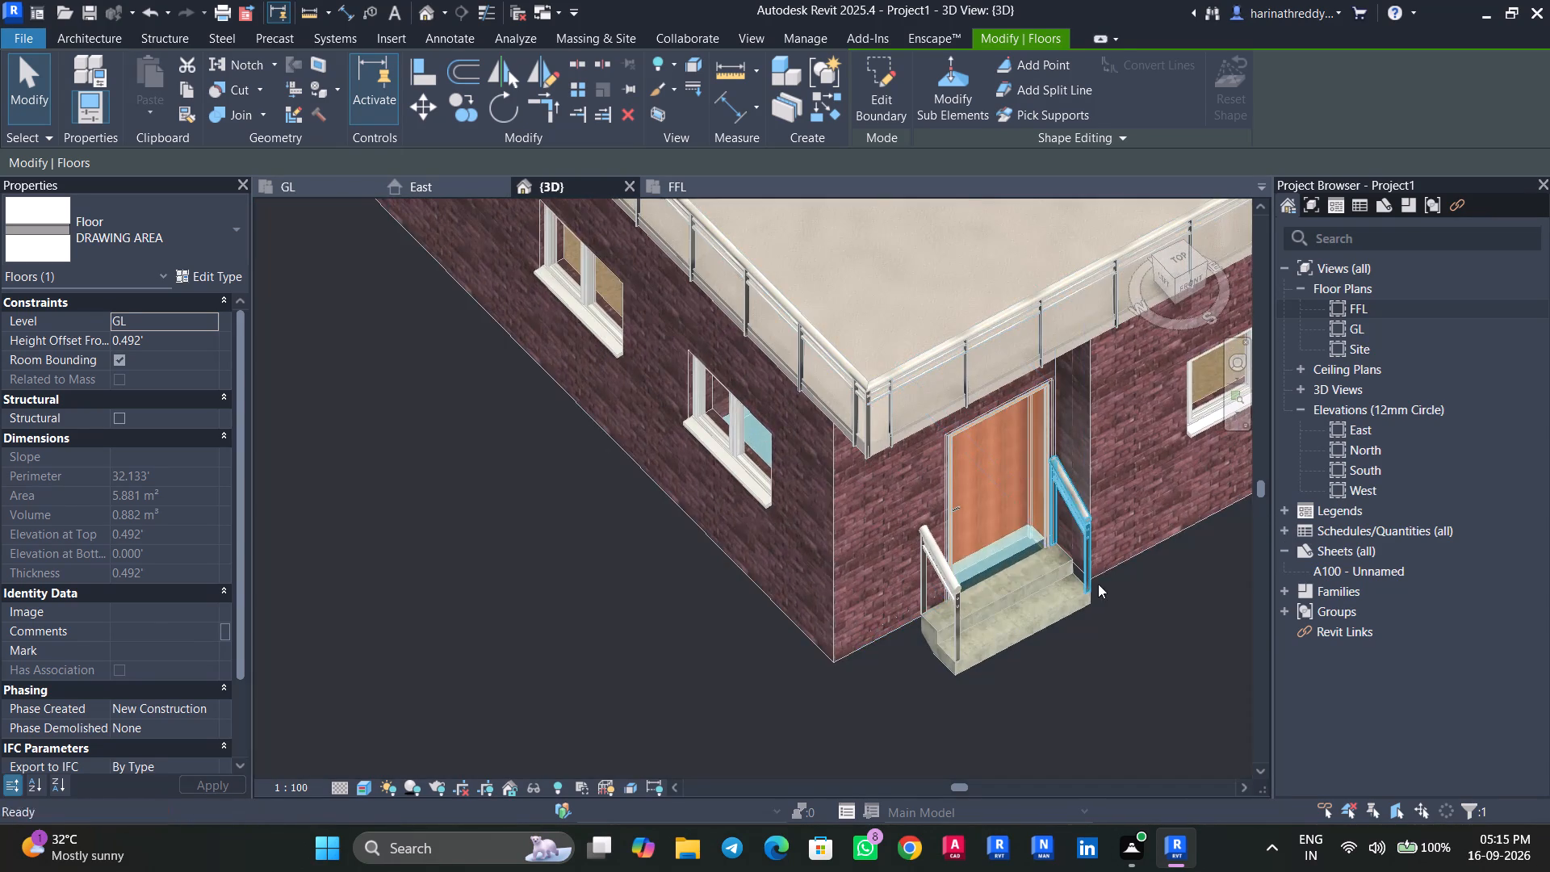
pyautogui.press('Escape')
pyautogui.keyDown('shift'); pyautogui.moveTo(1125, 677); pyautogui.dragTo(1037, 520, button='middle'); pyautogui.keyUp('shift')
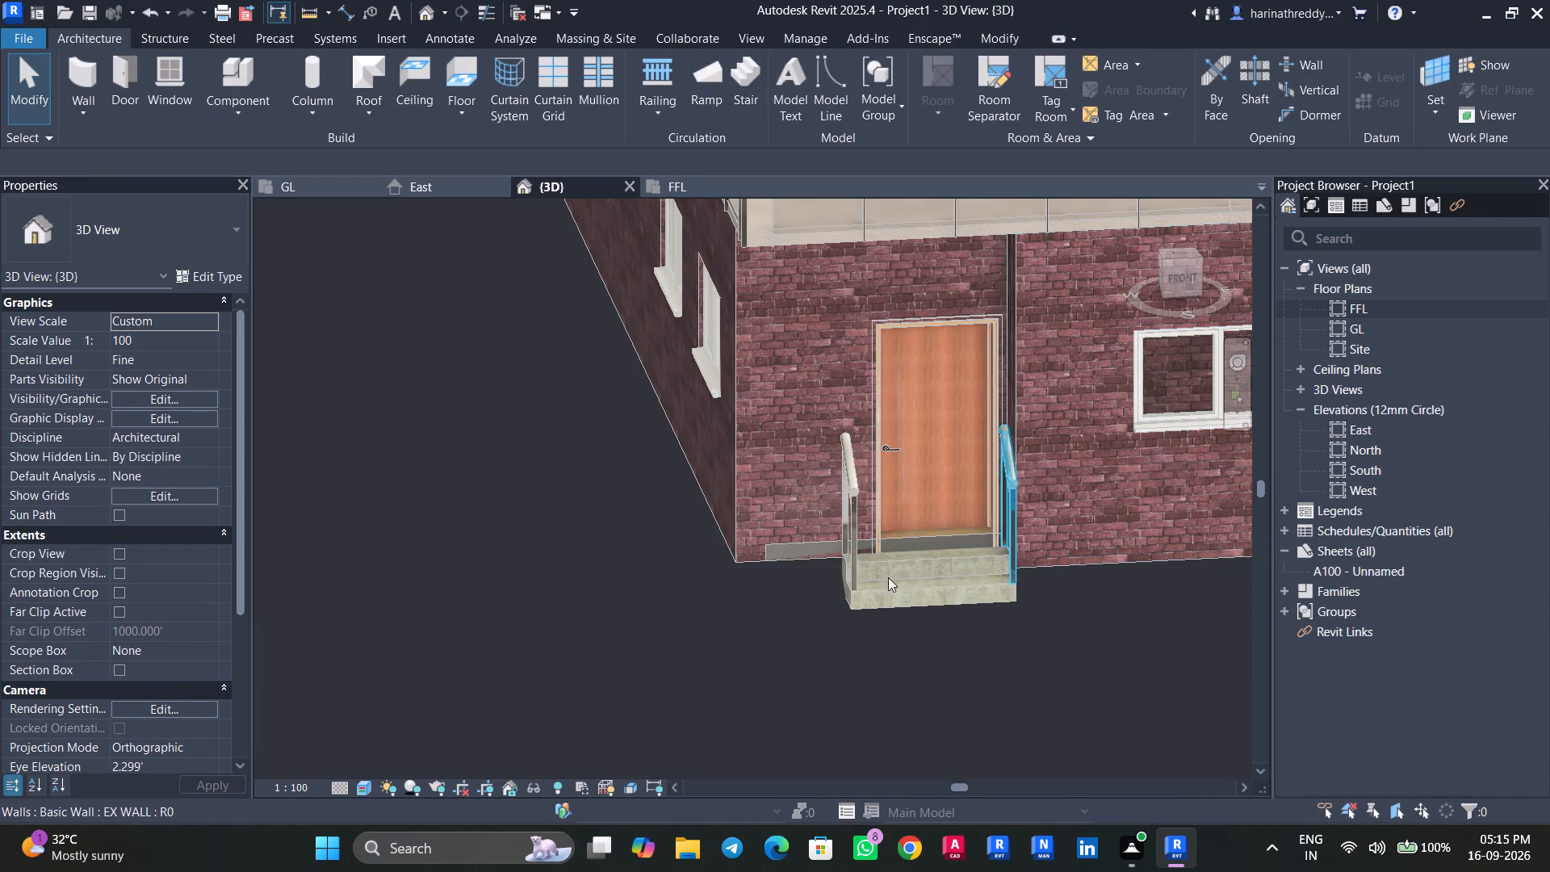
pyautogui.click(789, 548)
pyautogui.scroll(5, 812, 558)
pyautogui.press('Escape')
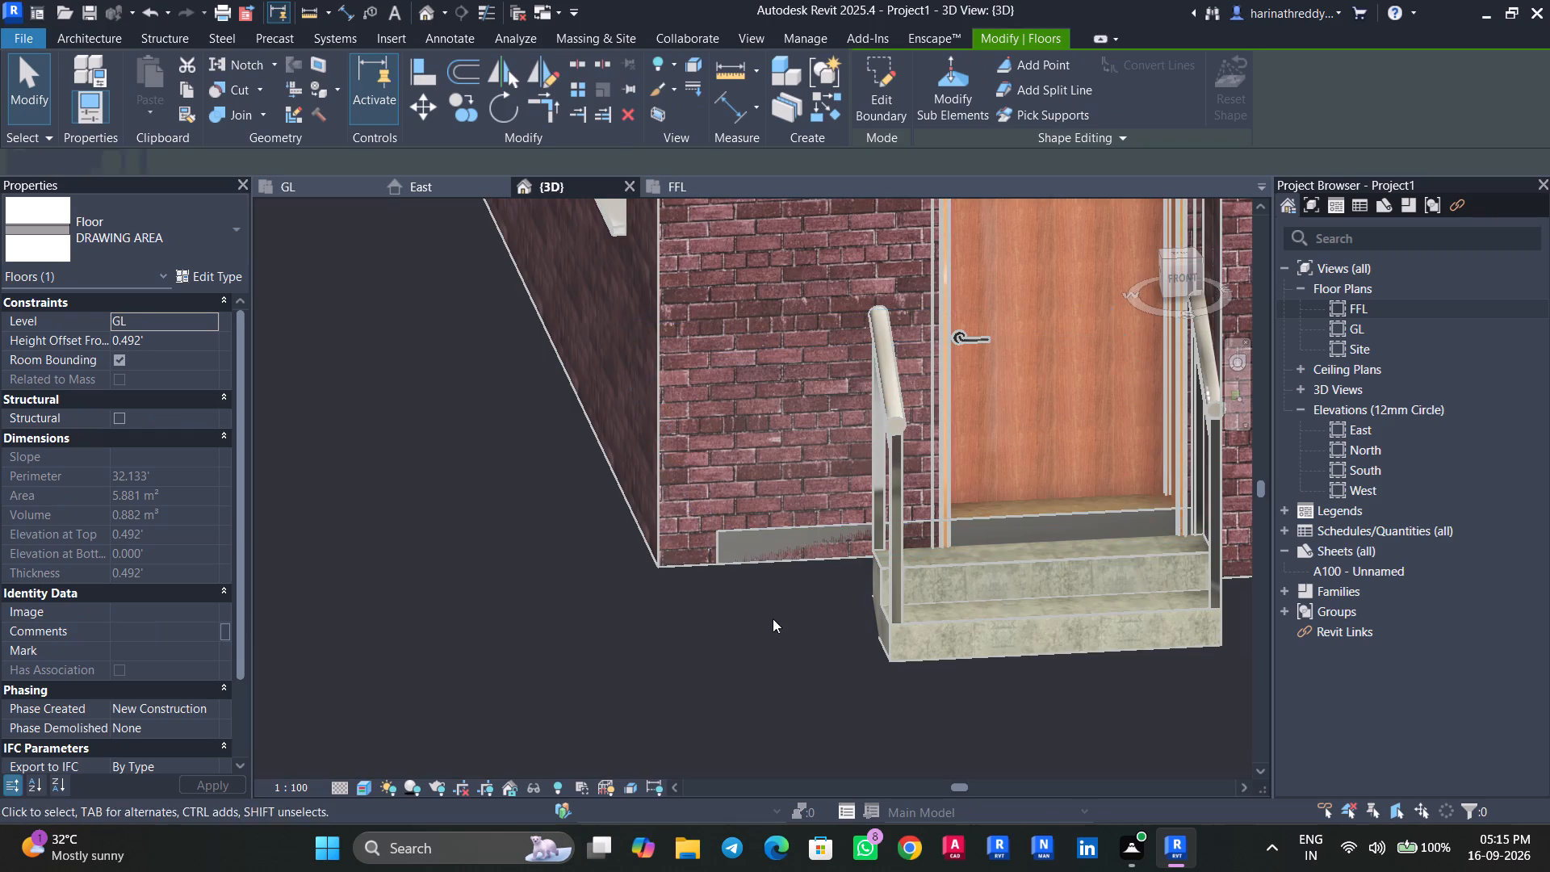
pyautogui.click(769, 555)
pyautogui.press('Escape')
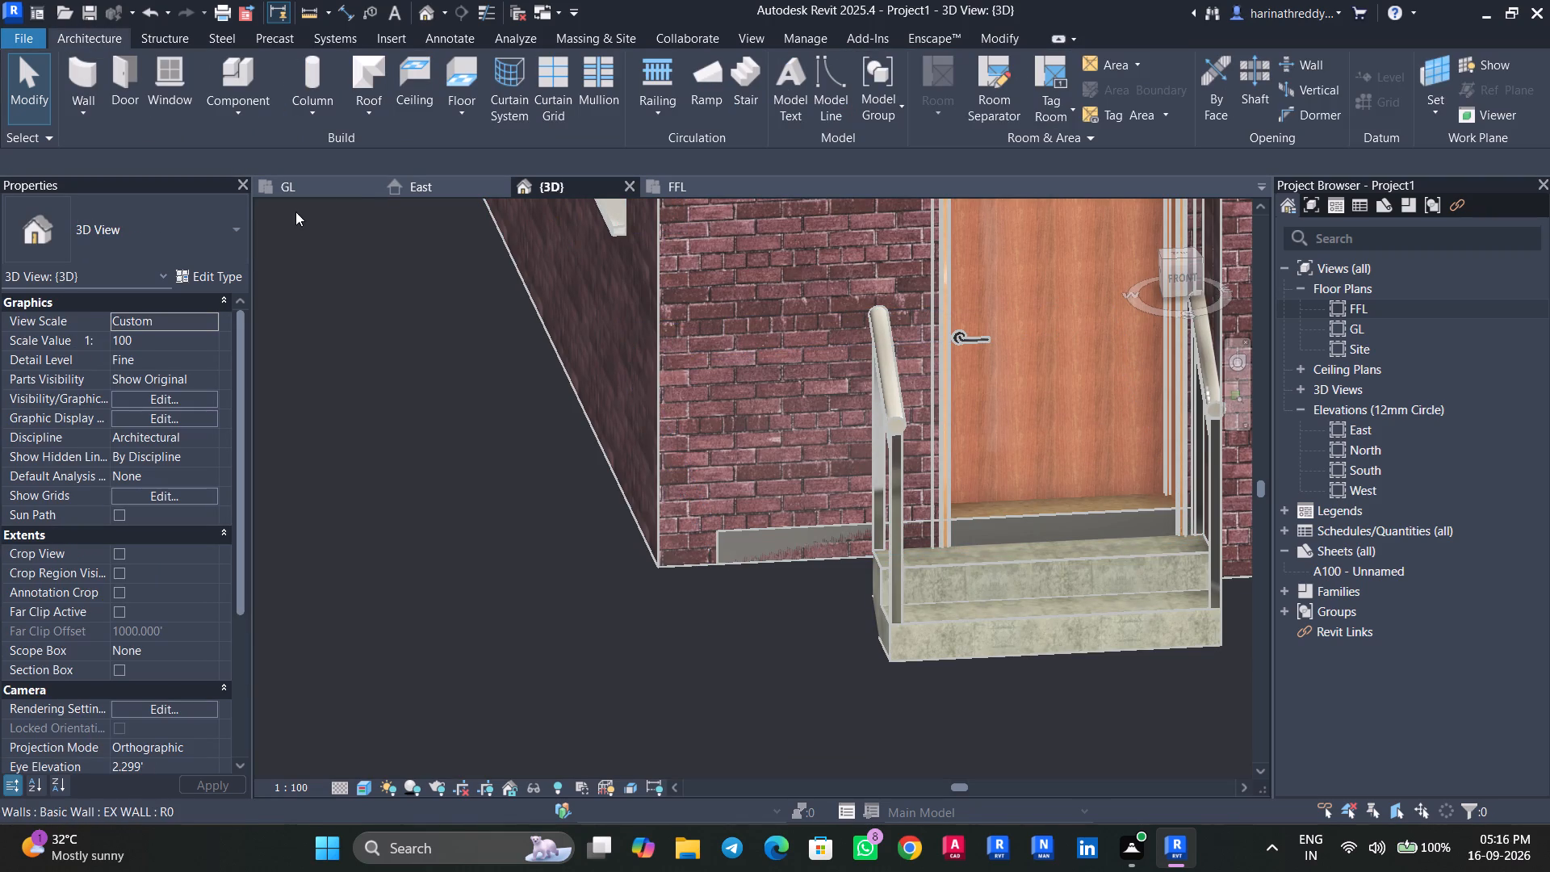
# In the DRAWING AREA floor's boundary on the GL plan, sketch lines along the front wall's inner face and about 0.85' down the door jamb.
pyautogui.click(329, 188)
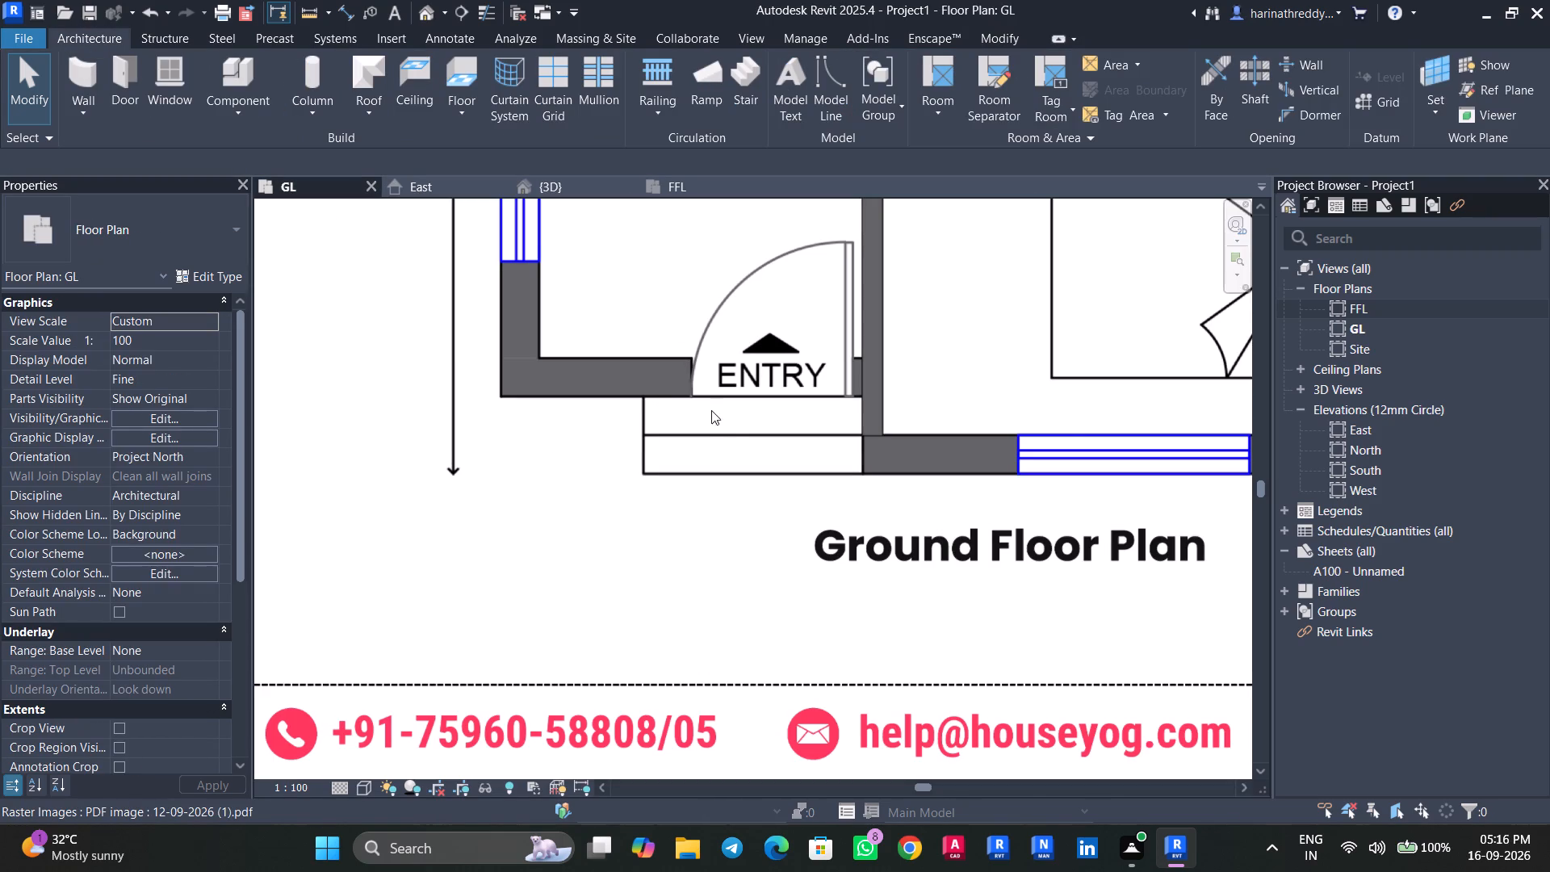
pyautogui.press('Tab')
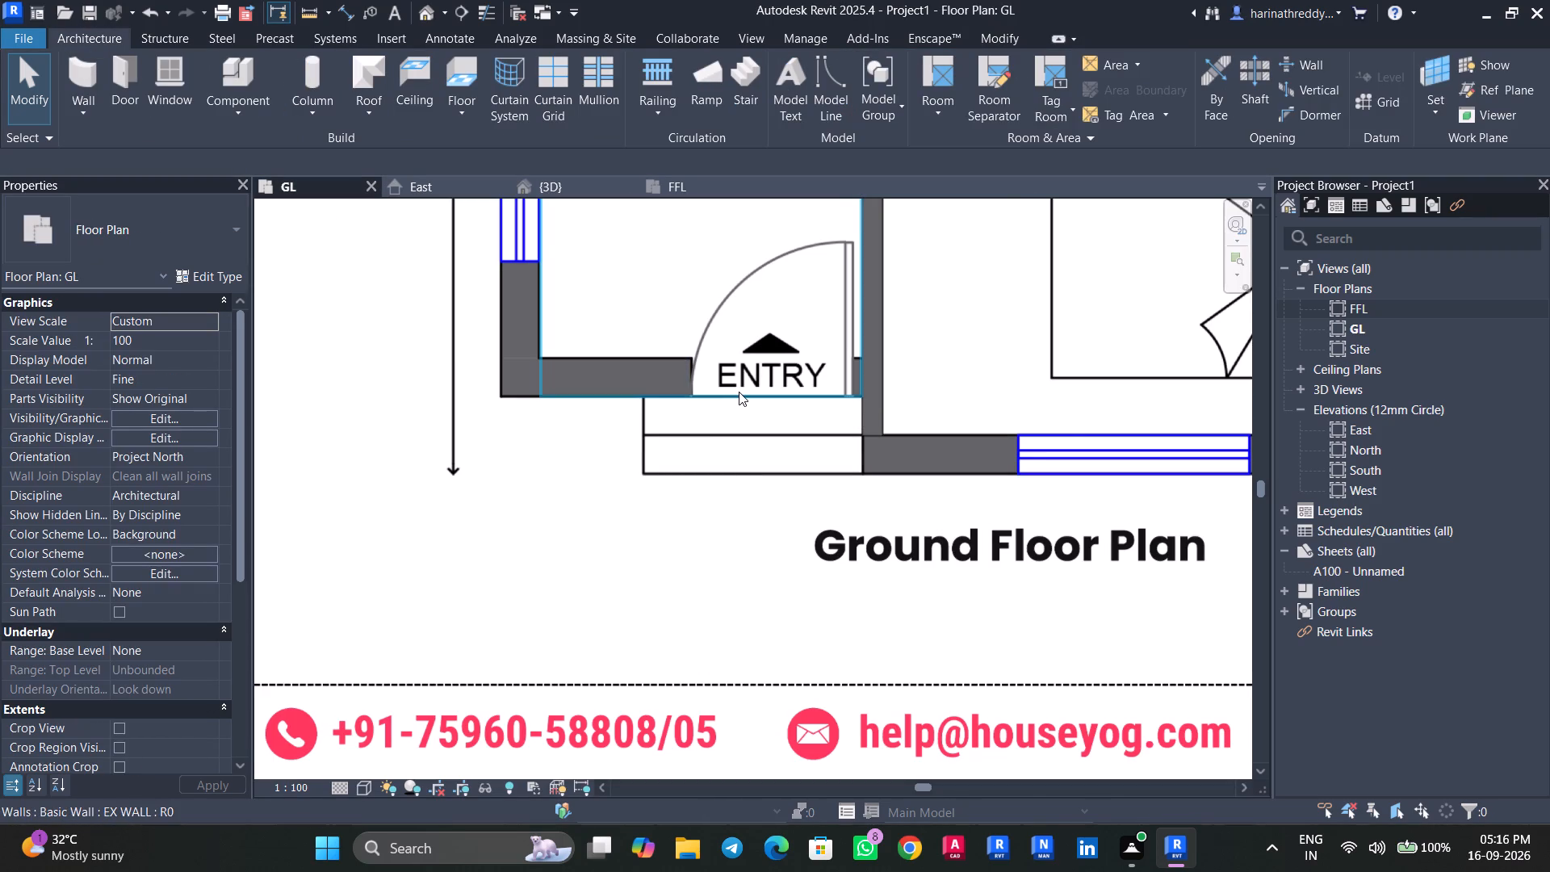
pyautogui.press('Tab')
pyautogui.press('Tab')
pyautogui.press('Tab')
pyautogui.click(736, 390)
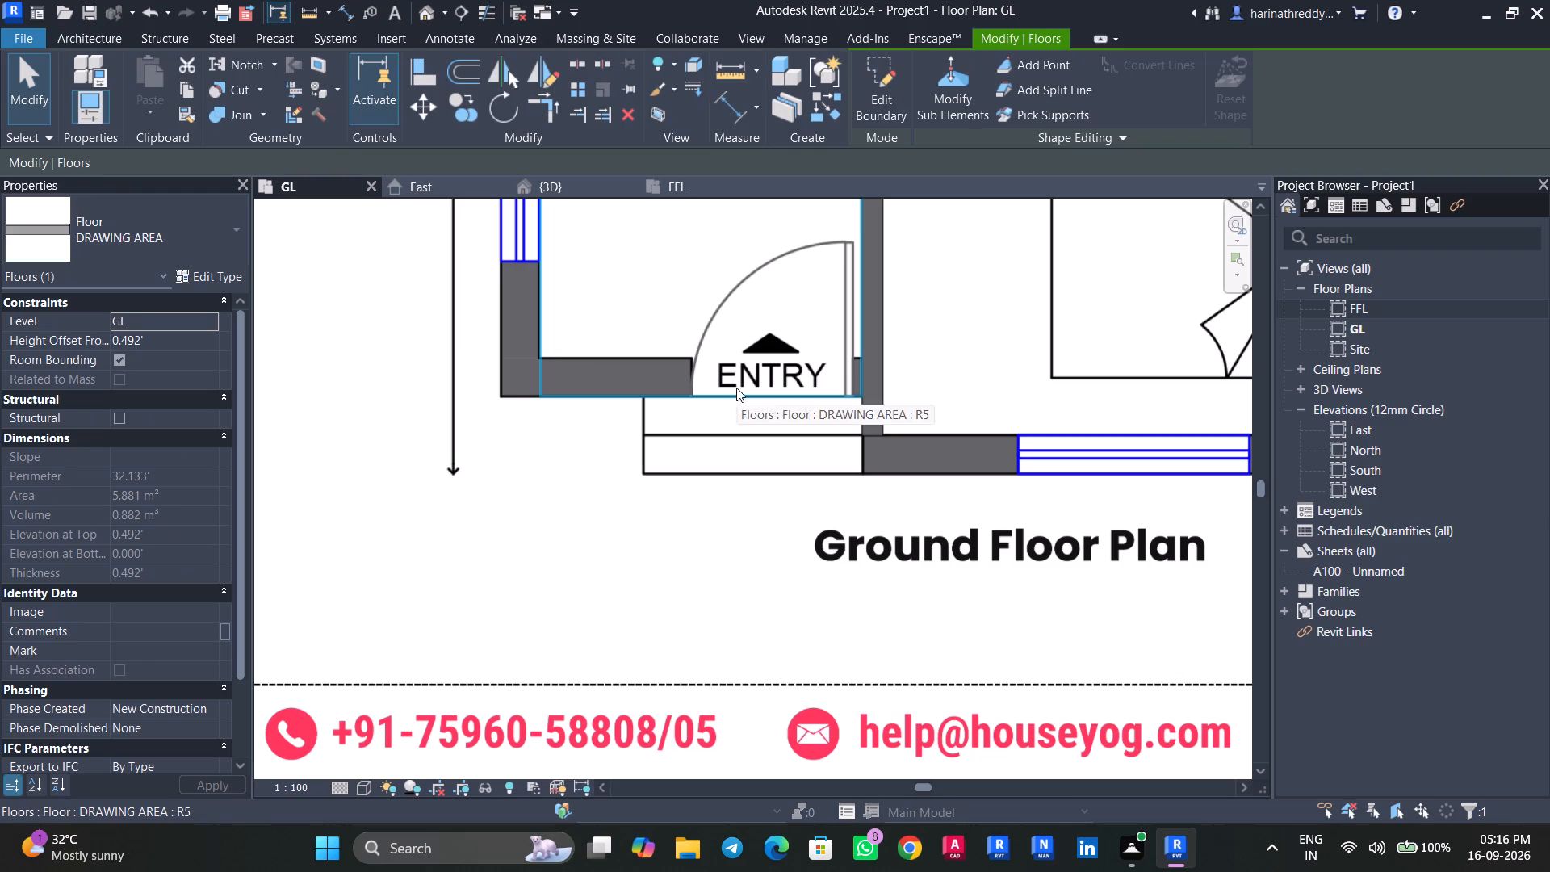
pyautogui.click(883, 88)
pyautogui.scroll(5, 551, 385)
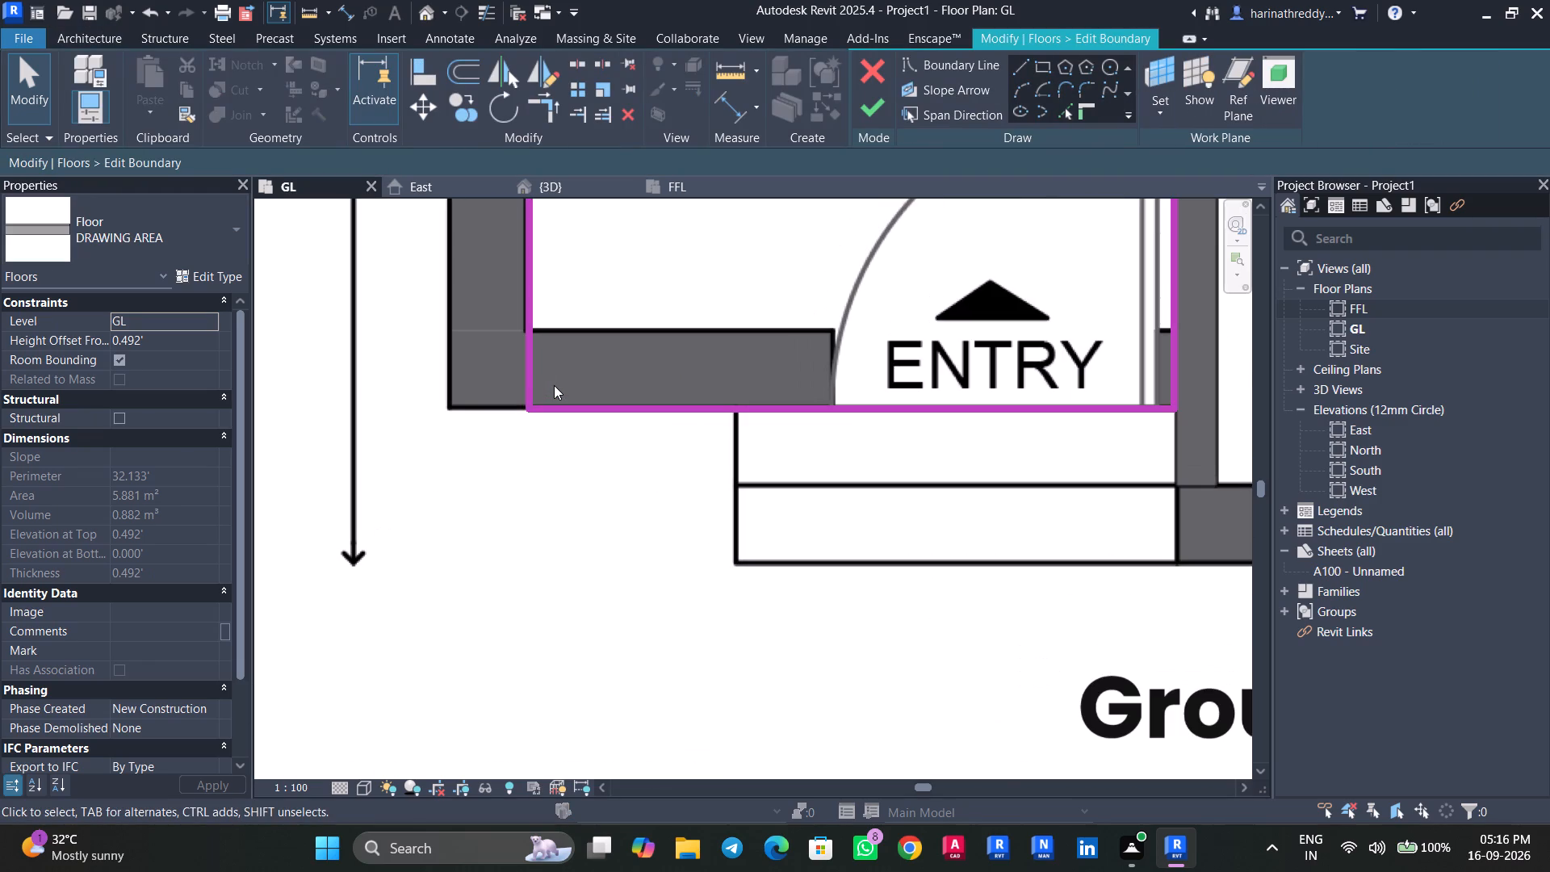
pyautogui.moveTo(596, 465); pyautogui.dragTo(605, 509, button='middle')
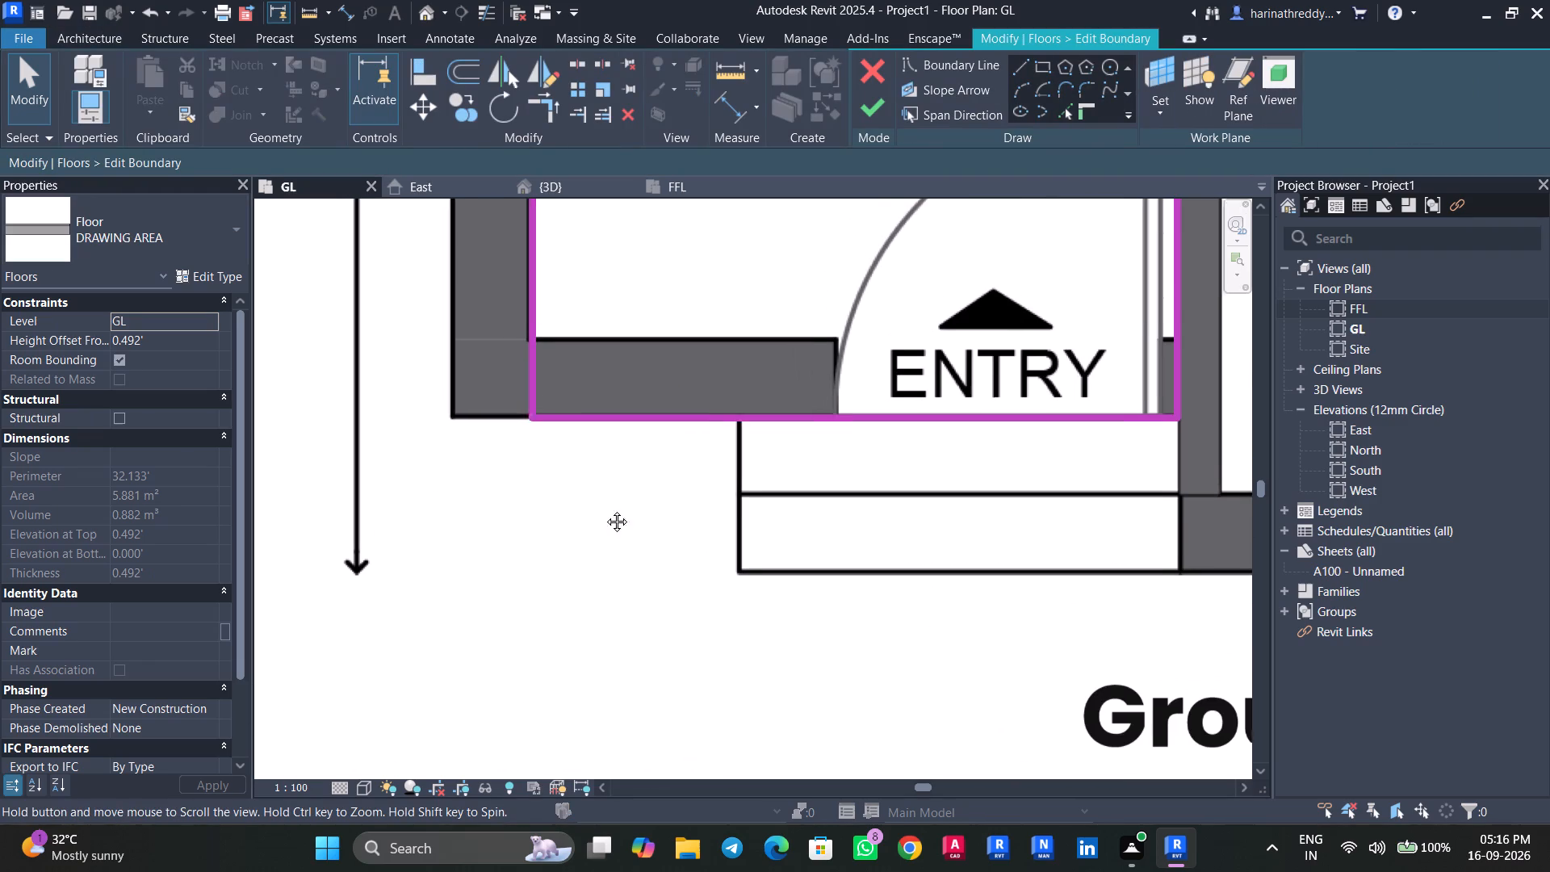
pyautogui.moveTo(605, 509); pyautogui.dragTo(607, 559, button='middle')
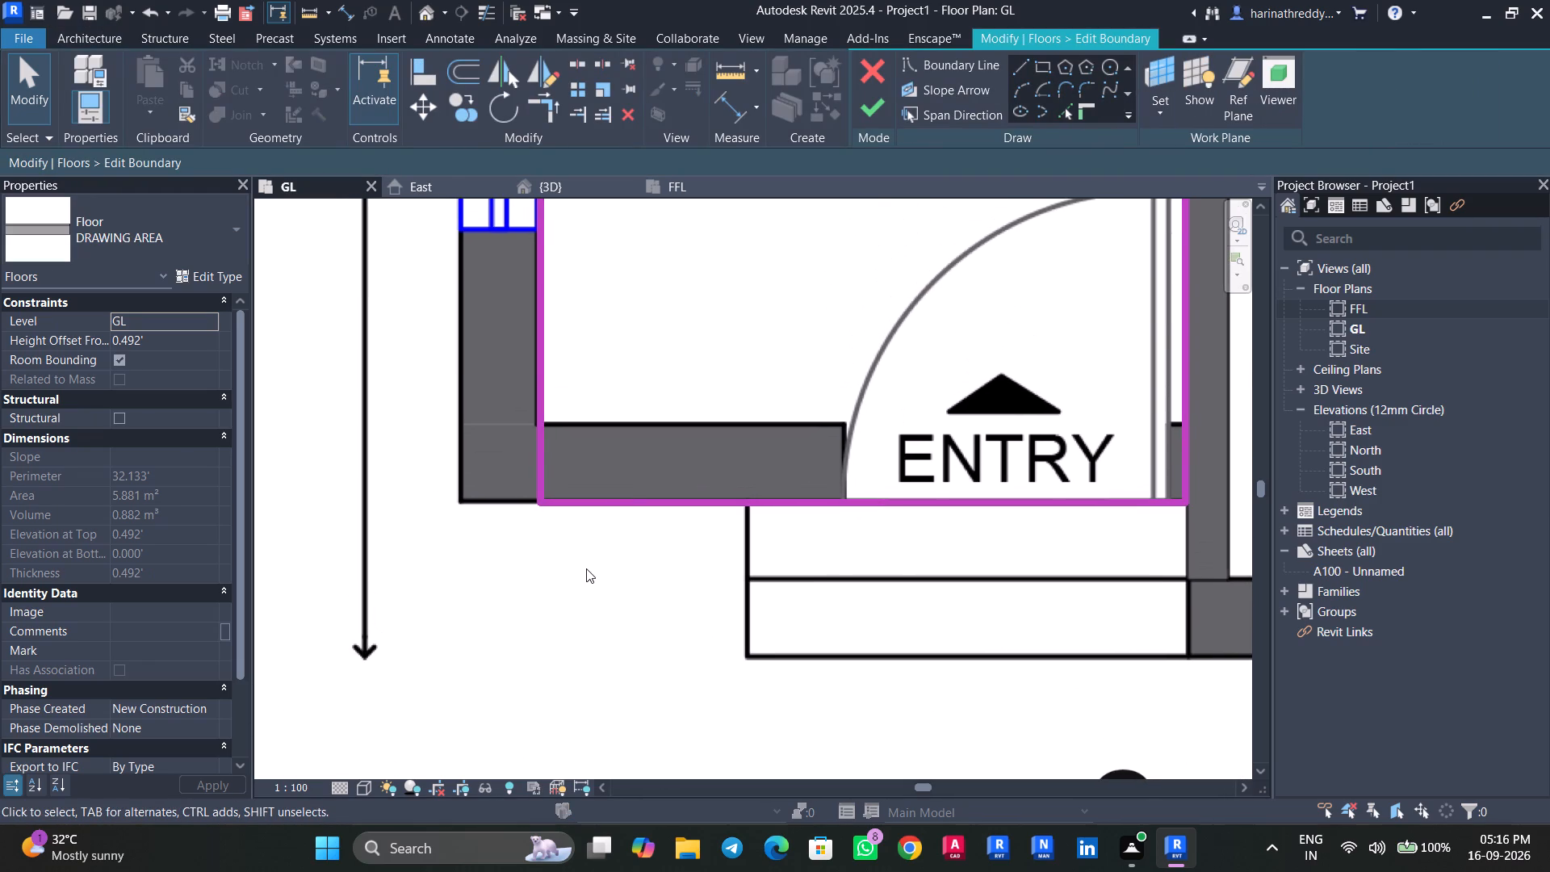
pyautogui.click(696, 504)
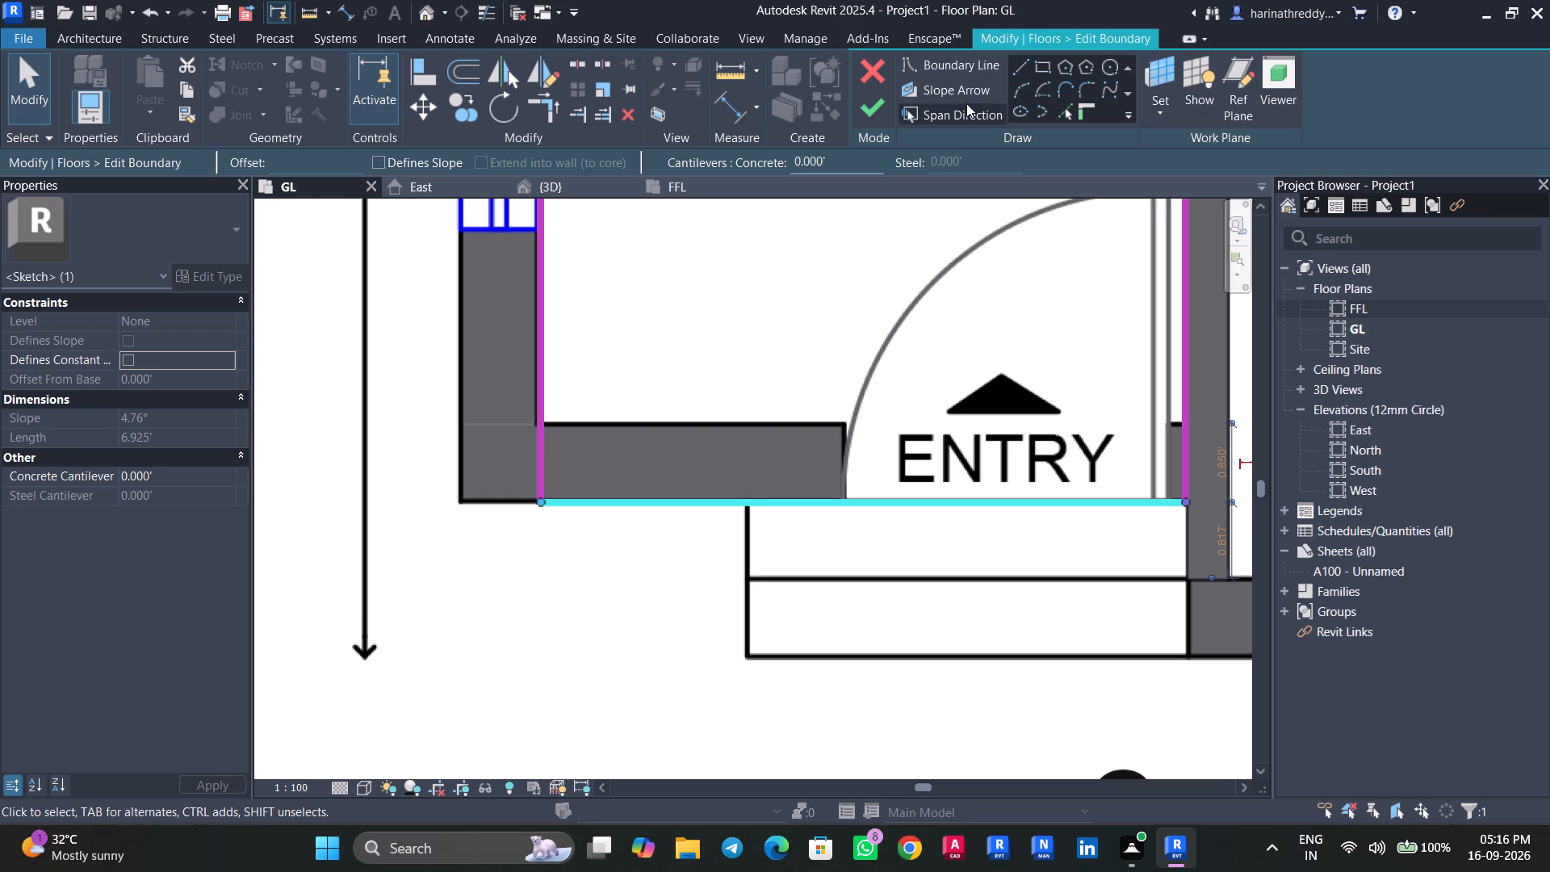
pyautogui.click(974, 65)
pyautogui.click(1027, 66)
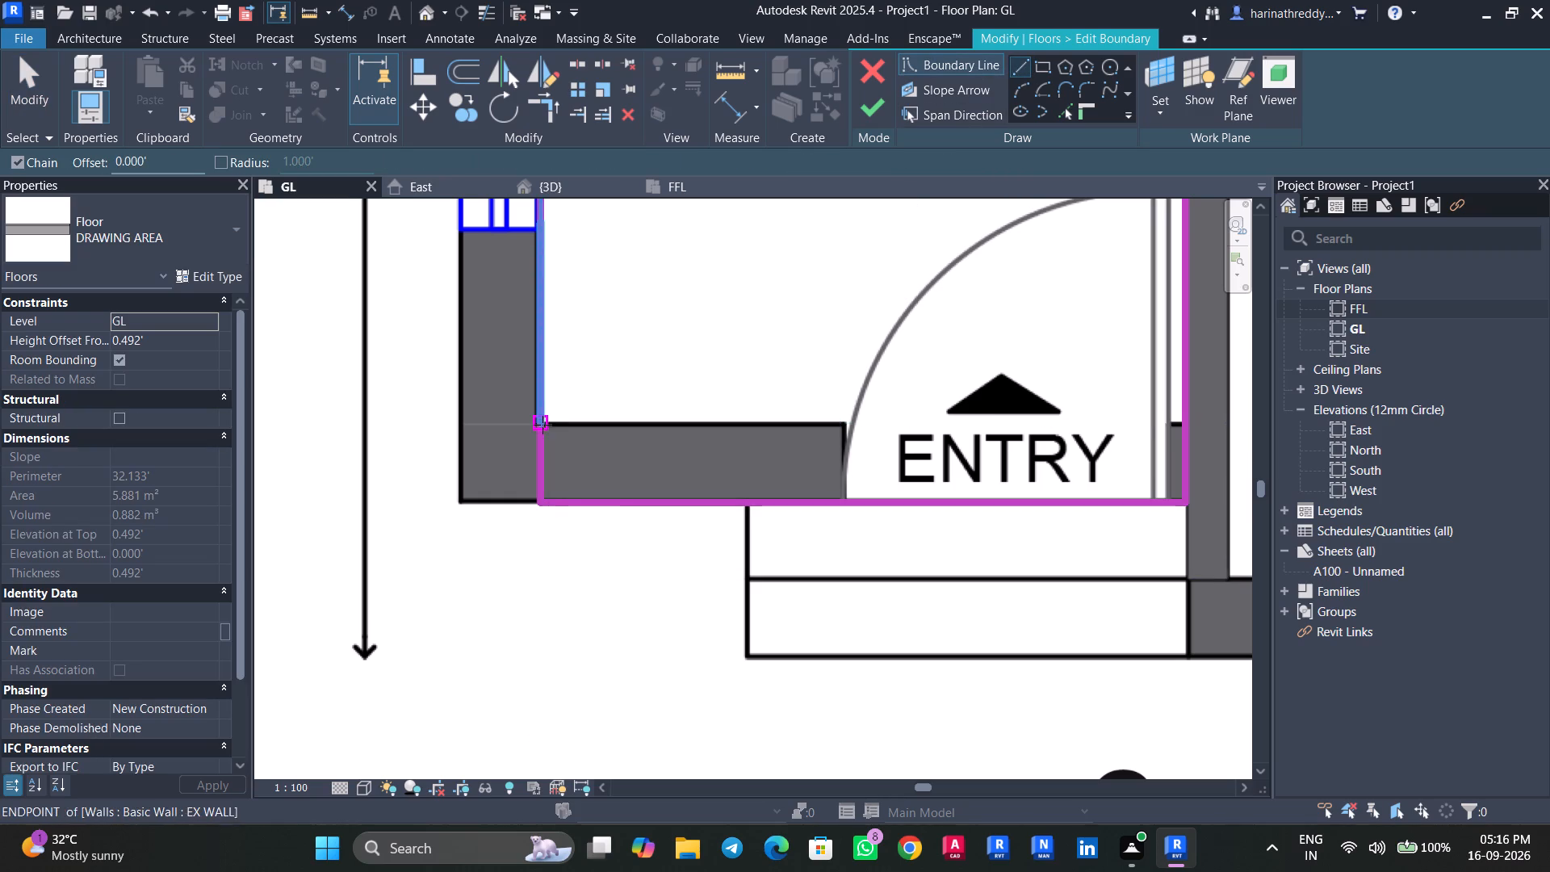
pyautogui.click(542, 425)
pyautogui.click(841, 421)
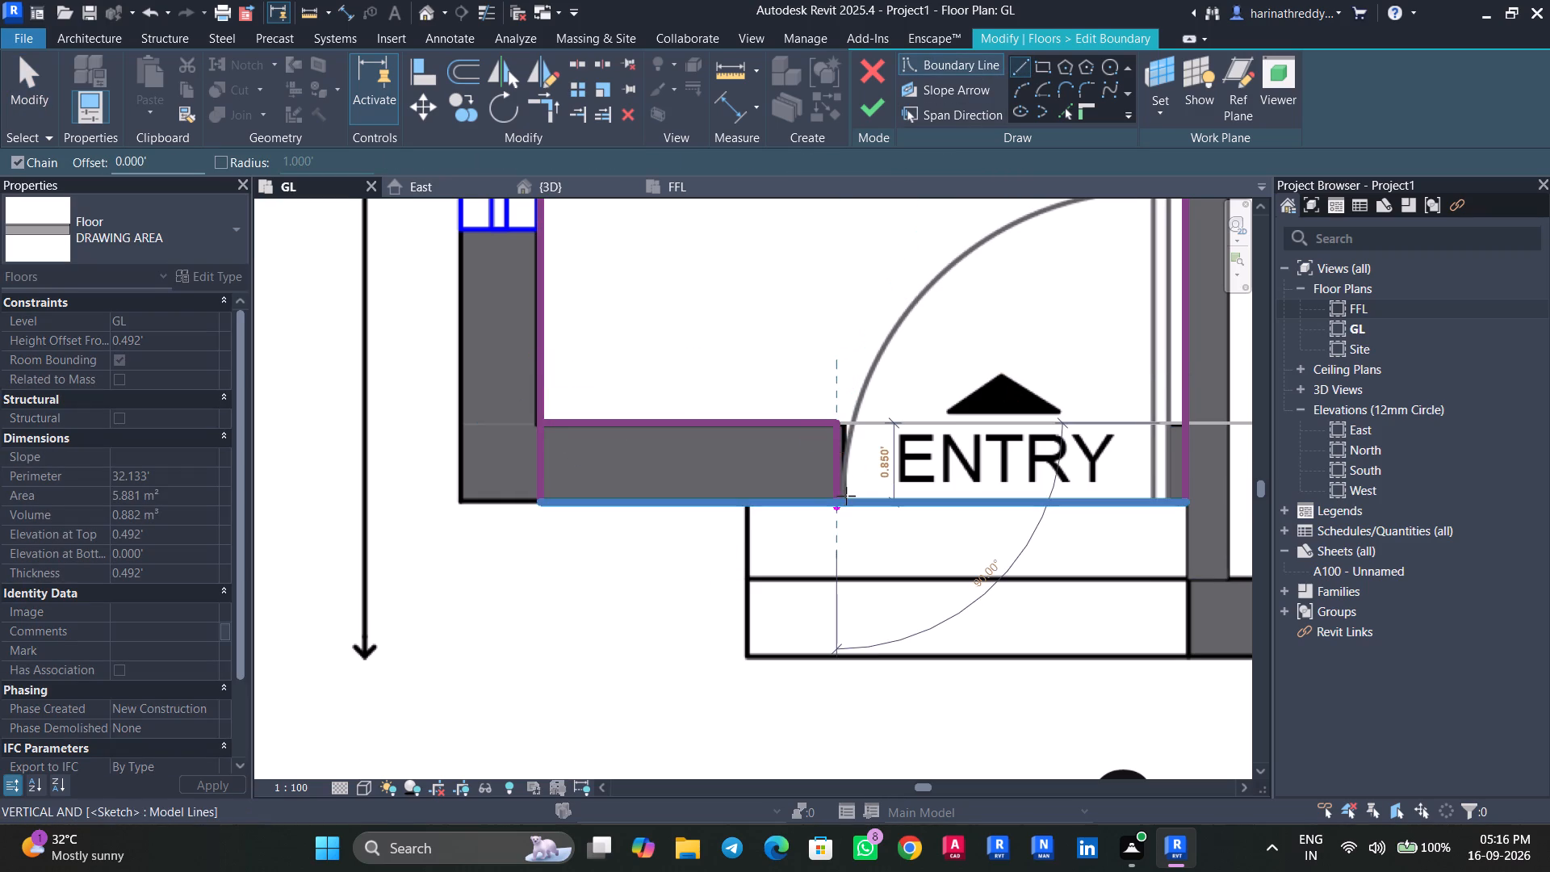
pyautogui.click(846, 496)
pyautogui.press('Escape')
pyautogui.press('Escape')
pyautogui.press('Escape')
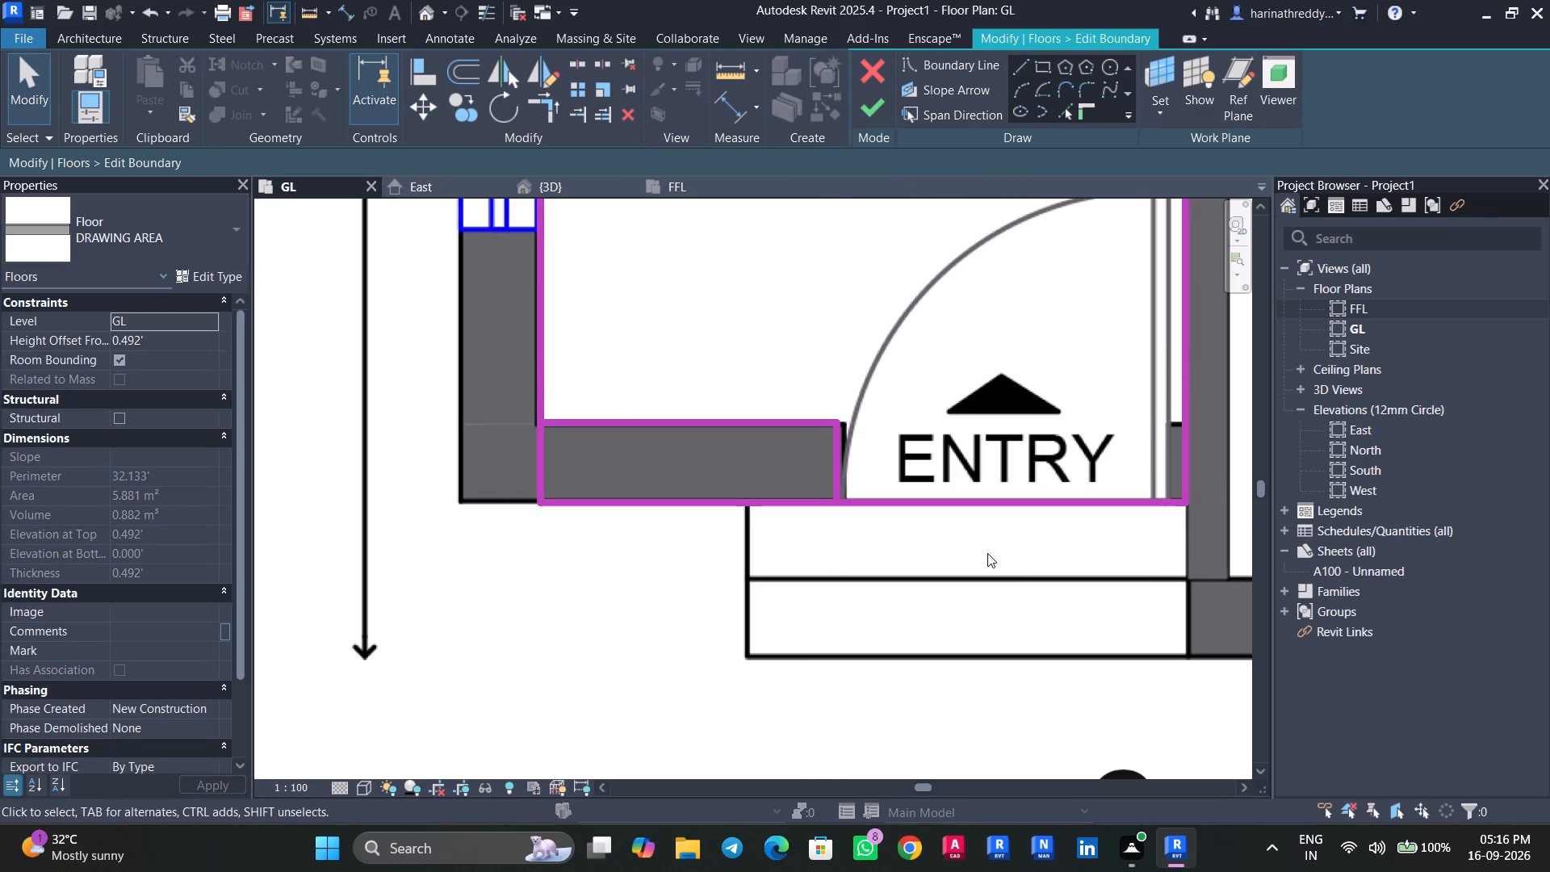
# Trim the DRAWING AREA floor boundary around the door opening, shorten its side edge to the front wall's inner face, and finish the sketch.
pyautogui.press('t')
pyautogui.press('r')
pyautogui.click(948, 504)
pyautogui.click(840, 460)
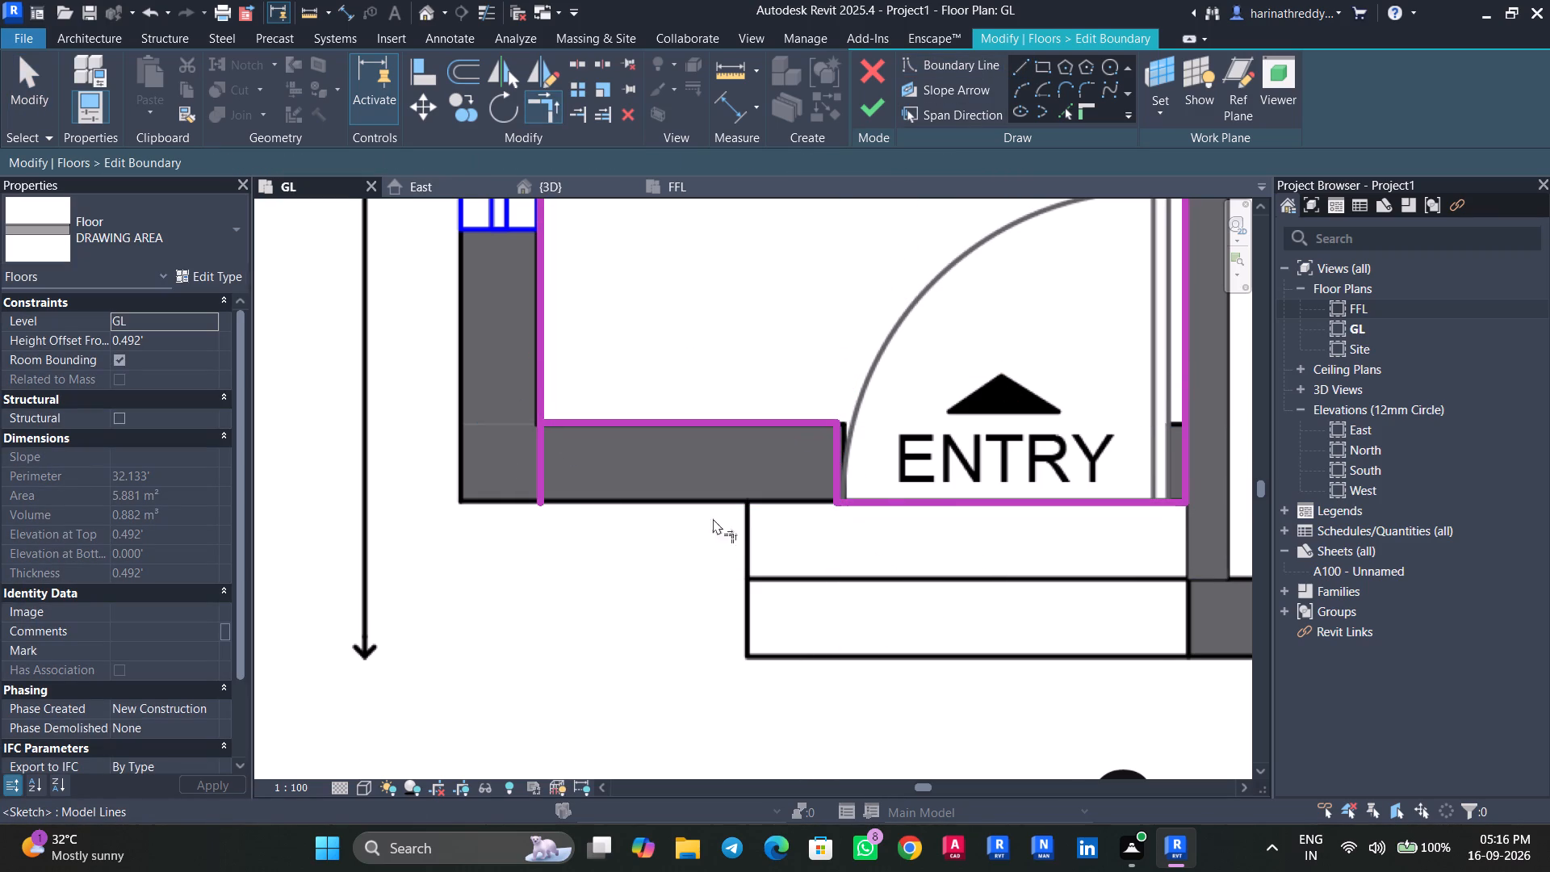
pyautogui.press('Escape')
pyautogui.press('Escape')
pyautogui.click(544, 477)
pyautogui.moveTo(542, 505); pyautogui.dragTo(536, 451)
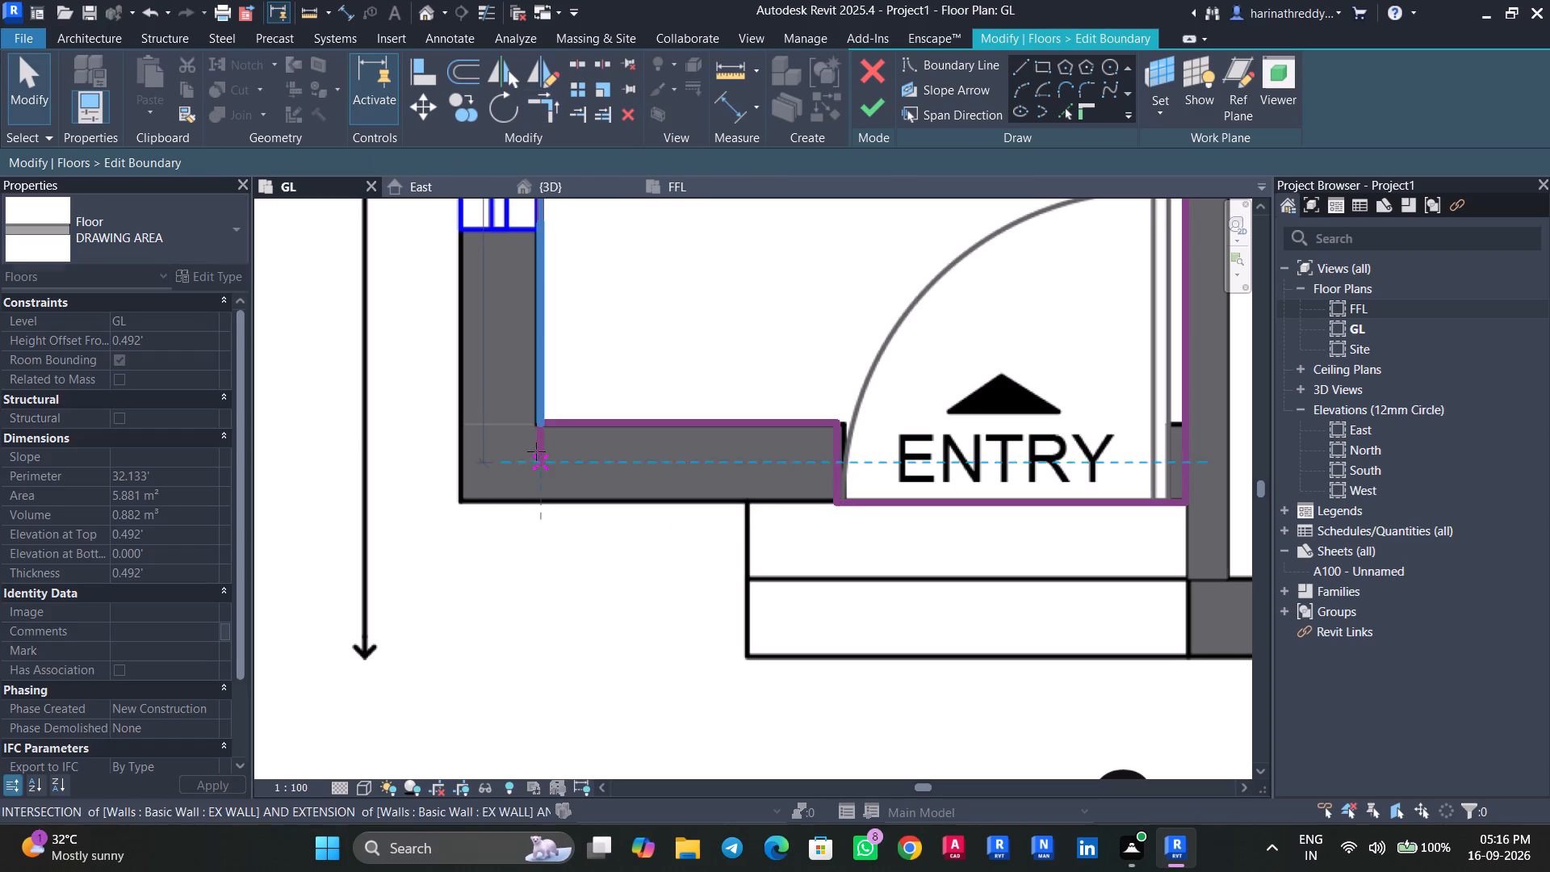
pyautogui.moveTo(536, 451); pyautogui.dragTo(535, 422)
pyautogui.press('Escape')
pyautogui.scroll(-4, 567, 571)
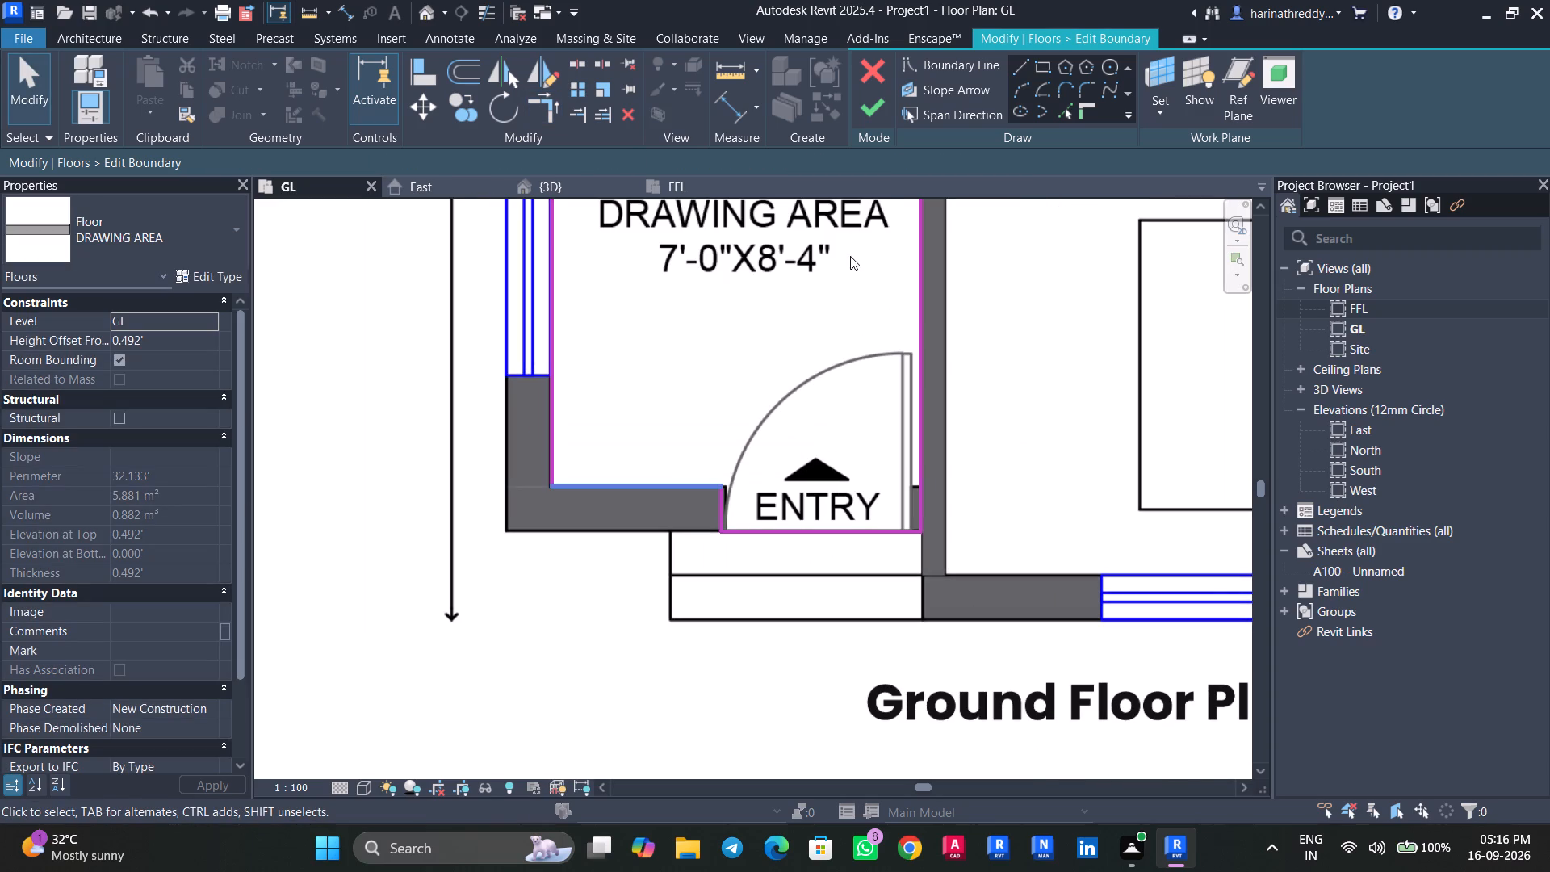
pyautogui.click(865, 113)
# Examine the entry floor at the door threshold and the whole house exterior in the 3D view.
pyautogui.click(557, 189)
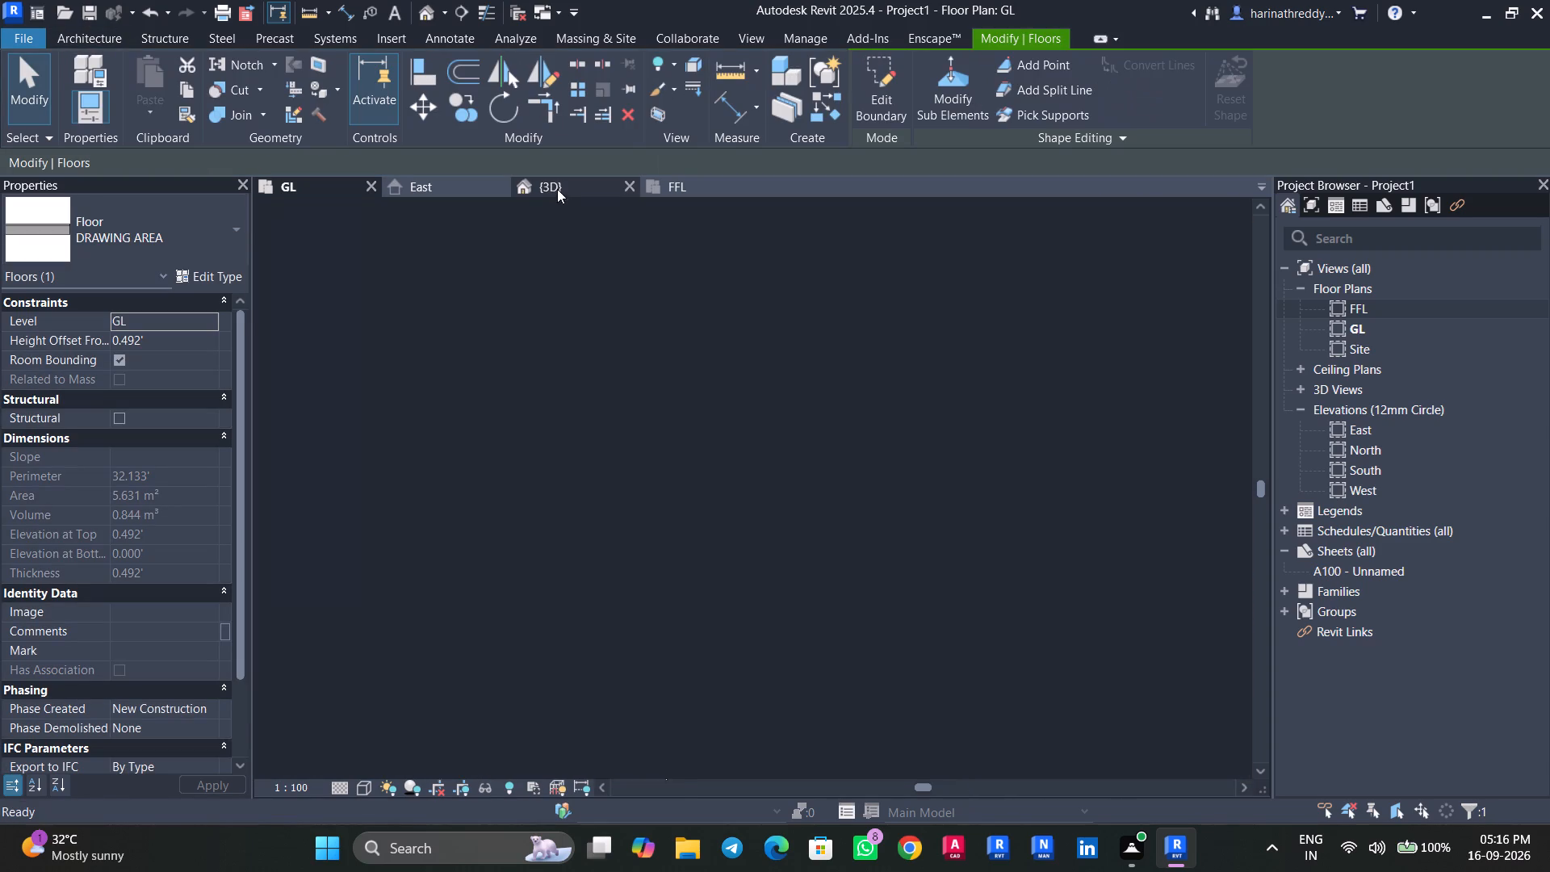
pyautogui.press('Escape')
pyautogui.keyDown('shift'); pyautogui.moveTo(710, 599); pyautogui.dragTo(700, 743, button='middle'); pyautogui.keyUp('shift')
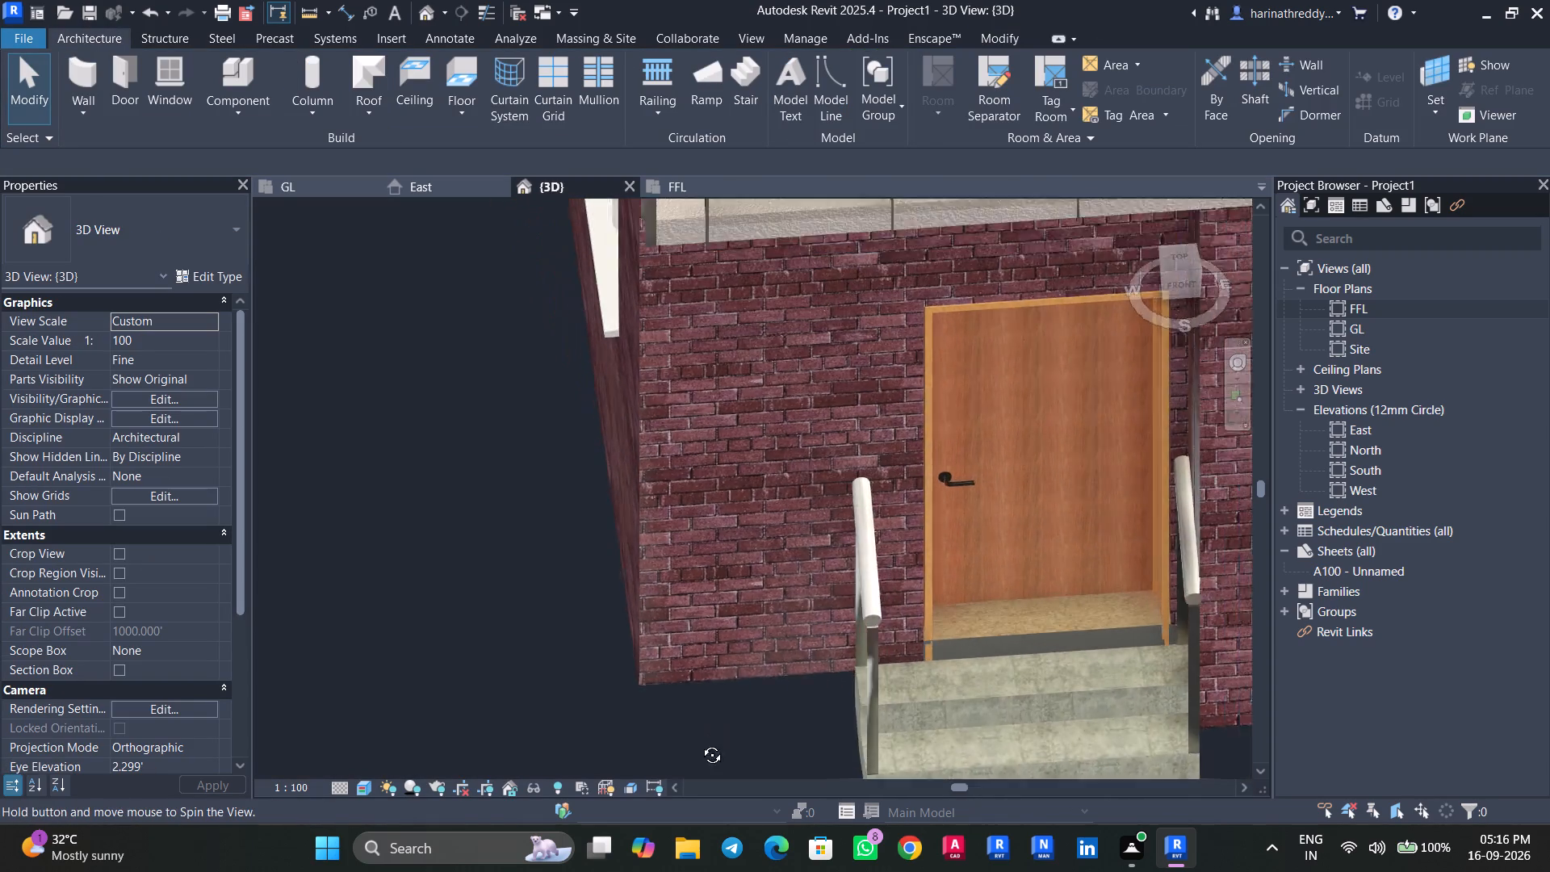
pyautogui.keyDown('shift'); pyautogui.moveTo(700, 743); pyautogui.dragTo(718, 595, button='middle'); pyautogui.keyUp('shift')
pyautogui.scroll(-10, 706, 601)
pyautogui.scroll(-3, 495, 622)
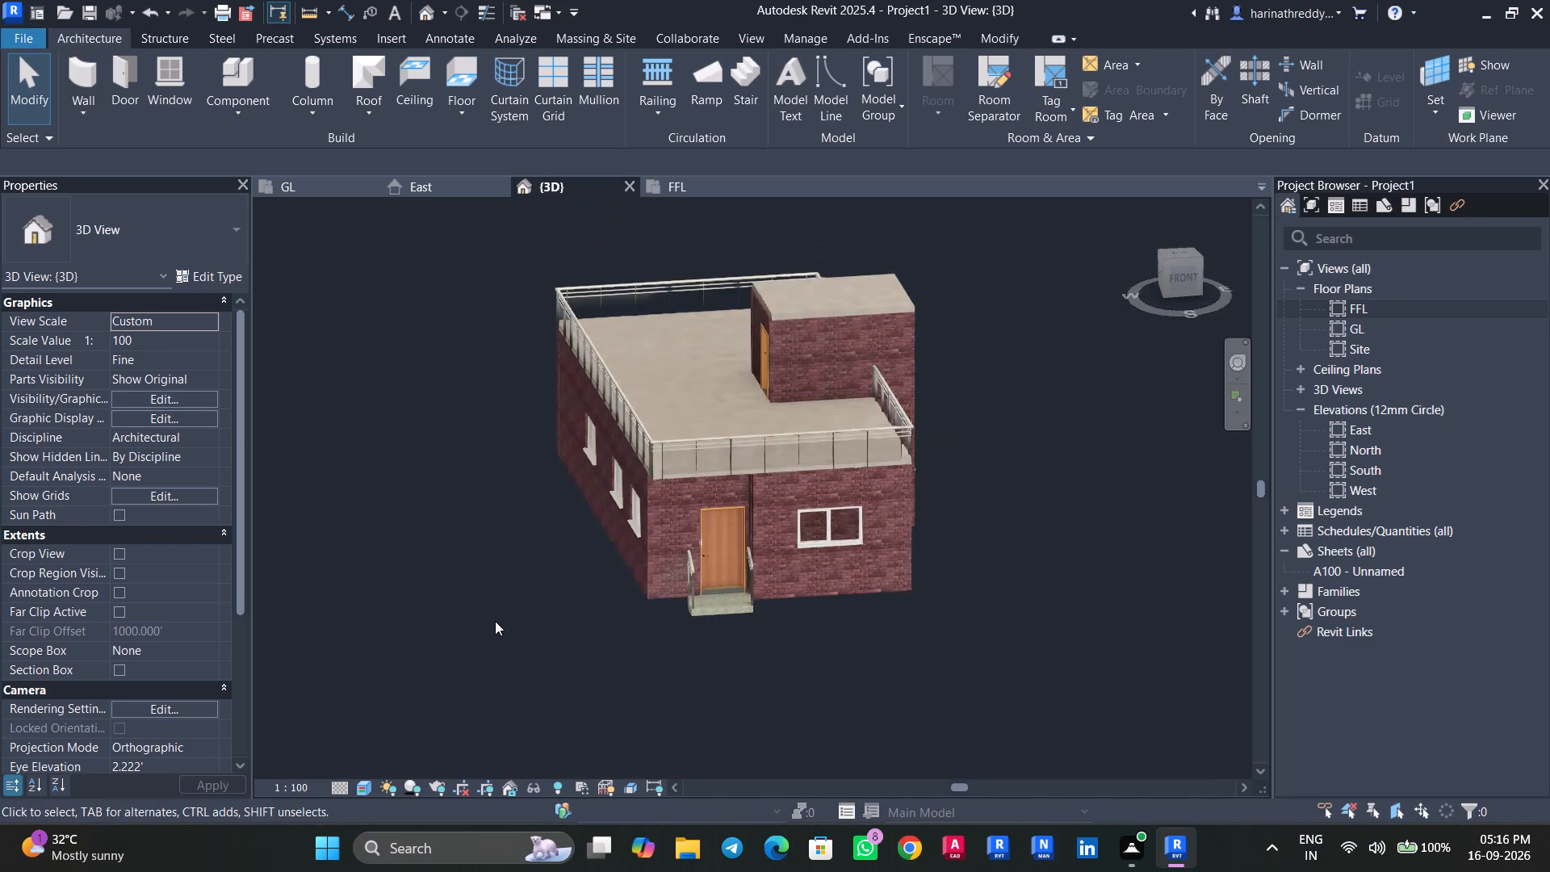
pyautogui.keyDown('shift'); pyautogui.moveTo(505, 646); pyautogui.dragTo(718, 577, button='middle'); pyautogui.keyUp('shift')
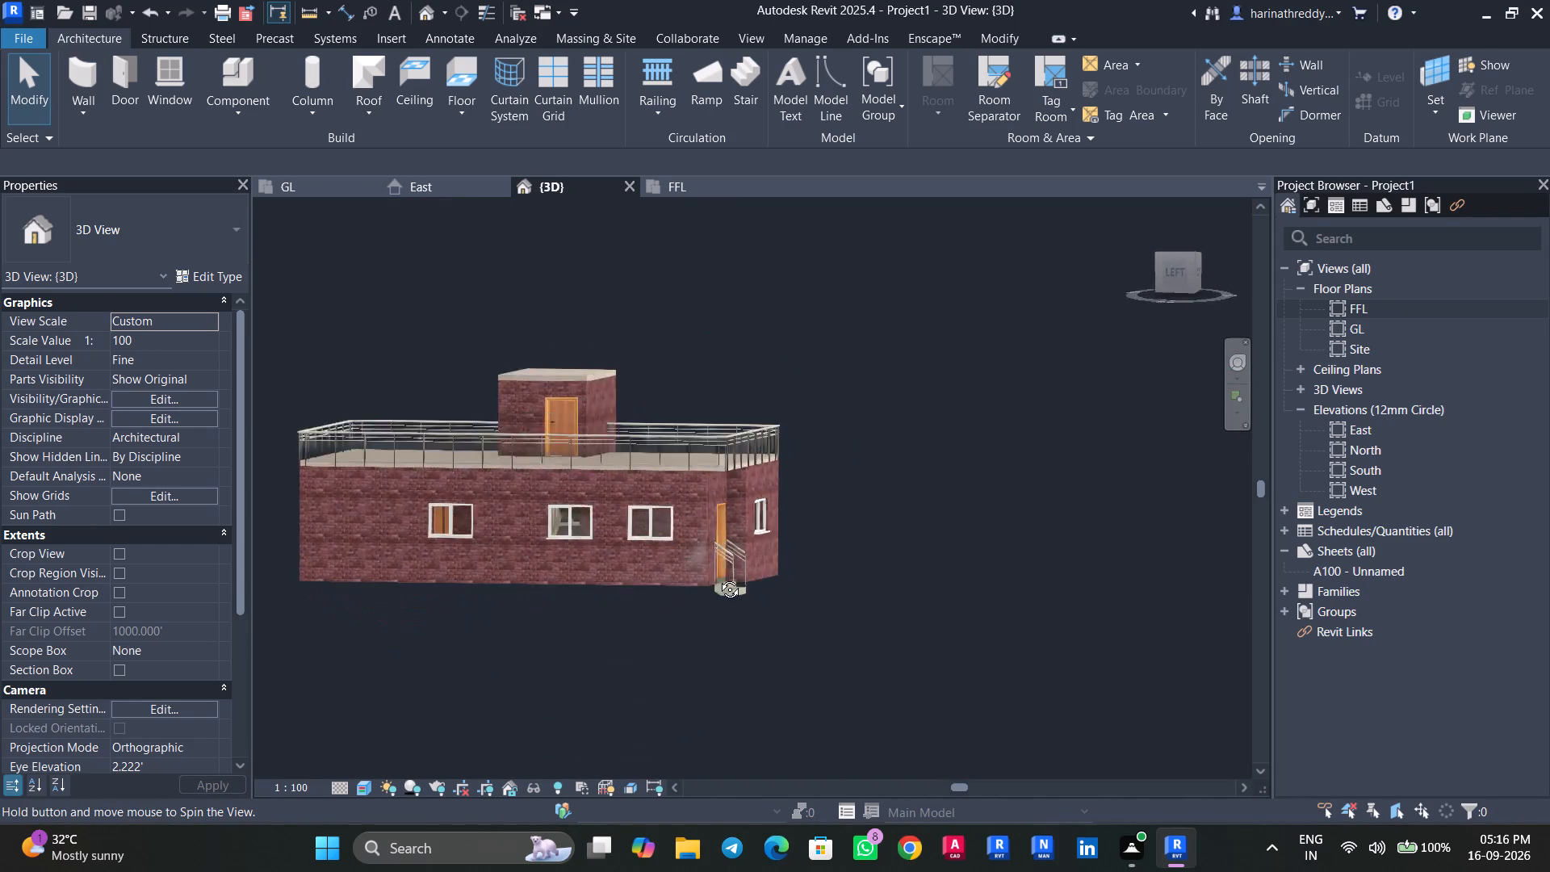
pyautogui.keyDown('shift'); pyautogui.moveTo(718, 577); pyautogui.dragTo(592, 700, button='middle'); pyautogui.keyUp('shift')
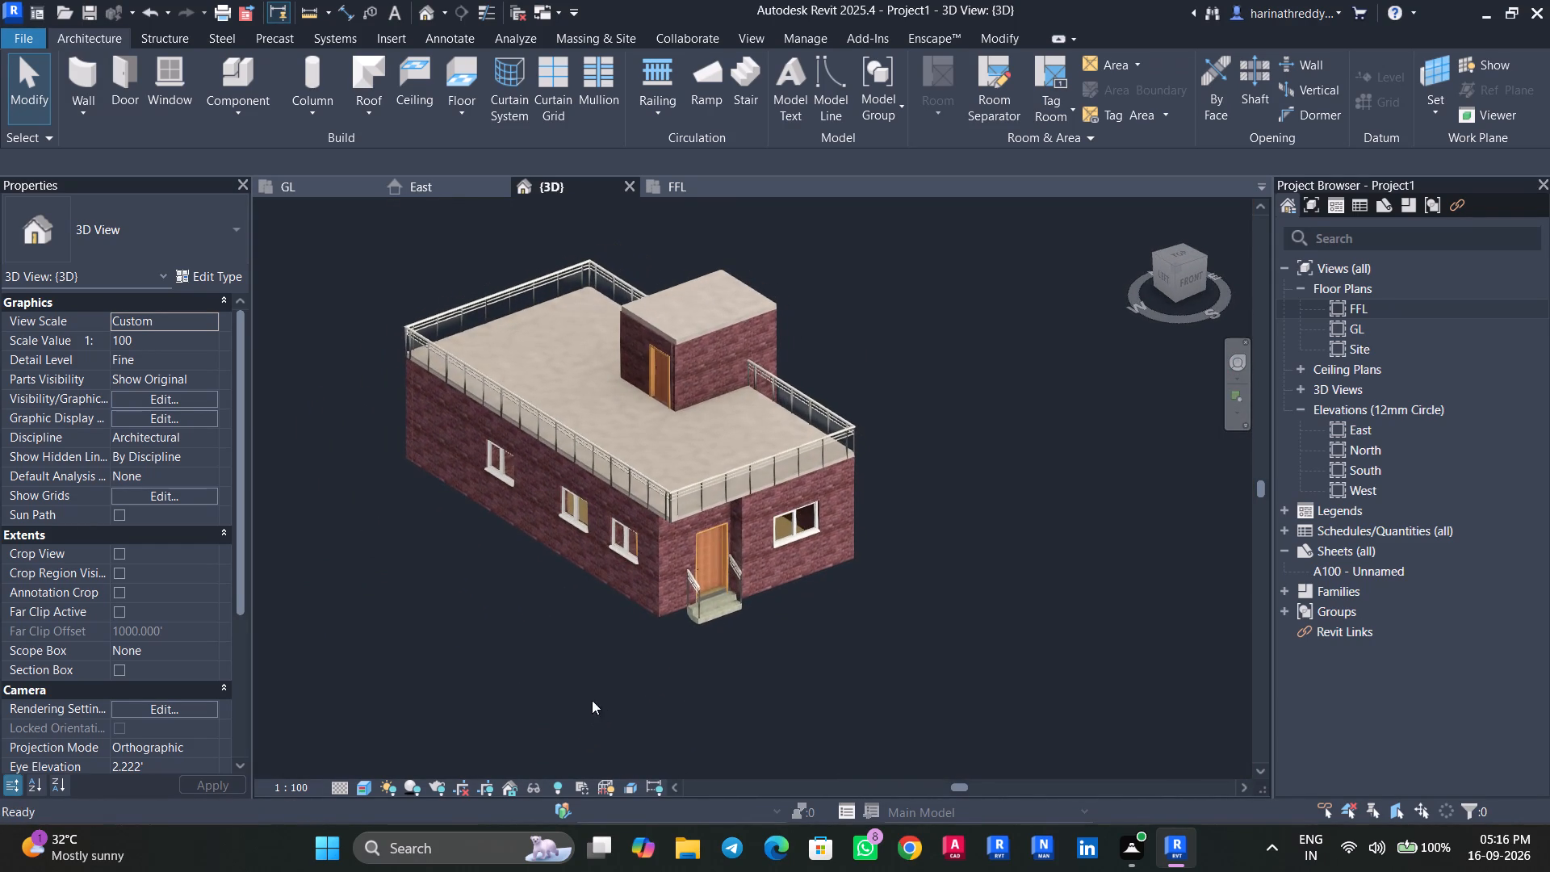
pyautogui.keyDown('shift'); pyautogui.moveTo(592, 700); pyautogui.dragTo(590, 703, button='middle'); pyautogui.keyUp('shift')
# Start a sketched toposolid on the GL plan with a rectangular boundary, using the Grassland - 1200mm type.
pyautogui.click(325, 187)
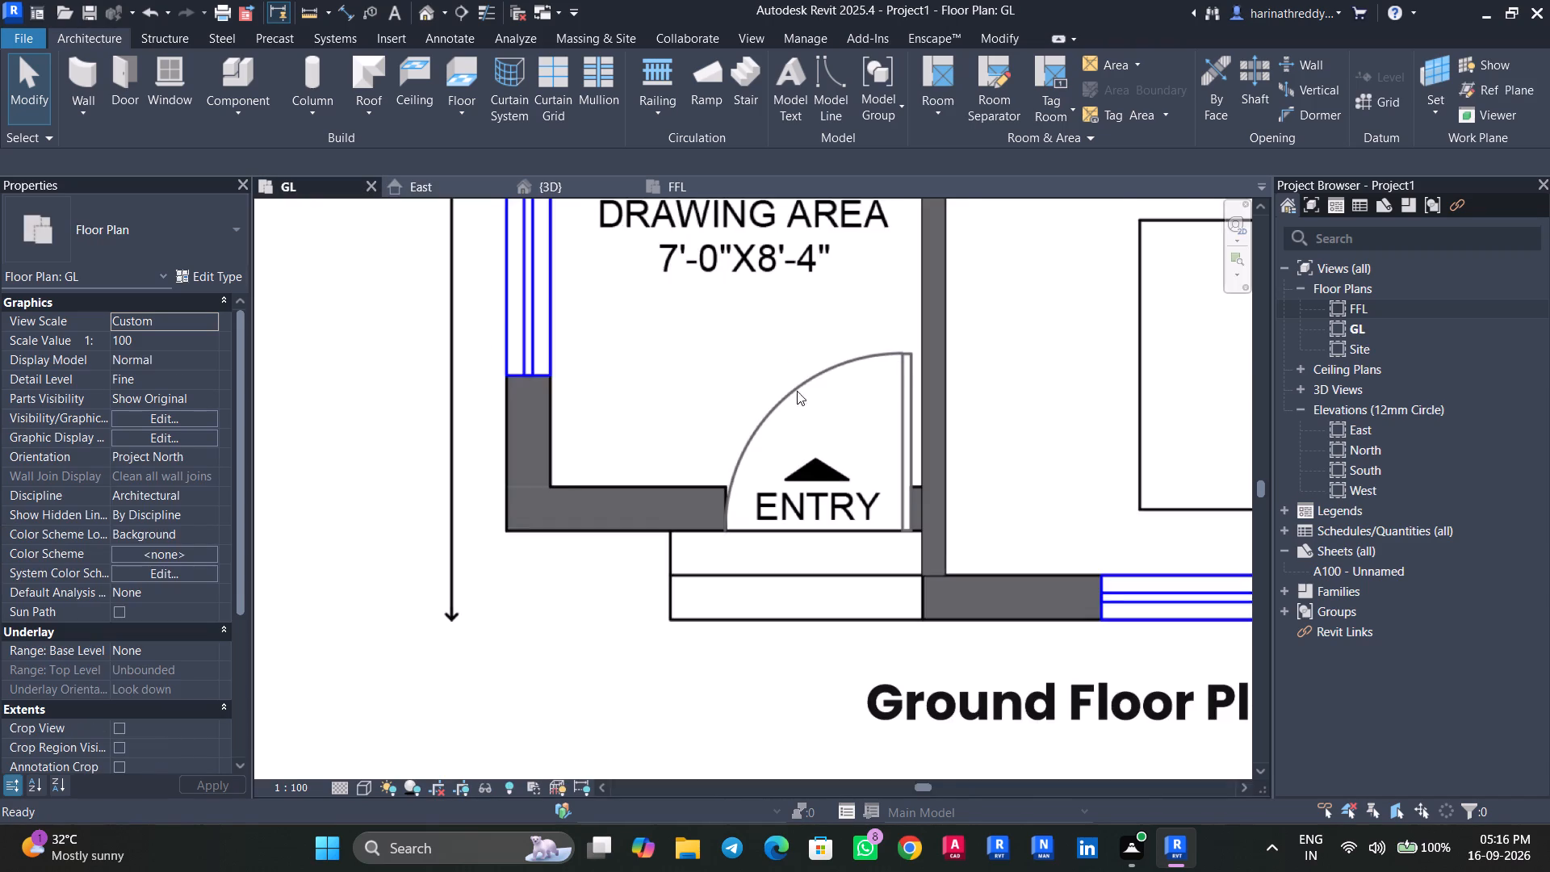
pyautogui.scroll(-13, 800, 405)
pyautogui.moveTo(845, 363); pyautogui.dragTo(851, 539, button='middle')
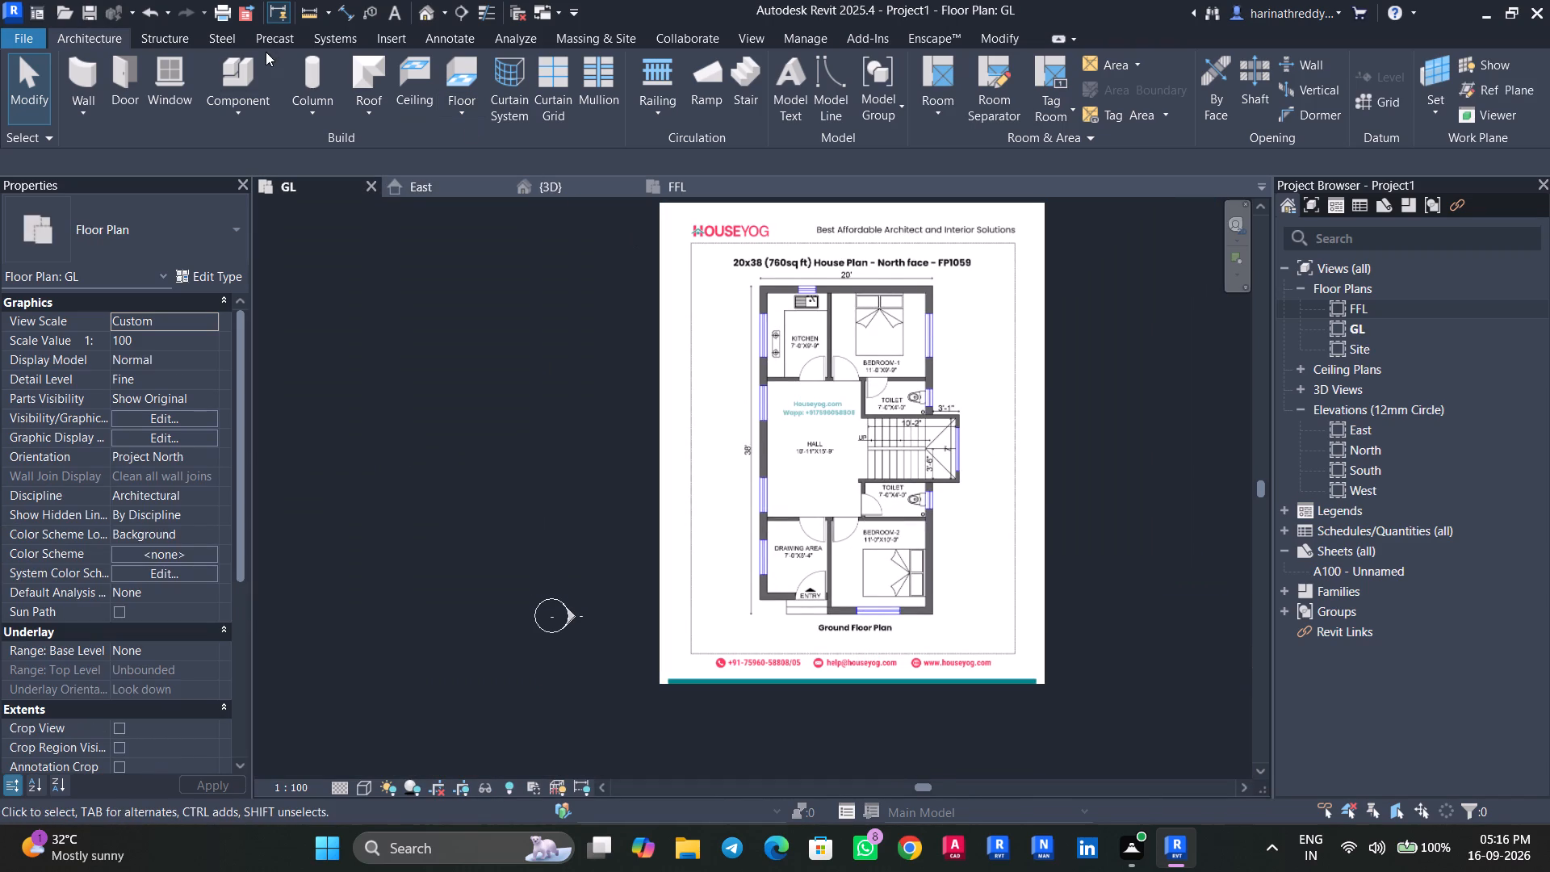
pyautogui.click(375, 41)
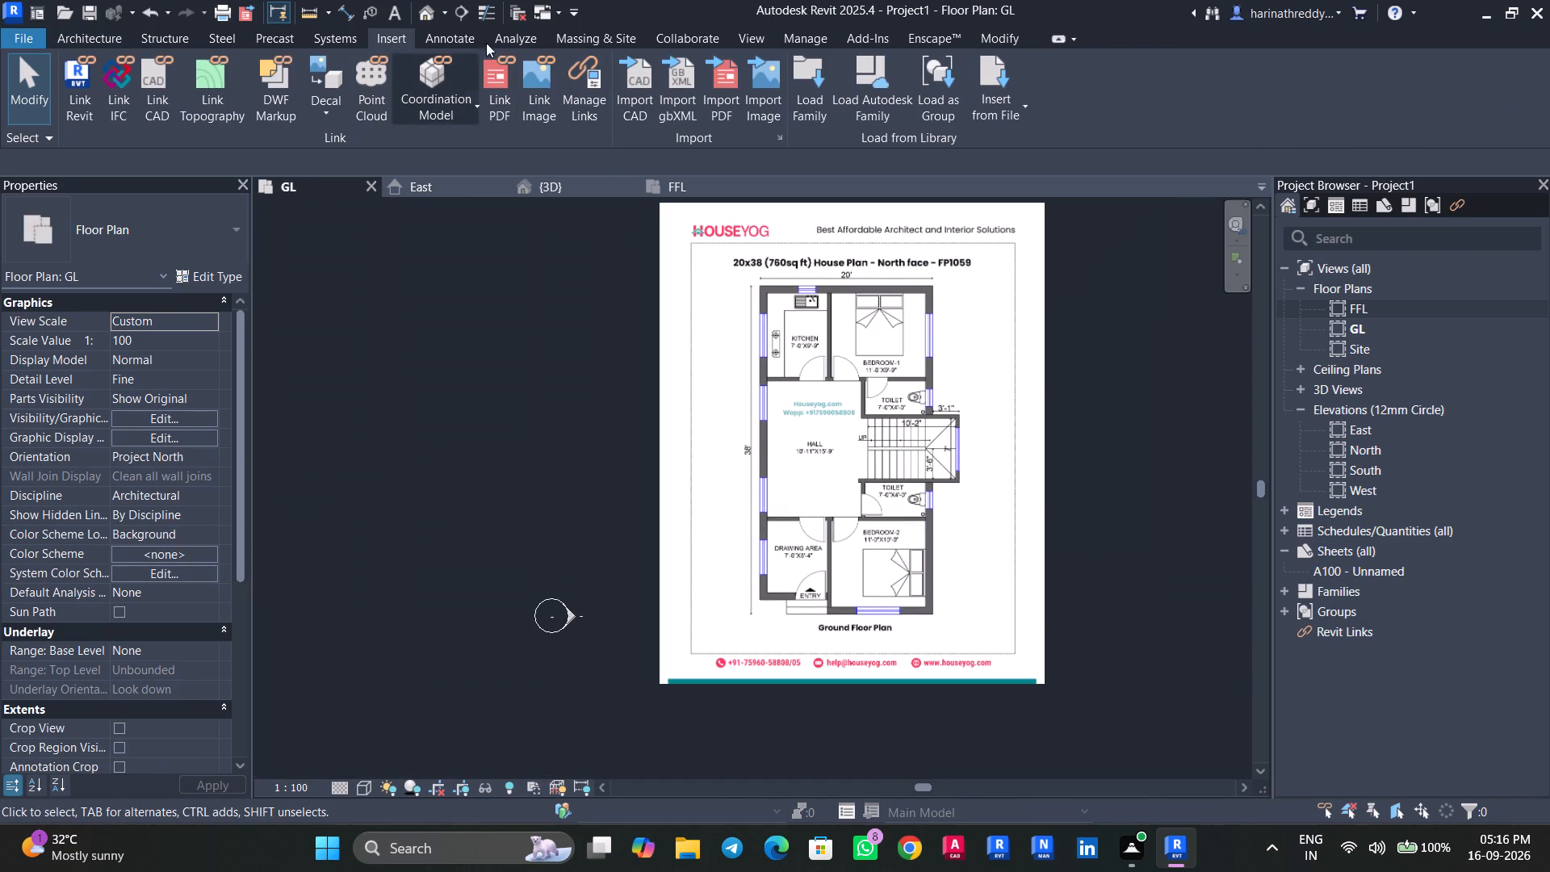
pyautogui.click(581, 40)
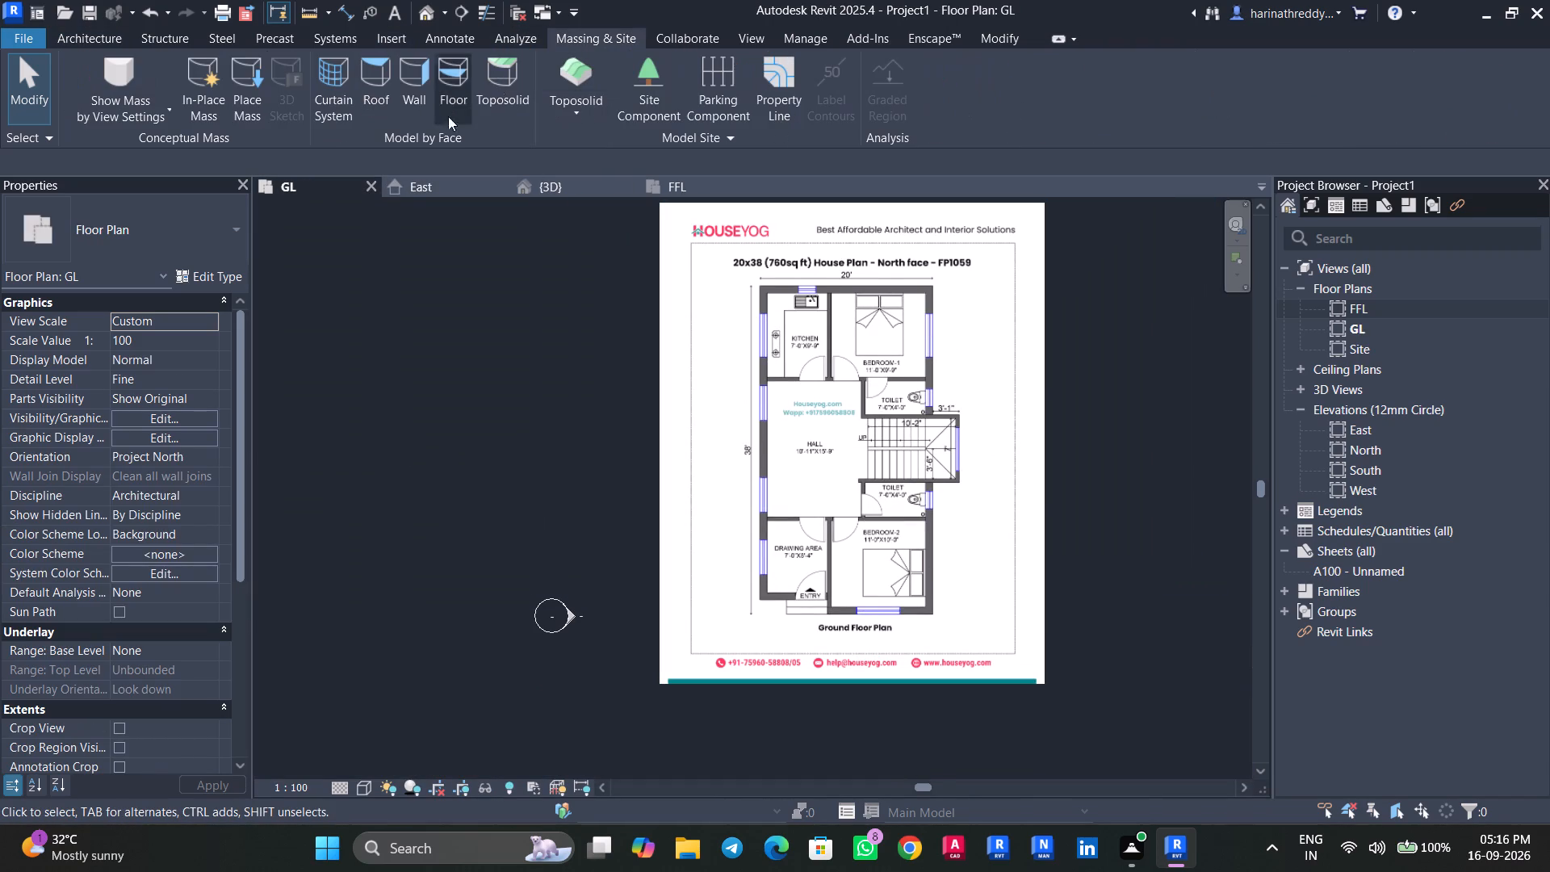
pyautogui.click(574, 123)
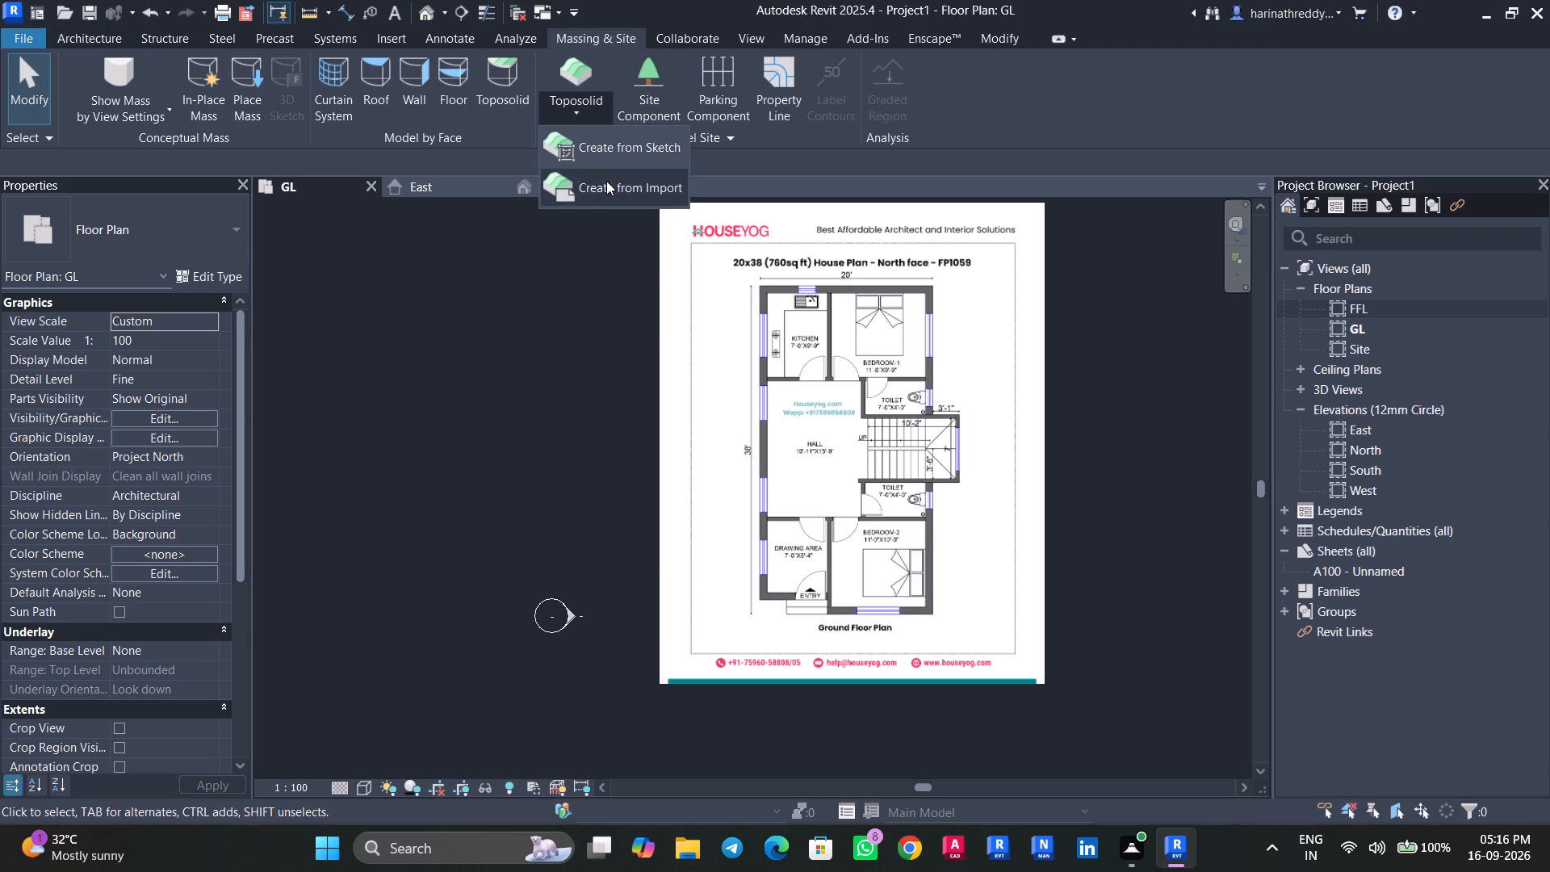
pyautogui.click(617, 141)
pyautogui.click(1045, 66)
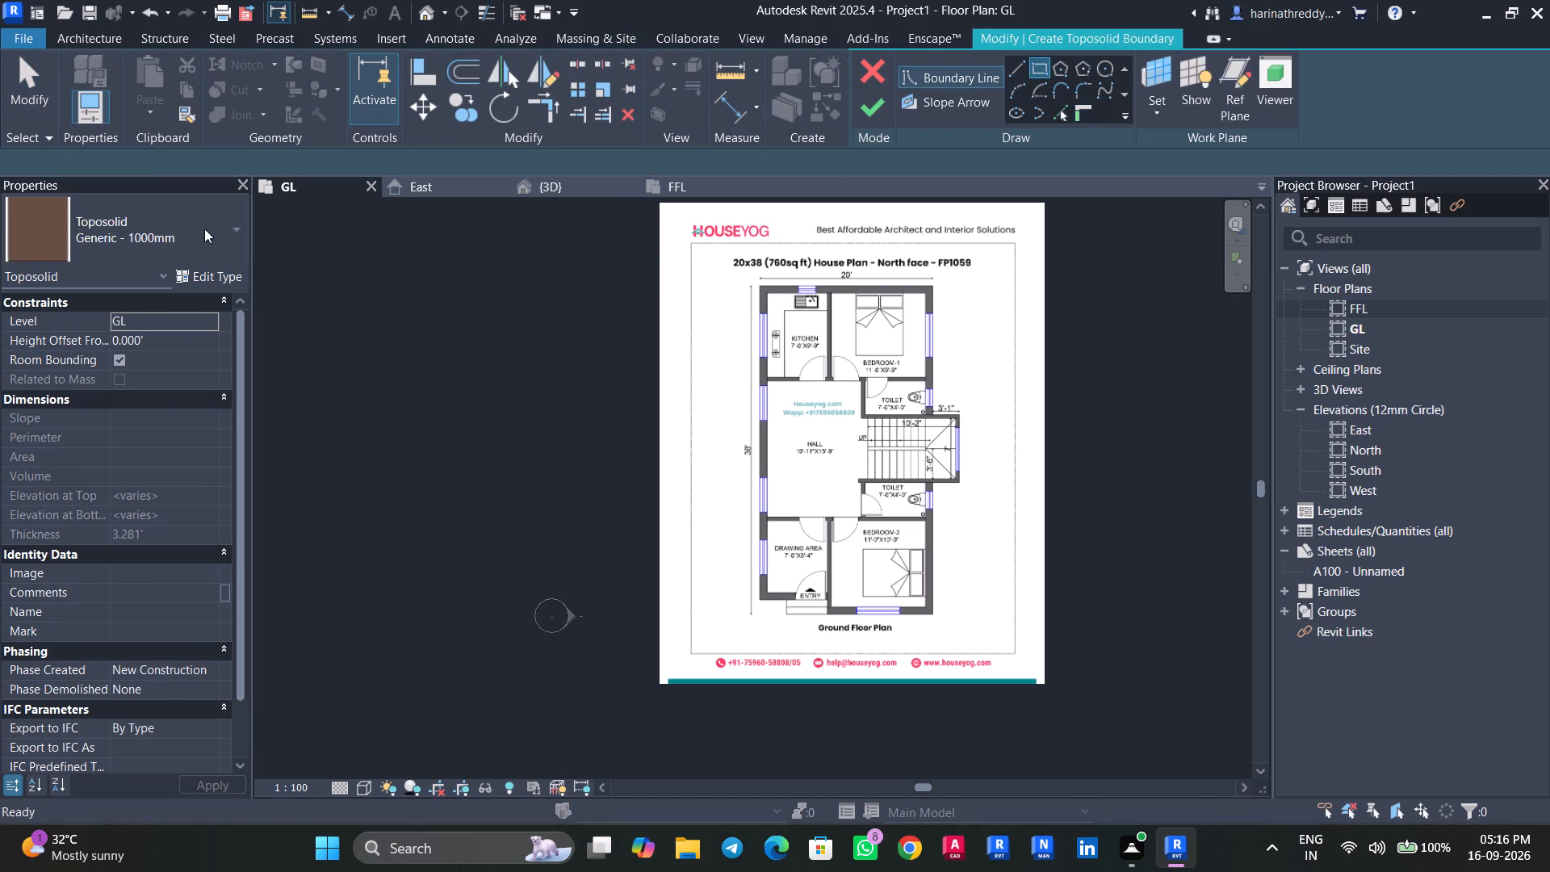
pyautogui.click(35, 224)
pyautogui.click(102, 376)
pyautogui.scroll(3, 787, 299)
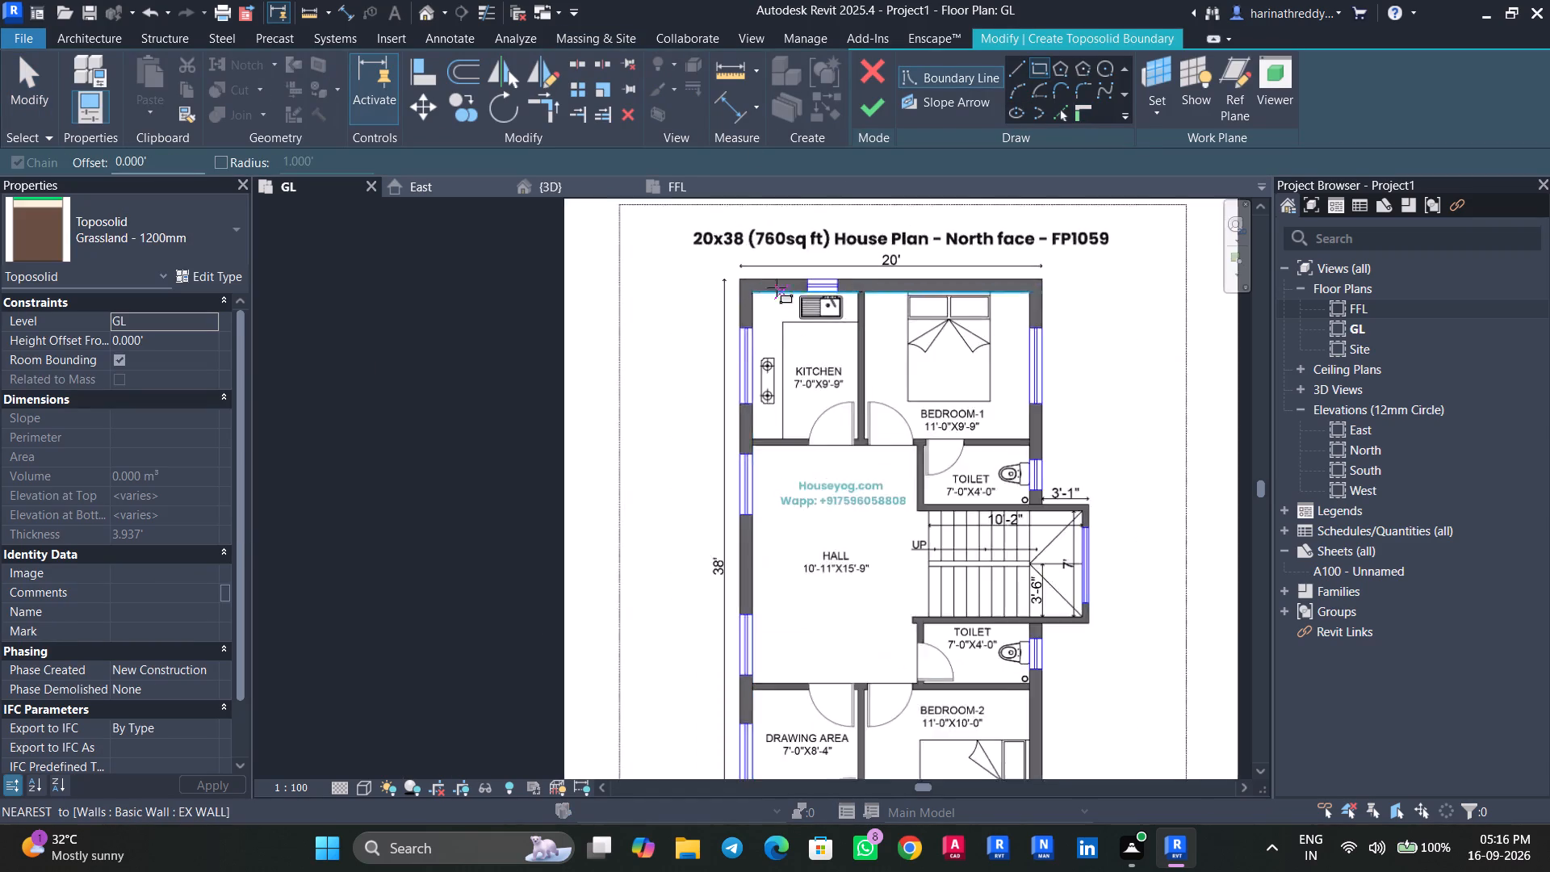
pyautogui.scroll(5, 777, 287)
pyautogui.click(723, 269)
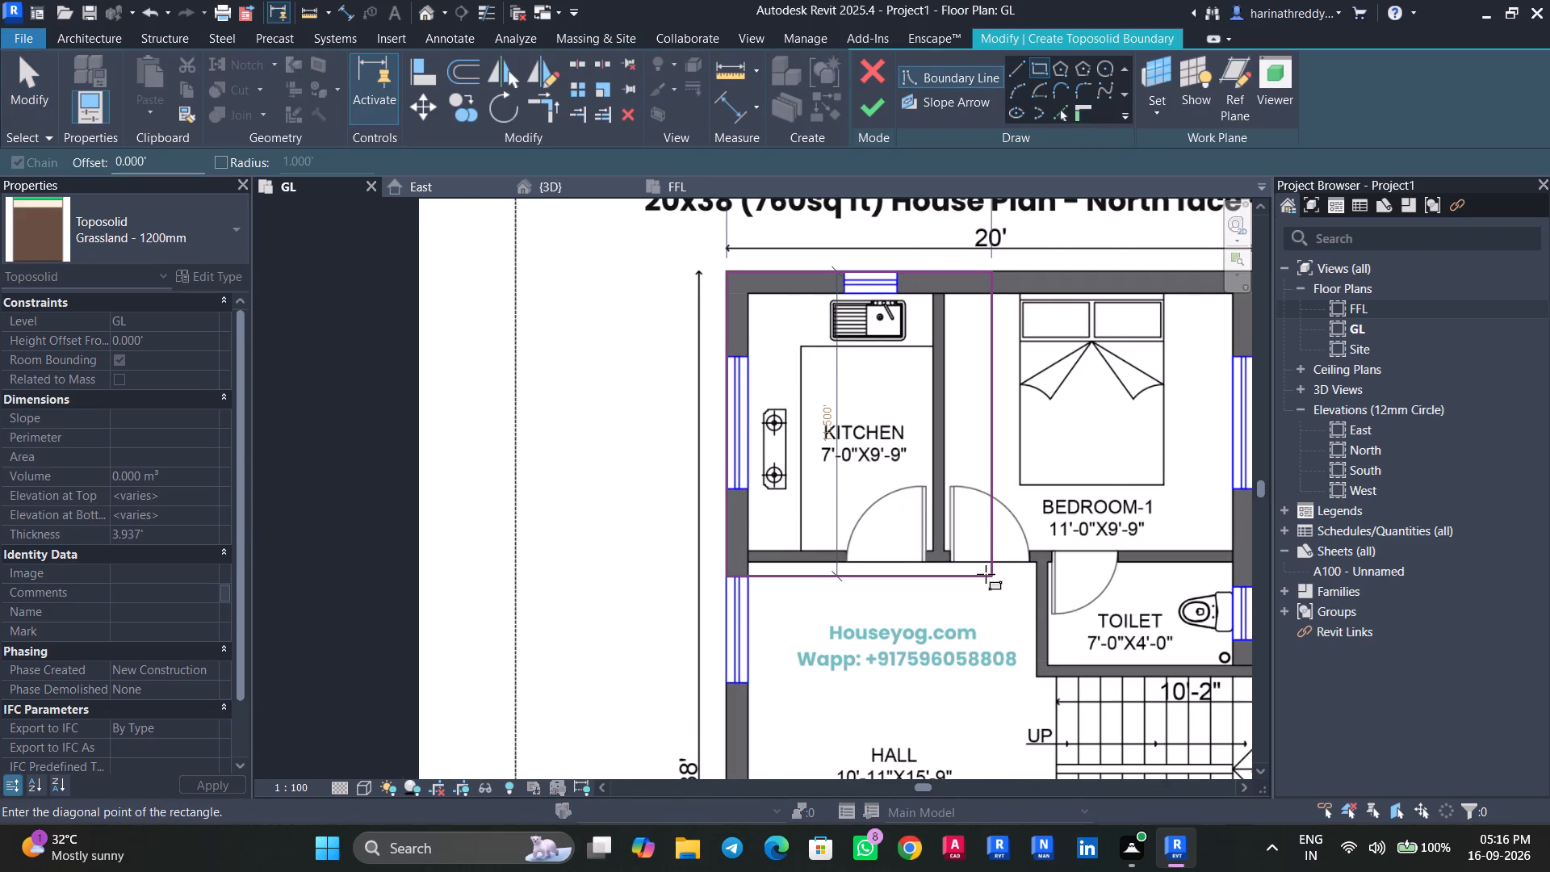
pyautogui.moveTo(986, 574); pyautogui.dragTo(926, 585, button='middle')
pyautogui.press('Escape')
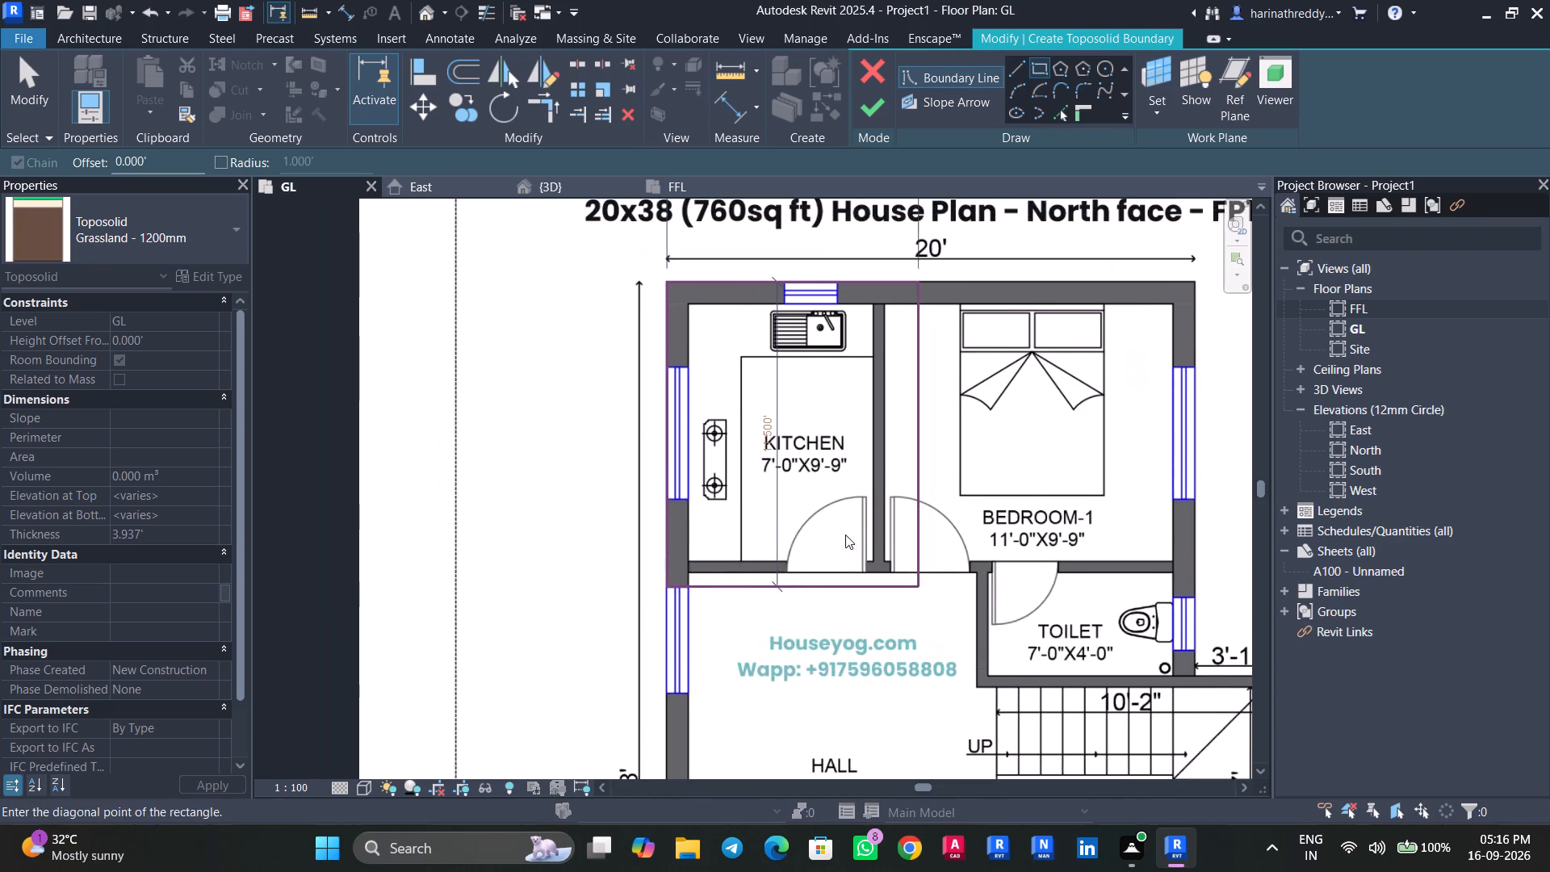
# Sketch the toposolid boundary as a rectangle around the whole house, with a margin and about 134' perimeter, and finish it.
pyautogui.click(668, 224)
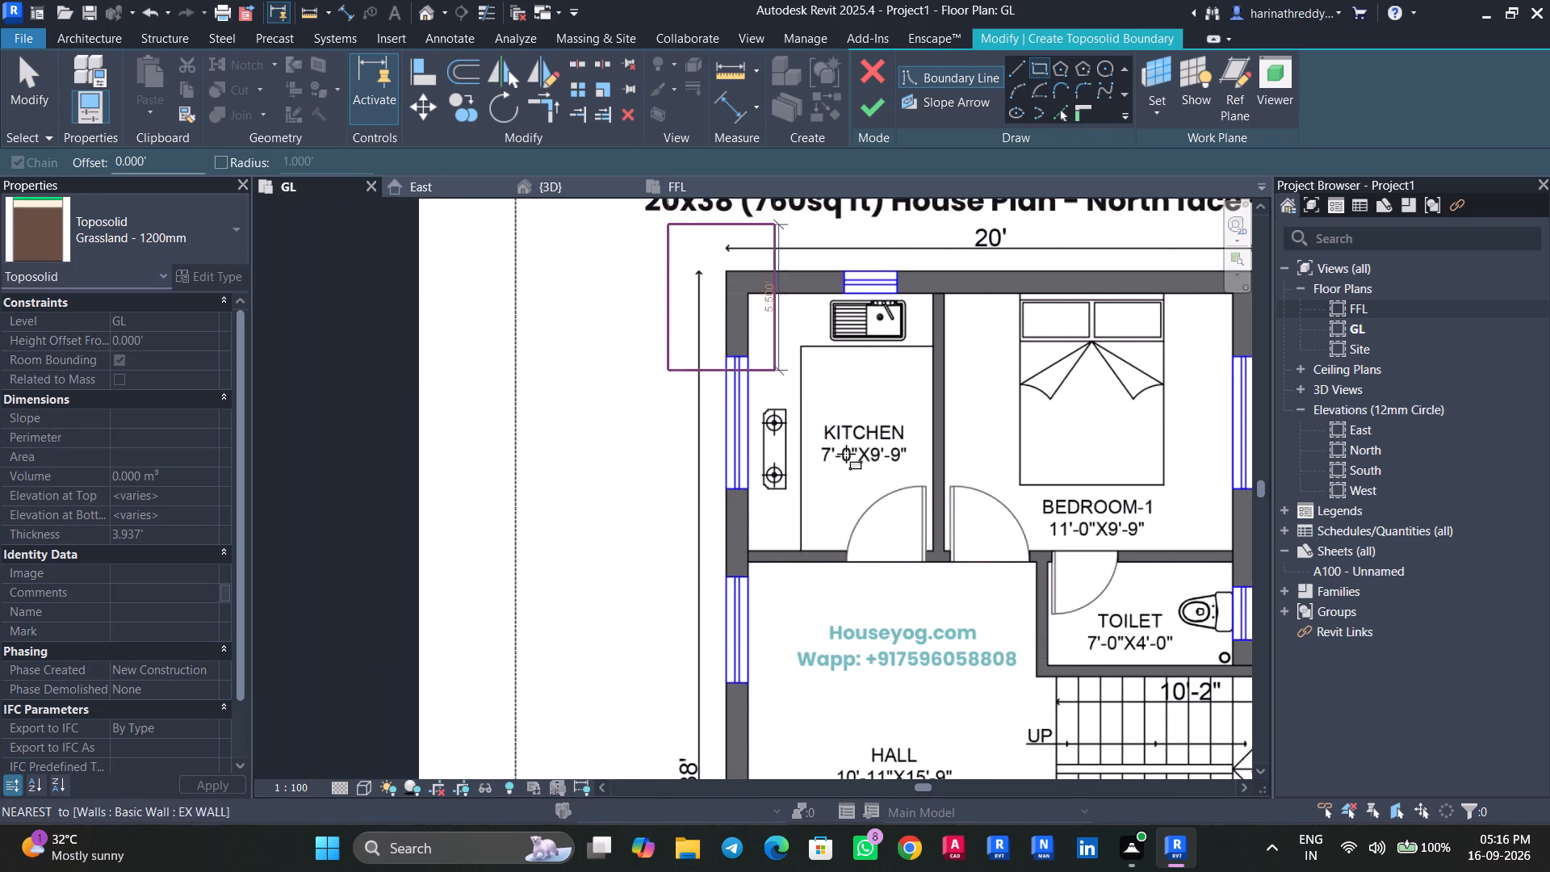
pyautogui.moveTo(1056, 636); pyautogui.dragTo(813, 363, button='middle')
pyautogui.moveTo(1108, 683); pyautogui.dragTo(1038, 488, button='middle')
pyautogui.moveTo(1038, 488); pyautogui.dragTo(1040, 542, button='middle')
pyautogui.moveTo(1007, 626); pyautogui.dragTo(1064, 353, button='middle')
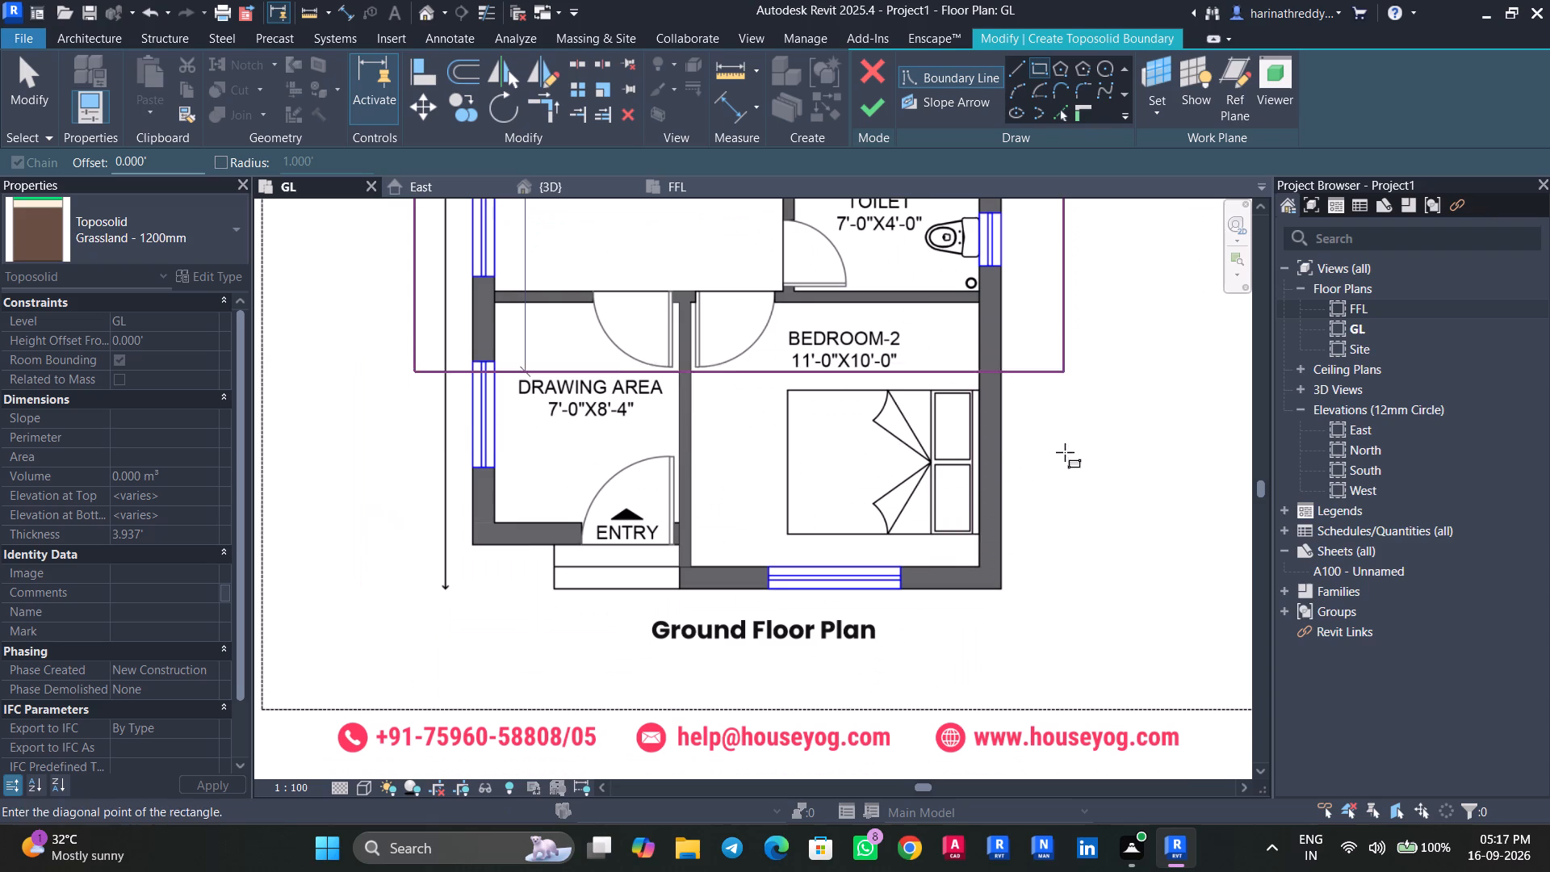
pyautogui.click(1069, 665)
pyautogui.click(871, 110)
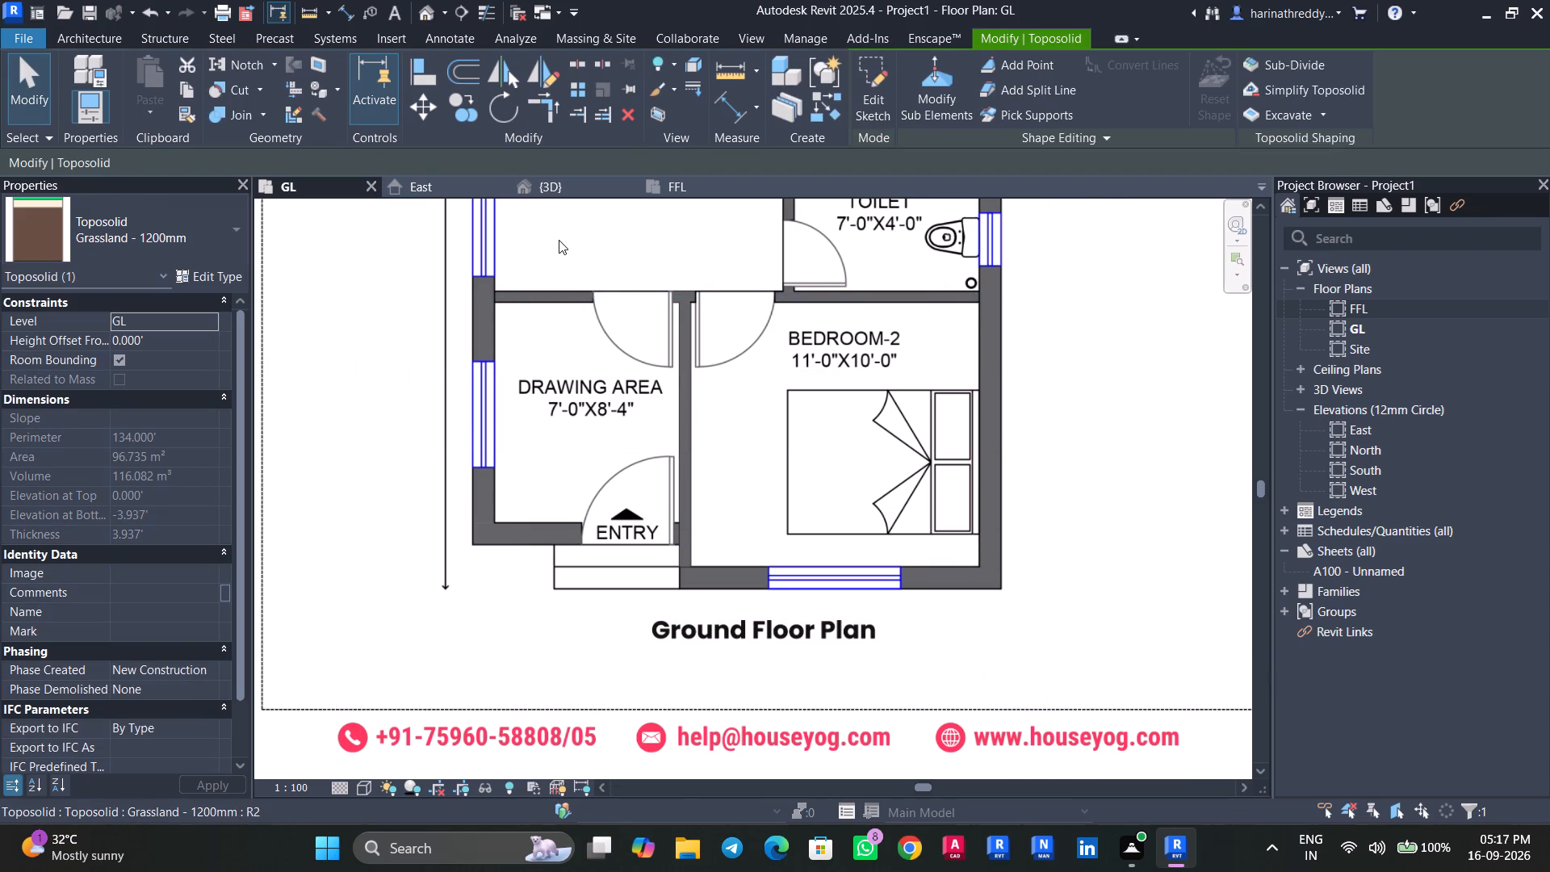
# Set the grassland toposolid's height offset from level GL to -1' in the 3D view.
pyautogui.click(554, 192)
pyautogui.press('Escape')
pyautogui.press('Escape')
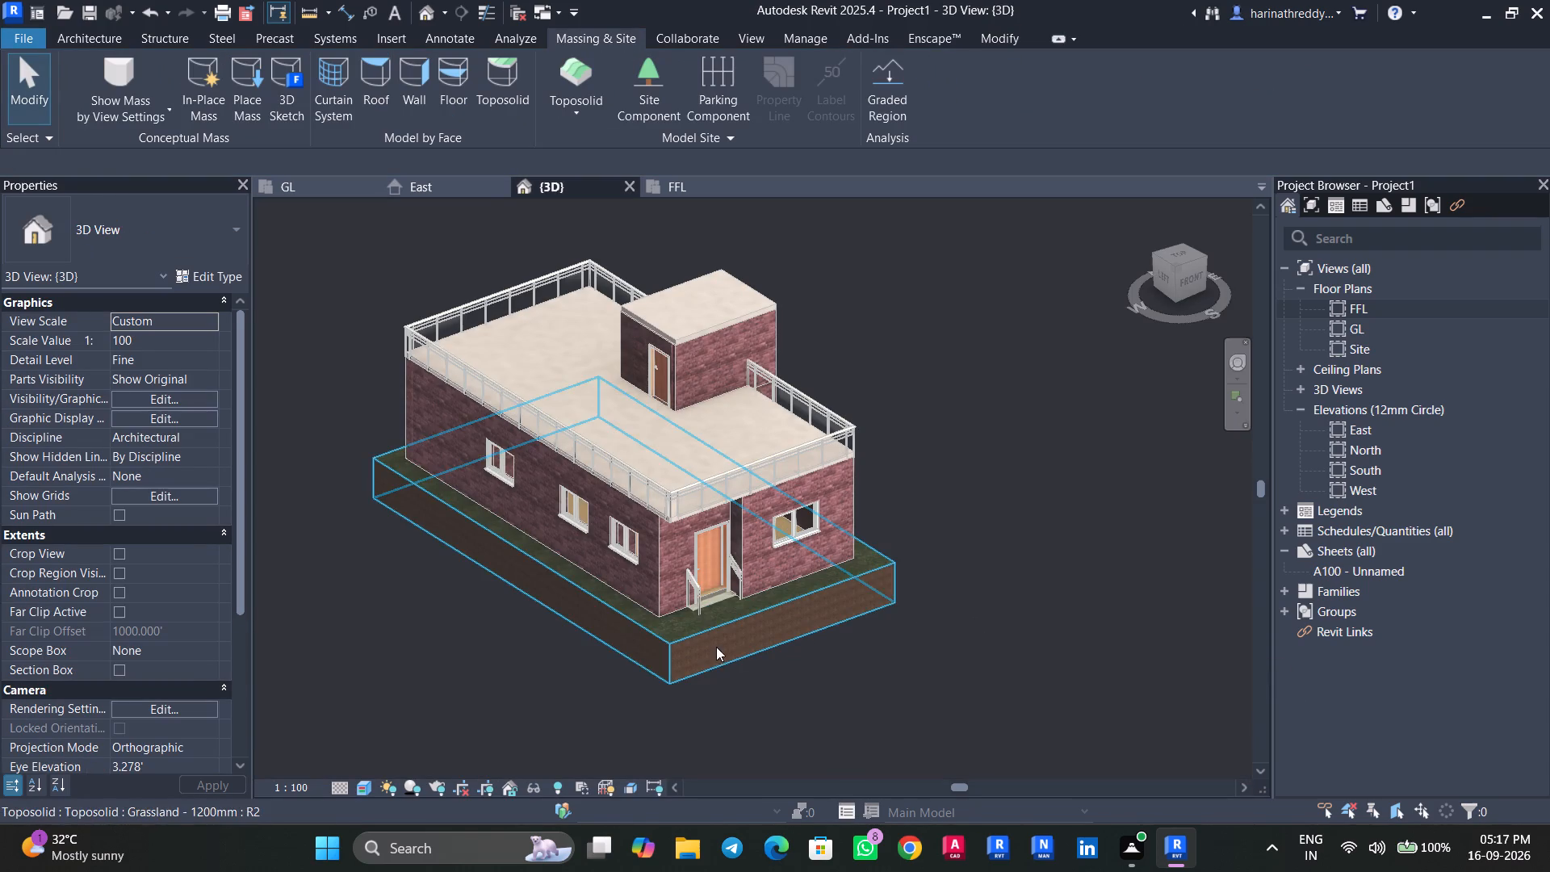
pyautogui.click(726, 624)
pyautogui.click(179, 344)
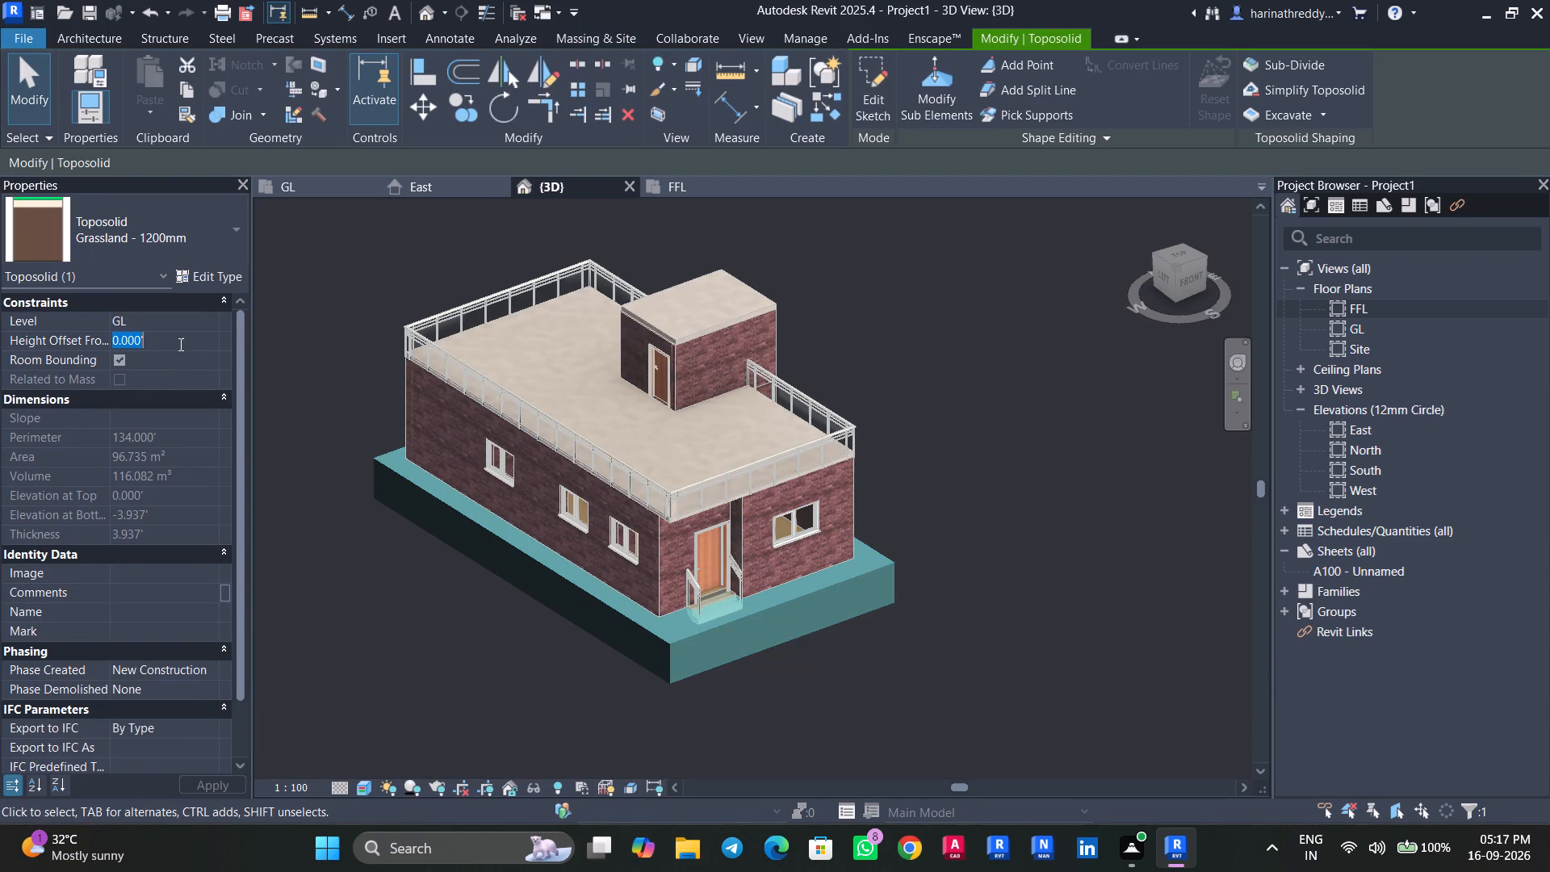
pyautogui.write("-1'")
pyautogui.press('Return')
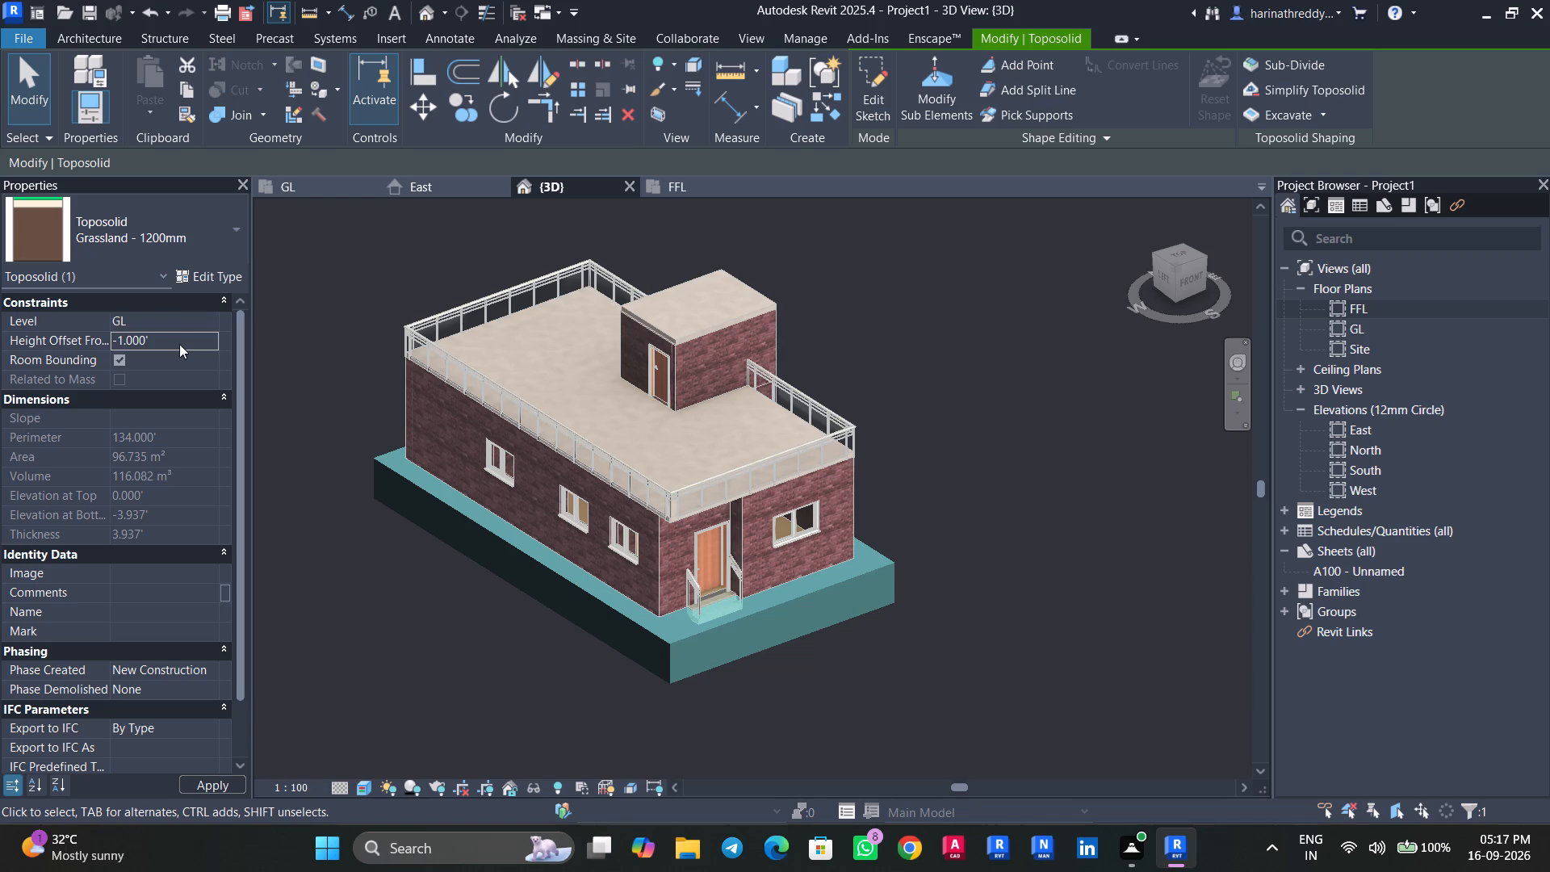
pyautogui.press('Escape')
pyautogui.press('Escape')
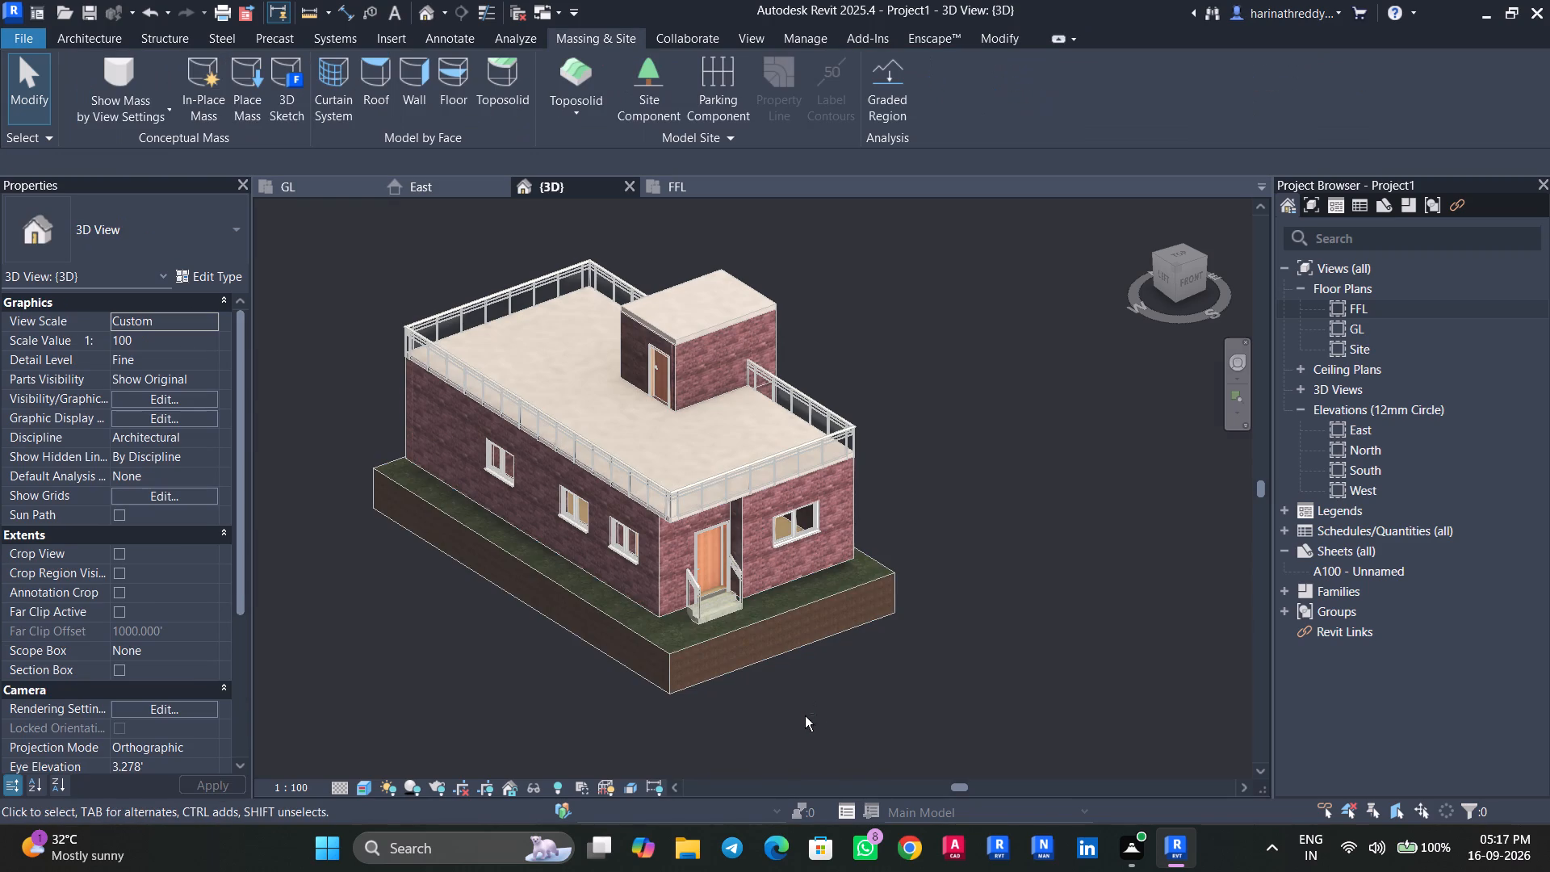
# From the left side view, extend the base of the long EX WALL down to the toposolid's top surface.
pyautogui.keyDown('shift'); pyautogui.moveTo(807, 717); pyautogui.dragTo(951, 584, button='middle'); pyautogui.keyUp('shift')
pyautogui.click(1177, 268)
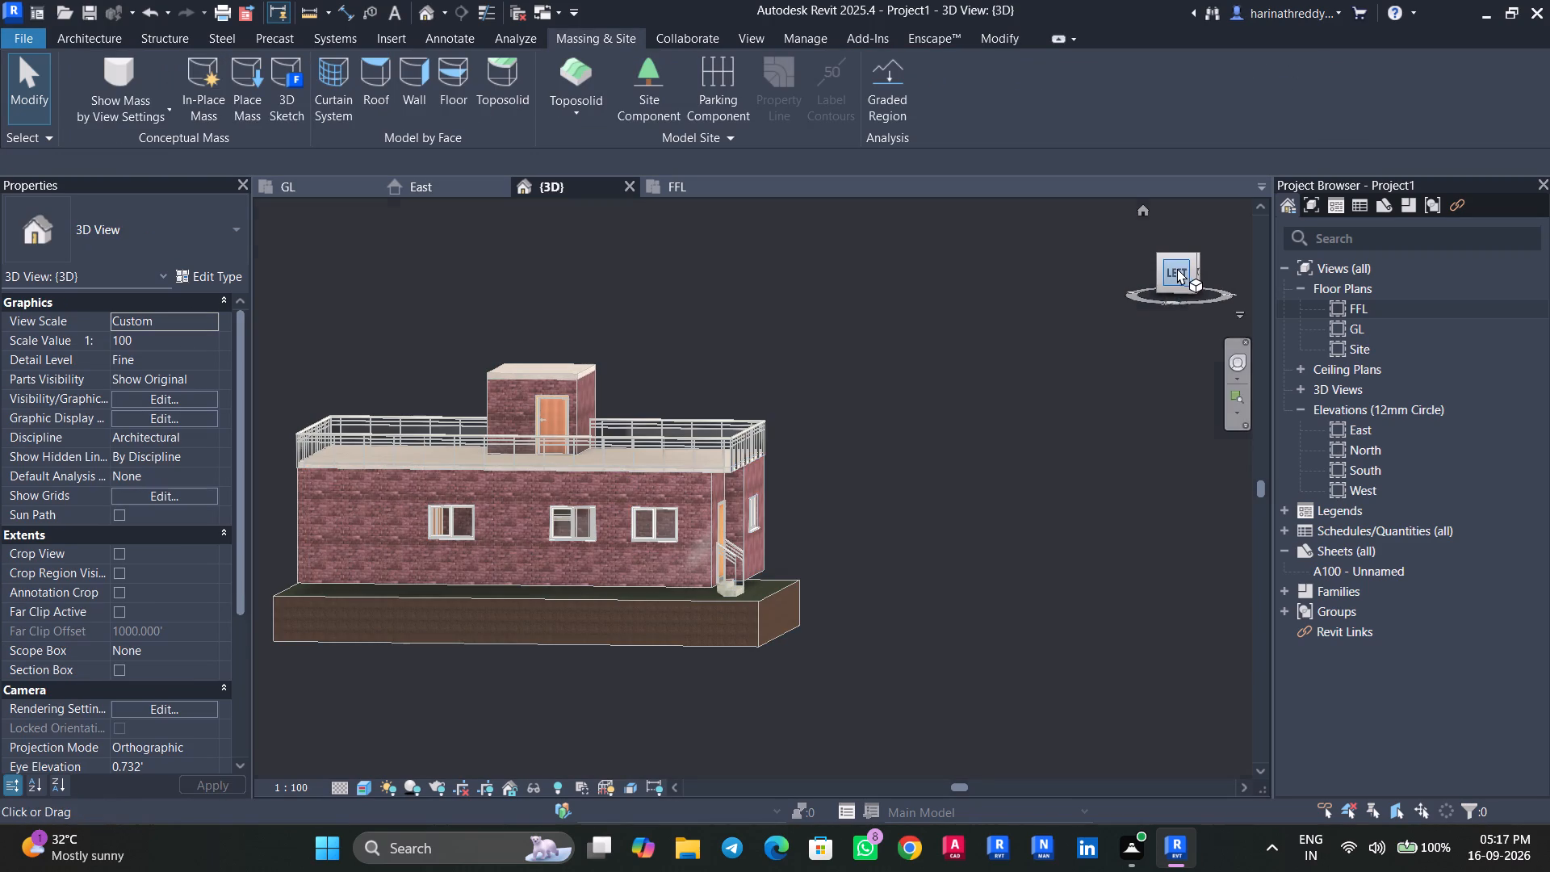
pyautogui.scroll(5, 735, 524)
pyautogui.click(746, 546)
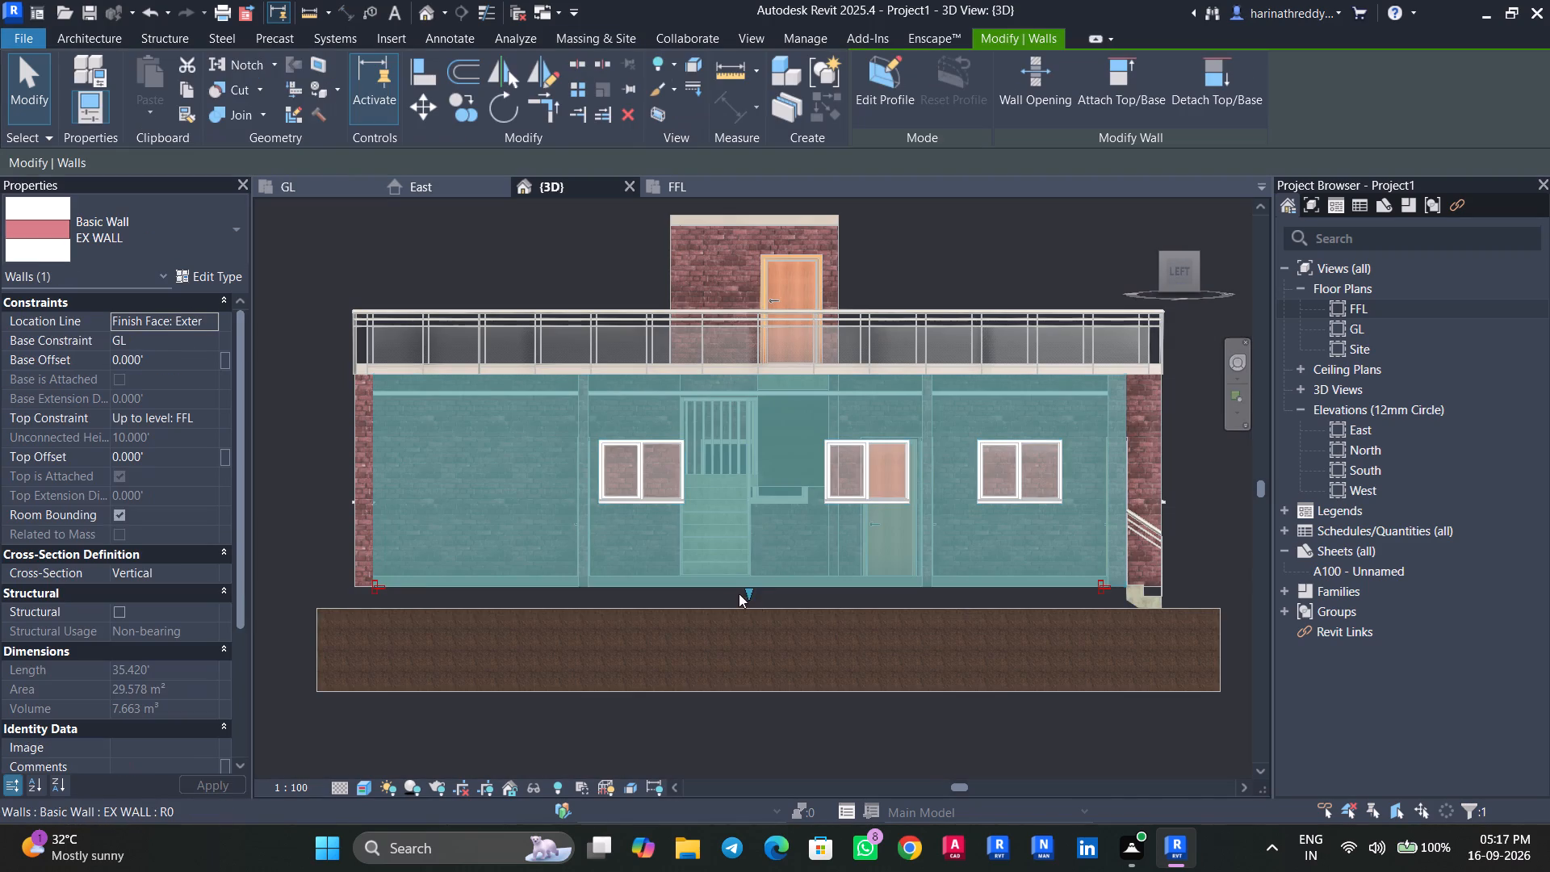
pyautogui.moveTo(748, 588); pyautogui.dragTo(749, 607)
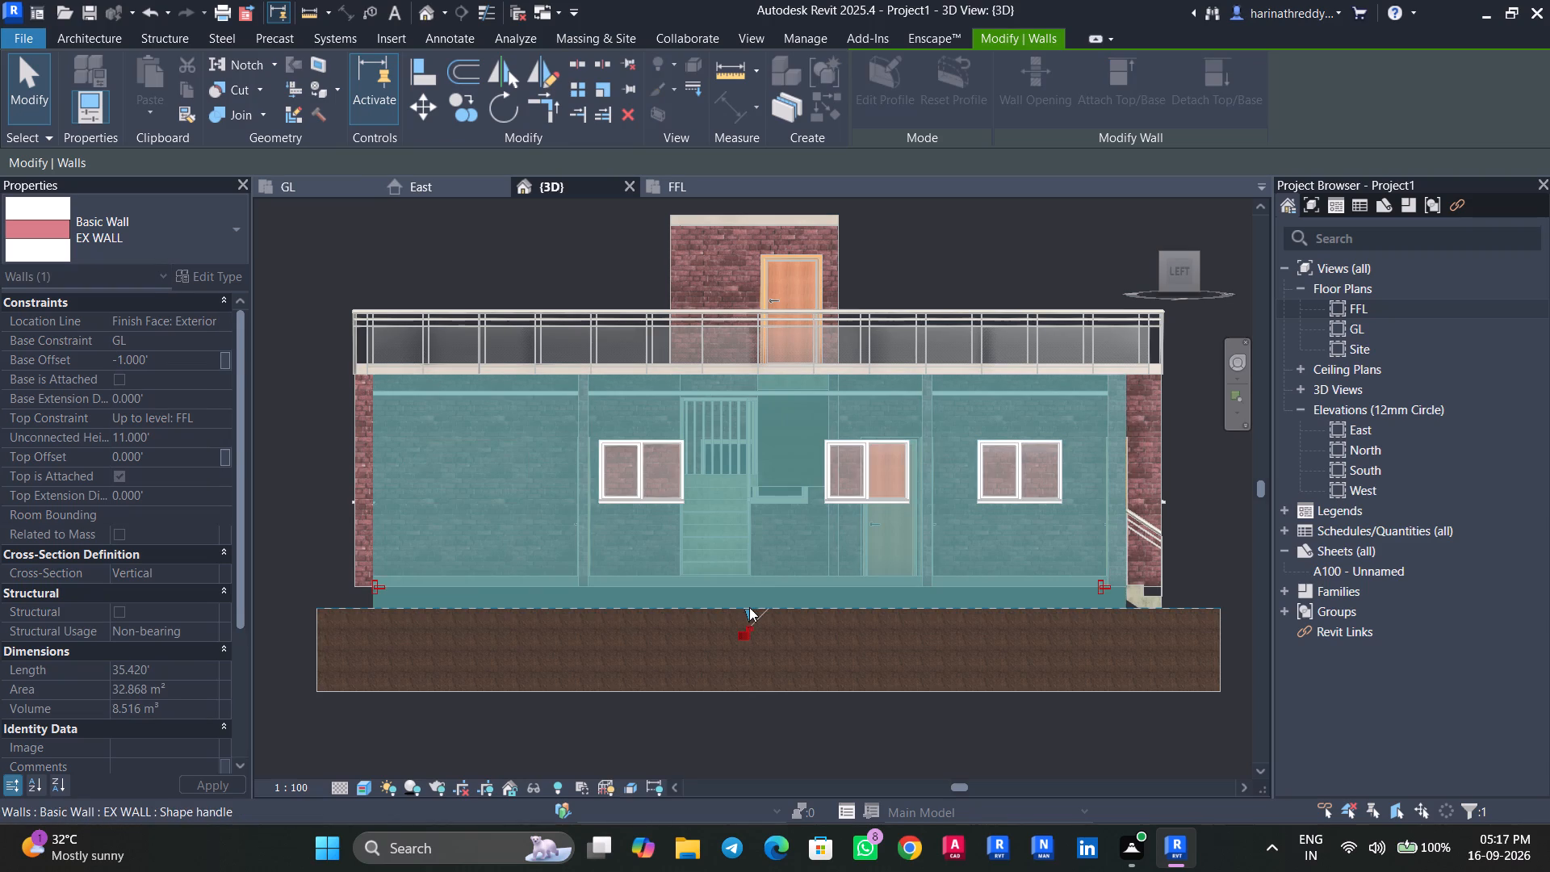
# Select all EX WALL instances and set their base offset to -1'.
pyautogui.write('SA')
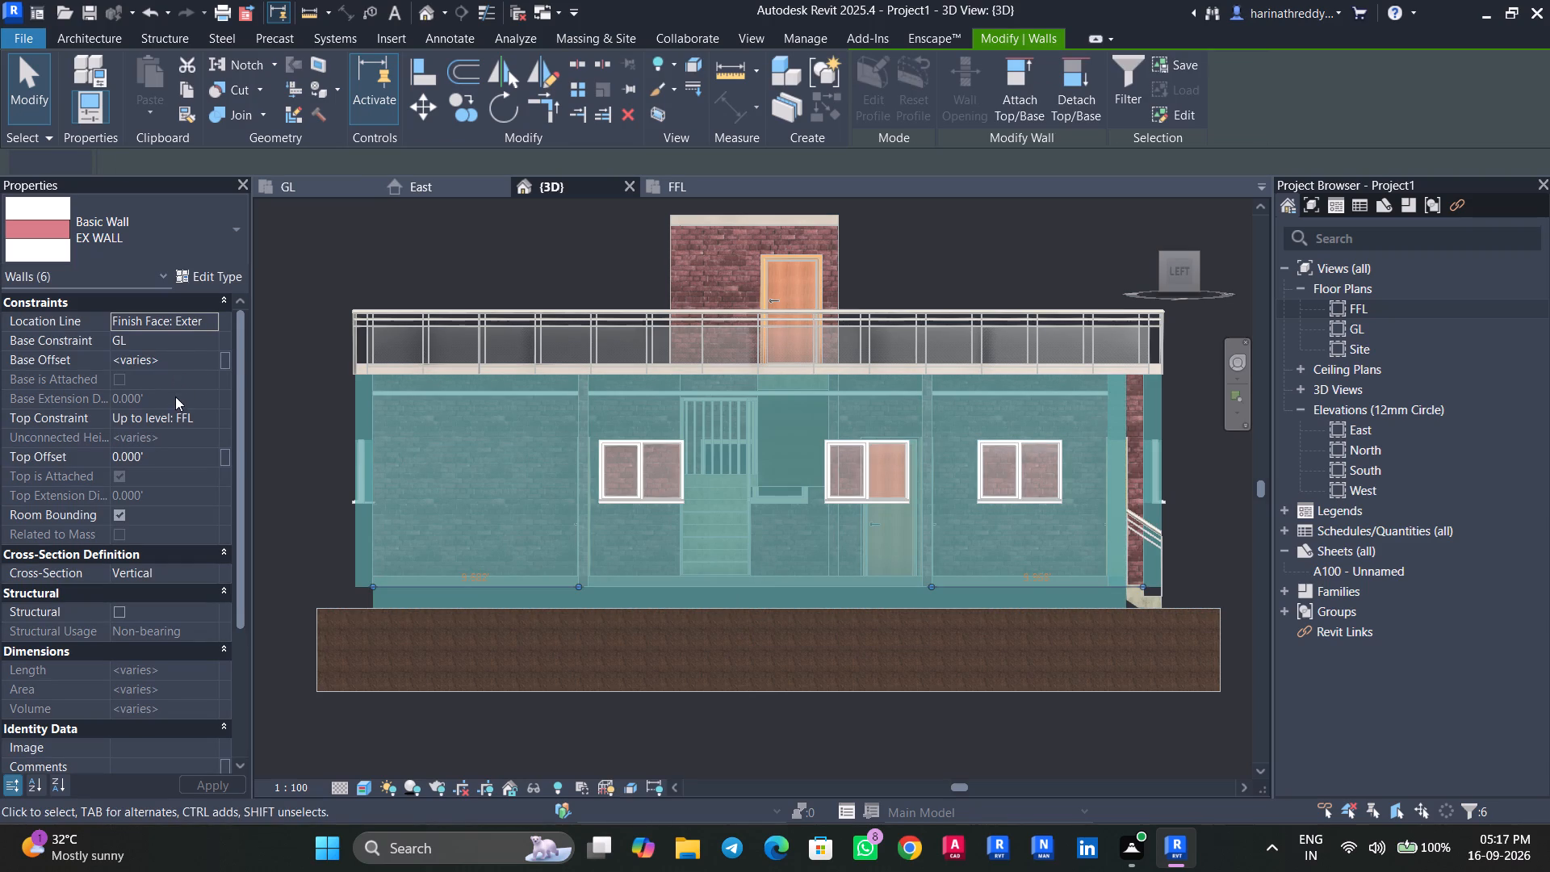
pyautogui.click(208, 361)
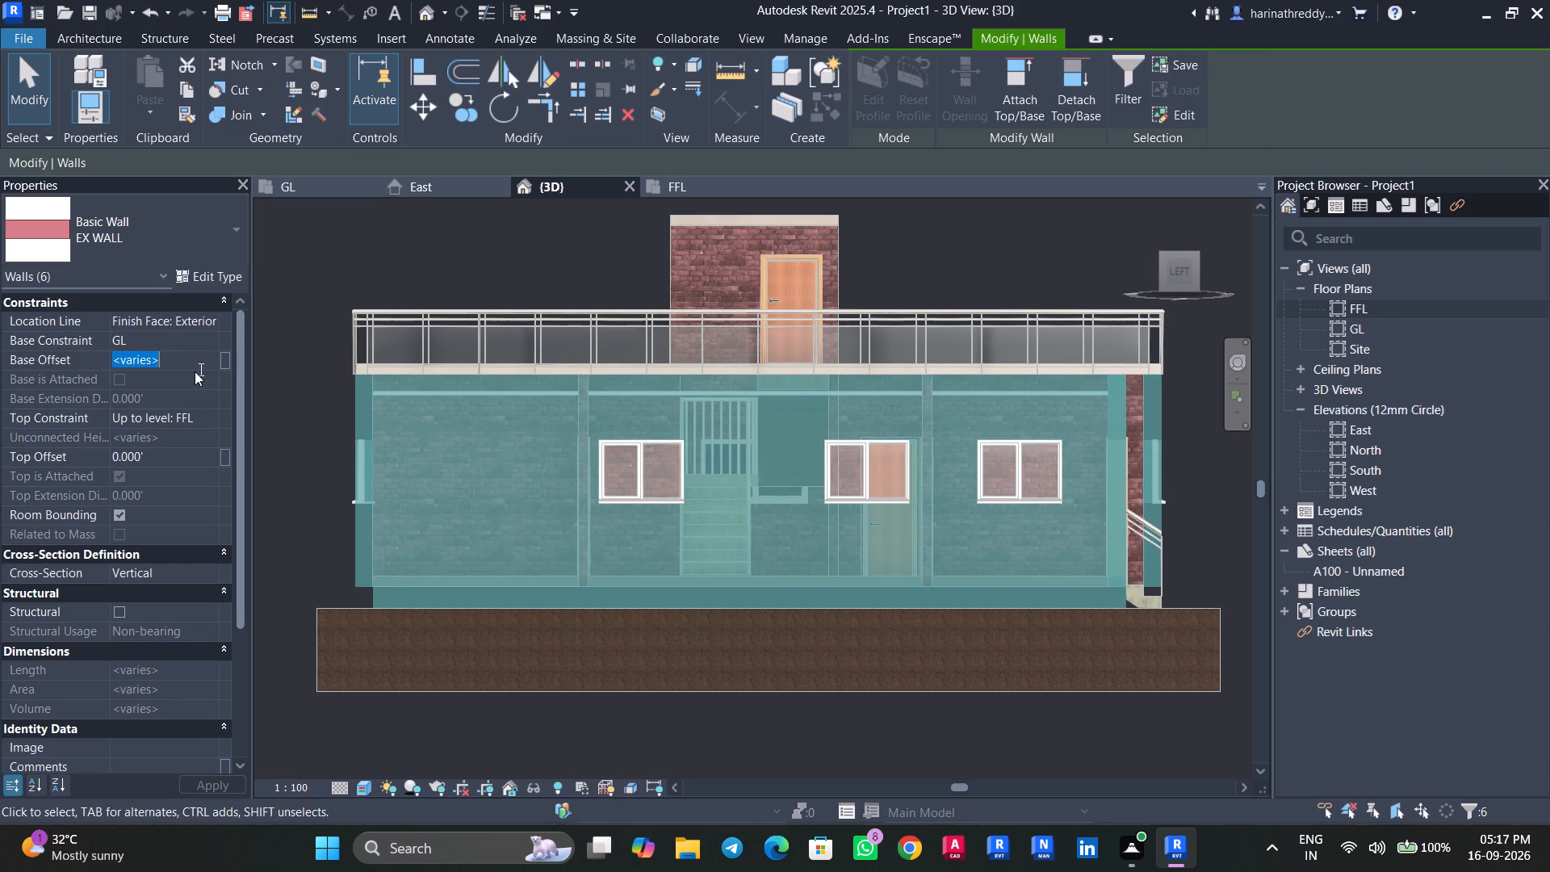
pyautogui.write("-1'")
pyautogui.press('Return')
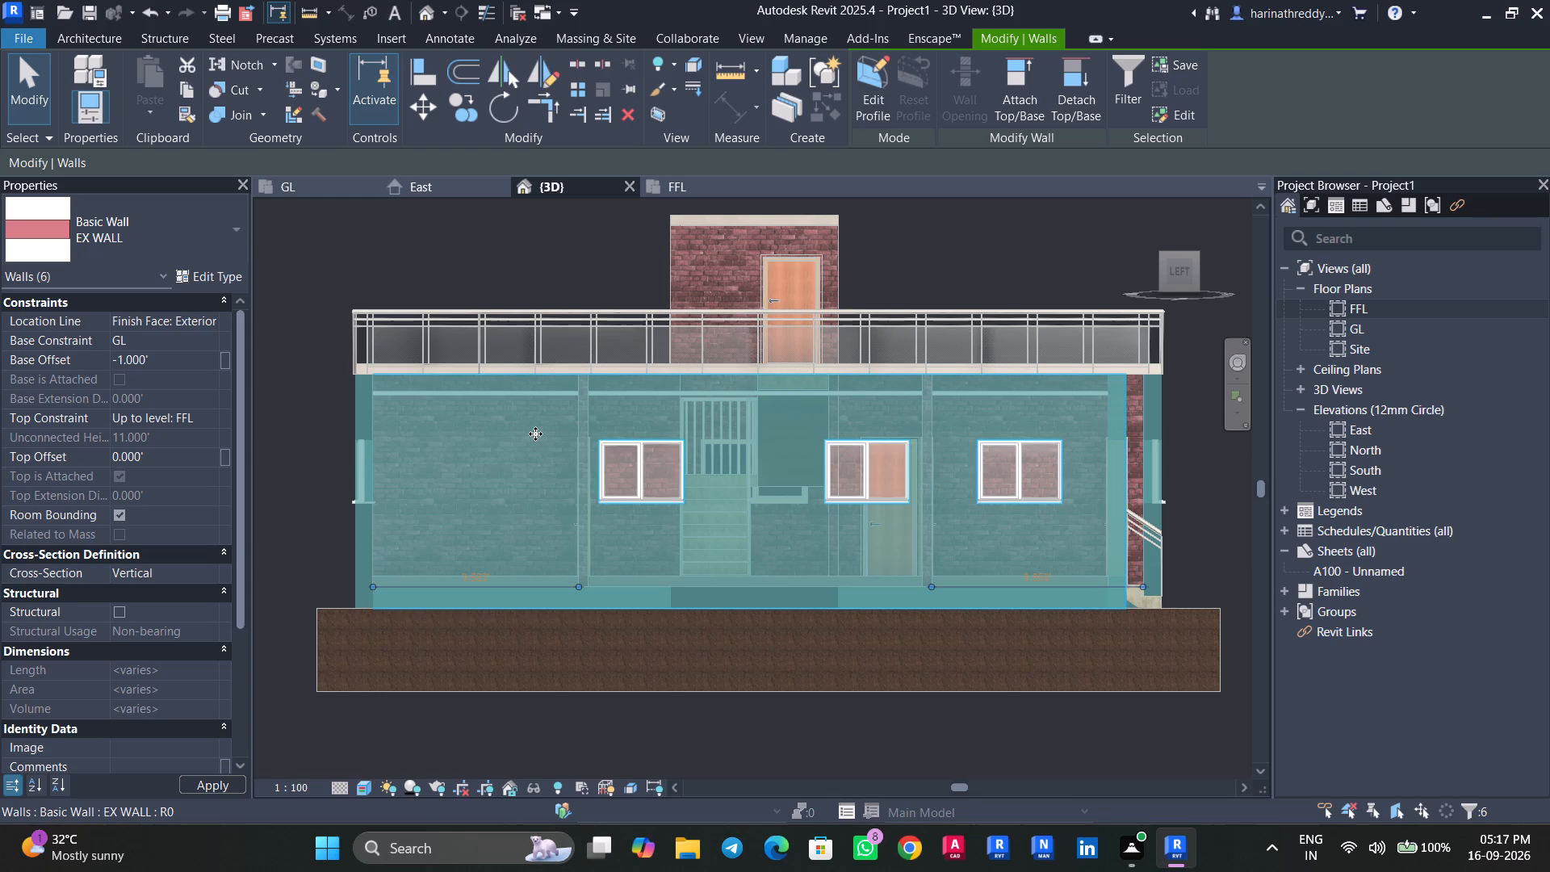
pyautogui.click(702, 728)
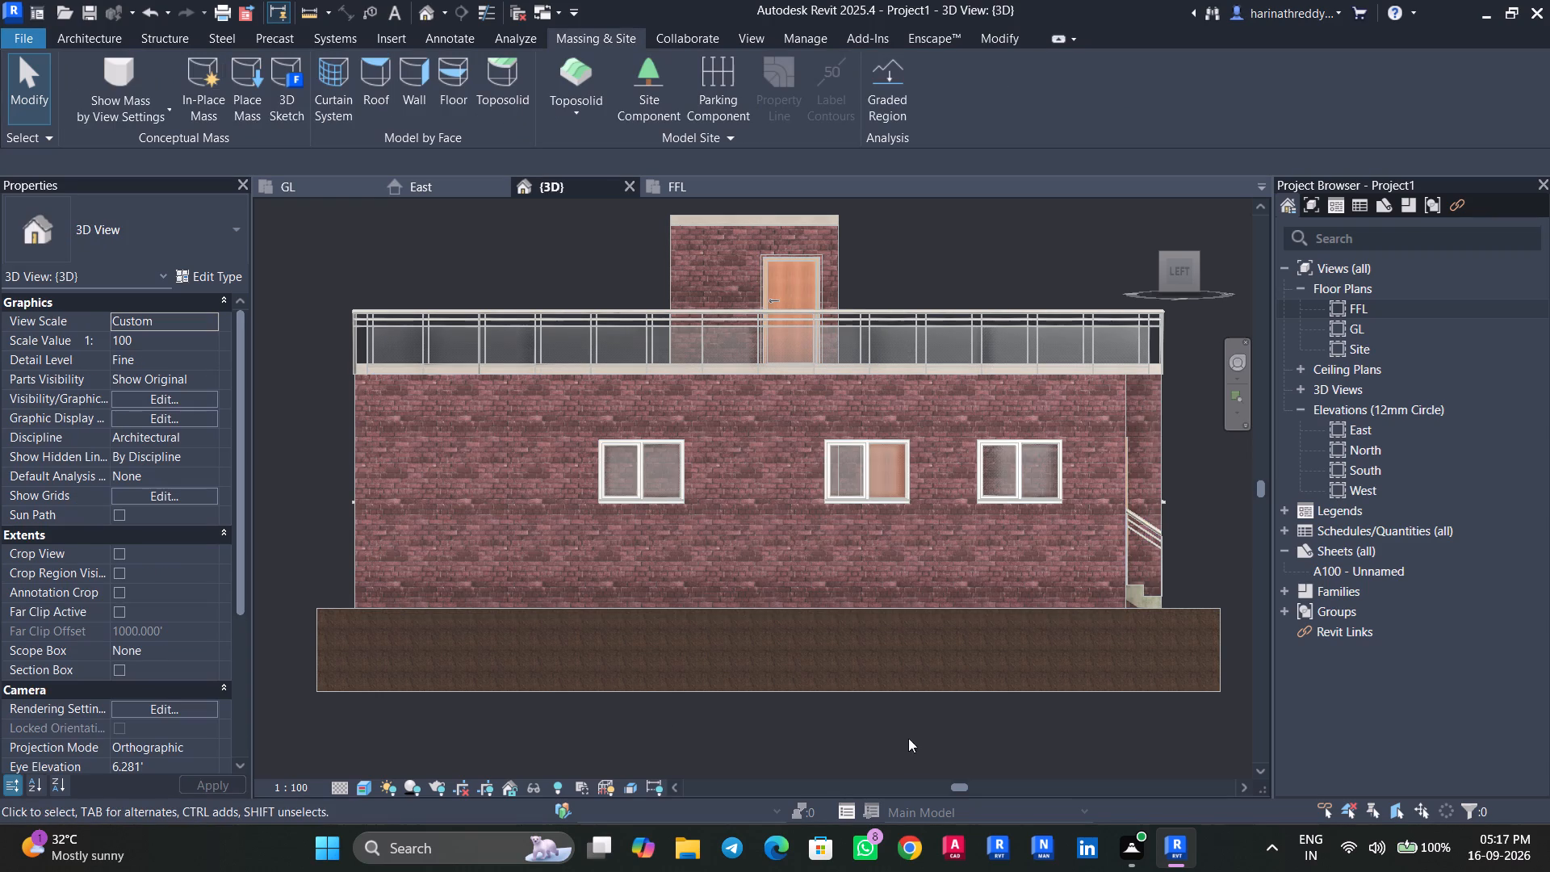
# Select all INNER WALL instances, starting from the staircase block's outer wall, and set their base offset to -1'.
pyautogui.keyDown('shift'); pyautogui.moveTo(1000, 719); pyautogui.dragTo(649, 732, button='middle'); pyautogui.keyUp('shift')
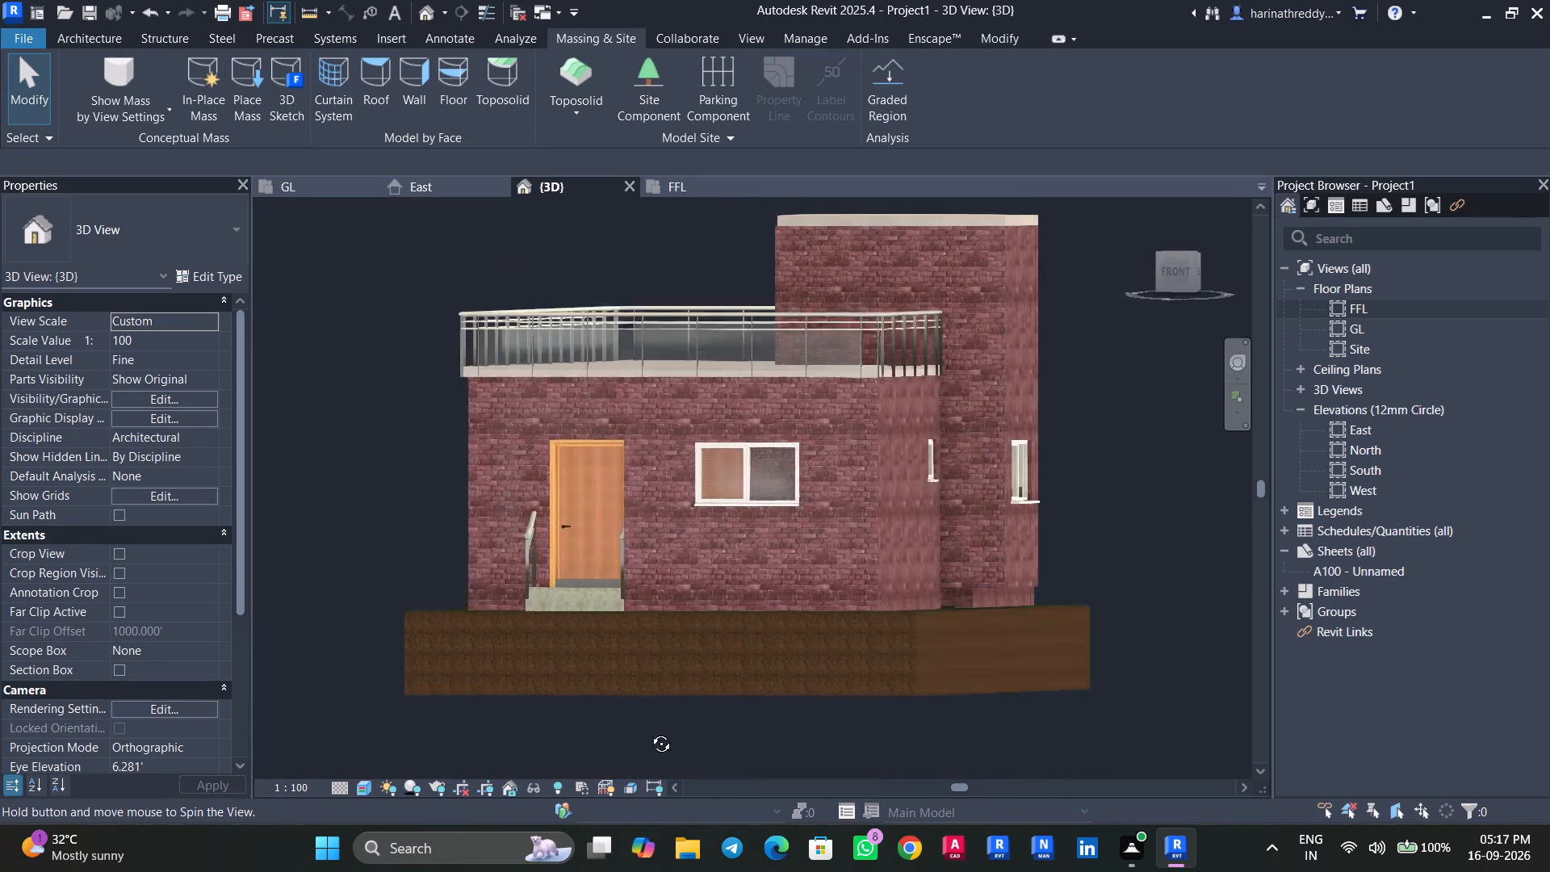
pyautogui.keyDown('shift'); pyautogui.moveTo(649, 732); pyautogui.dragTo(458, 706, button='middle'); pyautogui.keyUp('shift')
pyautogui.click(777, 550)
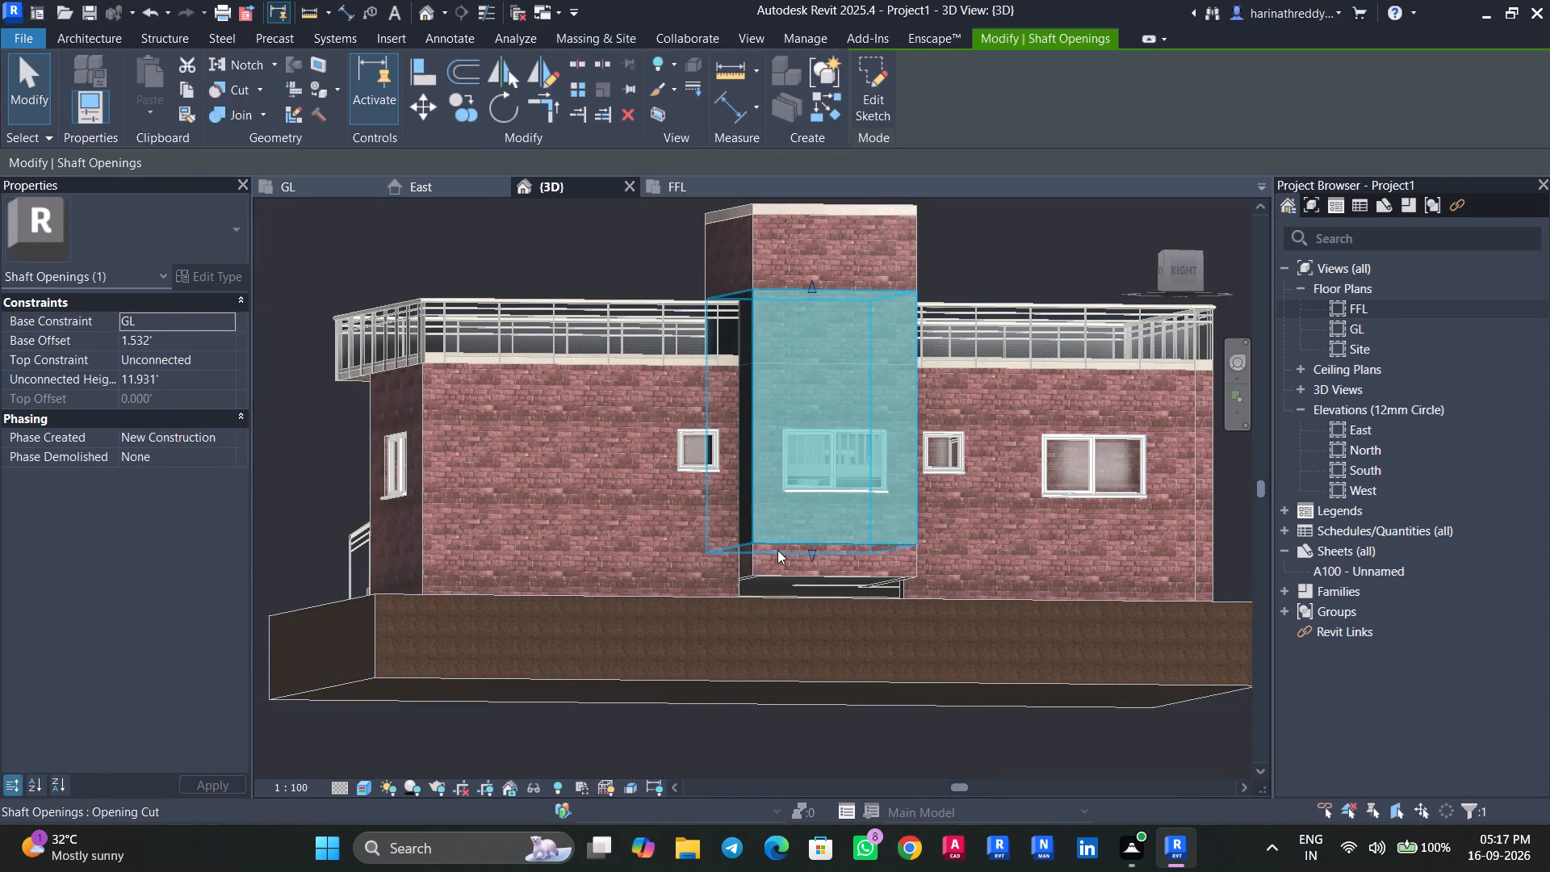
pyautogui.press('Escape')
pyautogui.click(811, 574)
pyautogui.write('SA')
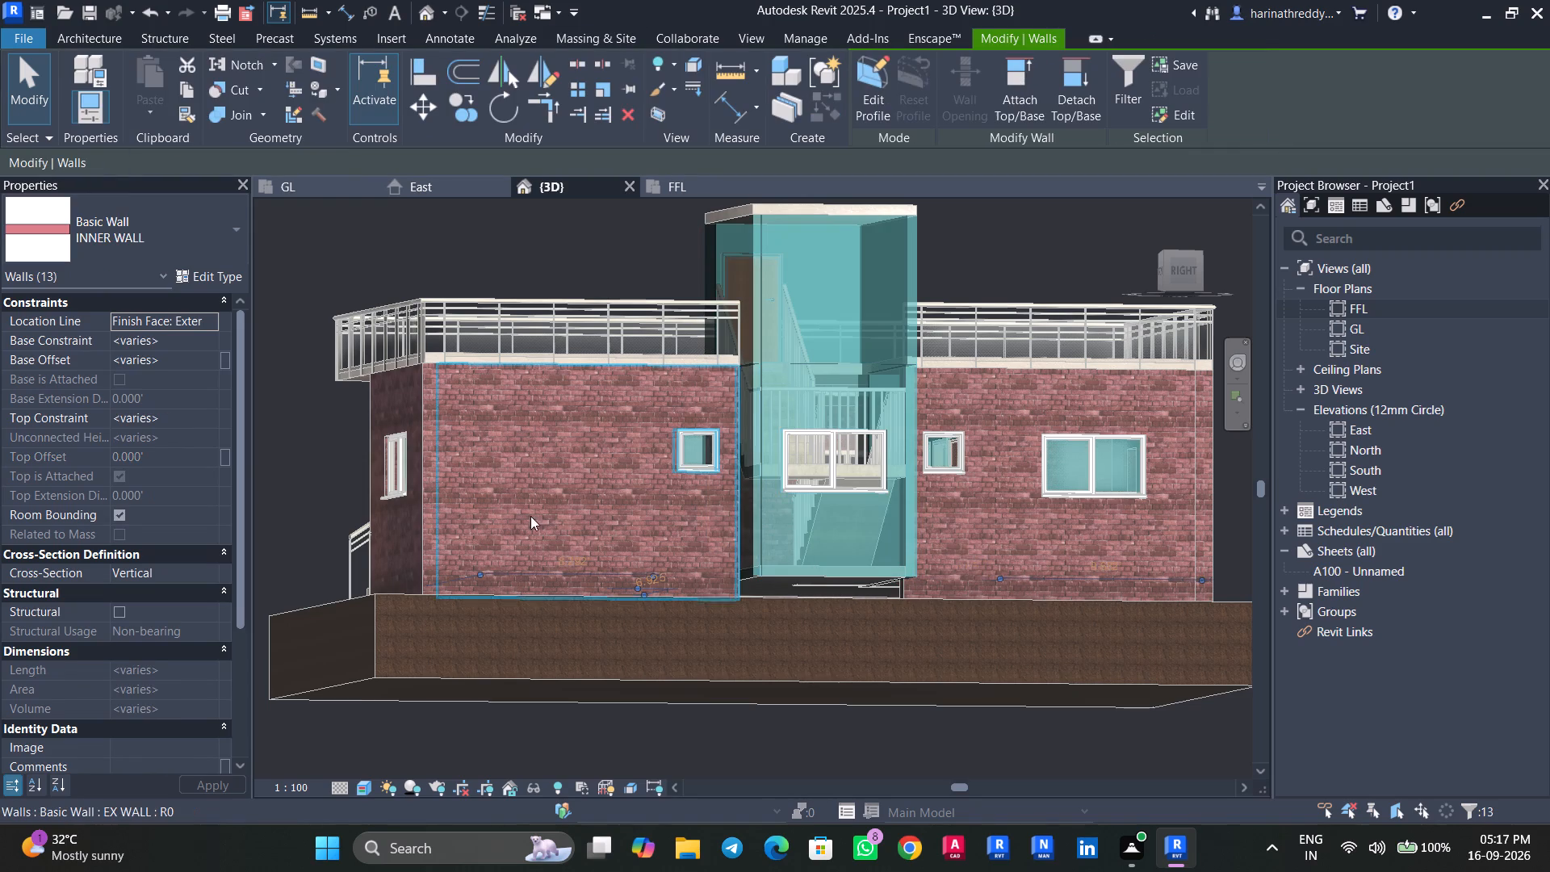
pyautogui.click(195, 366)
pyautogui.write("-1'")
pyautogui.press('Return')
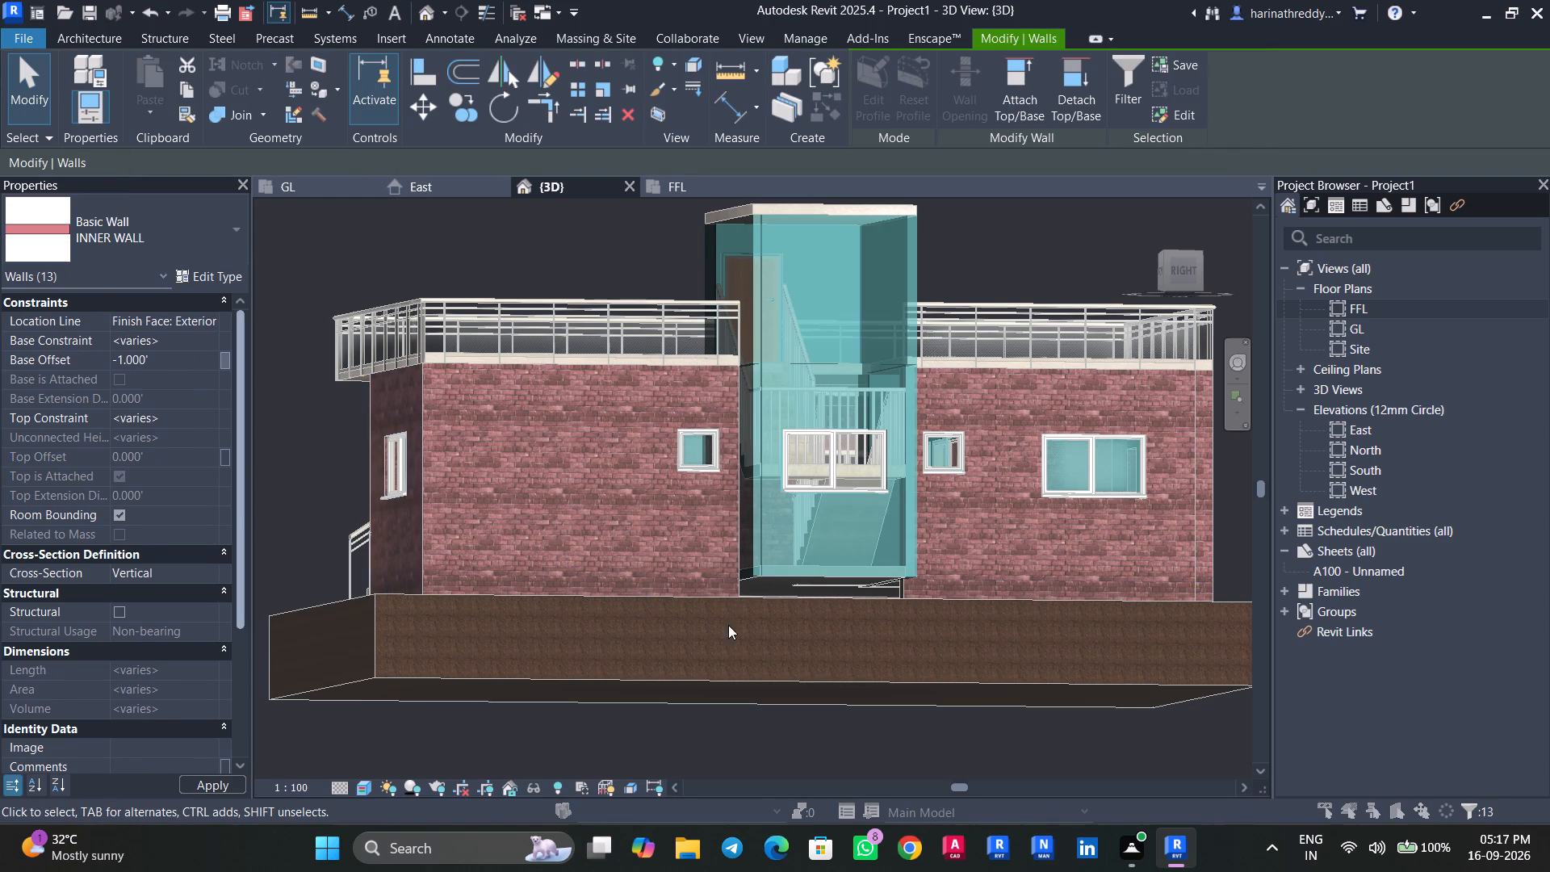
# Apply the -1' base offset to the selected INNER WALL instances and clear the selection.
pyautogui.click(849, 483)
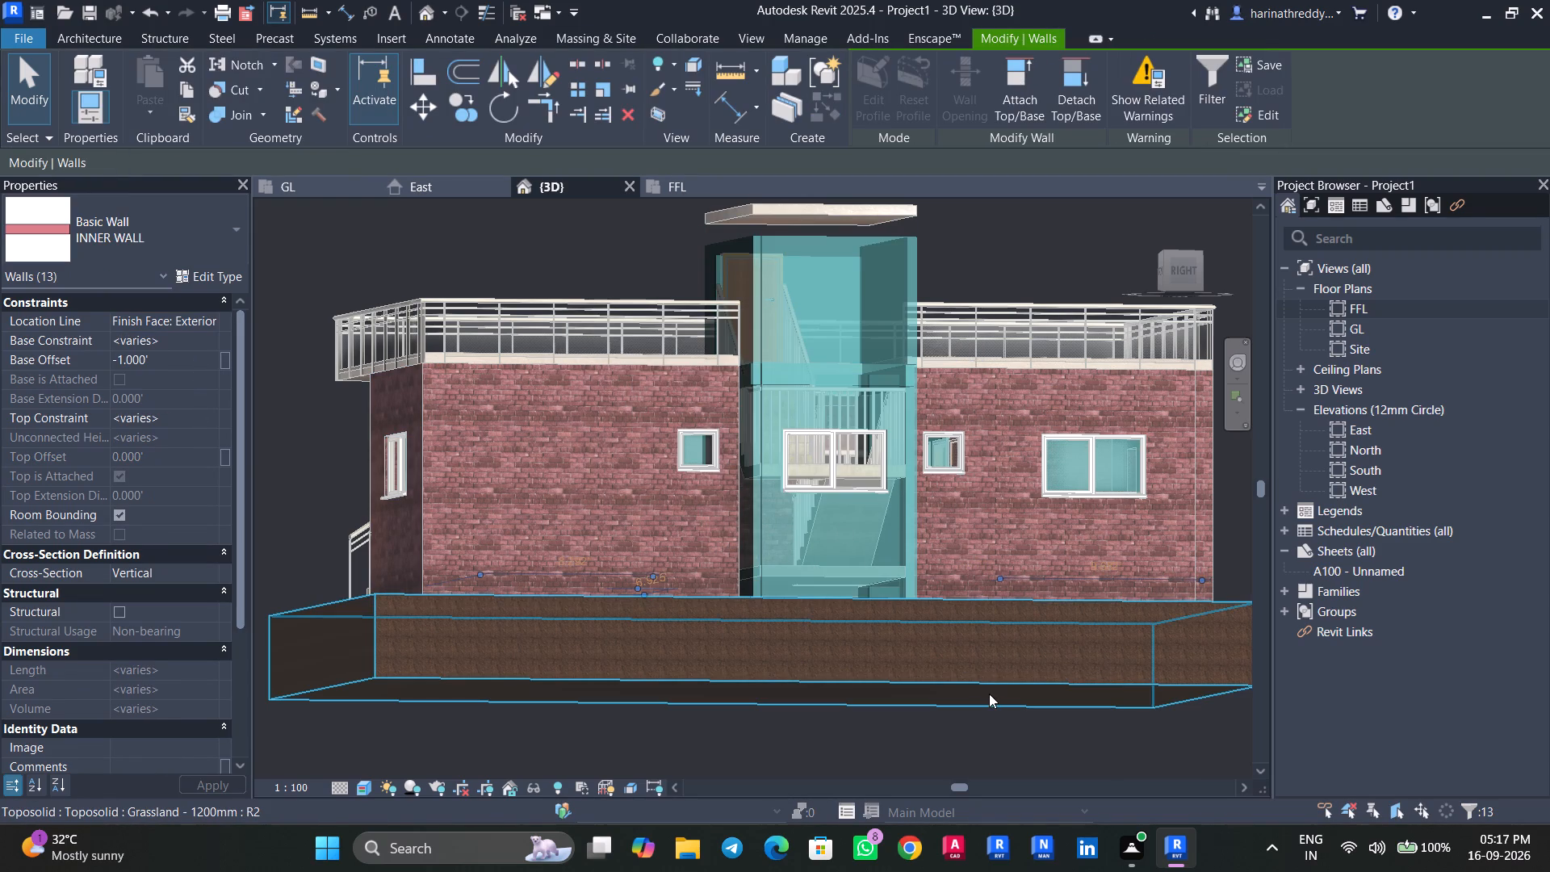
pyautogui.press('Escape')
pyautogui.press('Escape')
# Lower the staircase block's roof slab toward its walls by setting its height offset from level FFL to 6.5'.
pyautogui.keyDown('shift'); pyautogui.moveTo(1070, 711); pyautogui.dragTo(1016, 823, button='middle'); pyautogui.keyUp('shift')
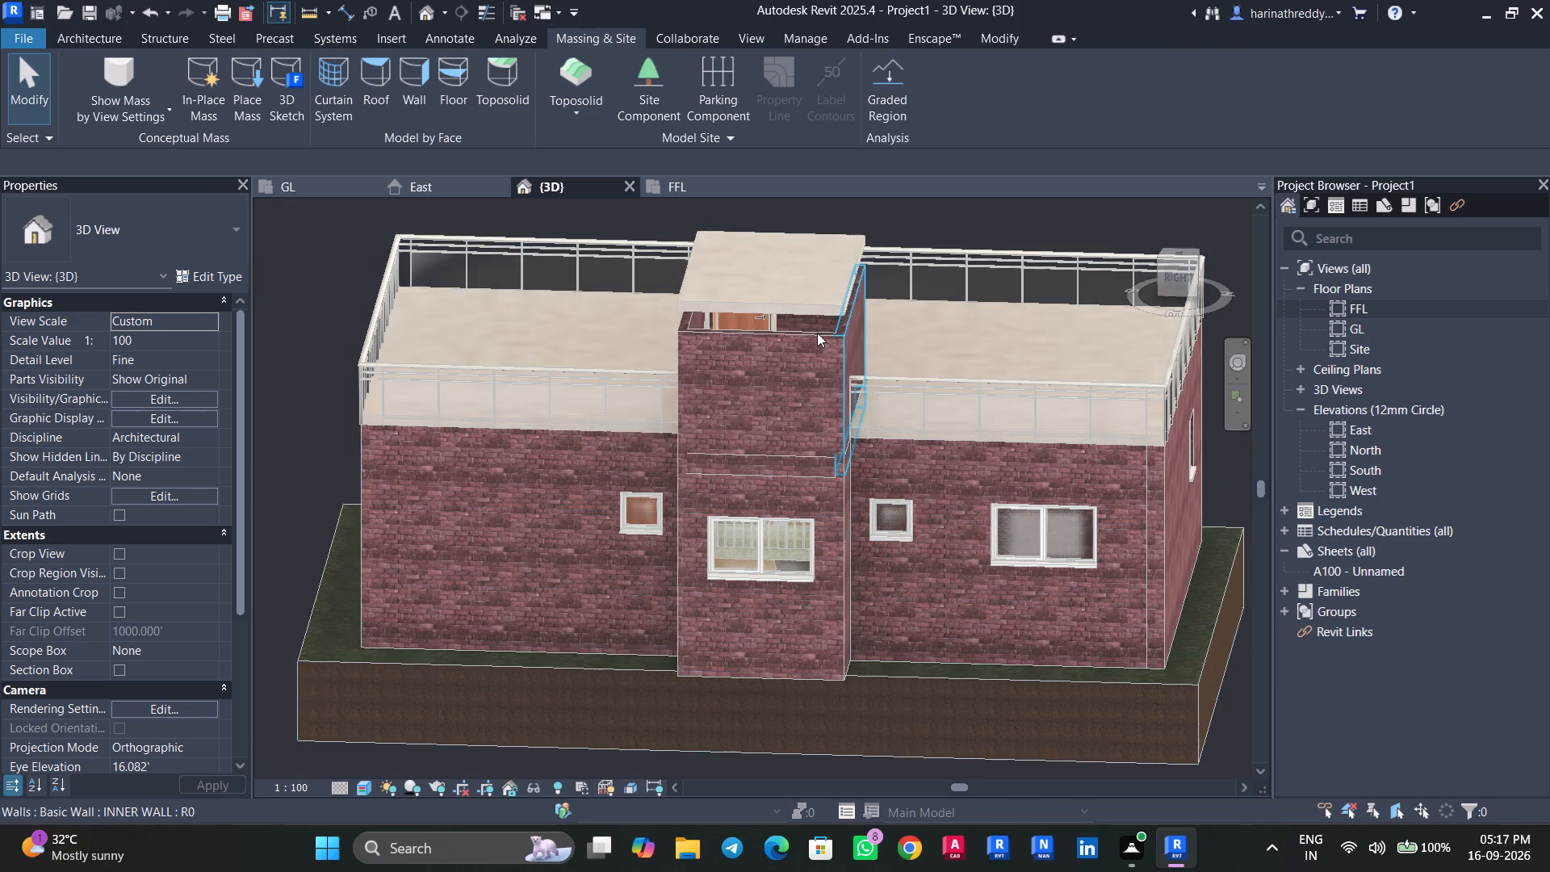
pyautogui.click(798, 304)
pyautogui.click(1162, 279)
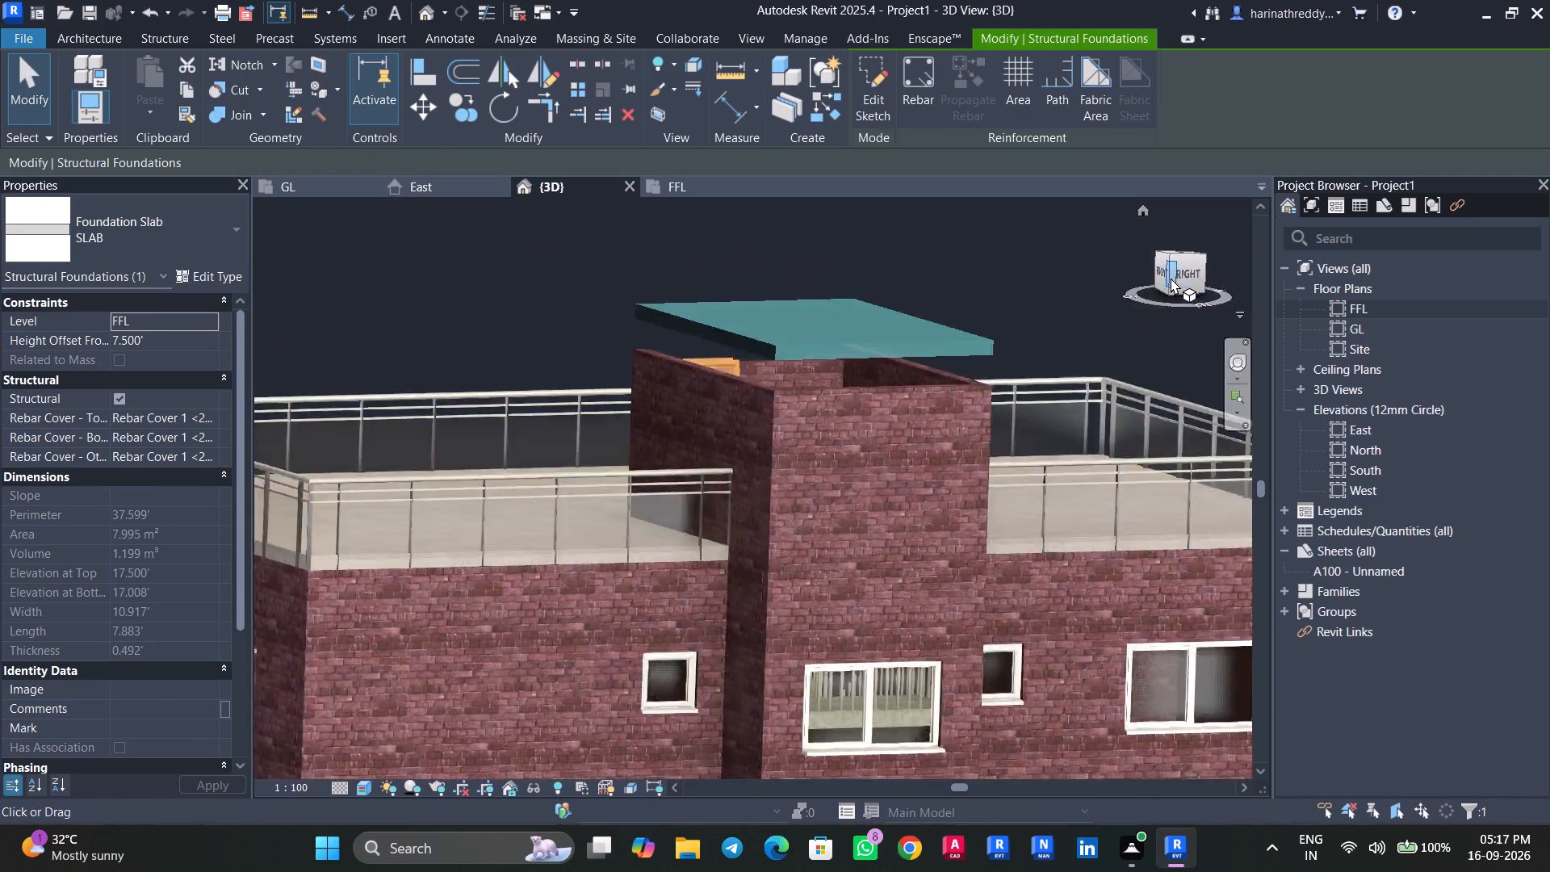
pyautogui.click(1195, 273)
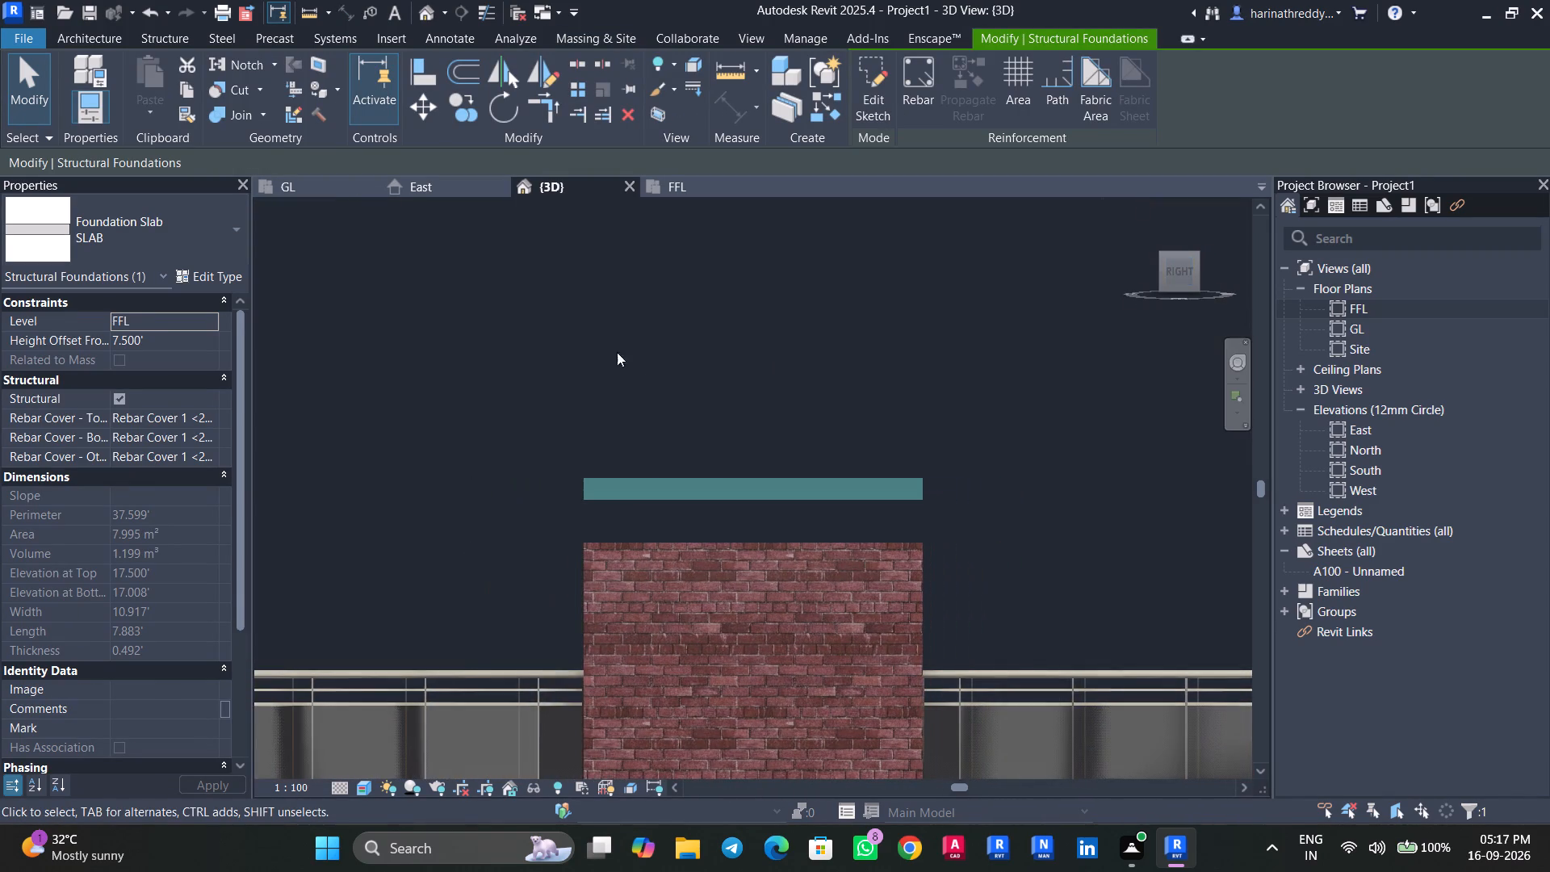
pyautogui.click(178, 342)
pyautogui.write("7'")
pyautogui.press('Return')
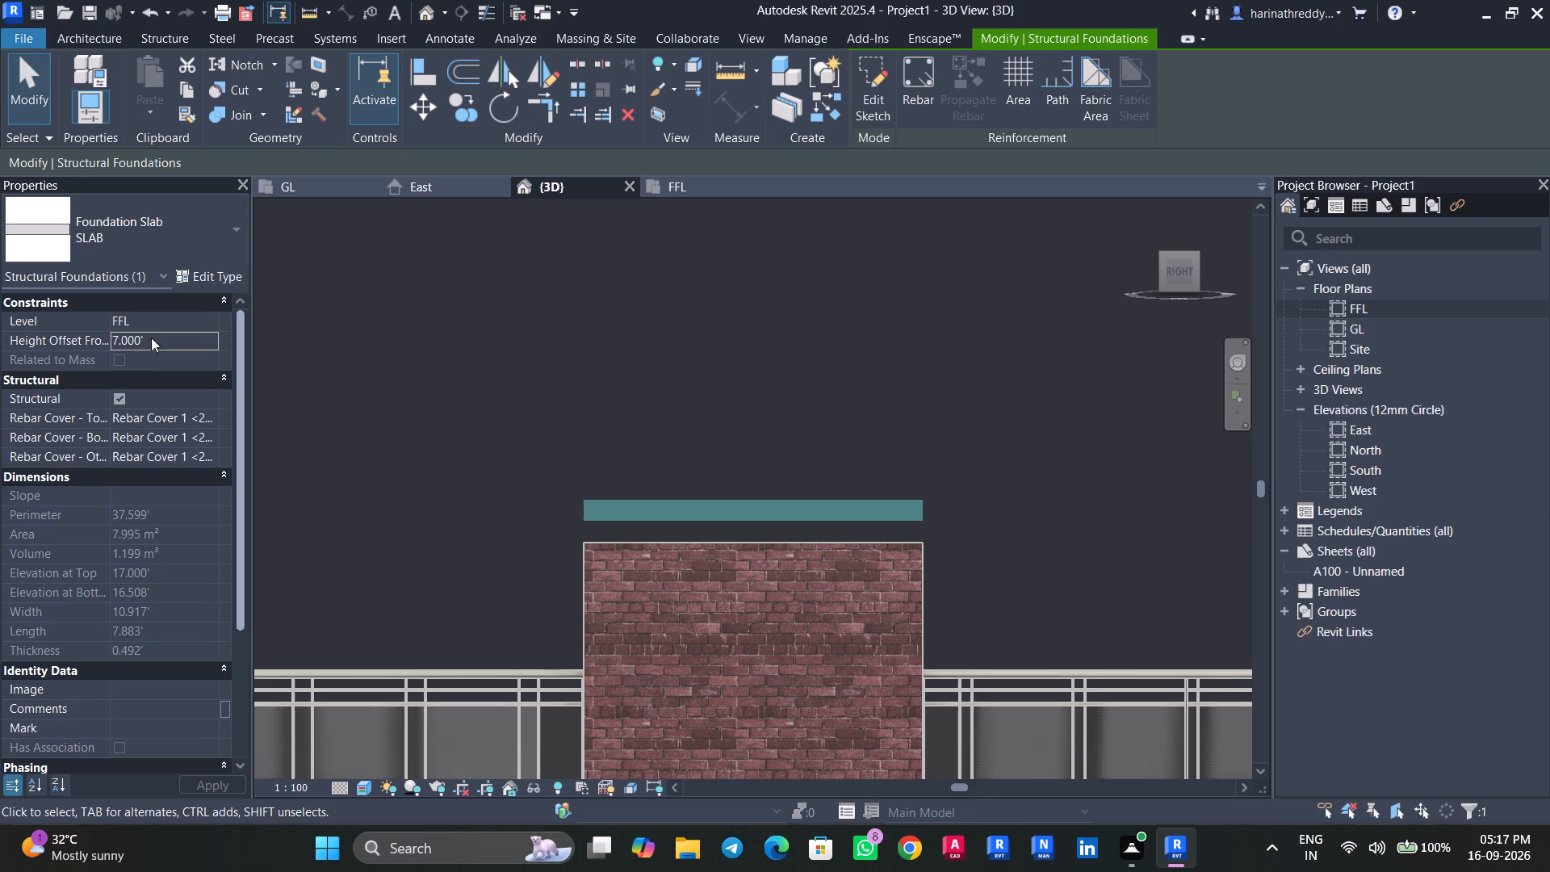
pyautogui.click(165, 345)
pyautogui.write("6'")
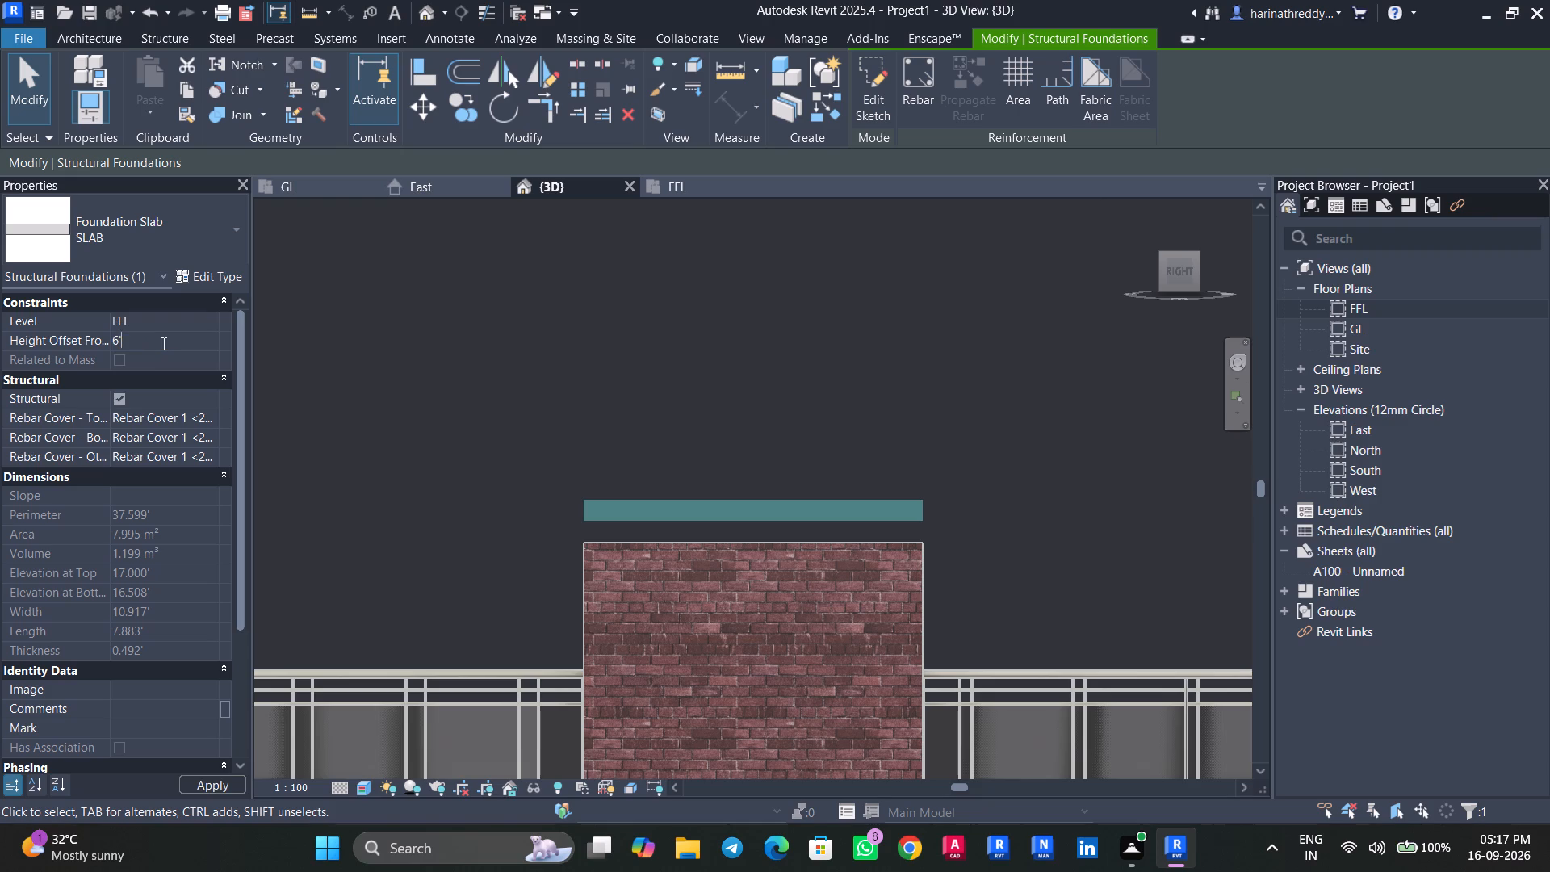
pyautogui.press('BackSpace')
pyautogui.write(".5'")
pyautogui.press('Return')
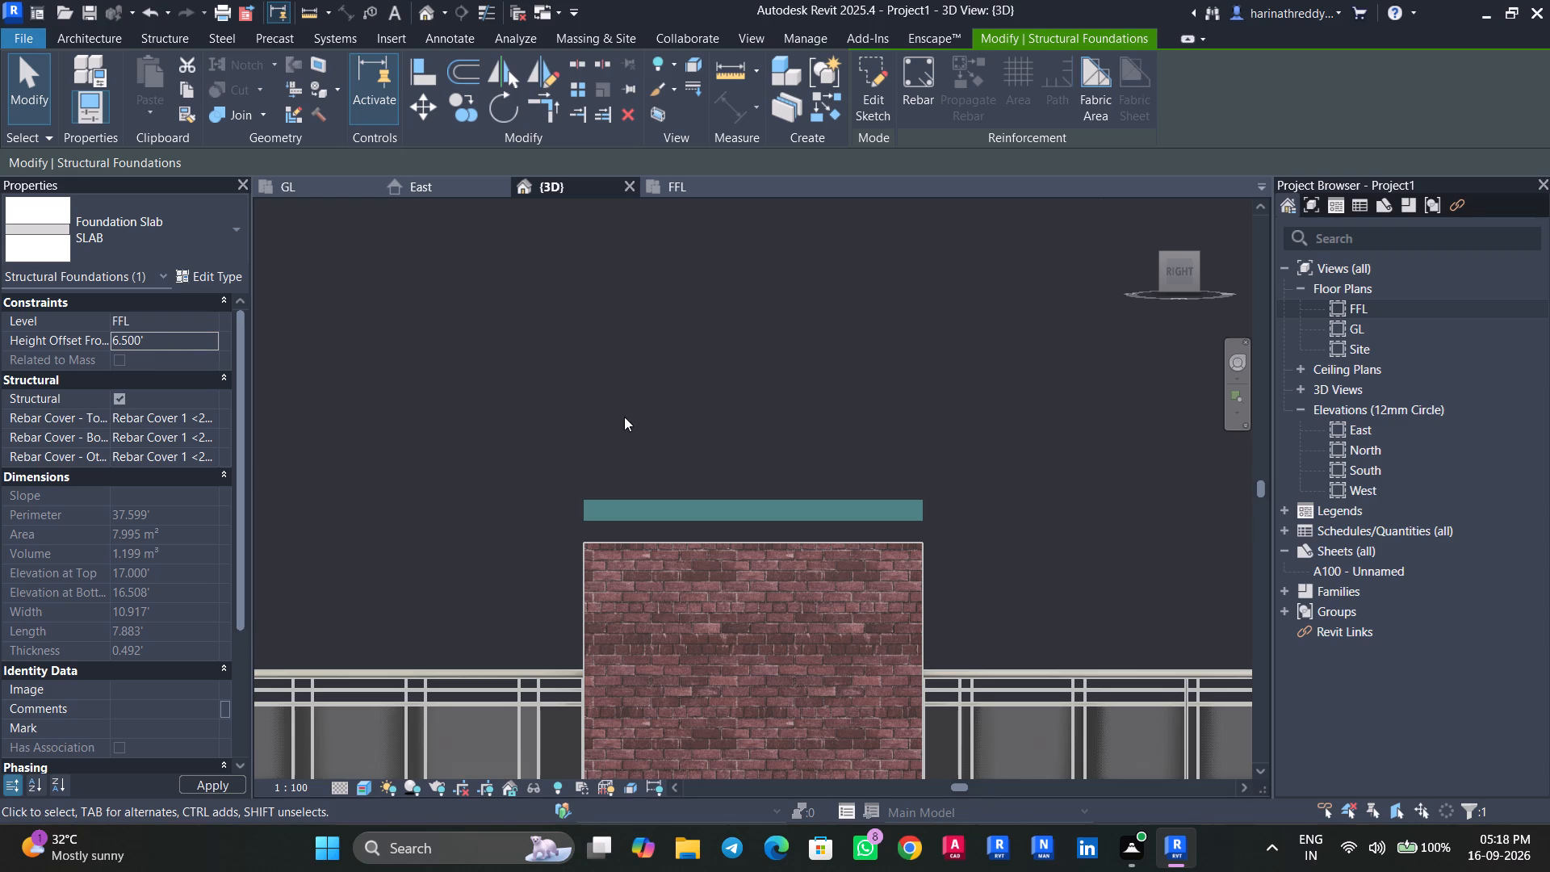
pyautogui.press('Escape')
# Place a W5 double window in the upper part of the staircase block's outer wall, directly above the existing window.
pyautogui.scroll(-8, 700, 432)
pyautogui.scroll(-5, 1000, 623)
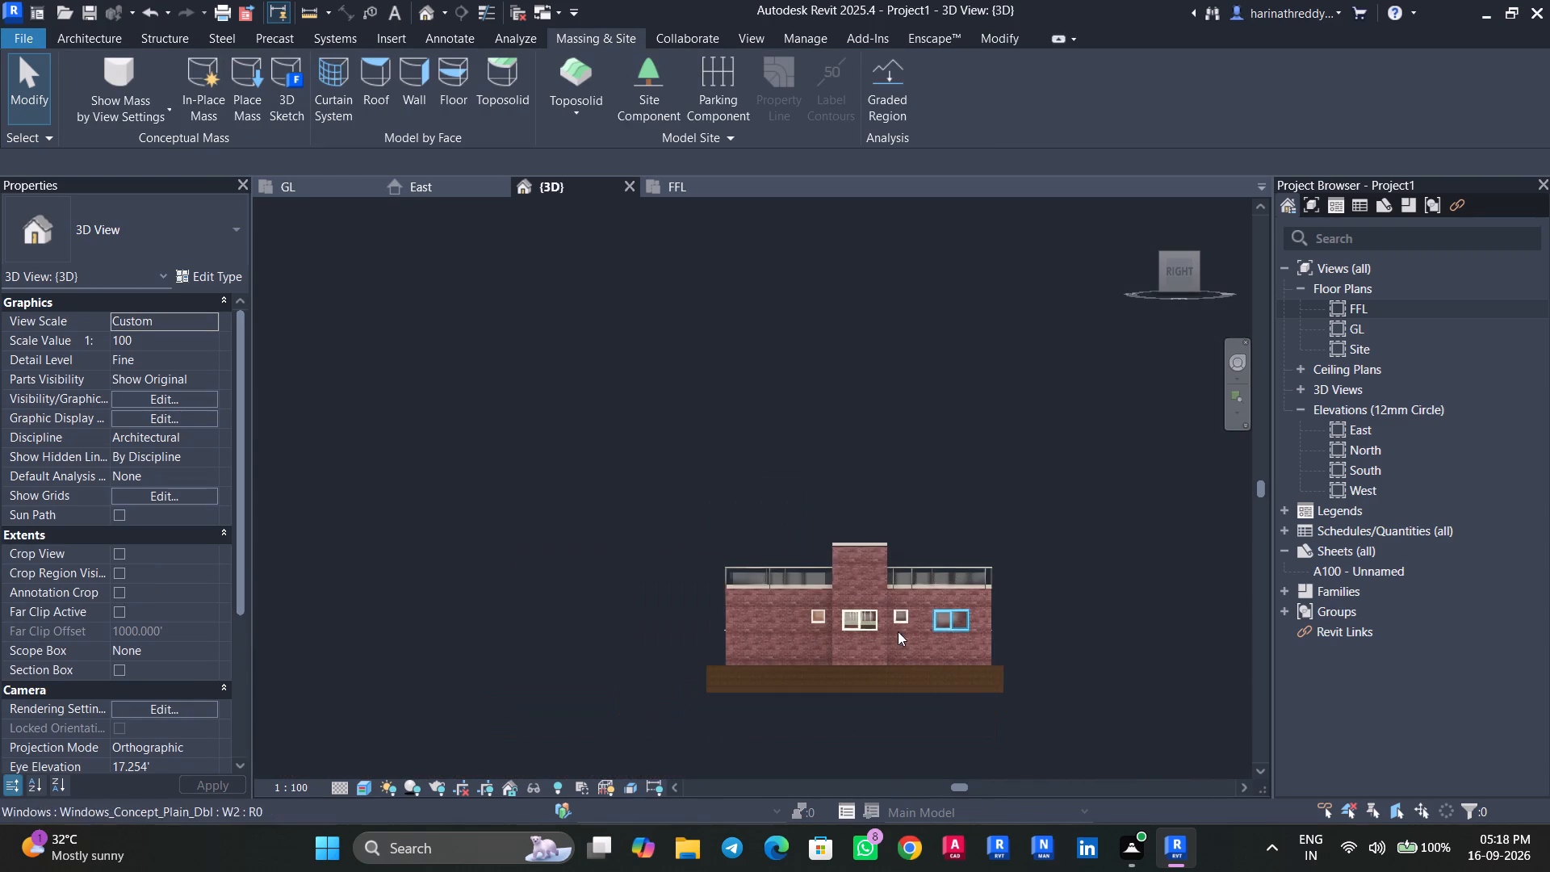
pyautogui.keyDown('shift'); pyautogui.moveTo(599, 561); pyautogui.dragTo(664, 674, button='middle'); pyautogui.keyUp('shift')
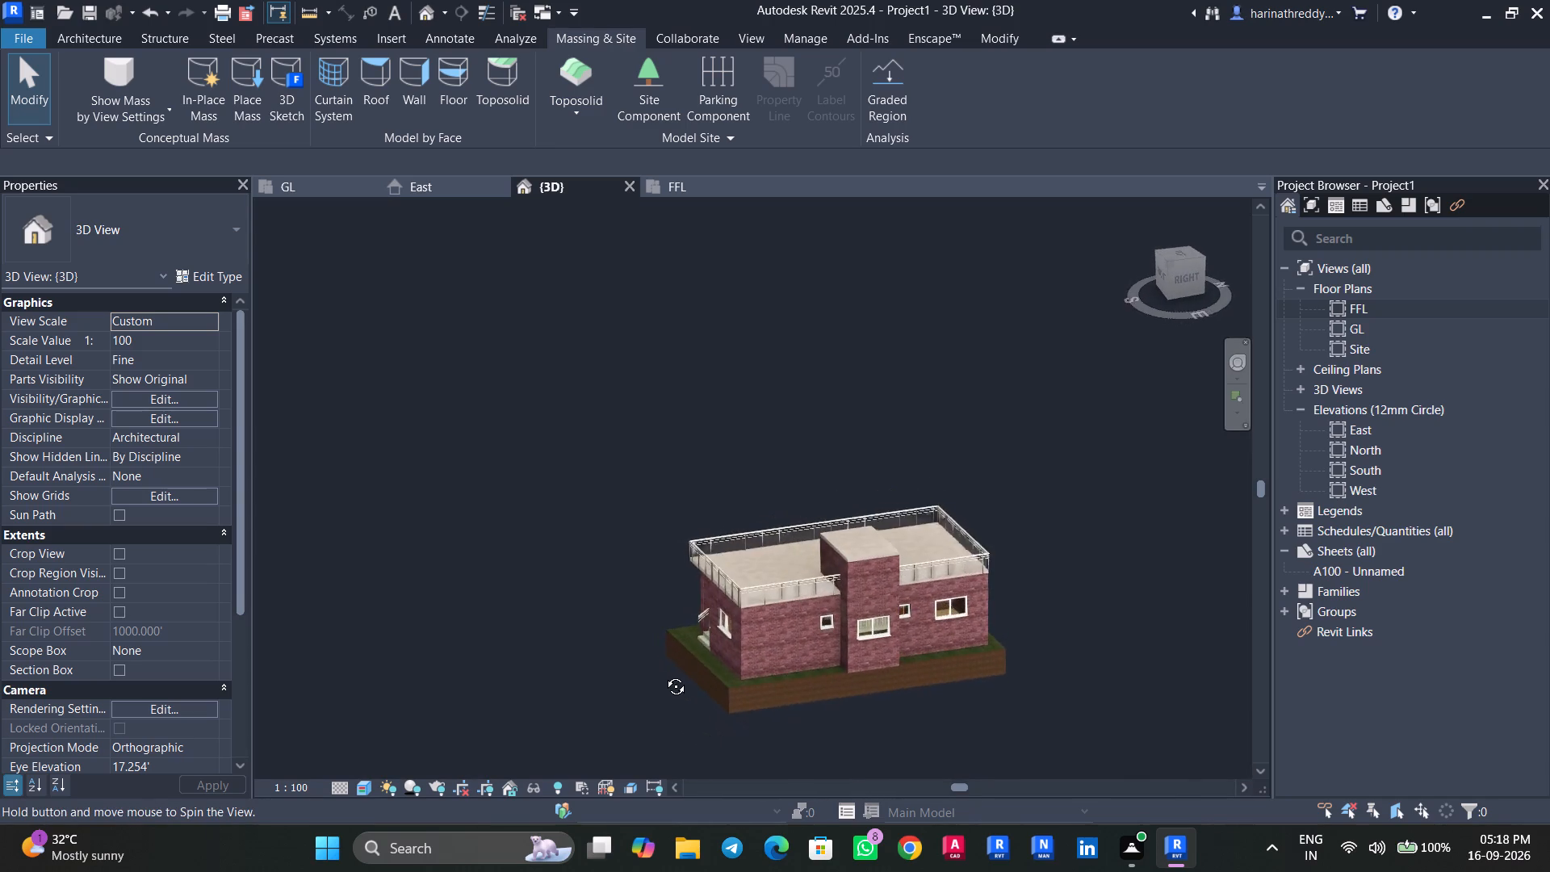
pyautogui.keyDown('shift'); pyautogui.moveTo(664, 674); pyautogui.dragTo(559, 673, button='middle'); pyautogui.keyUp('shift')
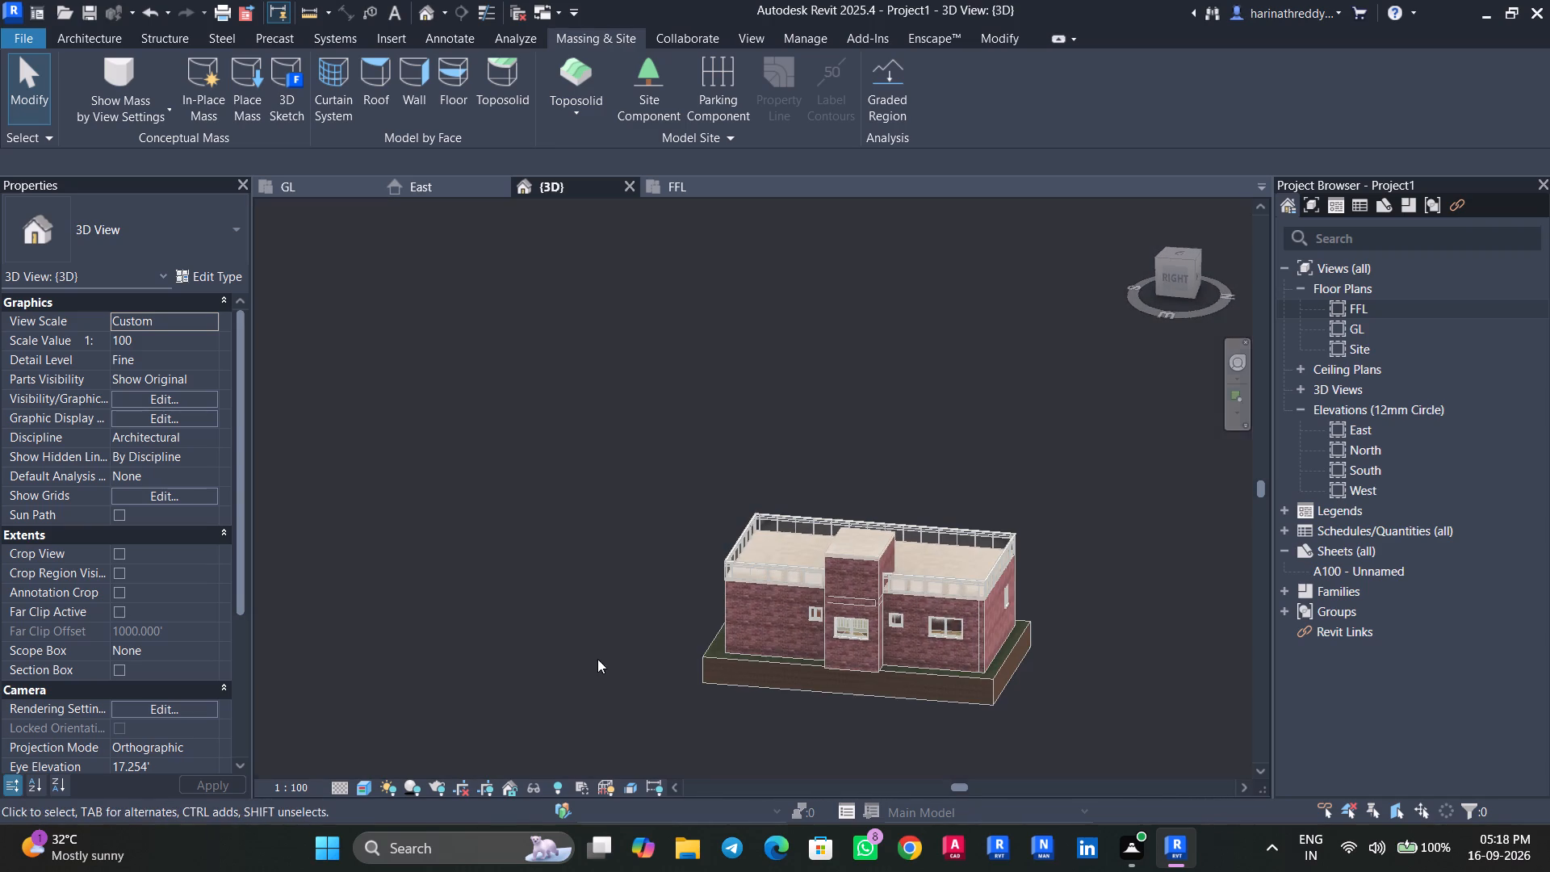
pyautogui.click(1175, 279)
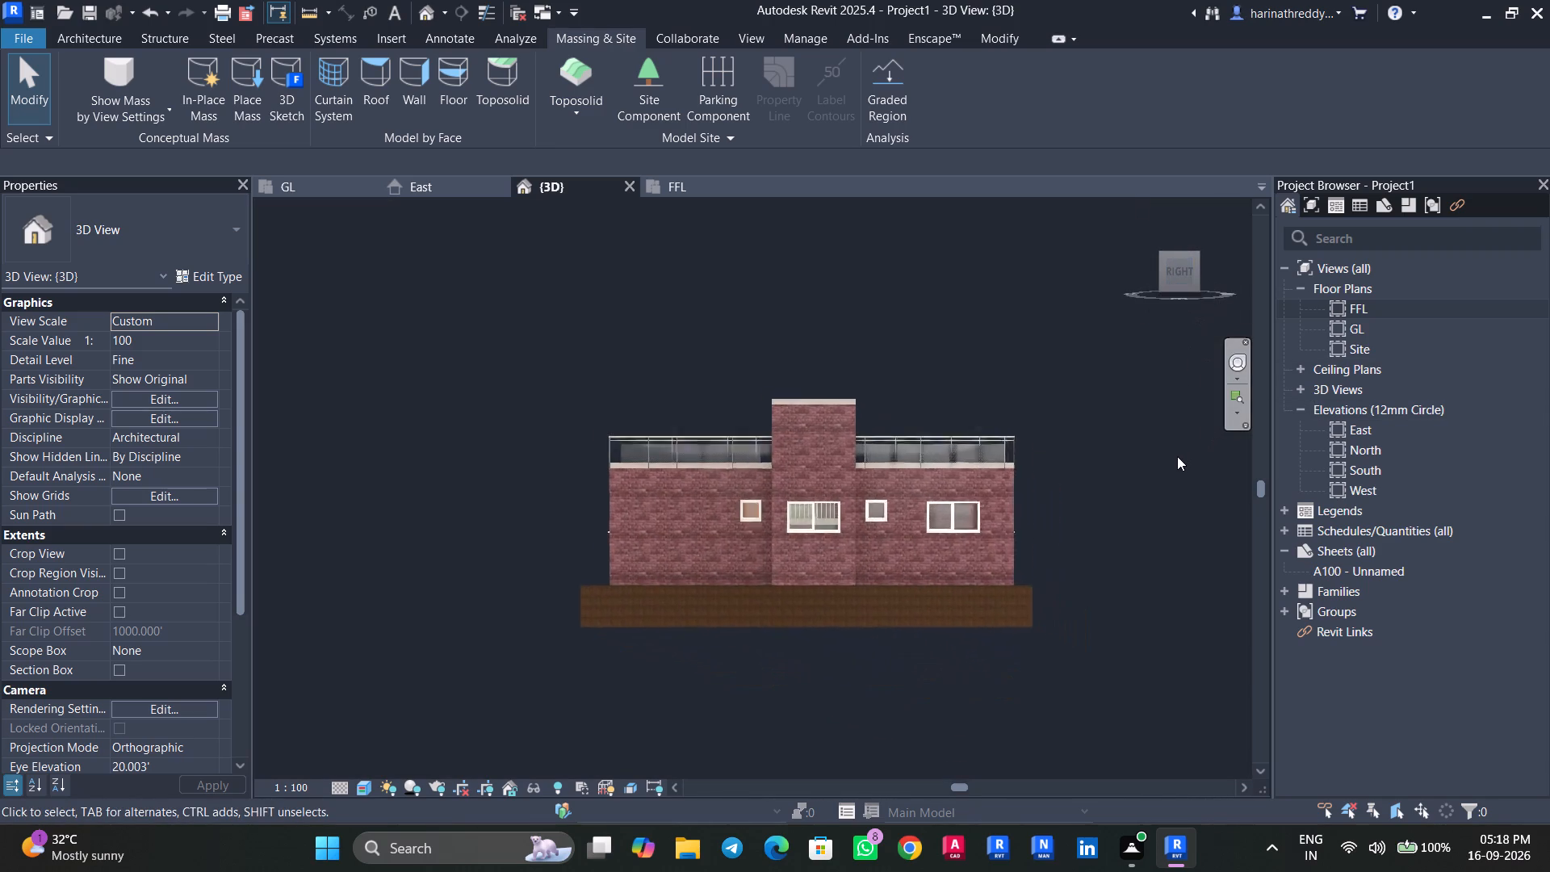
pyautogui.write('WN')
pyautogui.scroll(4, 764, 412)
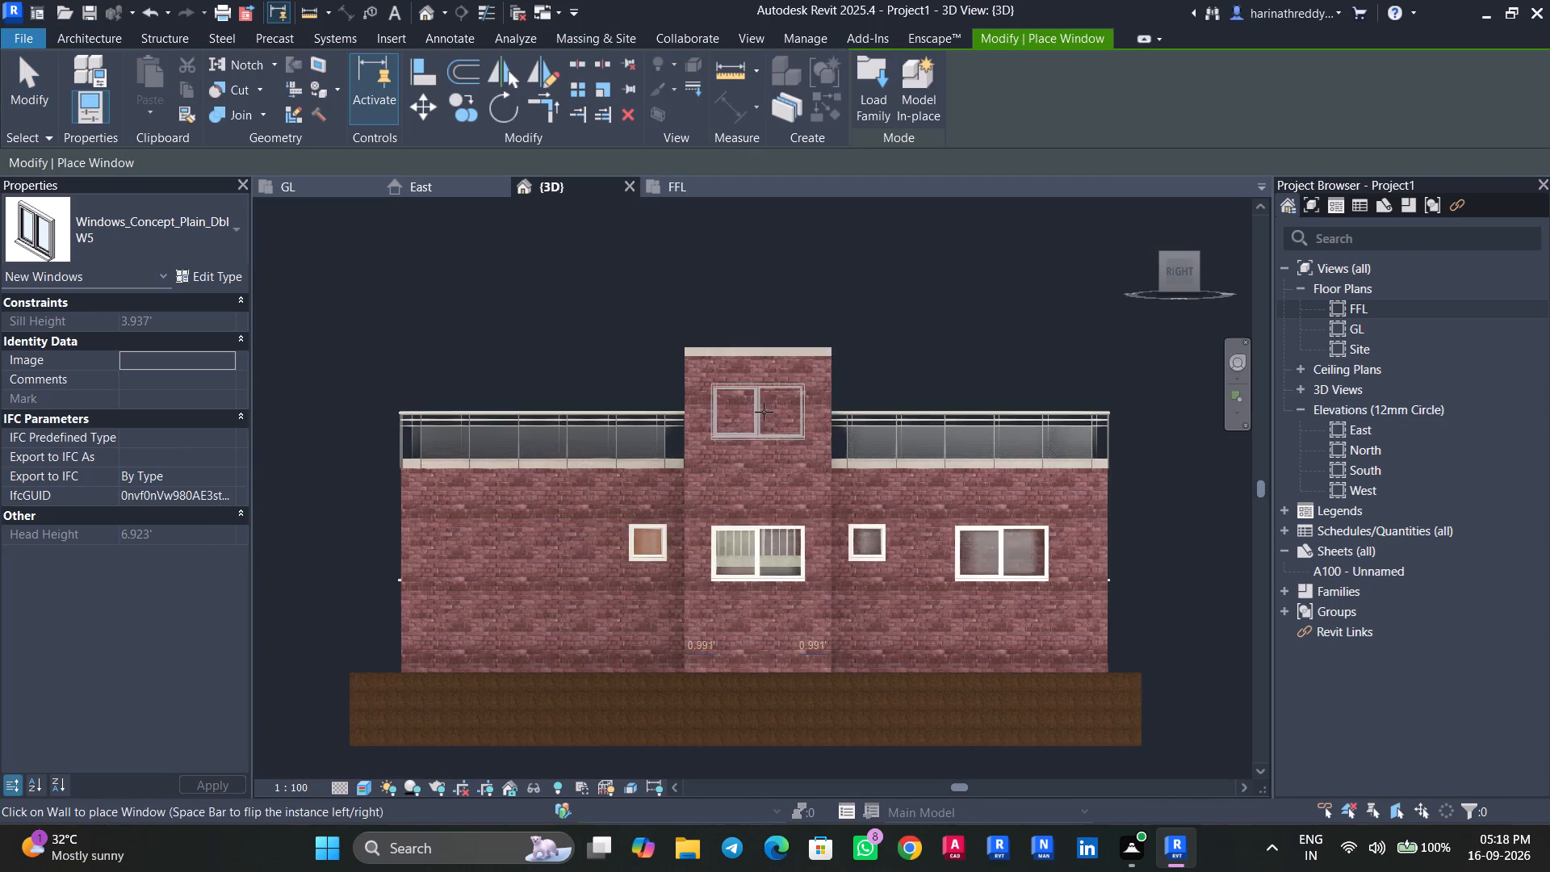
pyautogui.scroll(5, 764, 412)
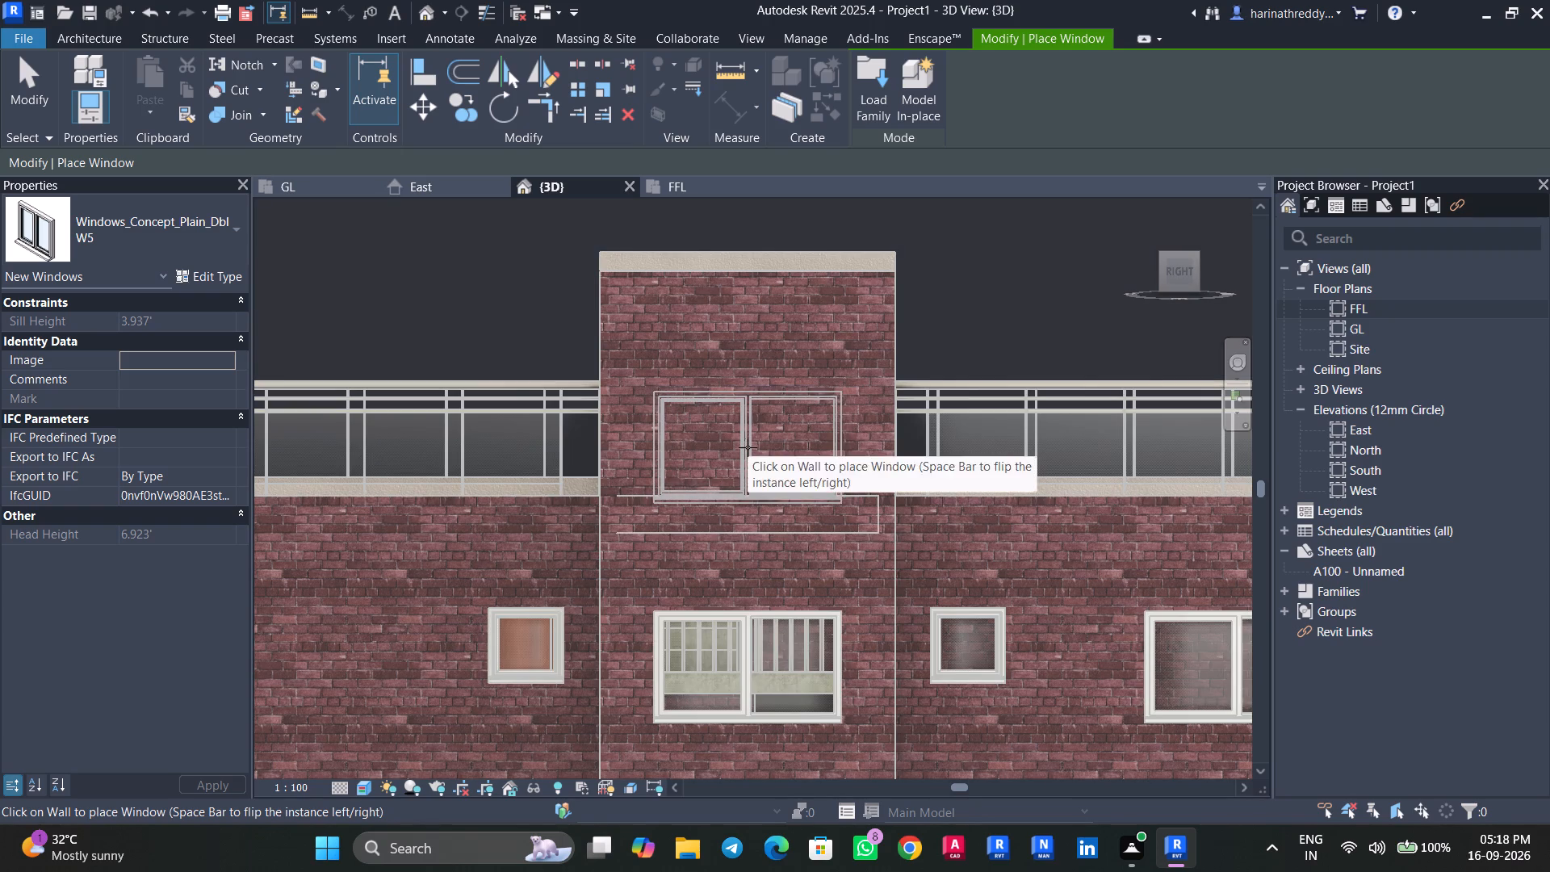
pyautogui.click(741, 446)
pyautogui.press('Escape')
pyautogui.press('Escape')
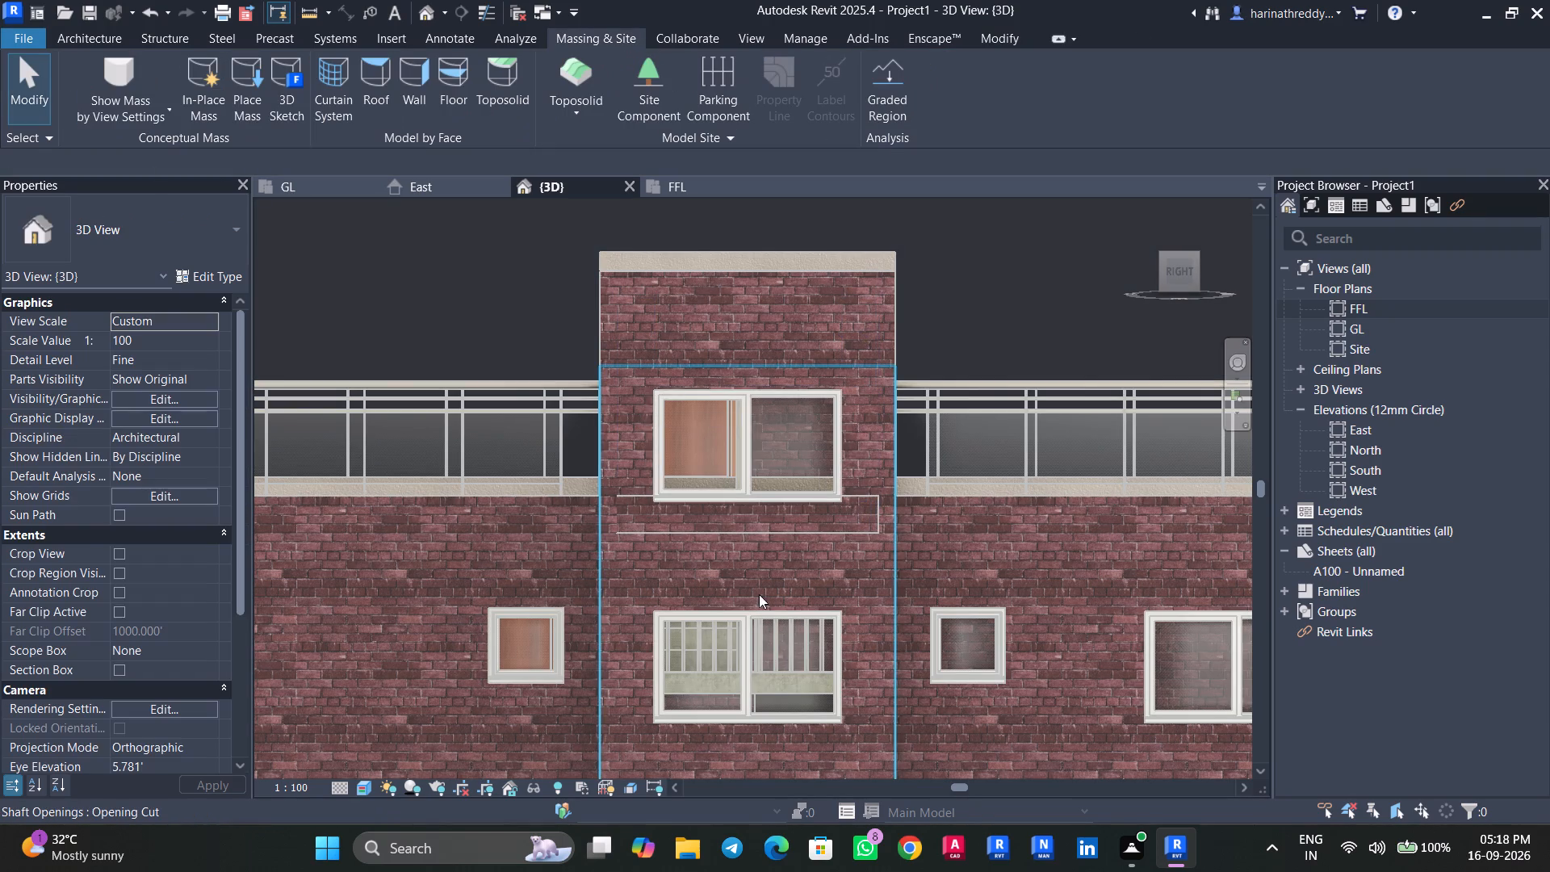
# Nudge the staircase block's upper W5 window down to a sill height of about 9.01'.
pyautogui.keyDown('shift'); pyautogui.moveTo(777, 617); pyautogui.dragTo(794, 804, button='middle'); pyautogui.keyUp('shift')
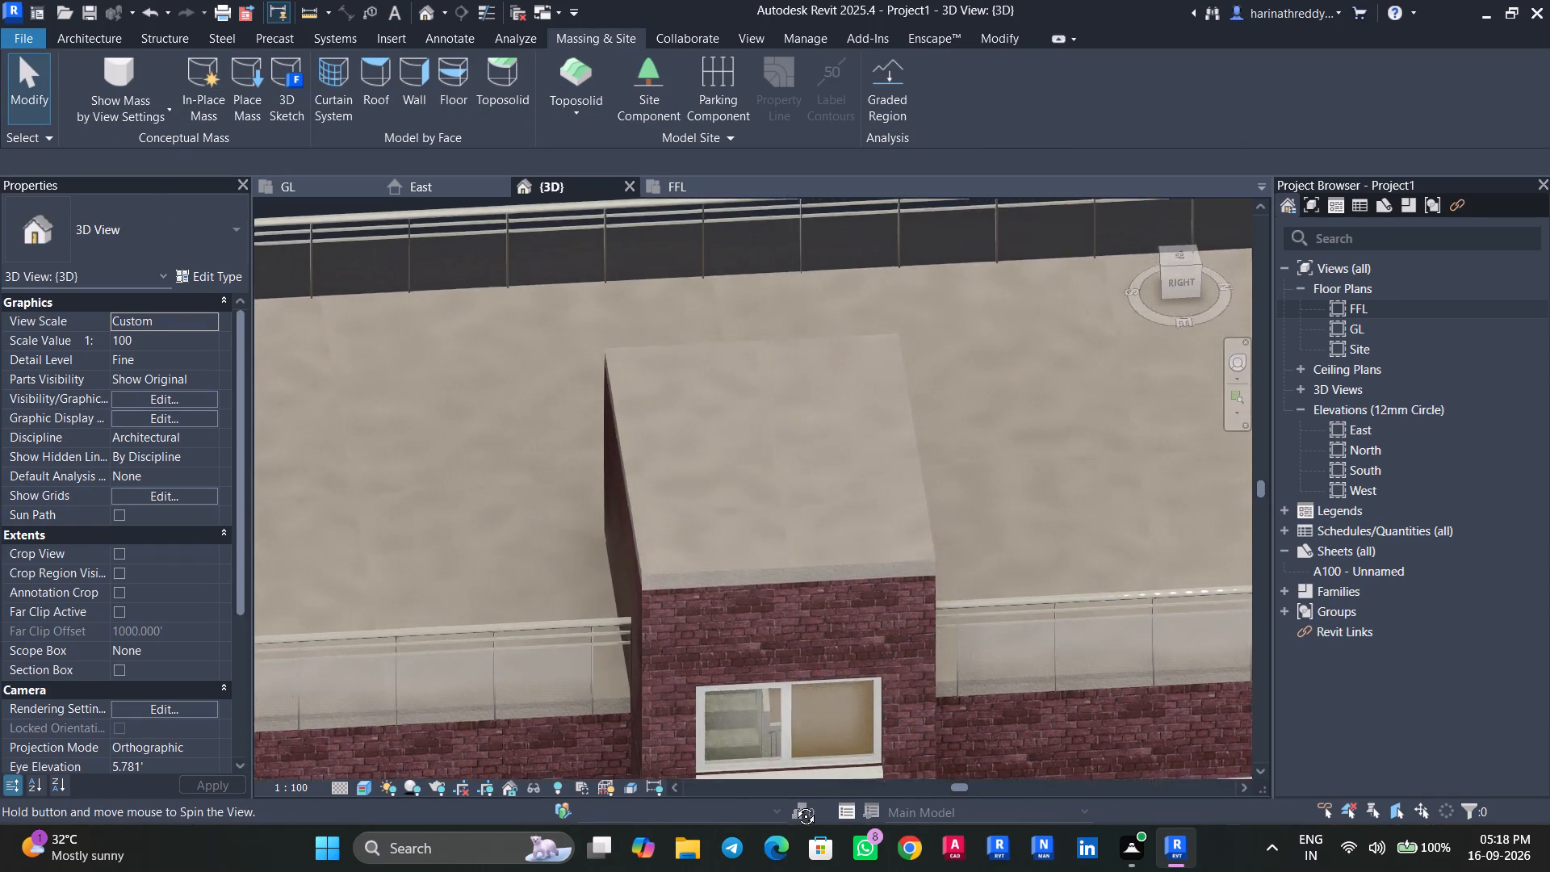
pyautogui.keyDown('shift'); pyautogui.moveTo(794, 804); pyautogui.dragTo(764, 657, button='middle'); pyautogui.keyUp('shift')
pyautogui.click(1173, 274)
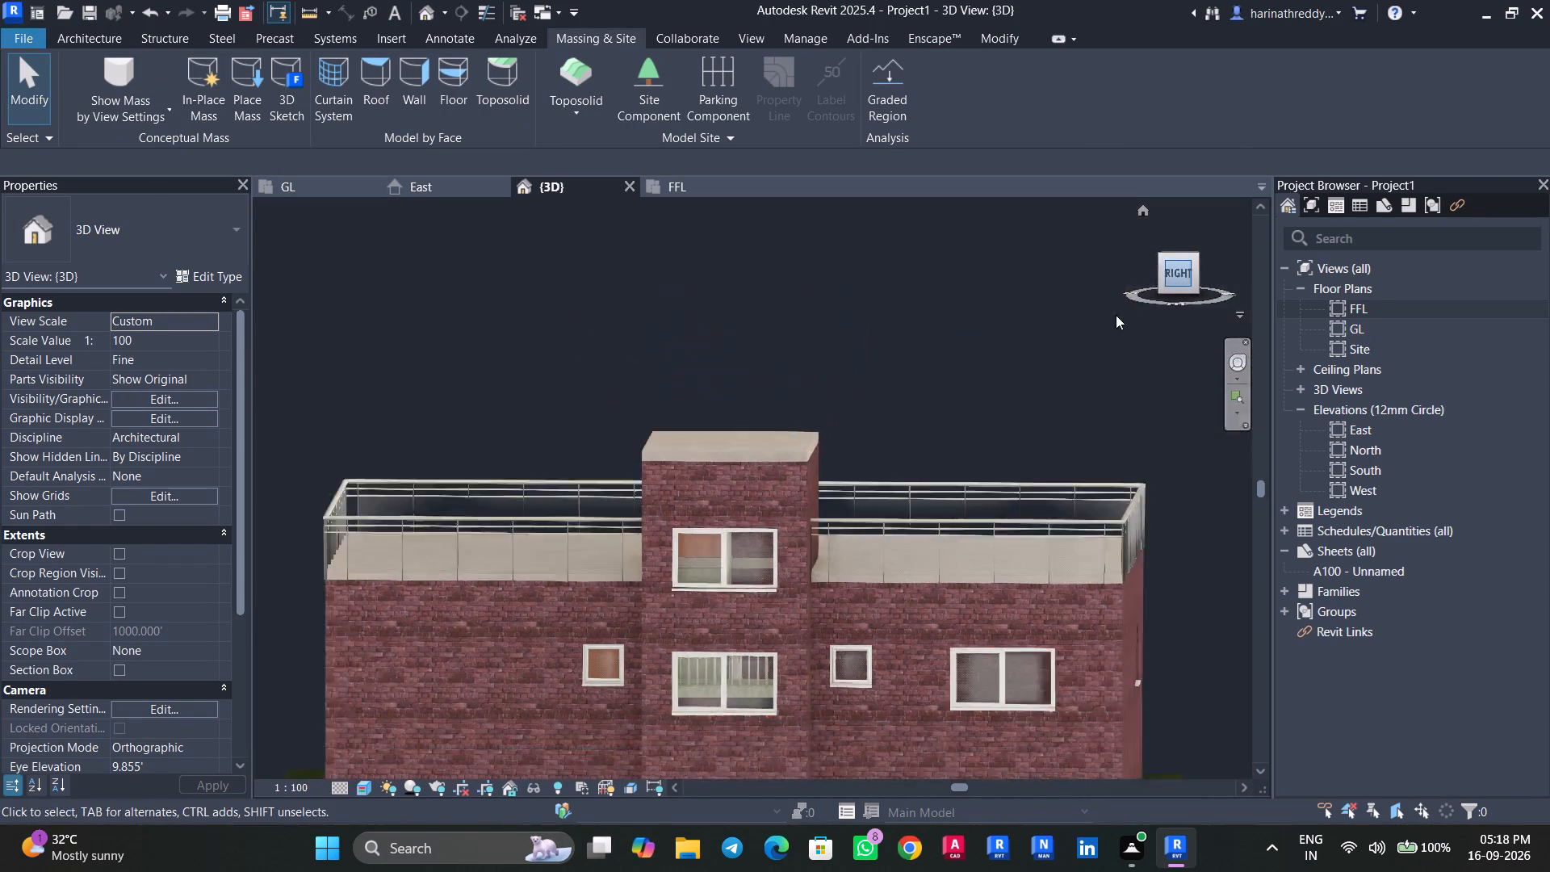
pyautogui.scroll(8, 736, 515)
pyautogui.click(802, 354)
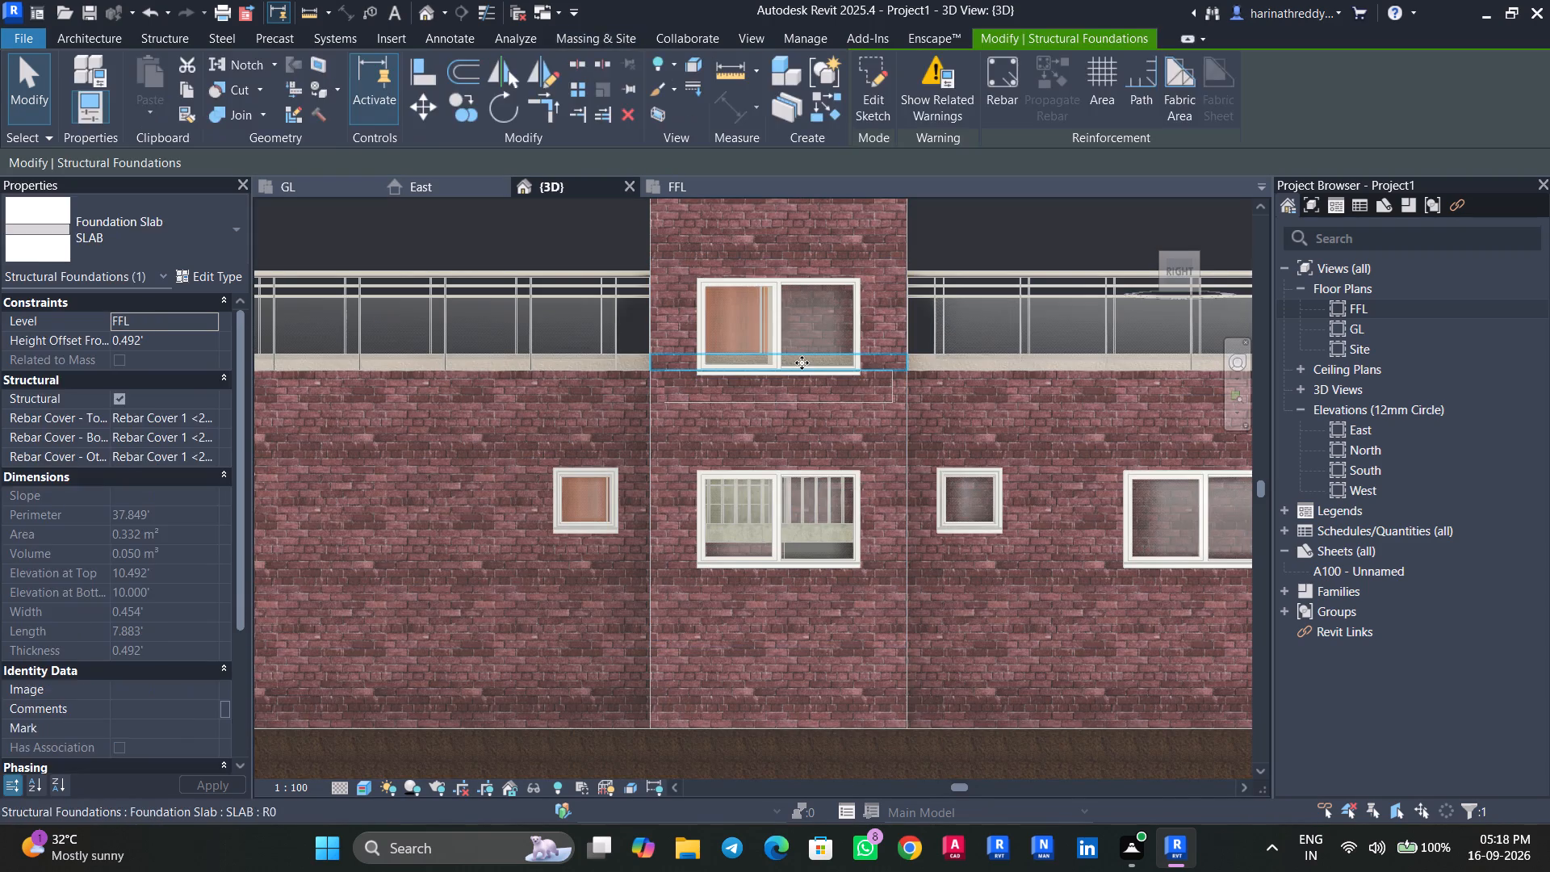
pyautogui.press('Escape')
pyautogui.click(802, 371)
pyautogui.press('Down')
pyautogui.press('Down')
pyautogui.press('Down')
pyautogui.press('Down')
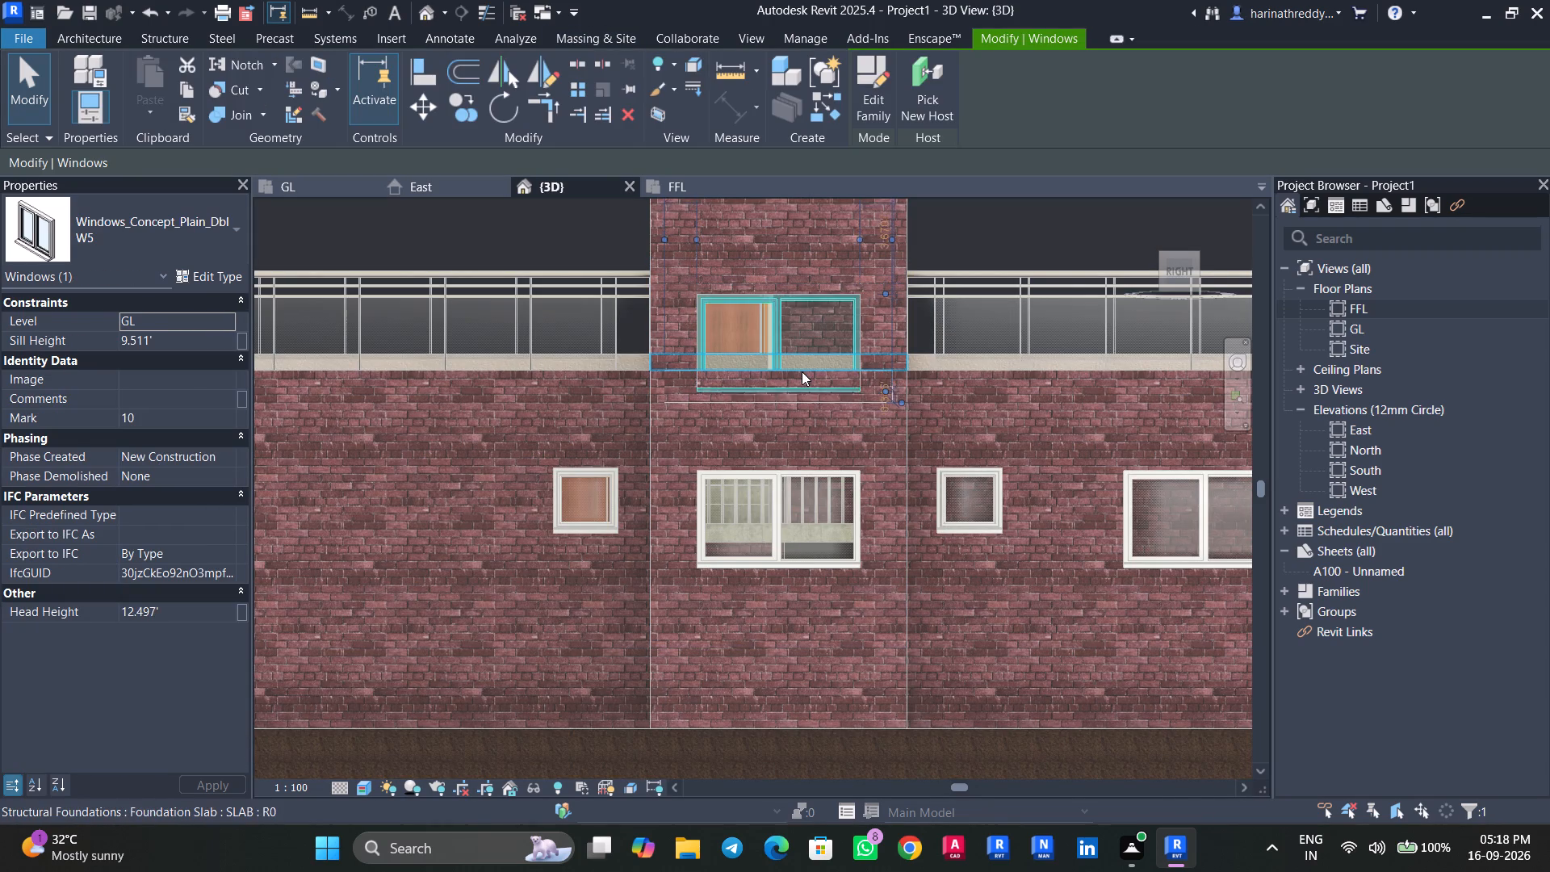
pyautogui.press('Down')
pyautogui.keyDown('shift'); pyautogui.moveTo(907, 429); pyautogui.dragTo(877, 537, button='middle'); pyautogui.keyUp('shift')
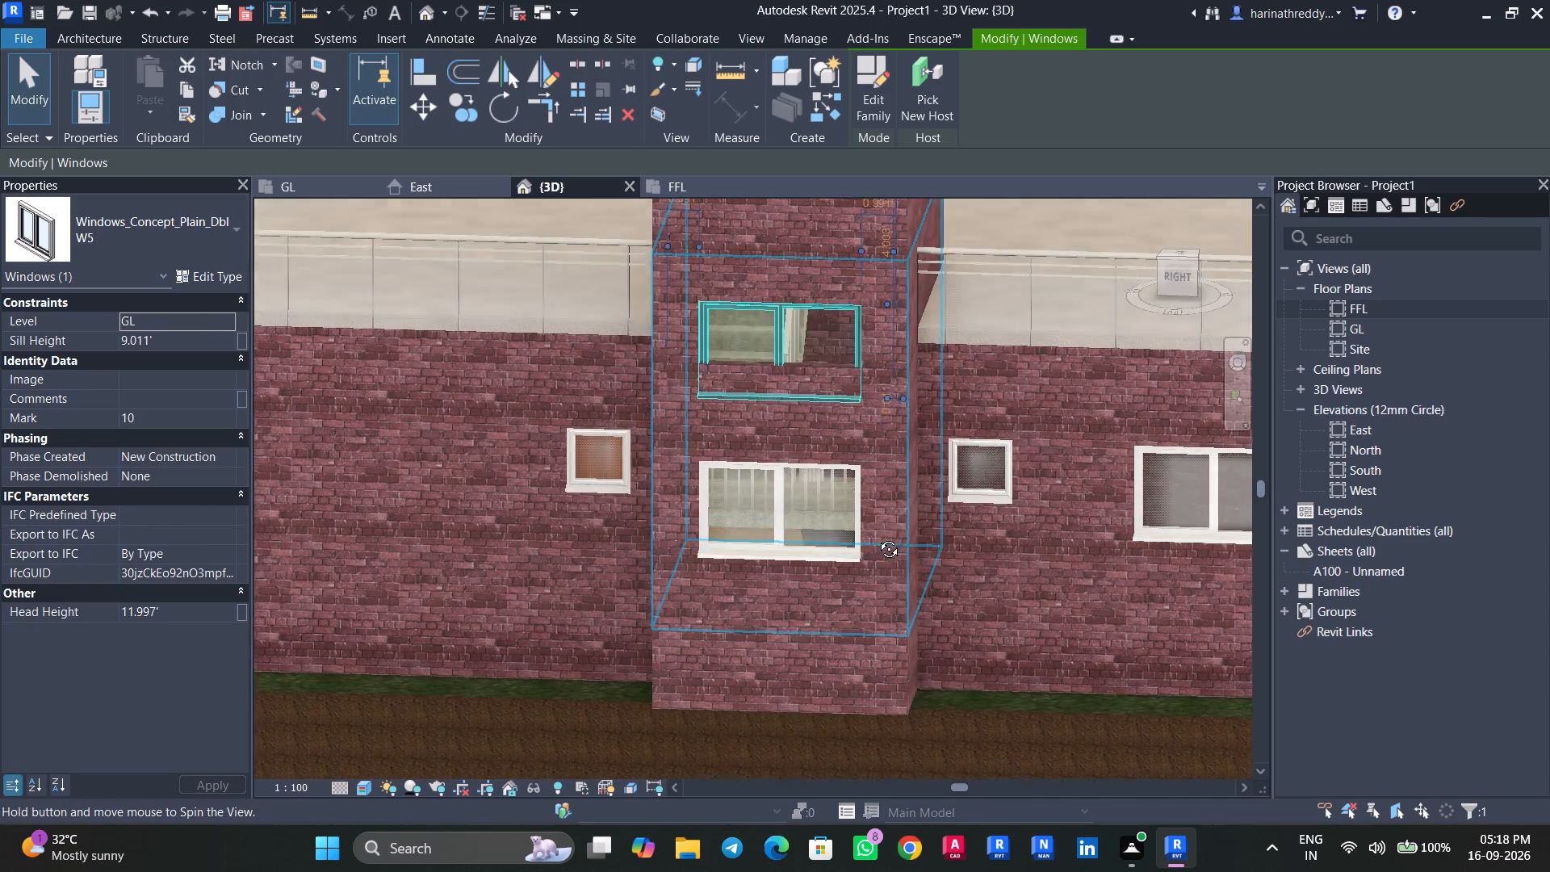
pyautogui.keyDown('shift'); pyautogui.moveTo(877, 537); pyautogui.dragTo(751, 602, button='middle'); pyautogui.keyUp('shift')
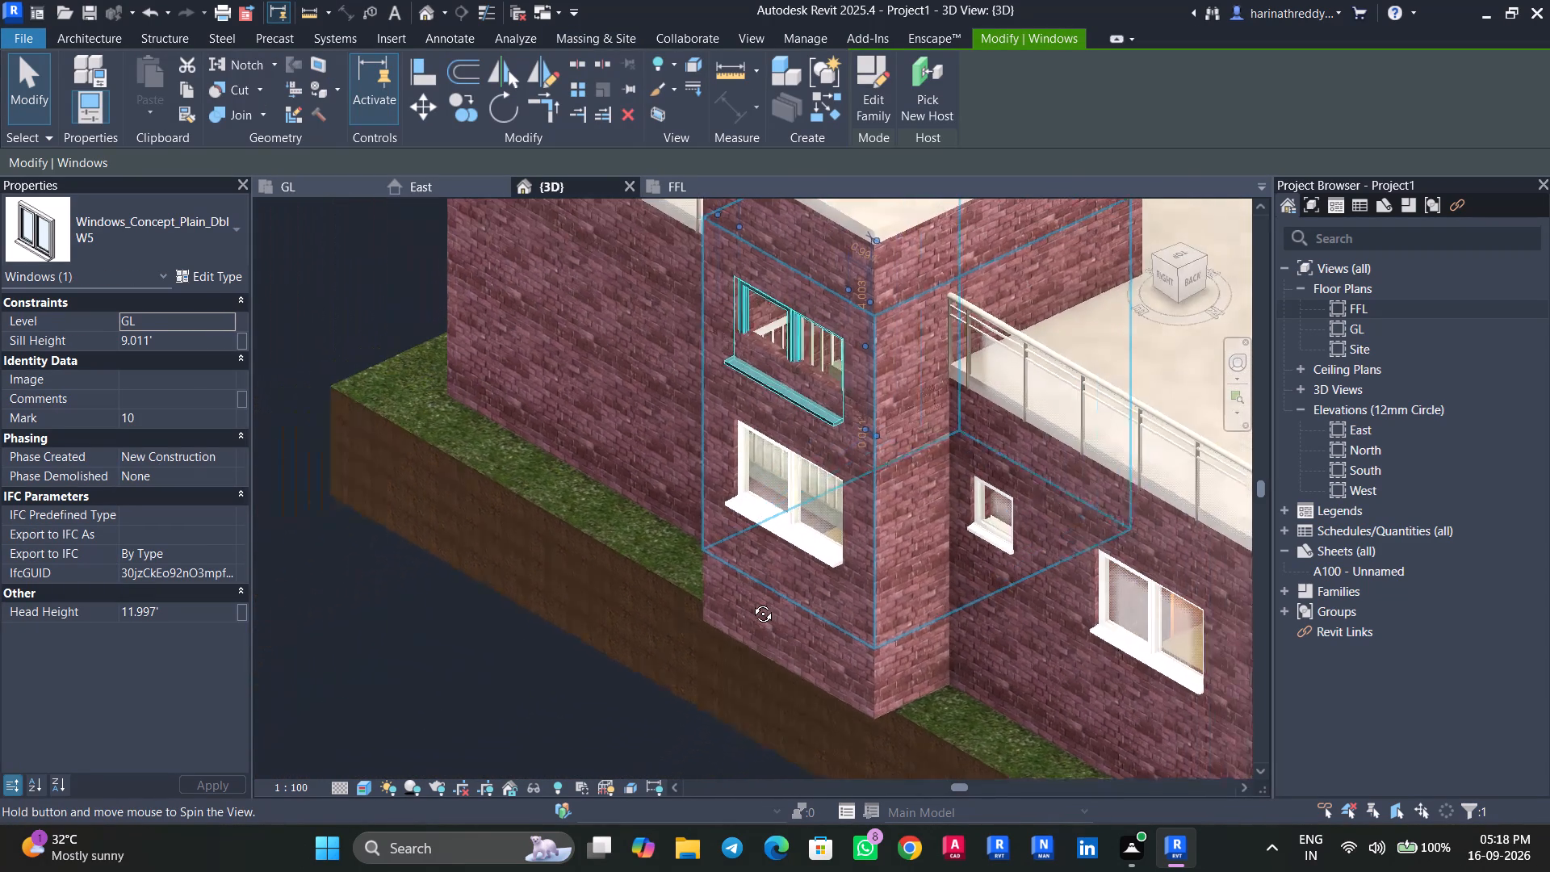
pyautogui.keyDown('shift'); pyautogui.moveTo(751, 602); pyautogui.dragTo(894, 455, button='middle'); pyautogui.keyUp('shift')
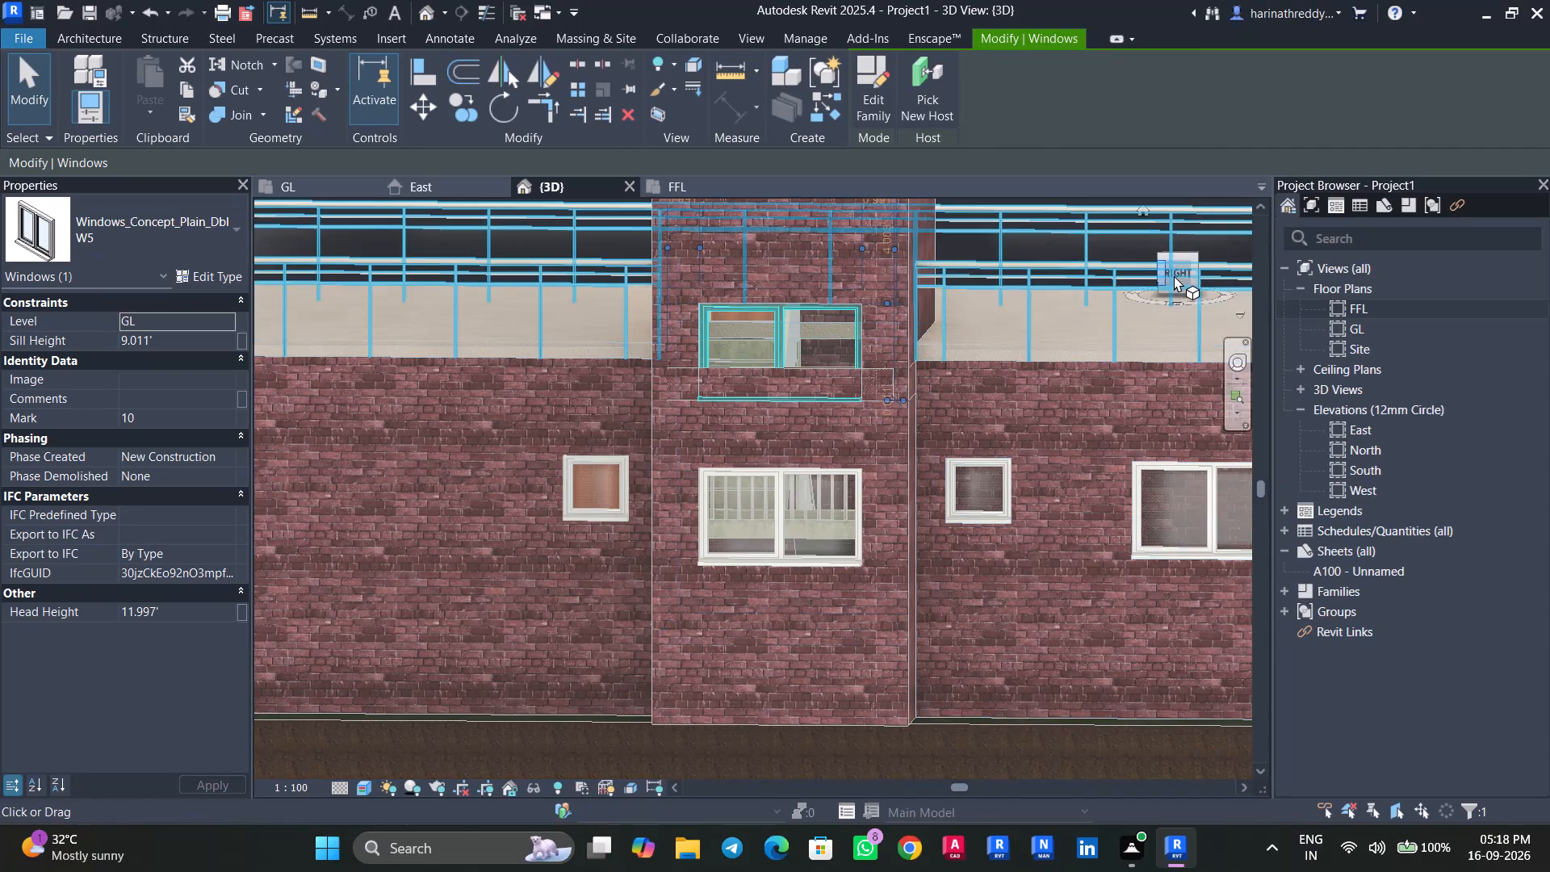
# From the right side view, nudge the upper W5 window up to a sill height of about 10.05'.
pyautogui.click(1174, 275)
pyautogui.press('Up')
pyautogui.press('Up')
pyautogui.press('Up')
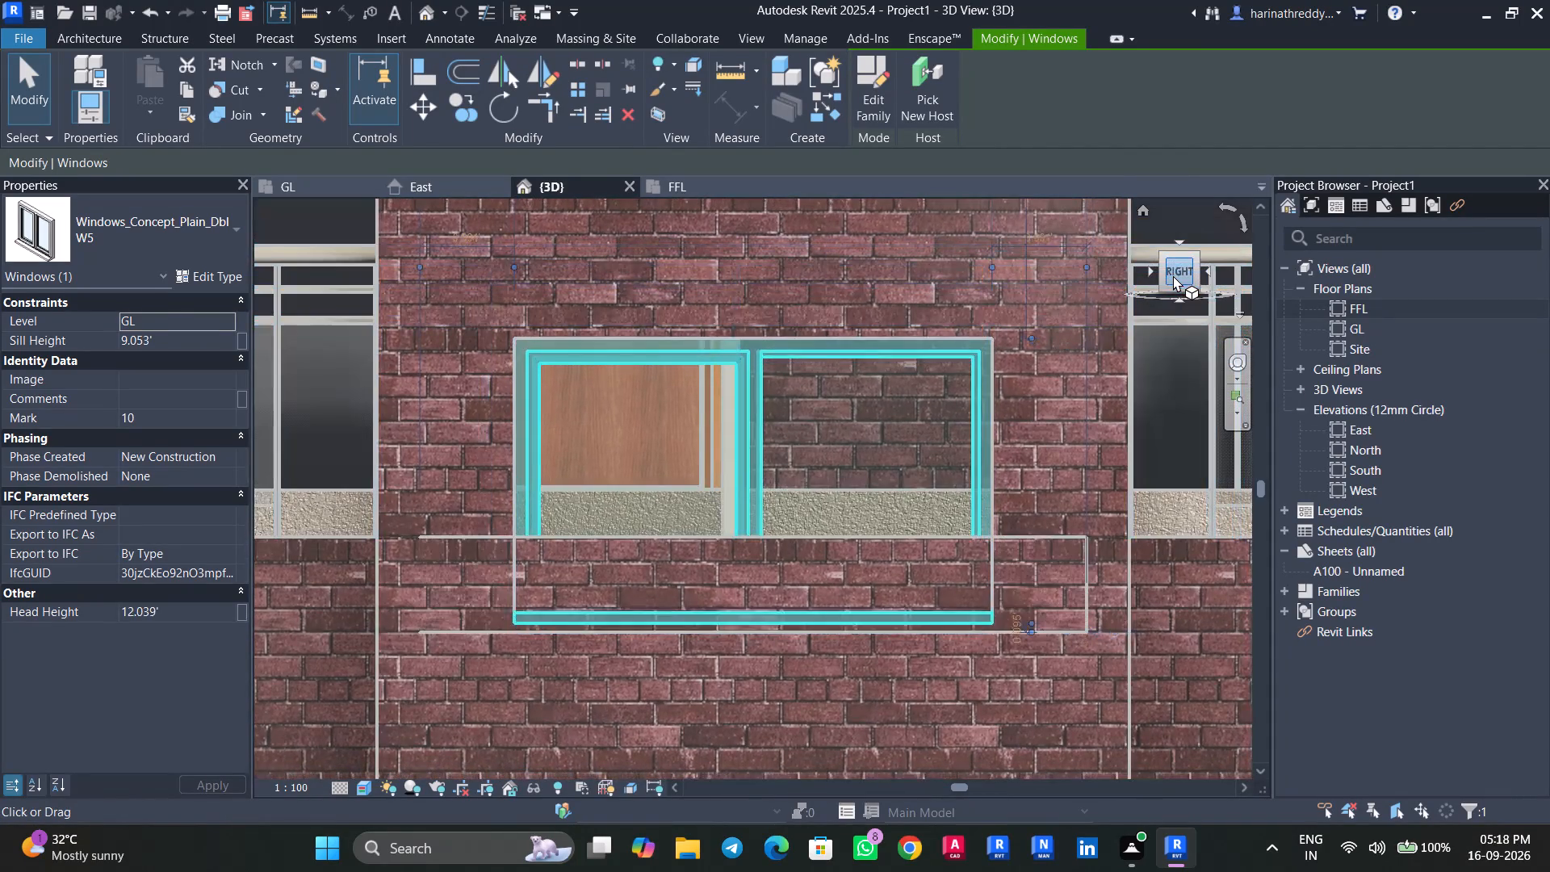
pyautogui.press('Up')
pyautogui.press('Up')
pyautogui.press('Up')
pyautogui.press('Up')
pyautogui.press('Up')
pyautogui.press('Up')
pyautogui.press('Up')
pyautogui.press('Up')
pyautogui.press('Up')
pyautogui.press('Up')
pyautogui.press('Up')
pyautogui.press('Up')
pyautogui.press('Up')
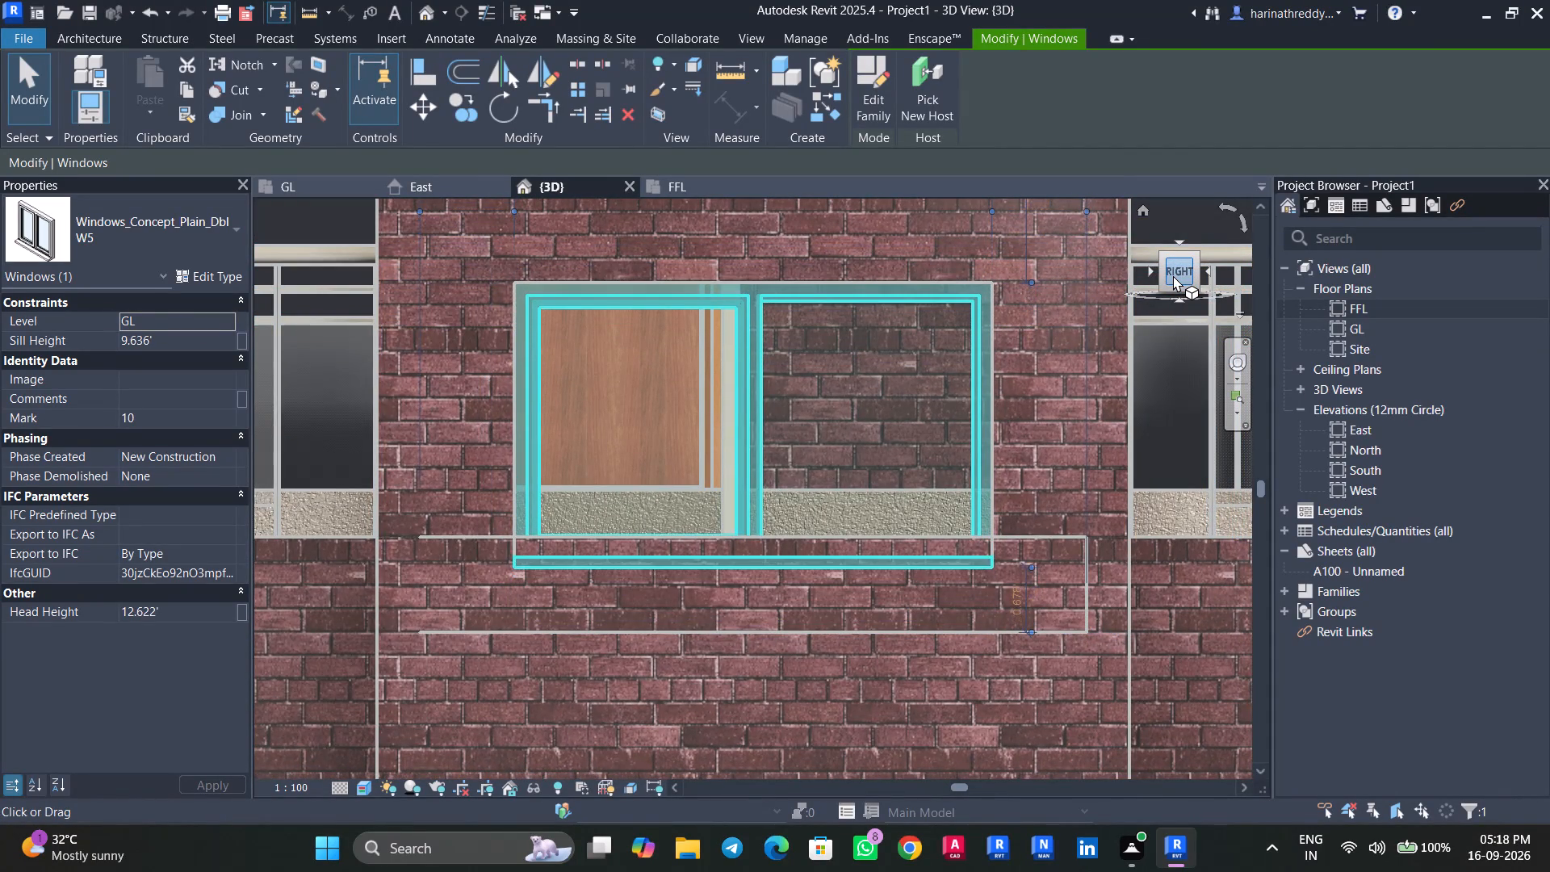
pyautogui.press('Up')
pyautogui.press('Up')
pyautogui.press('Up')
pyautogui.press('Up')
pyautogui.press('Up')
pyautogui.press('Up')
pyautogui.press('Up')
pyautogui.press('Up')
pyautogui.press('Up')
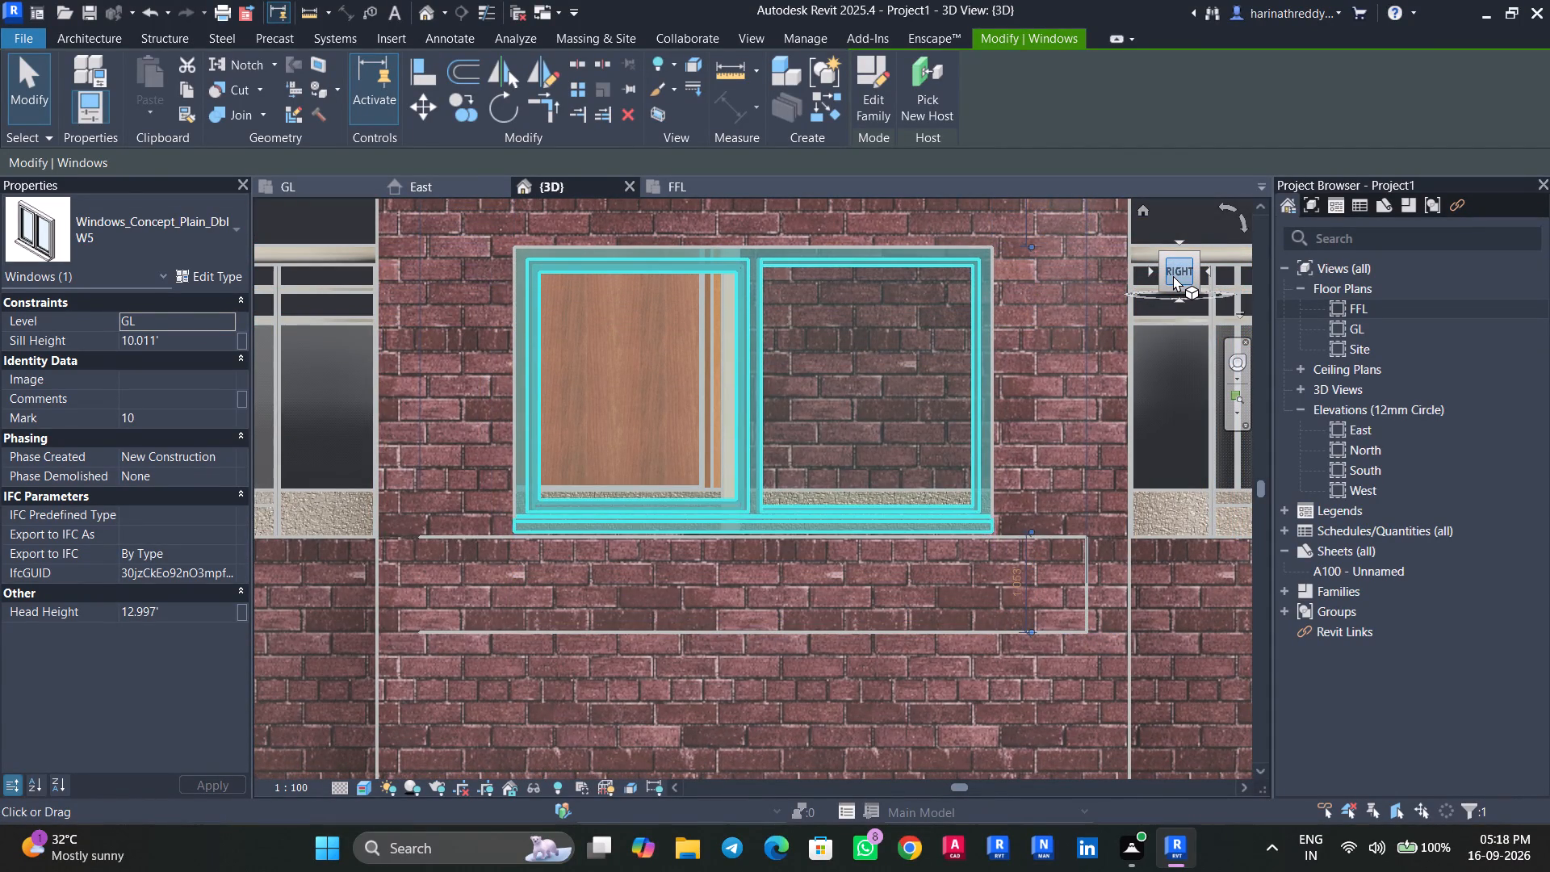
pyautogui.press('Escape')
# Flip the orientation of the staircase block's upper W5 window.
pyautogui.keyDown('shift'); pyautogui.moveTo(1142, 465); pyautogui.dragTo(1040, 665, button='middle'); pyautogui.keyUp('shift')
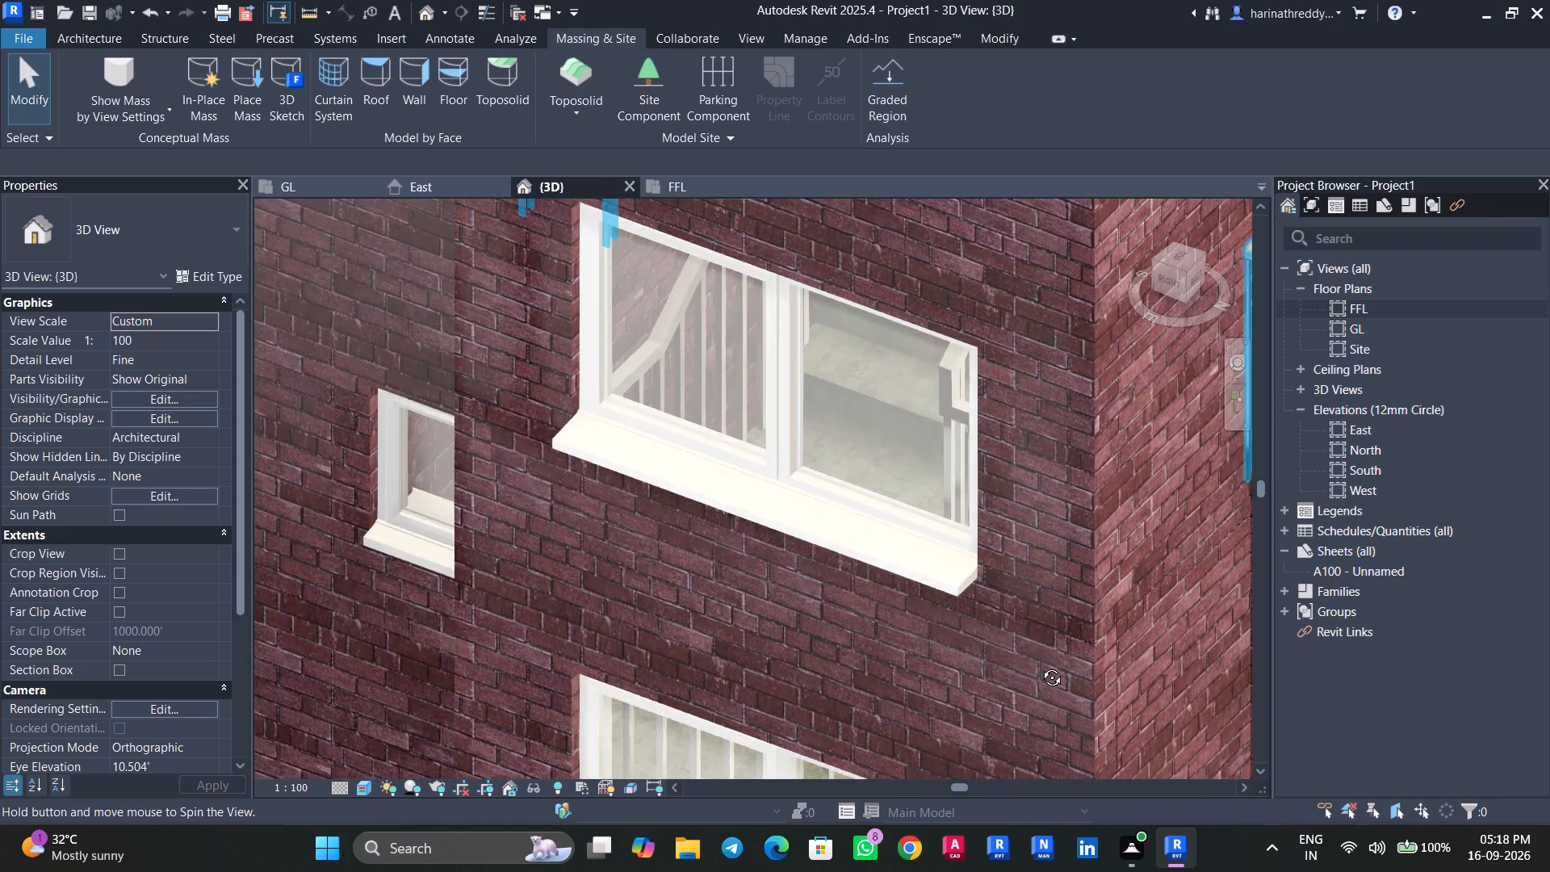
pyautogui.keyDown('shift'); pyautogui.moveTo(1040, 665); pyautogui.dragTo(1007, 657, button='middle'); pyautogui.keyUp('shift')
pyautogui.click(847, 533)
pyautogui.press('space')
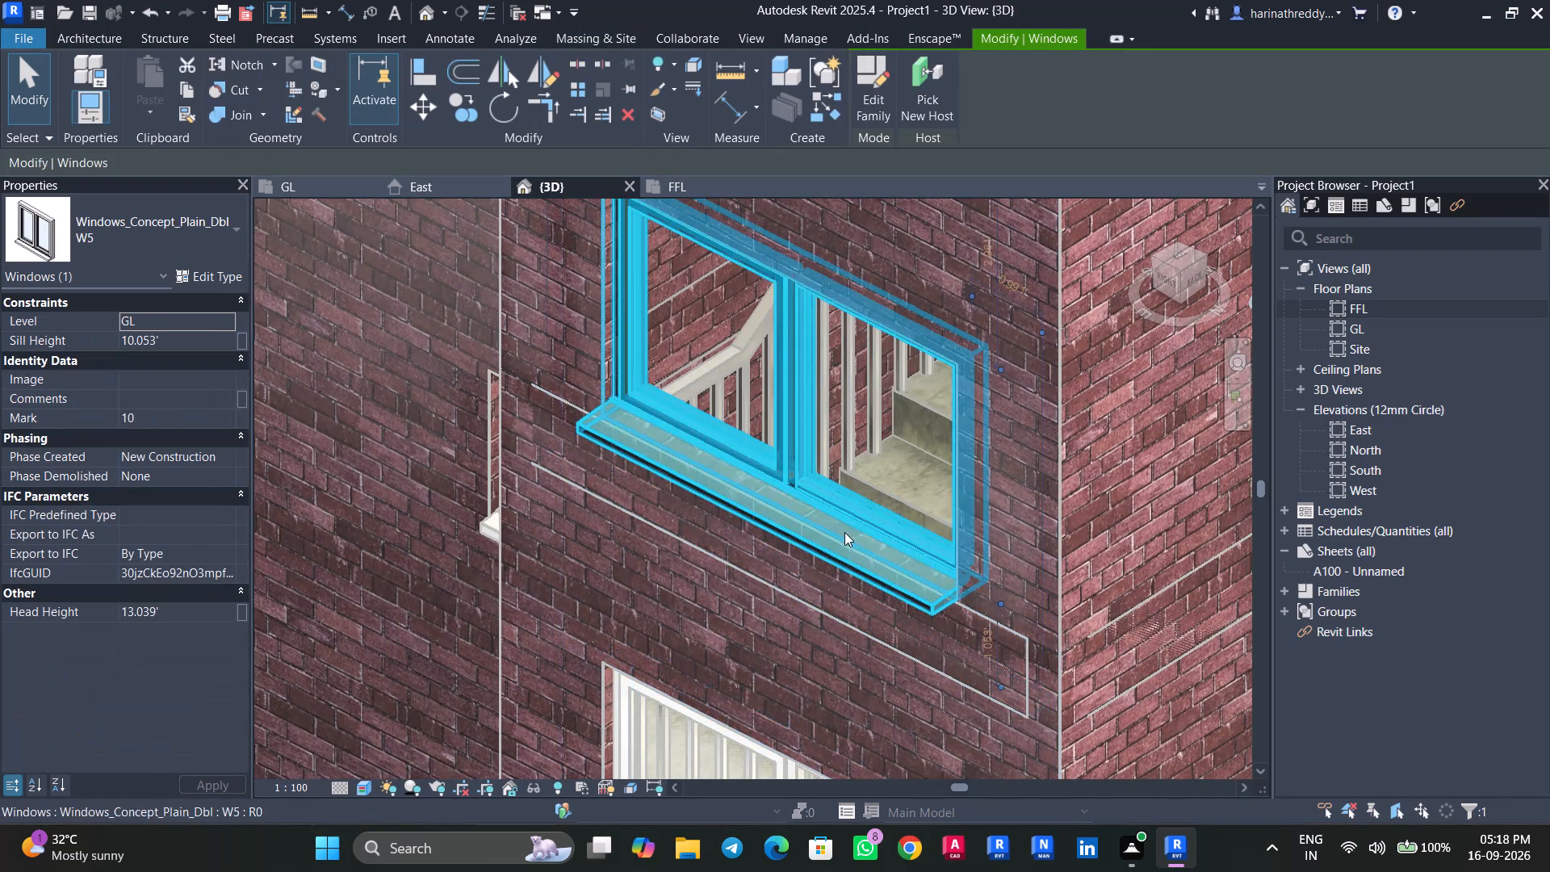
pyautogui.press('Escape')
pyautogui.press('Escape')
# Save the project in Downloads under the file name INTERSHIP PROJECT 8.
pyautogui.scroll(-13, 742, 572)
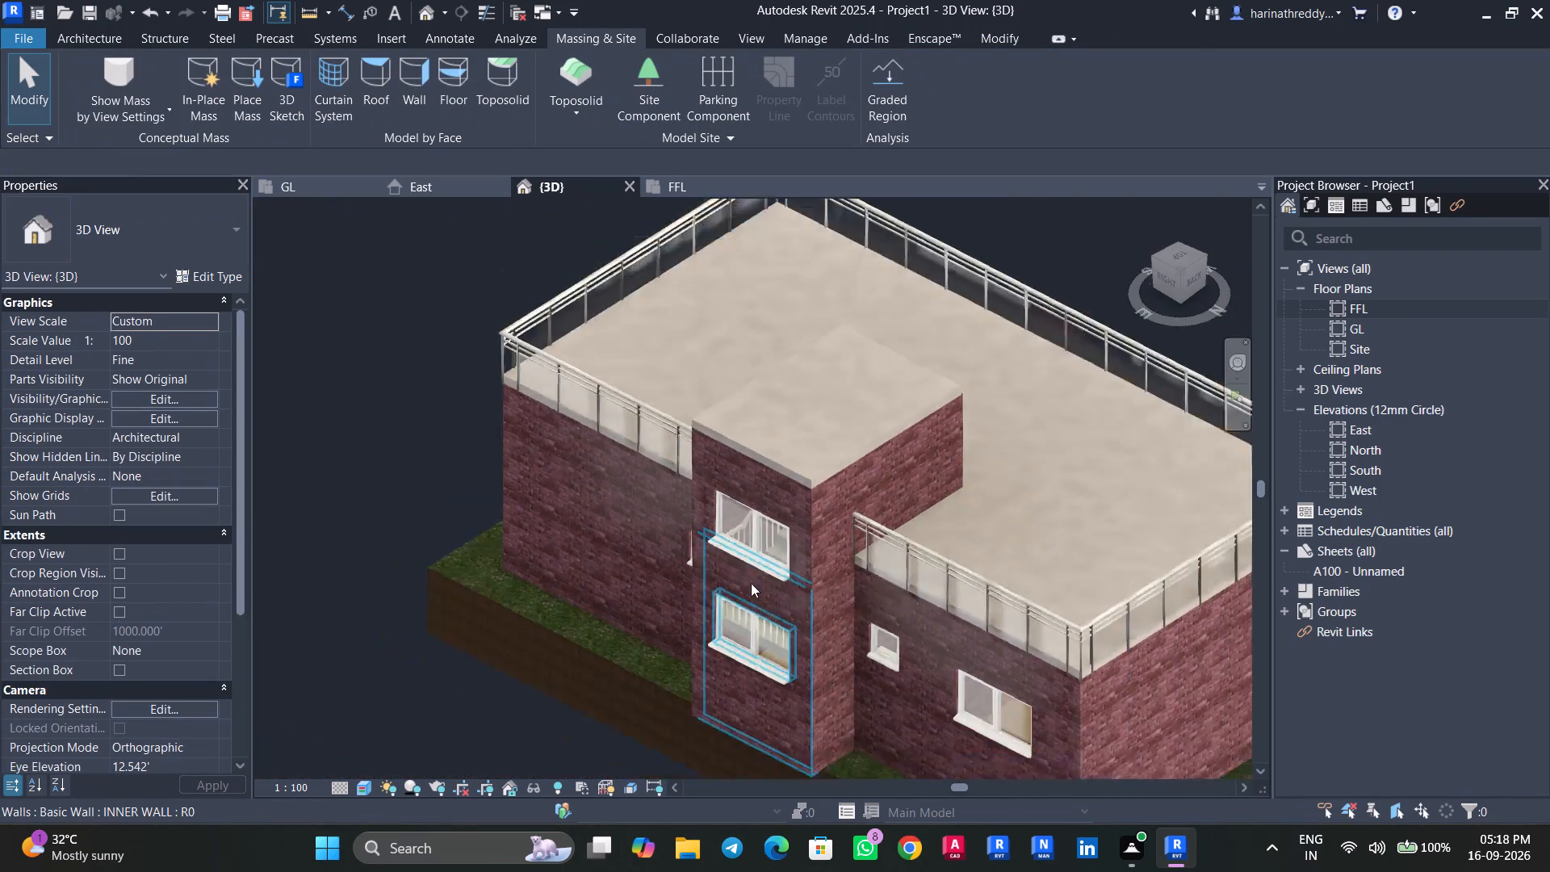
pyautogui.scroll(-2, 751, 583)
pyautogui.keyDown('shift'); pyautogui.moveTo(1206, 683); pyautogui.dragTo(970, 553, button='middle'); pyautogui.keyUp('shift')
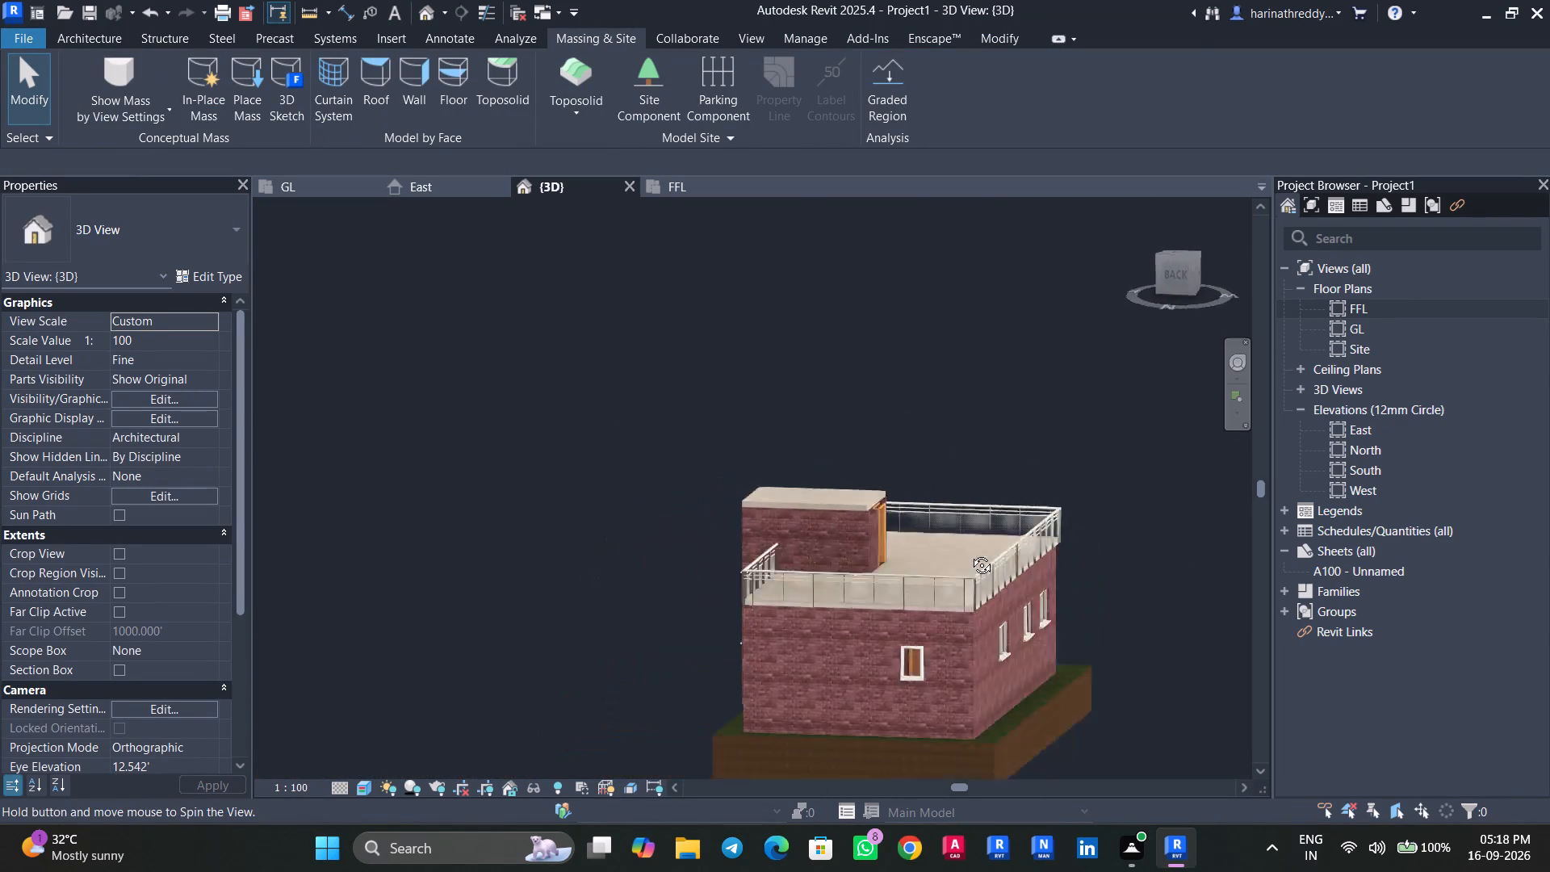
pyautogui.keyDown('shift'); pyautogui.moveTo(970, 553); pyautogui.dragTo(539, 549, button='middle'); pyautogui.keyUp('shift')
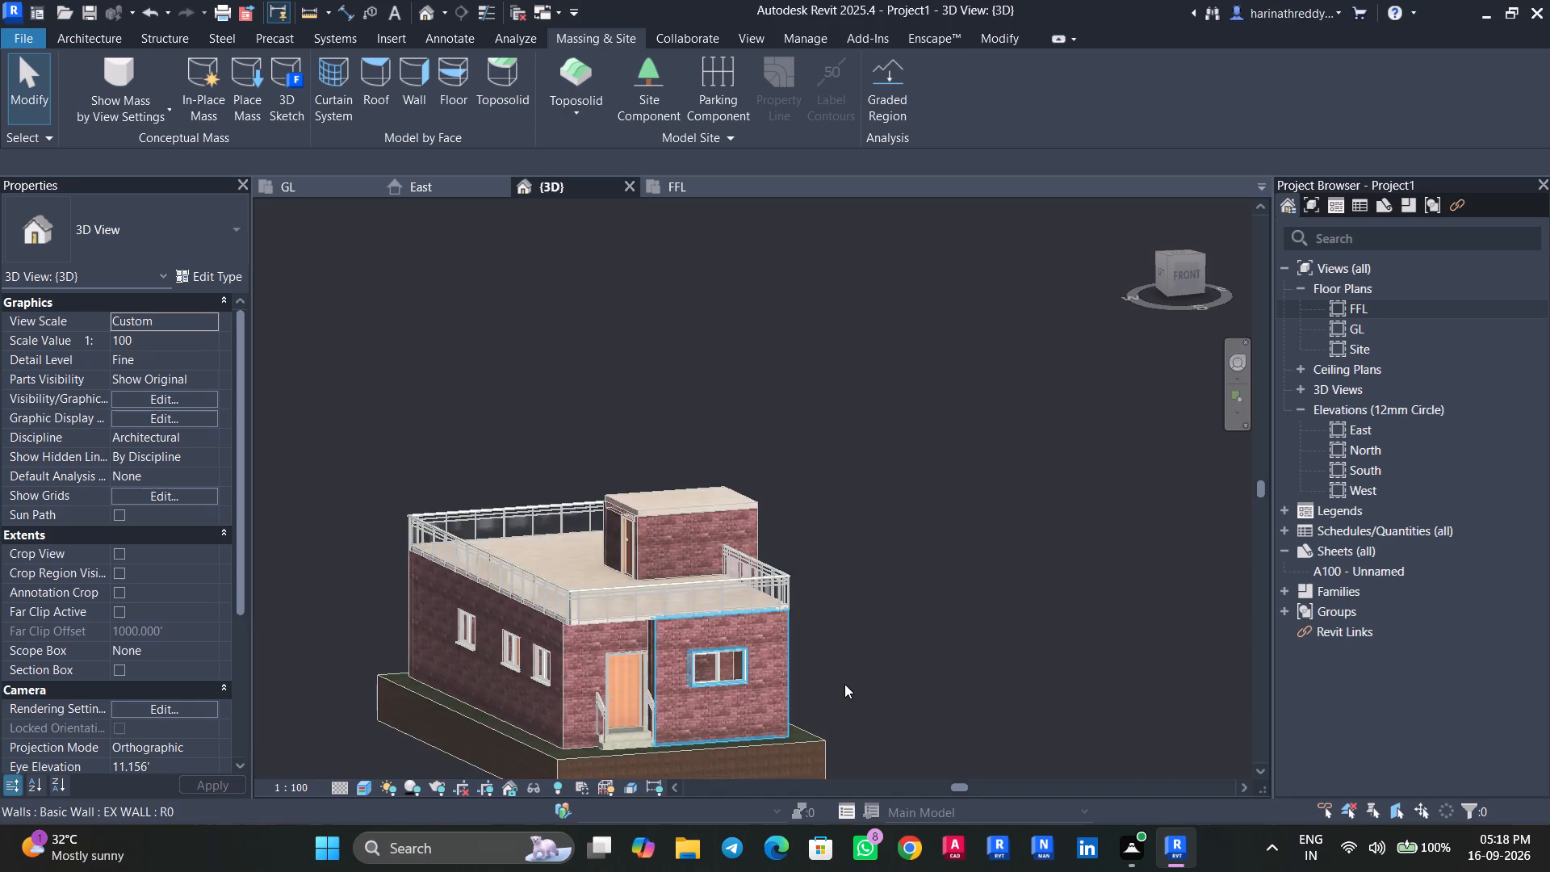
pyautogui.scroll(5, 844, 684)
pyautogui.moveTo(855, 680); pyautogui.dragTo(1122, 597, button='middle')
pyautogui.hotkey('ctrl', 's')
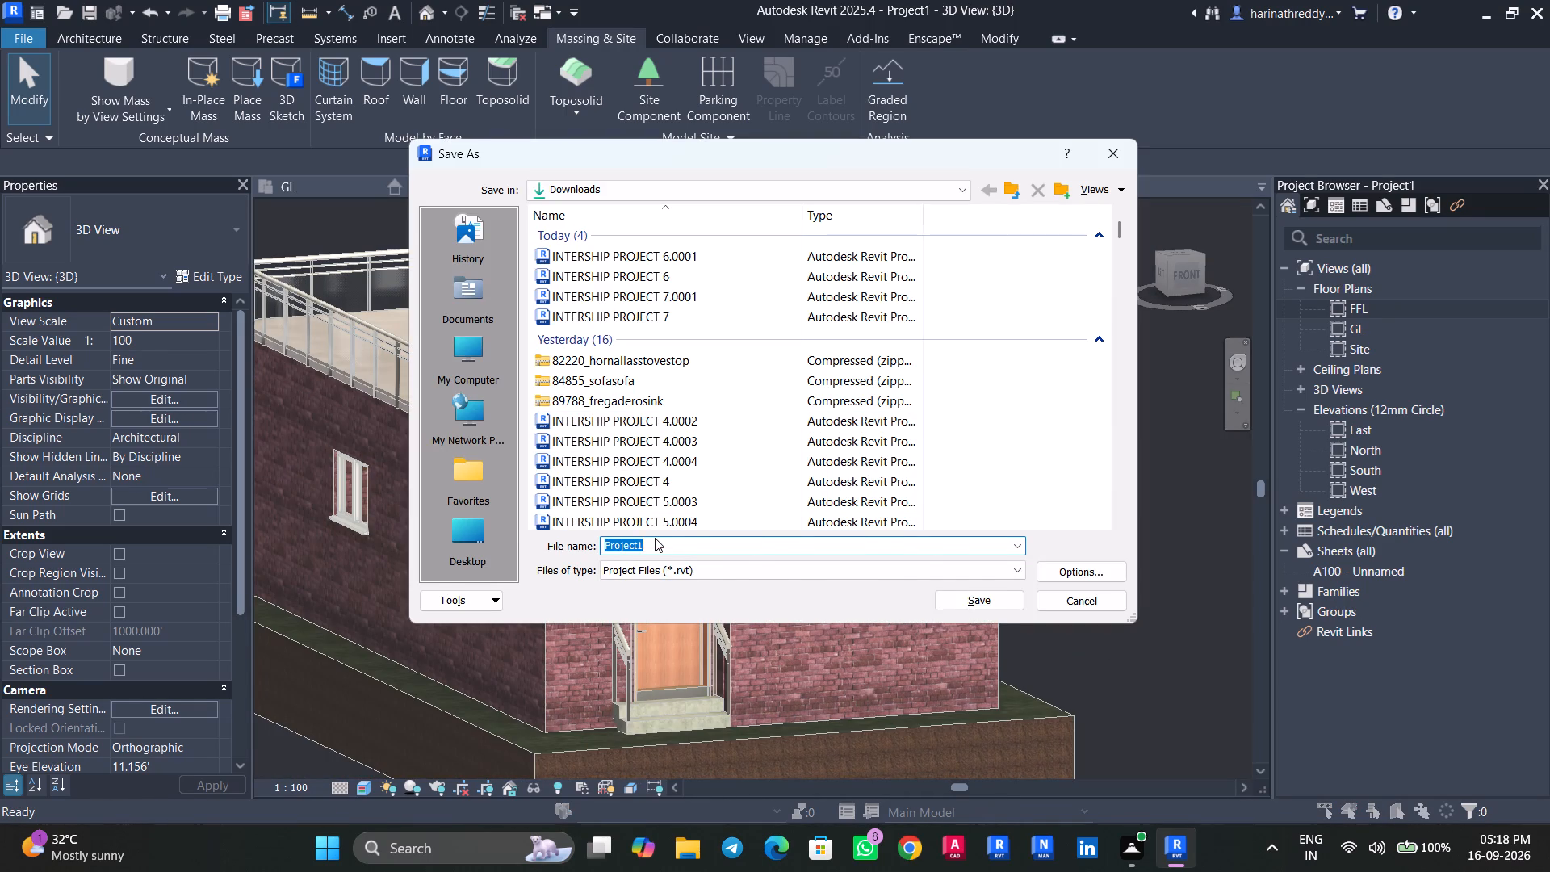
pyautogui.write('INTERSHI')
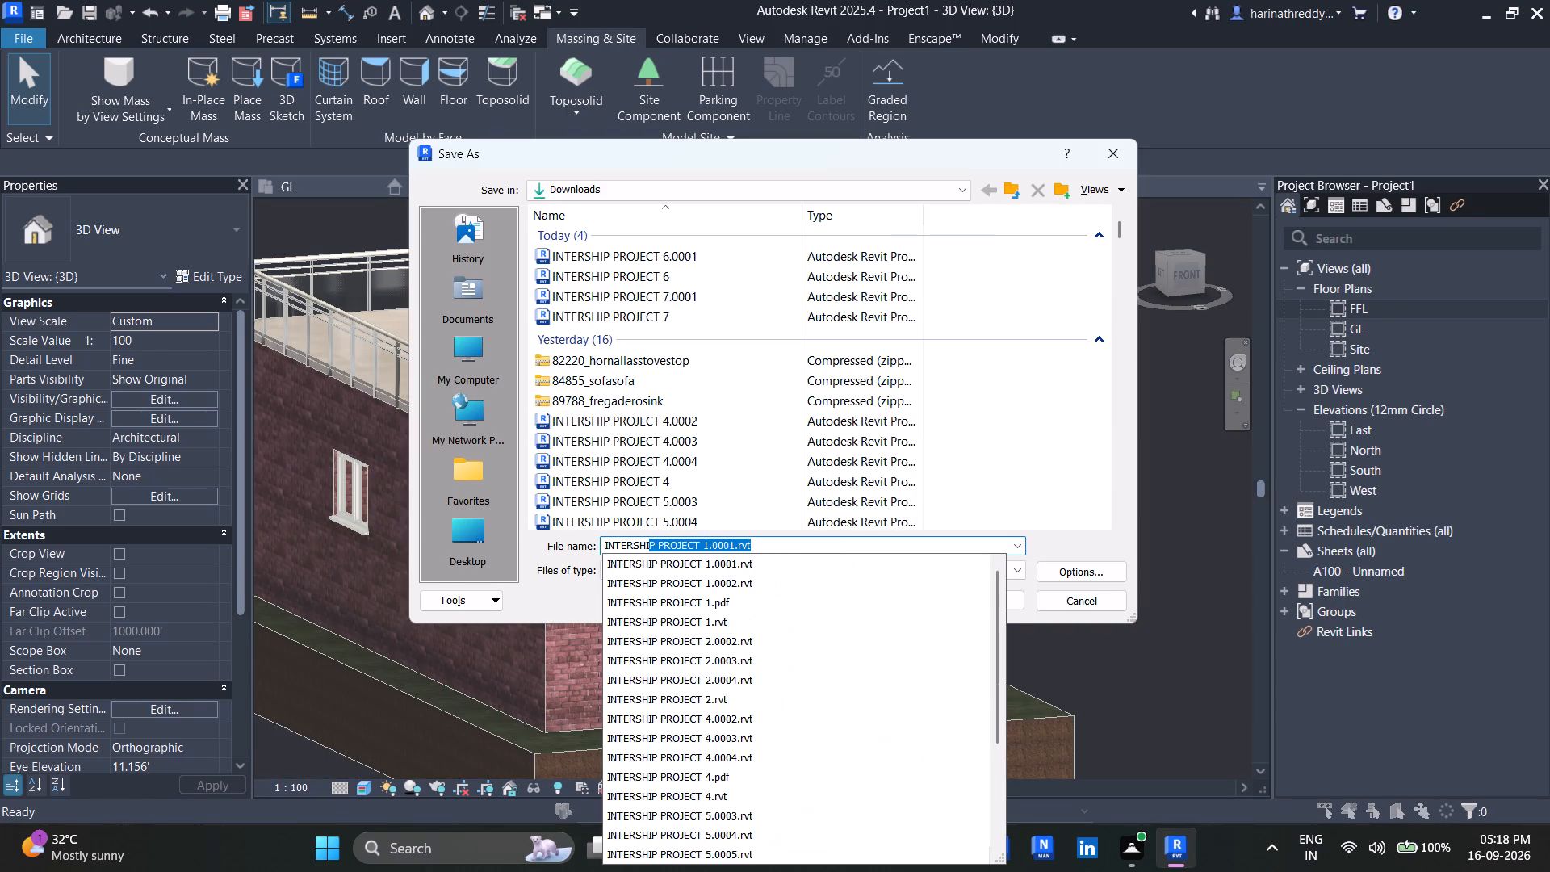
pyautogui.write('P P')
pyautogui.write('ROJ')
pyautogui.write('EC')
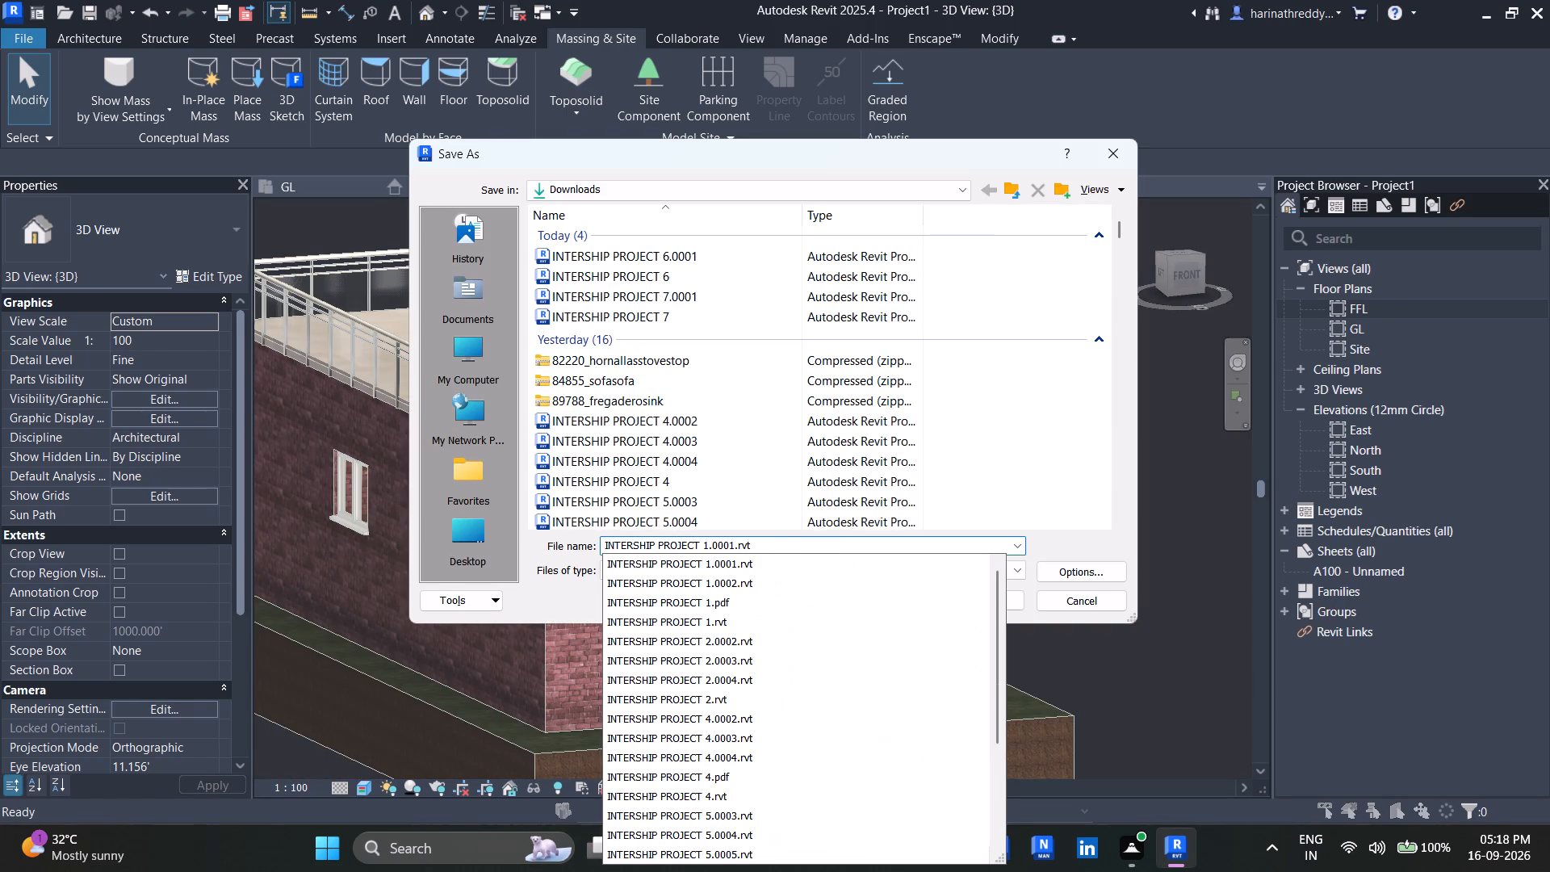
pyautogui.press('t')
pyautogui.press('space')
pyautogui.write('8')
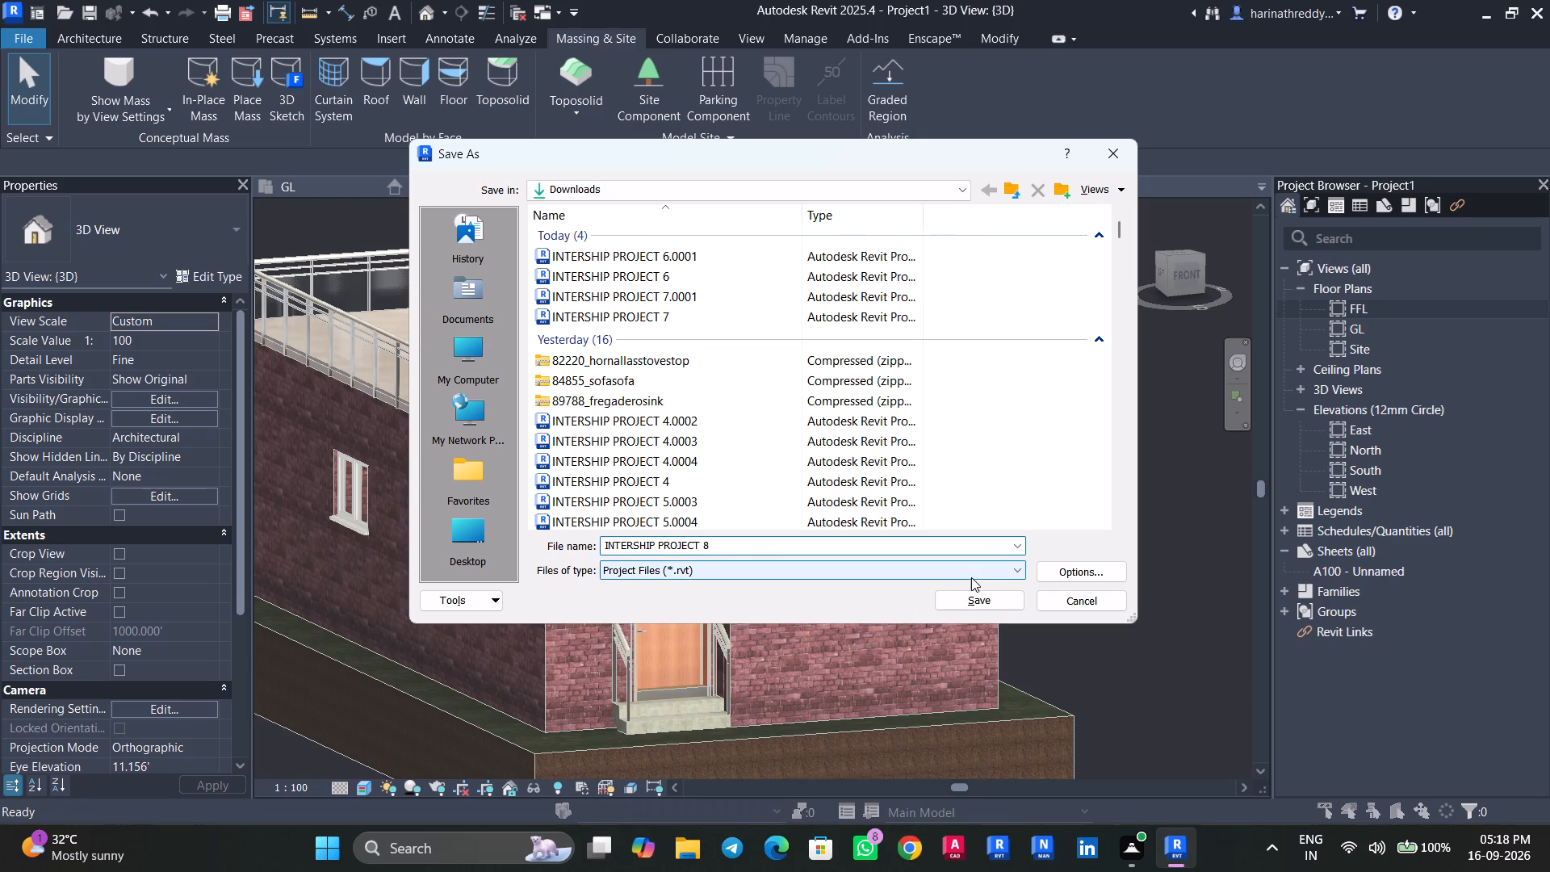
pyautogui.click(991, 597)
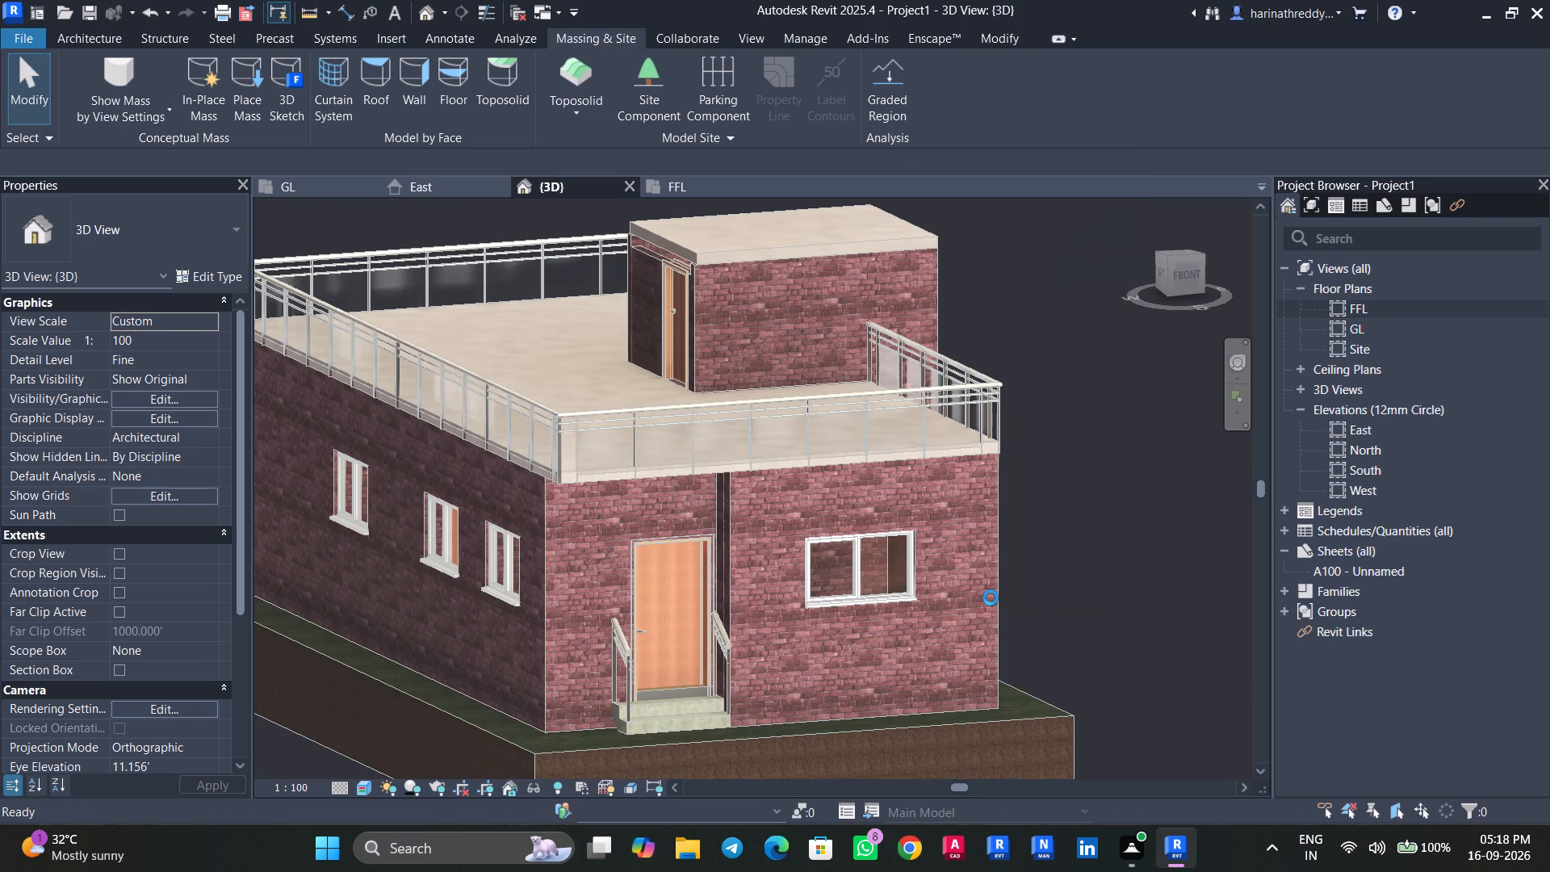
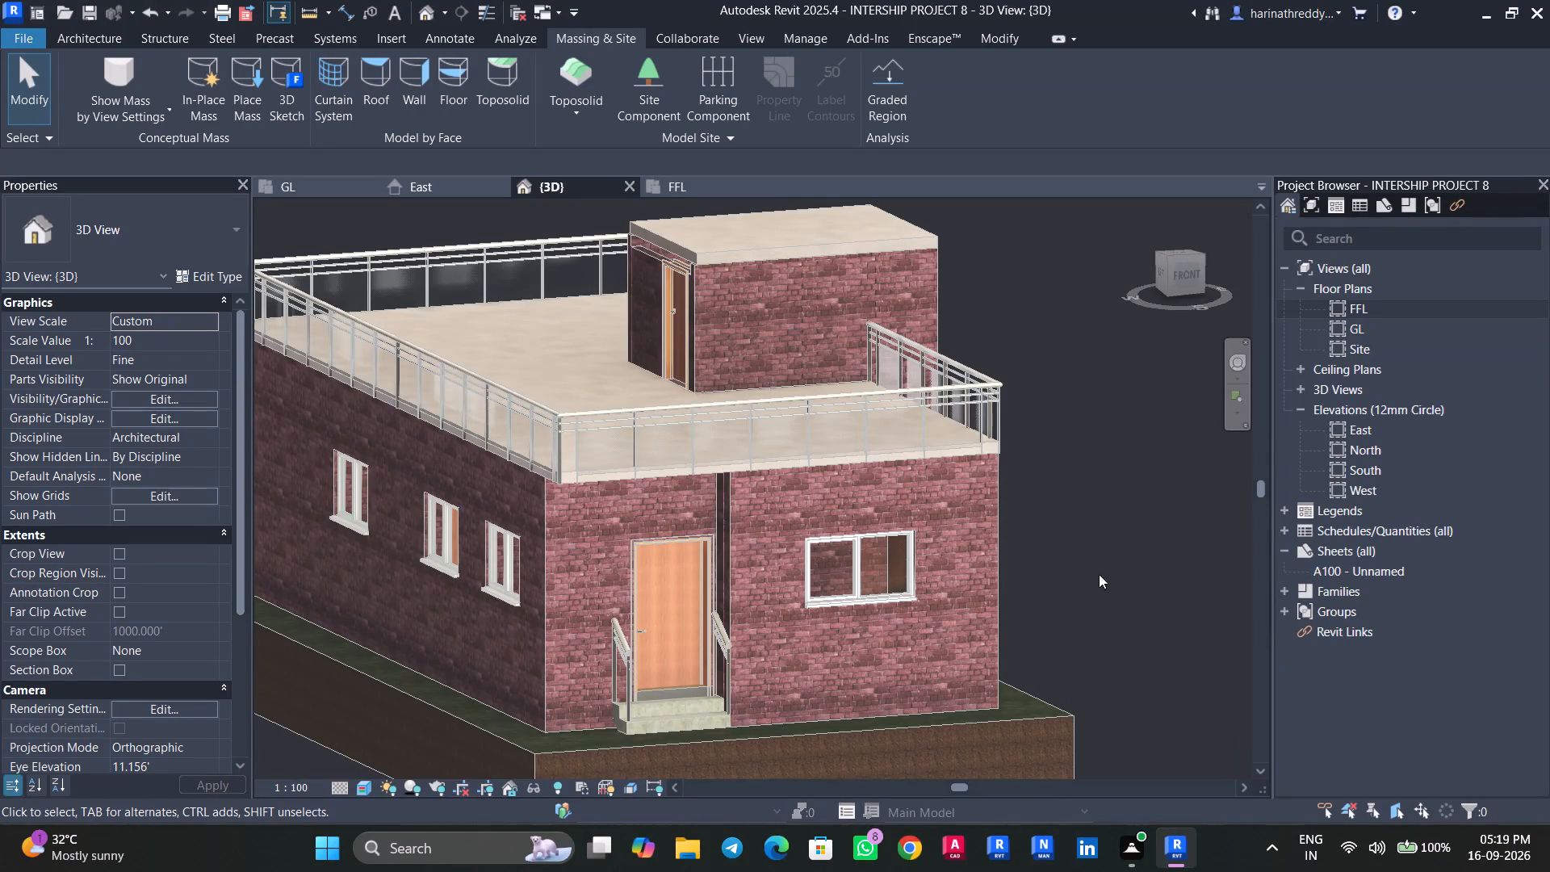
# Save the project.
pyautogui.scroll(-1, 1087, 578)
pyautogui.moveTo(1087, 578); pyautogui.dragTo(1100, 522, button='middle')
pyautogui.hotkey('ctrl', 's')
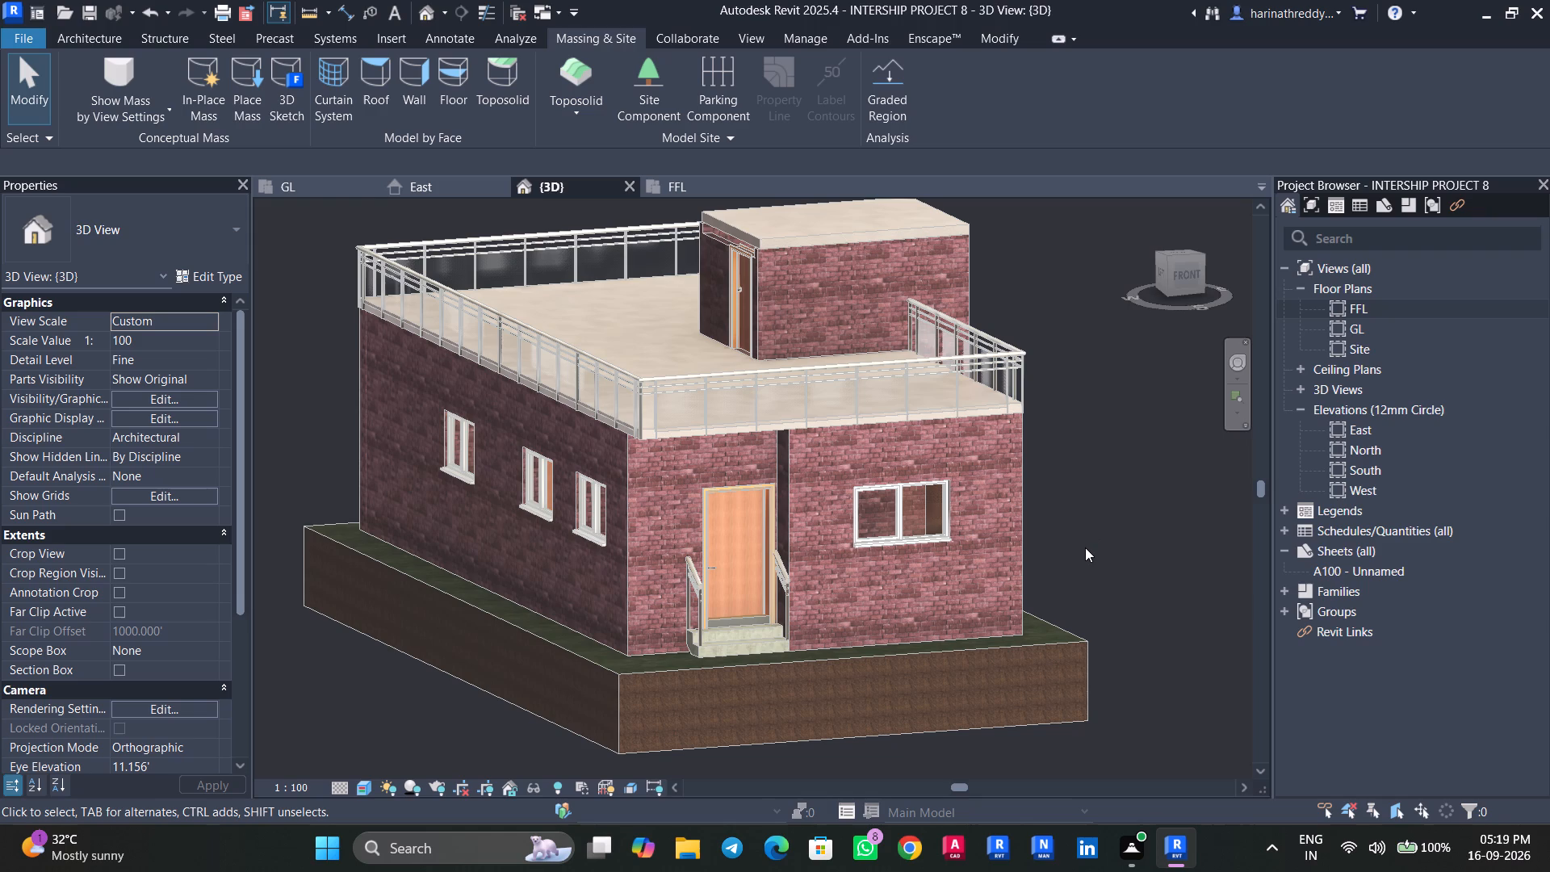
# Raise the top of the rooftop room's INNER WALL around the door to the underside of its roof slab, giving a 7.000' unconnected height.
pyautogui.scroll(-3, 1085, 547)
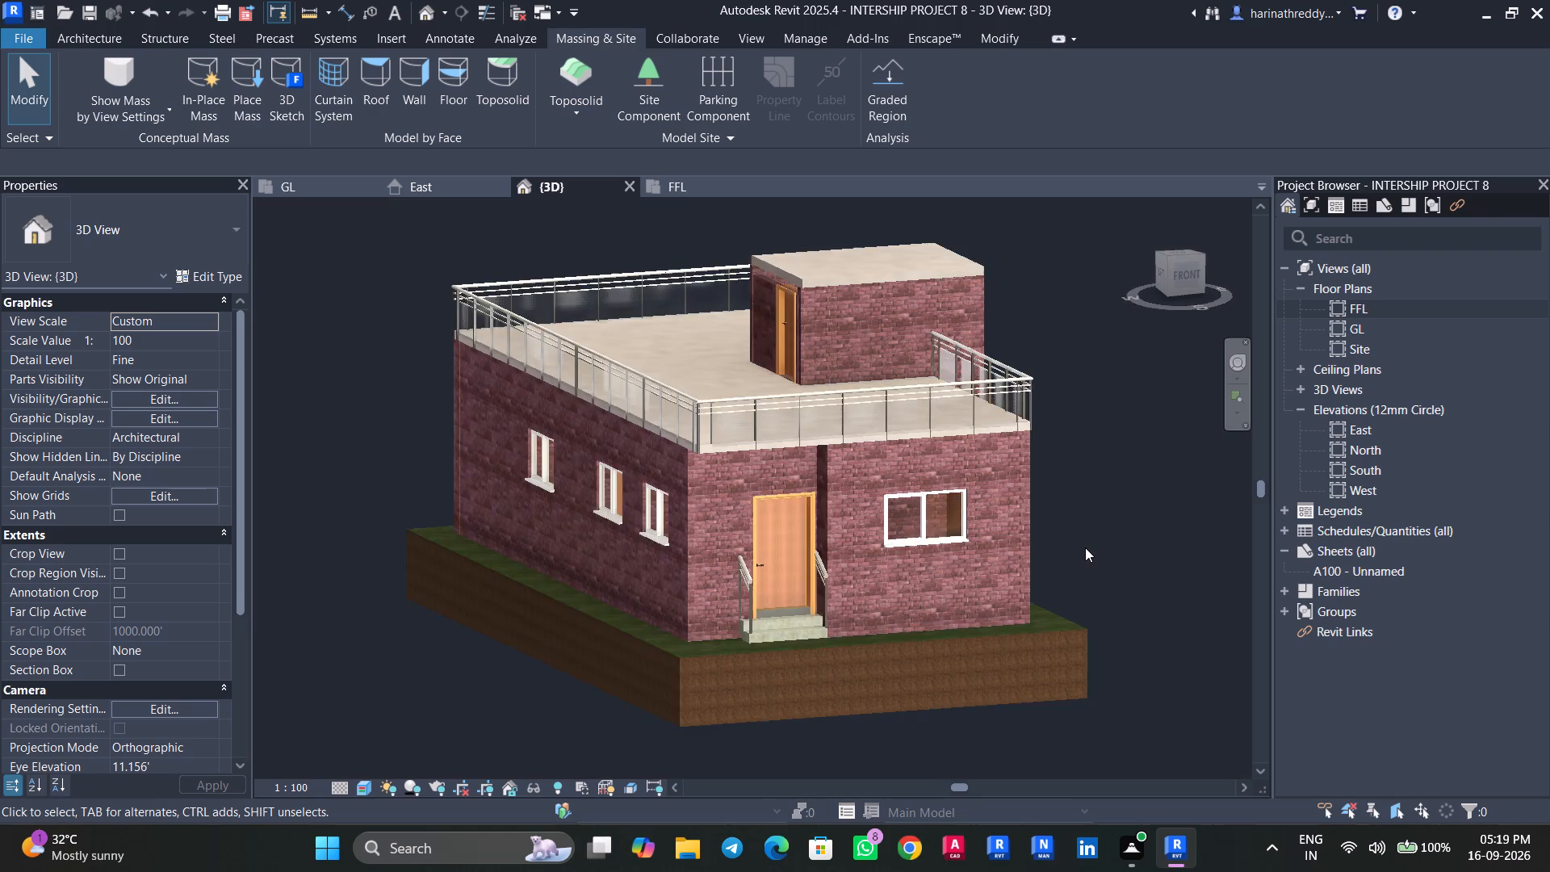
pyautogui.keyDown('shift'); pyautogui.moveTo(471, 537); pyautogui.dragTo(498, 576, button='middle'); pyautogui.keyUp('shift')
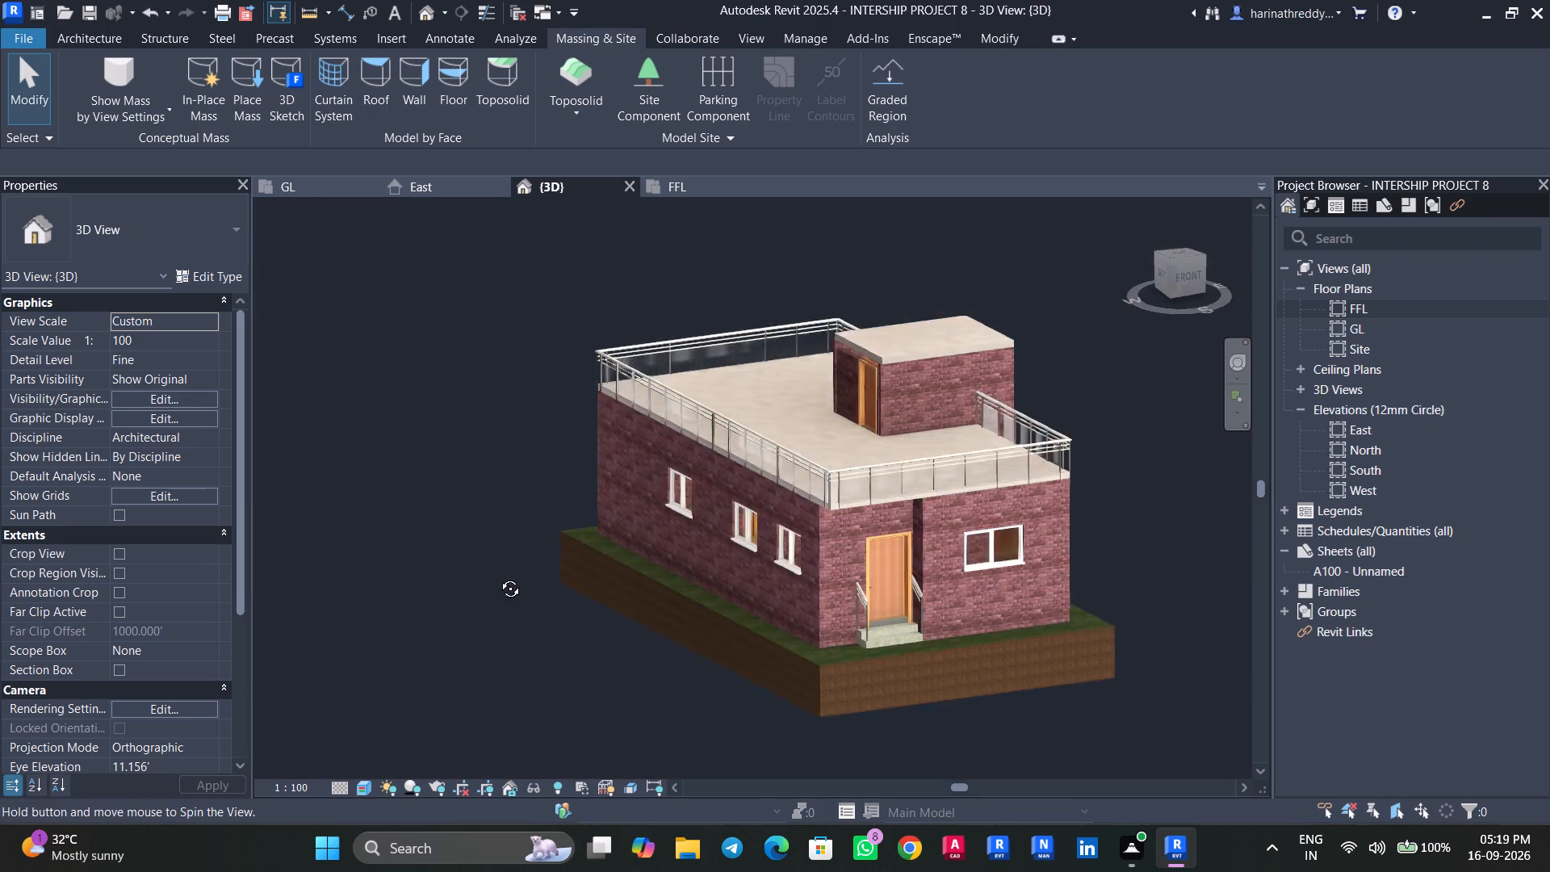
pyautogui.keyDown('shift'); pyautogui.moveTo(498, 576); pyautogui.dragTo(670, 553, button='middle'); pyautogui.keyUp('shift')
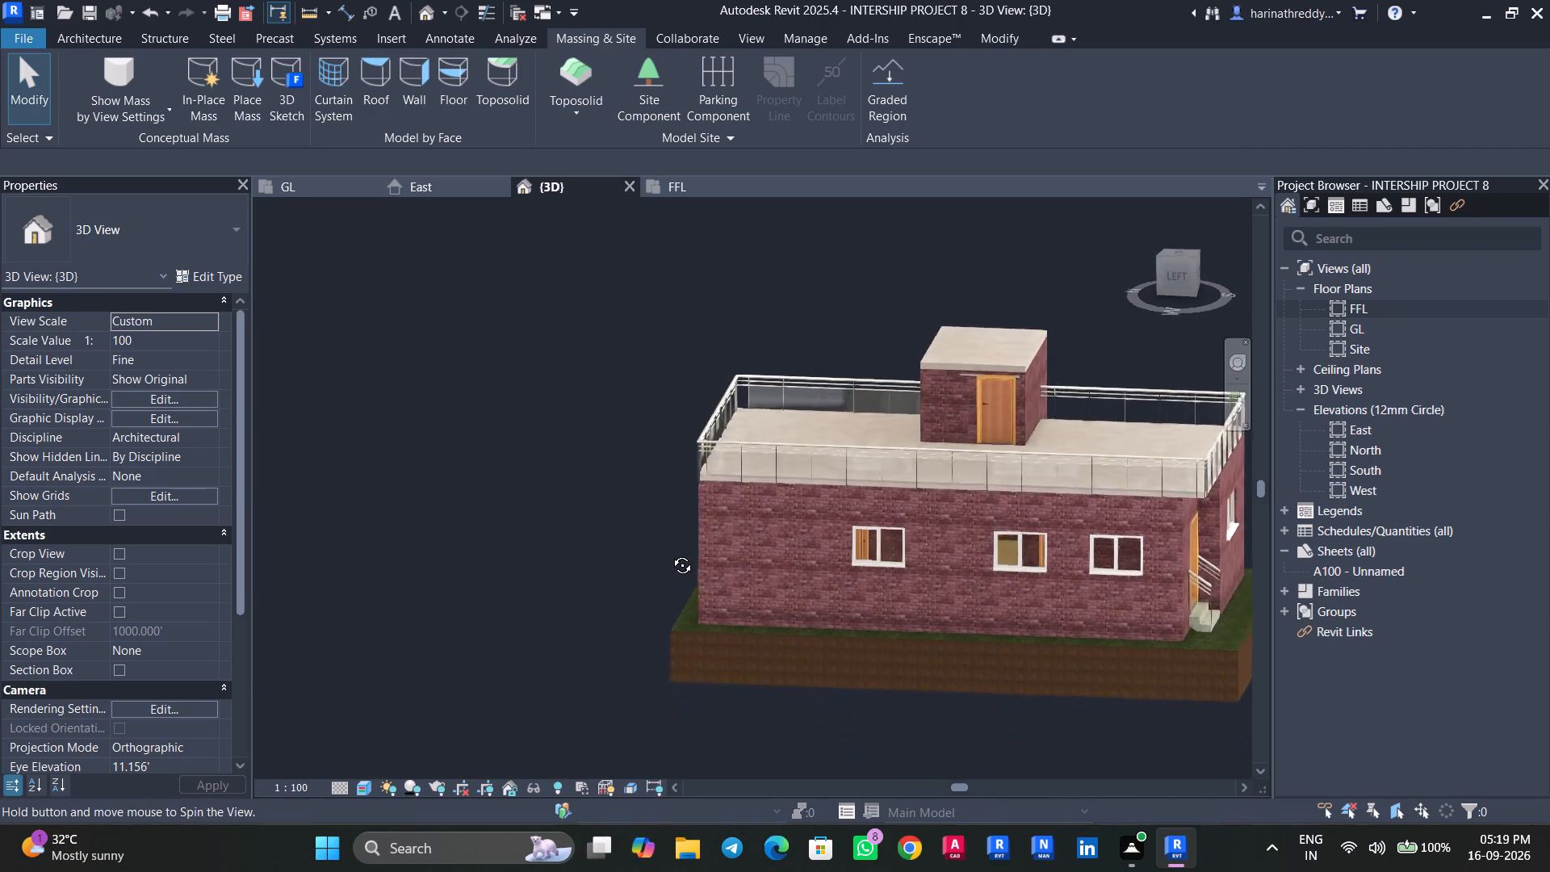
pyautogui.keyDown('shift'); pyautogui.moveTo(670, 553); pyautogui.dragTo(683, 523, button='middle'); pyautogui.keyUp('shift')
pyautogui.scroll(8, 1012, 303)
pyautogui.click(905, 452)
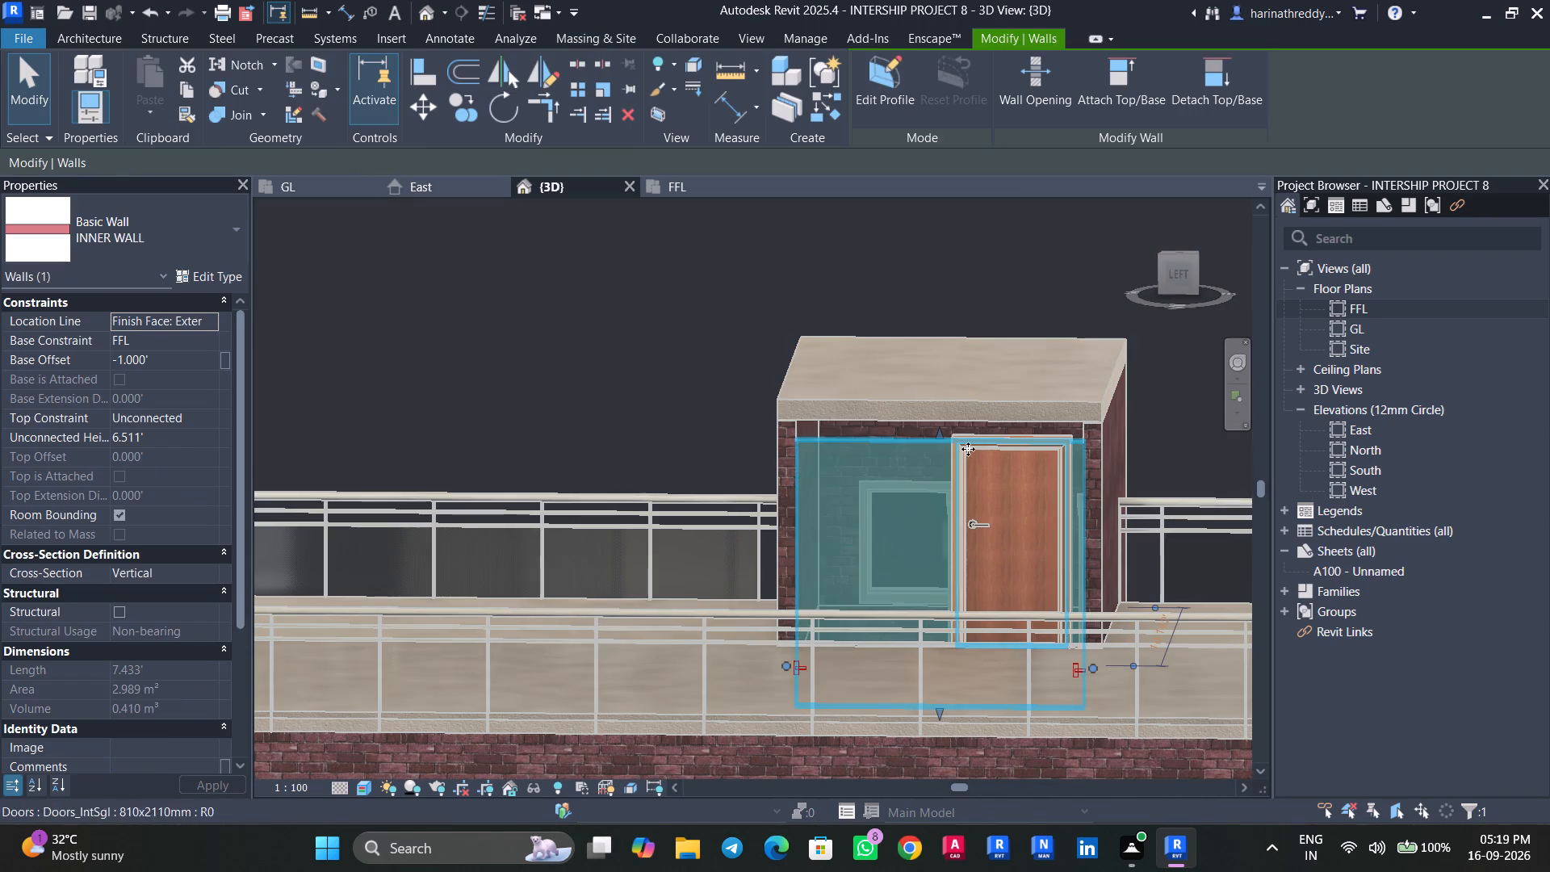
pyautogui.click(1171, 276)
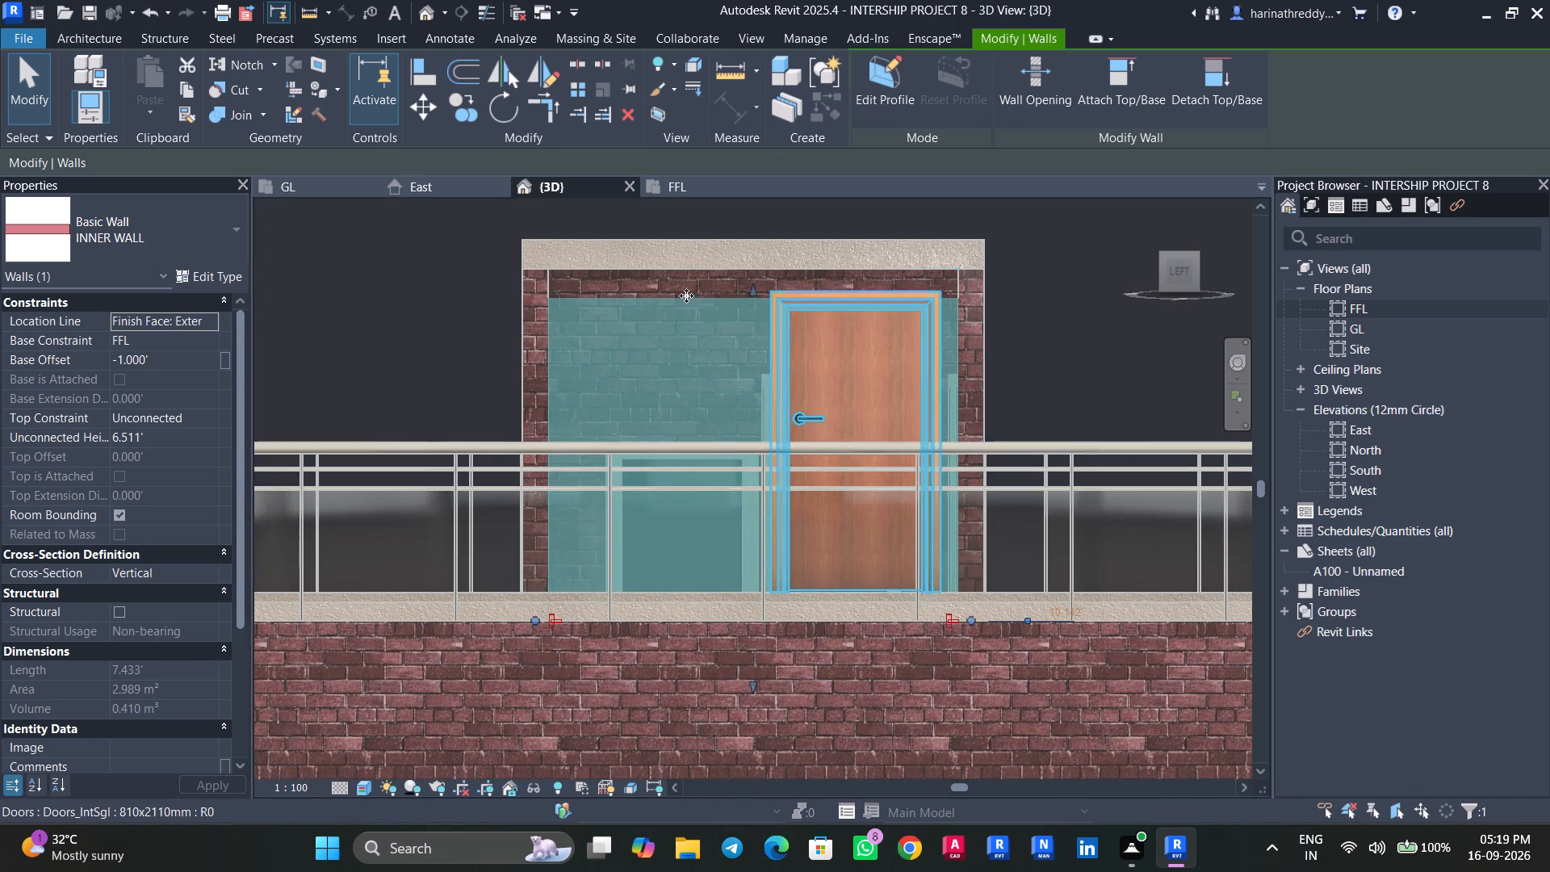
pyautogui.moveTo(748, 291); pyautogui.dragTo(752, 269)
pyautogui.click(1078, 314)
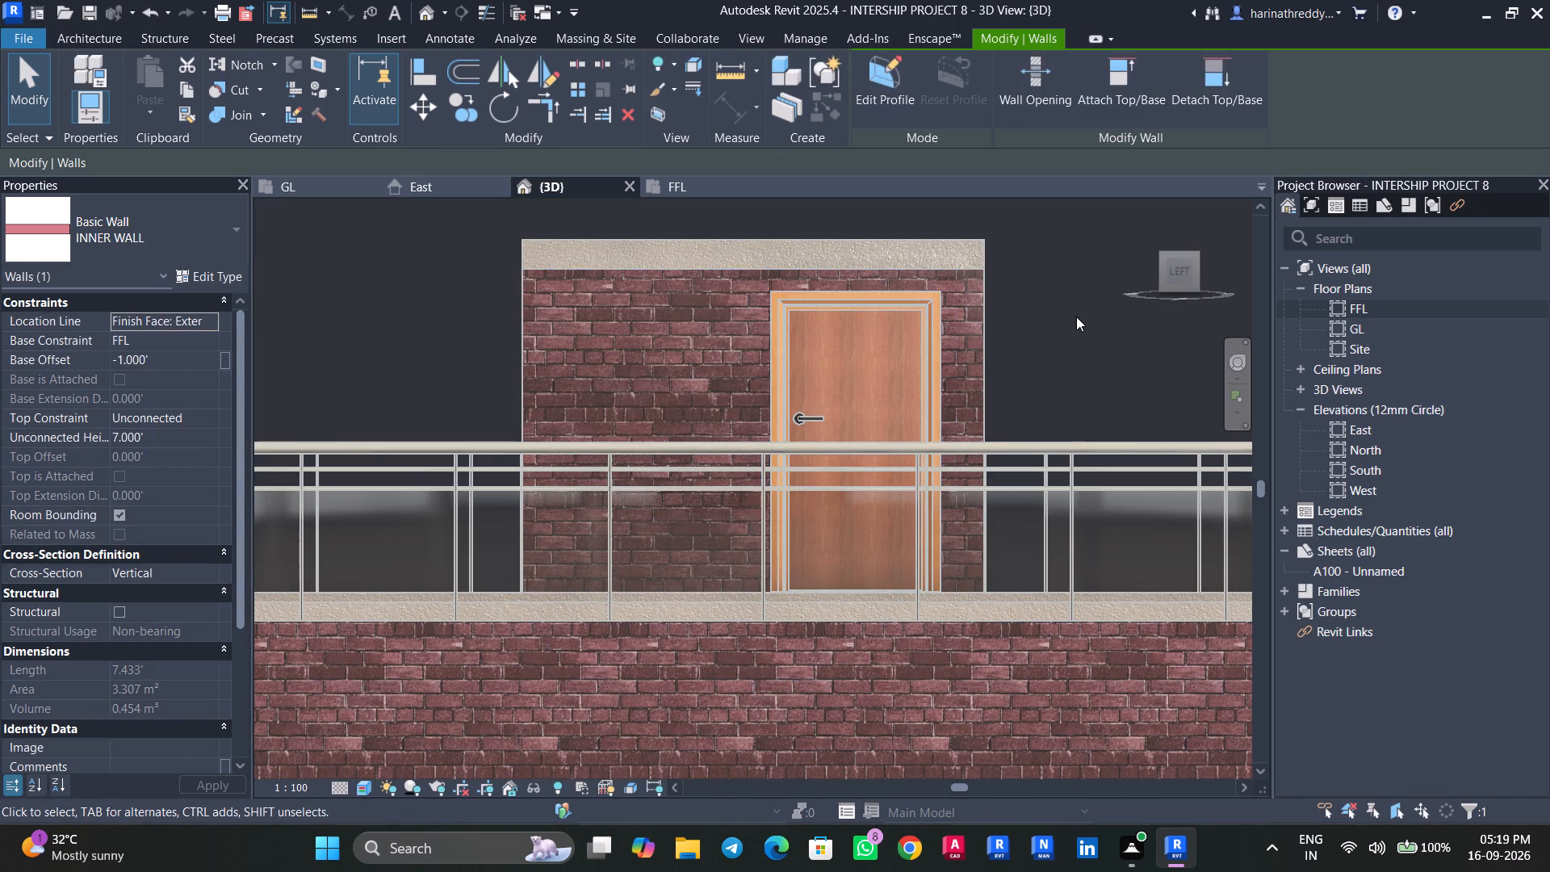
pyautogui.click(632, 371)
pyautogui.keyDown('shift'); pyautogui.moveTo(671, 376); pyautogui.dragTo(836, 623, button='middle'); pyautogui.keyUp('shift')
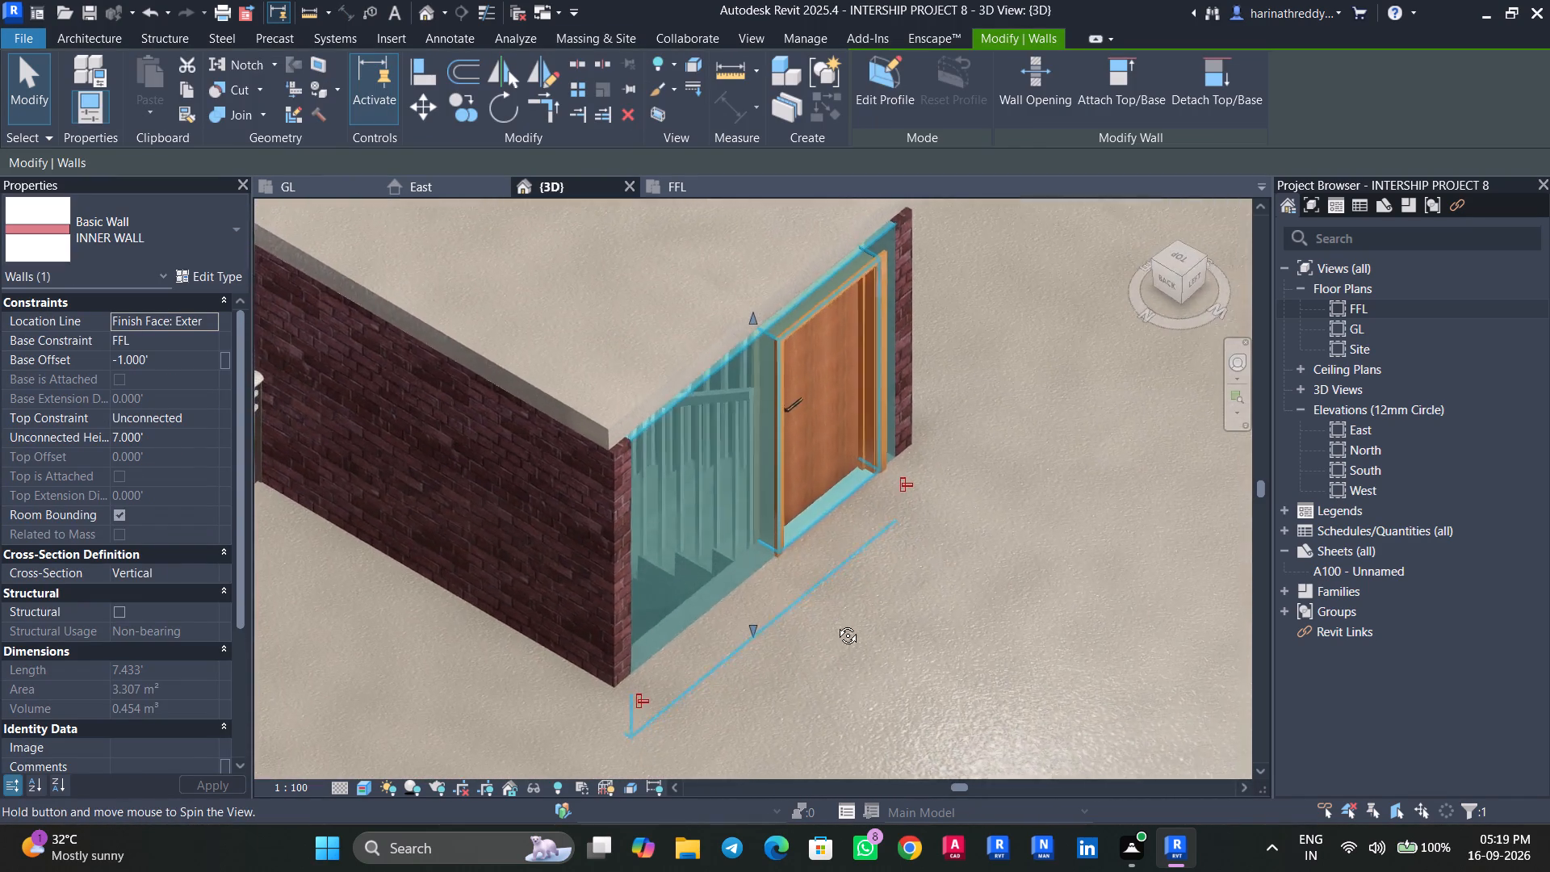
pyautogui.keyDown('shift'); pyautogui.moveTo(836, 623); pyautogui.dragTo(717, 559, button='middle'); pyautogui.keyUp('shift')
pyautogui.press('Escape')
# Examine the house exterior in 3D from several sides, including the rooftop room, terrace railings and front entrance.
pyautogui.scroll(-6, 657, 558)
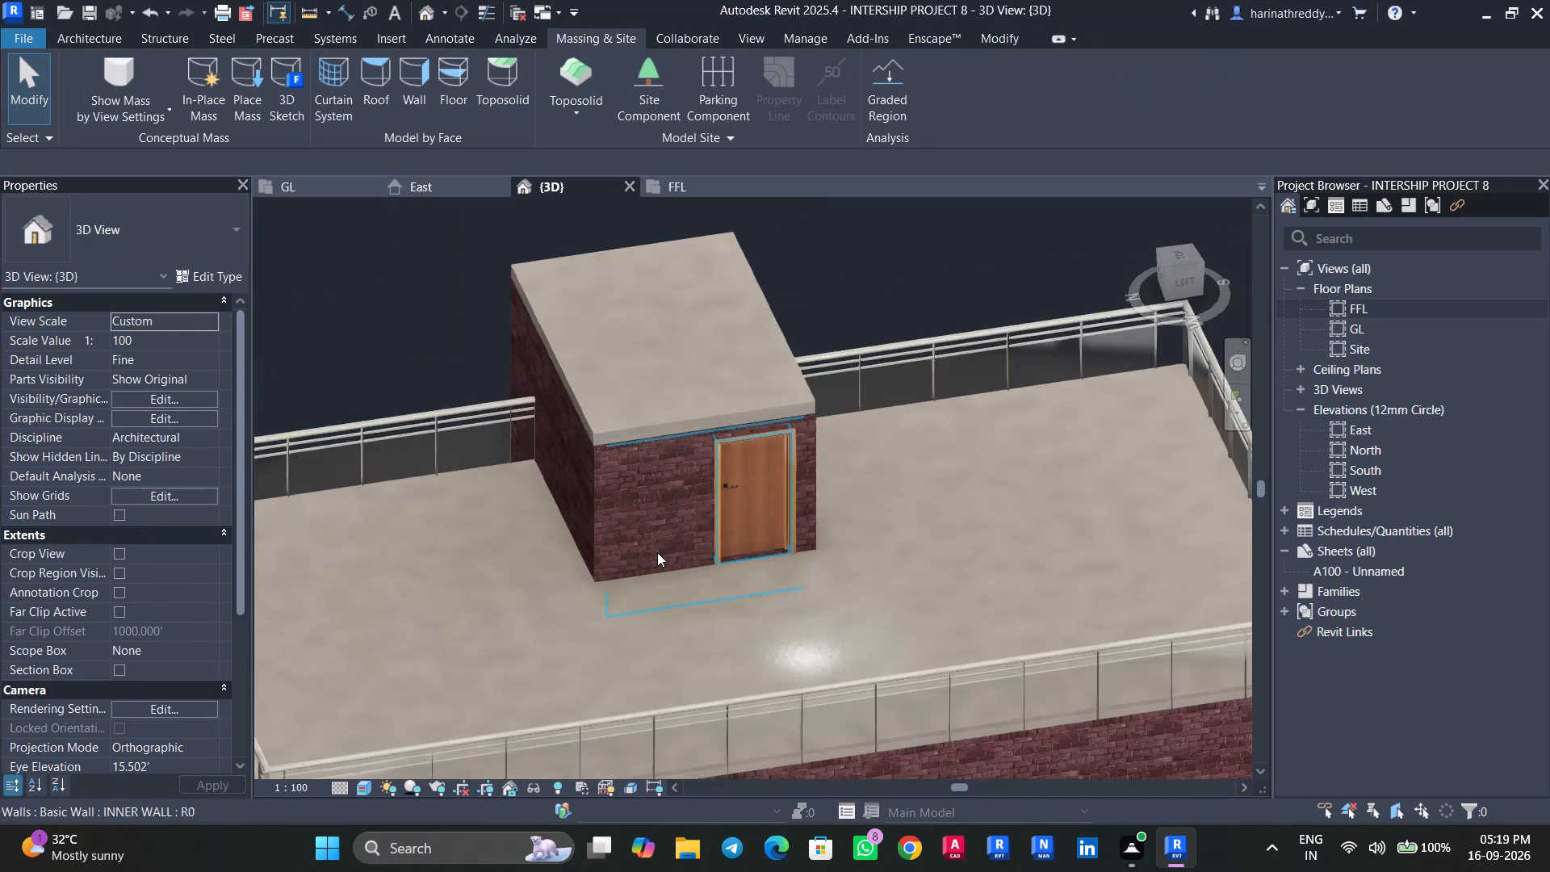
pyautogui.scroll(-4, 657, 552)
pyautogui.scroll(1, 658, 550)
pyautogui.scroll(-2, 1142, 701)
pyautogui.keyDown('shift'); pyautogui.moveTo(1087, 717); pyautogui.dragTo(1024, 535, button='middle'); pyautogui.keyUp('shift')
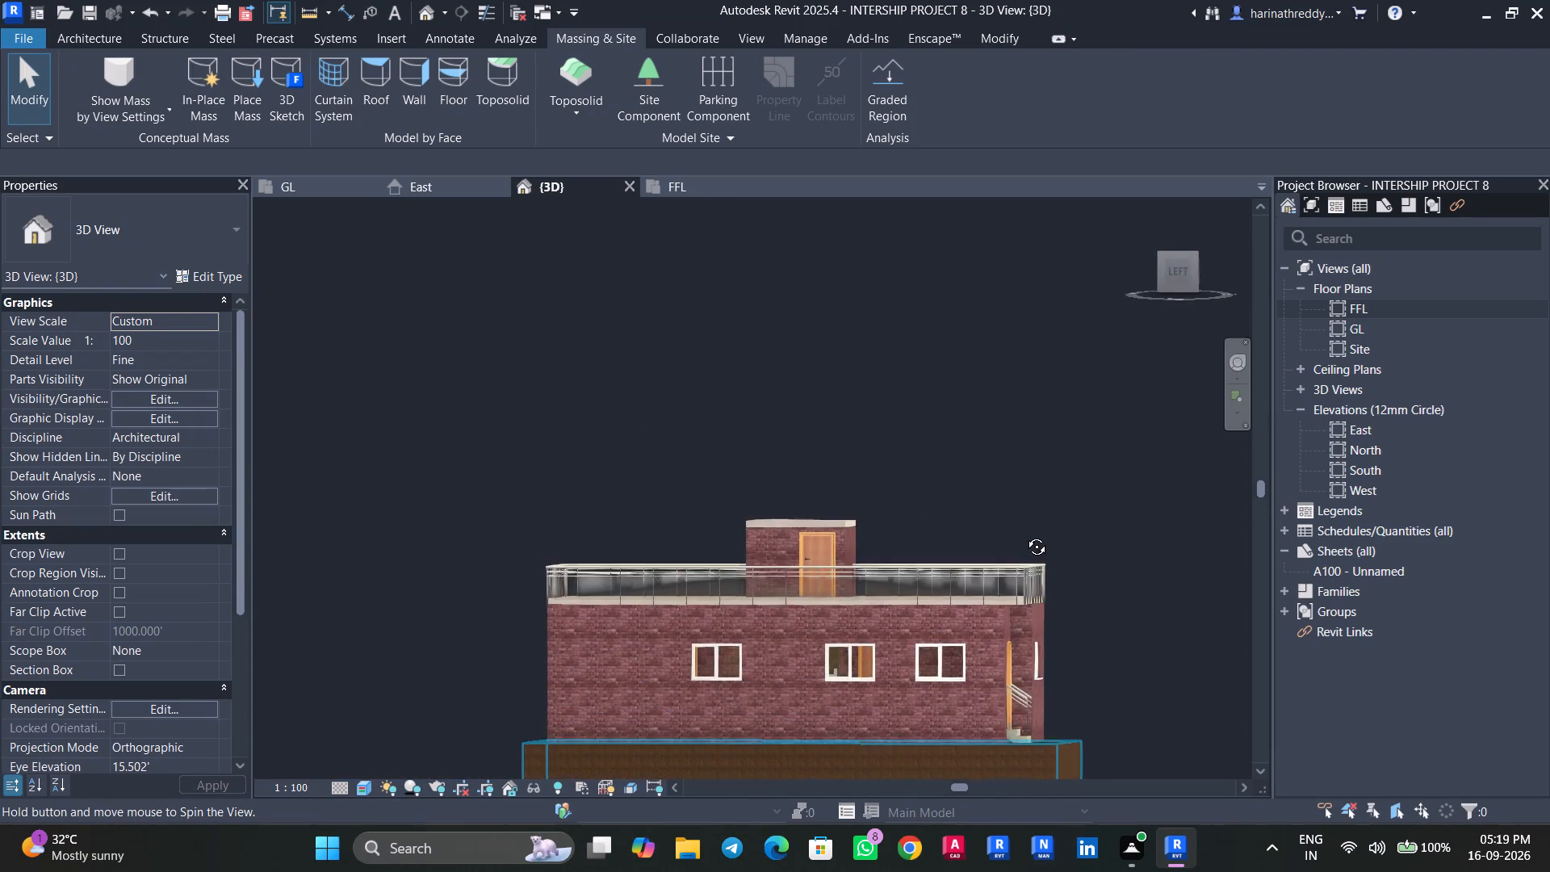
pyautogui.keyDown('shift'); pyautogui.moveTo(1024, 535); pyautogui.dragTo(827, 668, button='middle'); pyautogui.keyUp('shift')
pyautogui.moveTo(1058, 640); pyautogui.dragTo(1015, 467, button='middle')
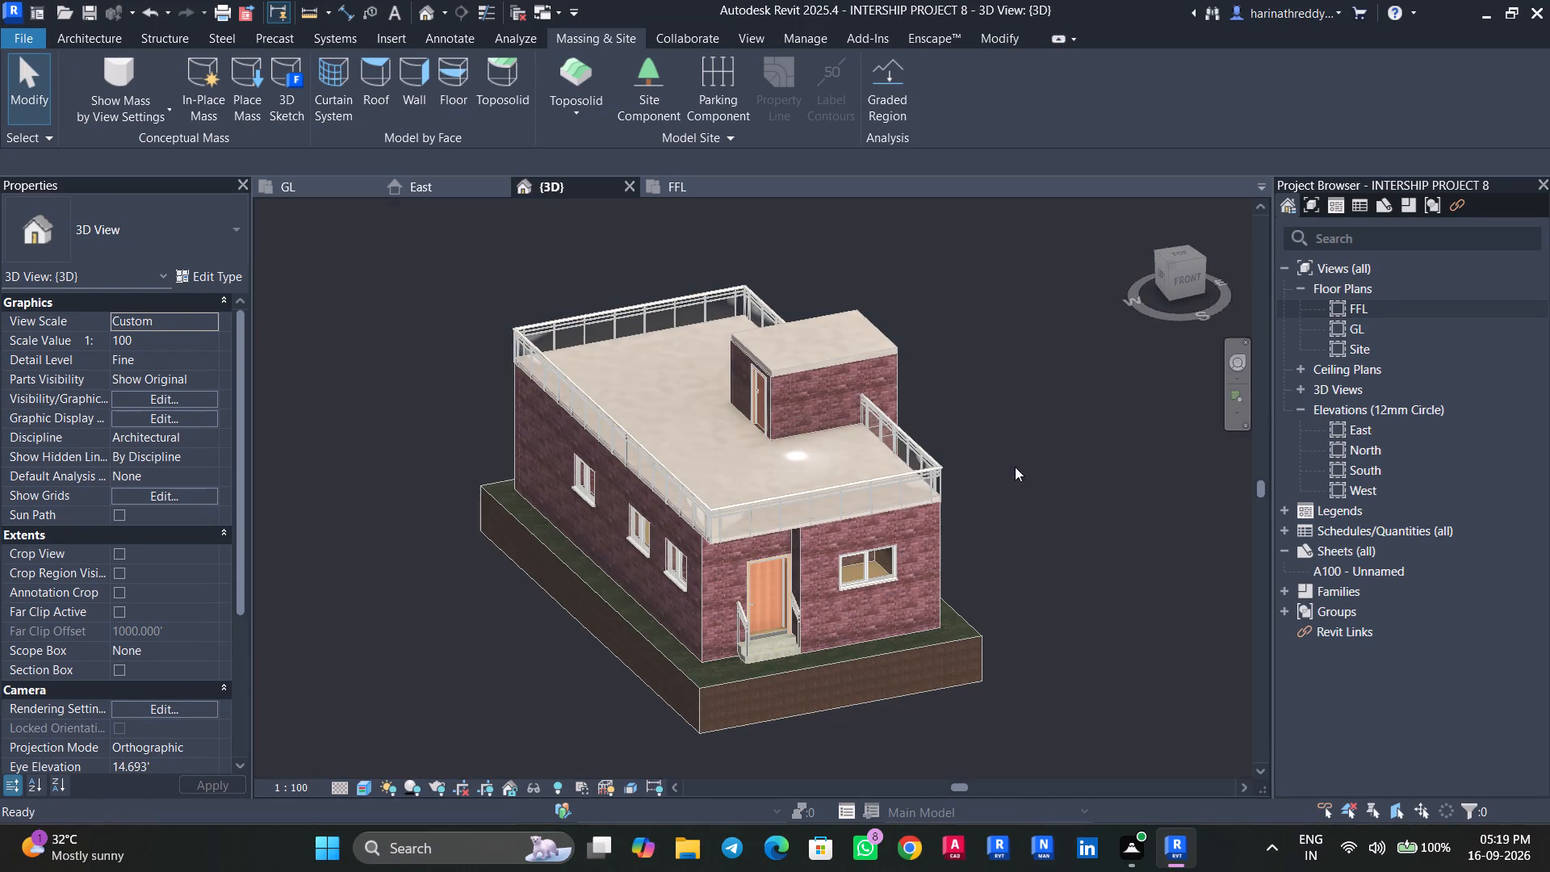
pyautogui.scroll(4, 1004, 593)
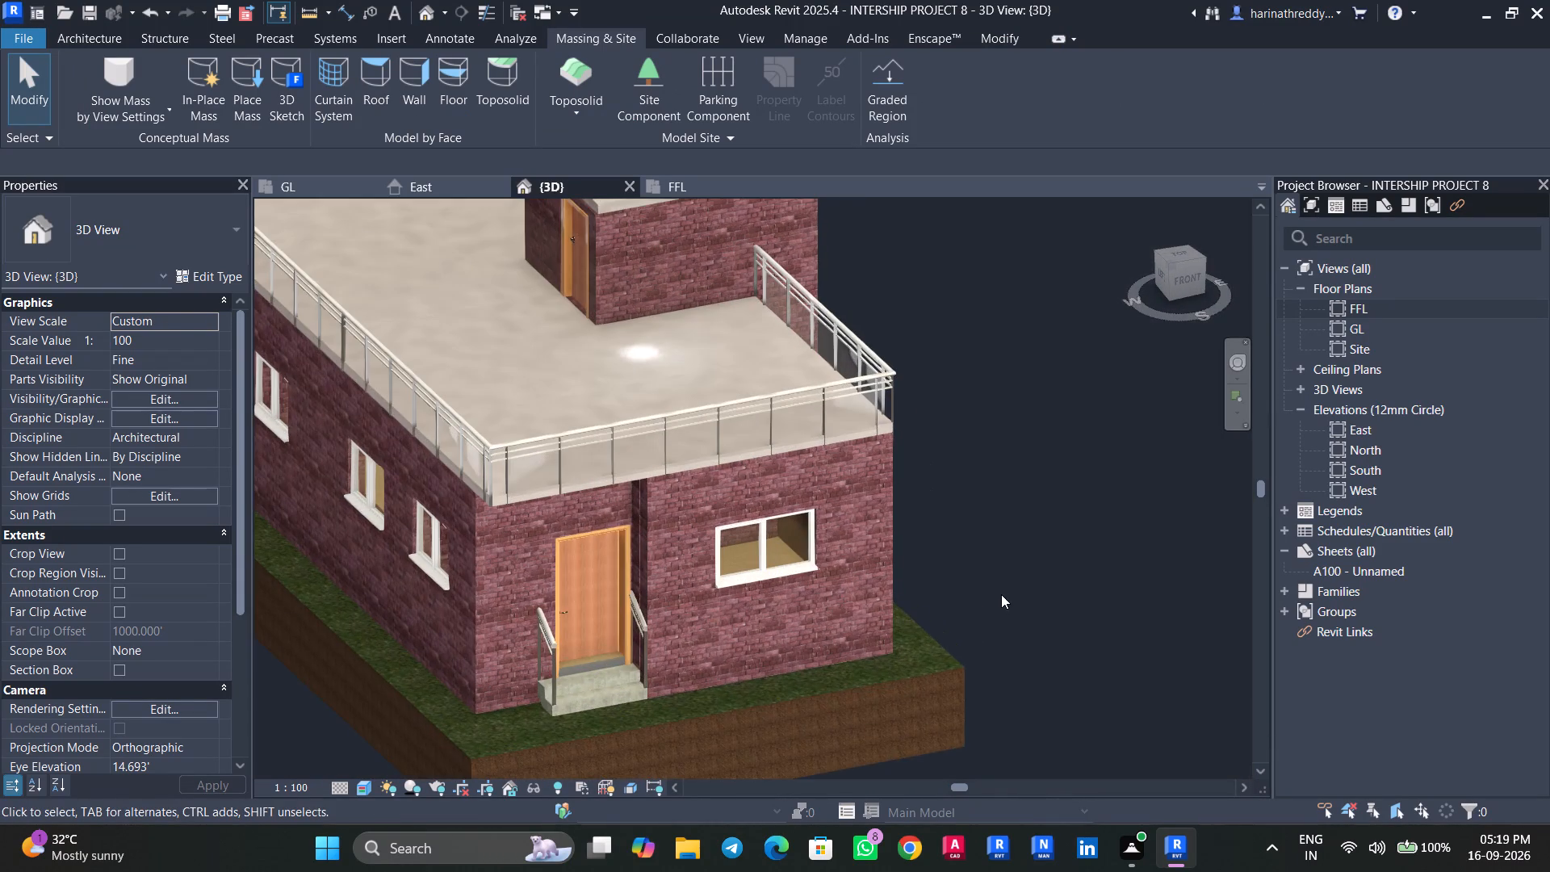
pyautogui.moveTo(987, 614); pyautogui.dragTo(1041, 653, button='middle')
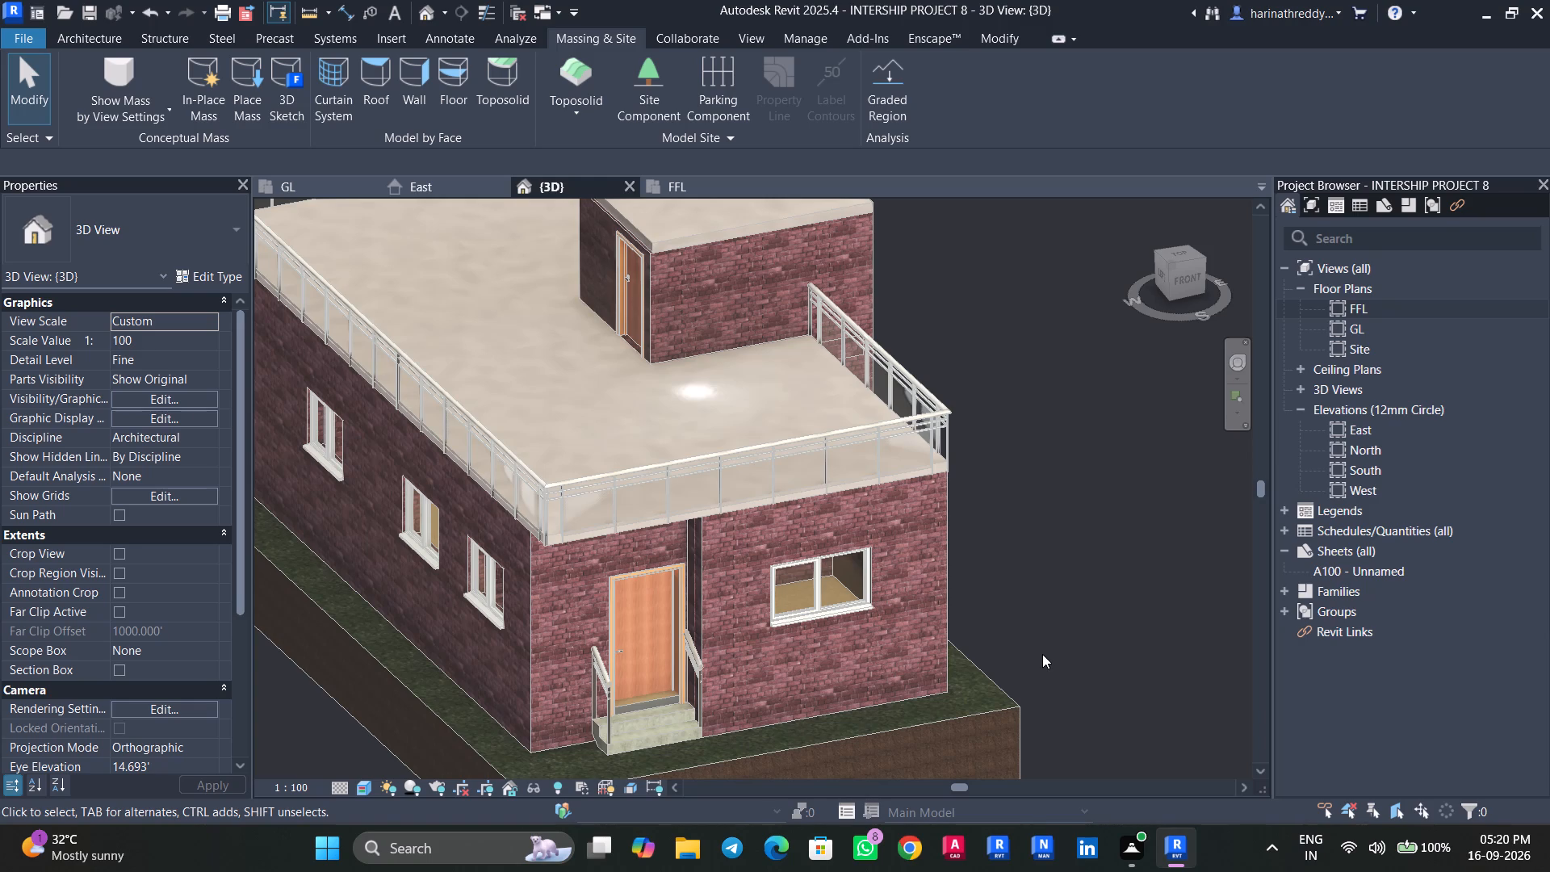
pyautogui.keyDown('shift'); pyautogui.moveTo(1017, 623); pyautogui.dragTo(1068, 614, button='middle'); pyautogui.keyUp('shift')
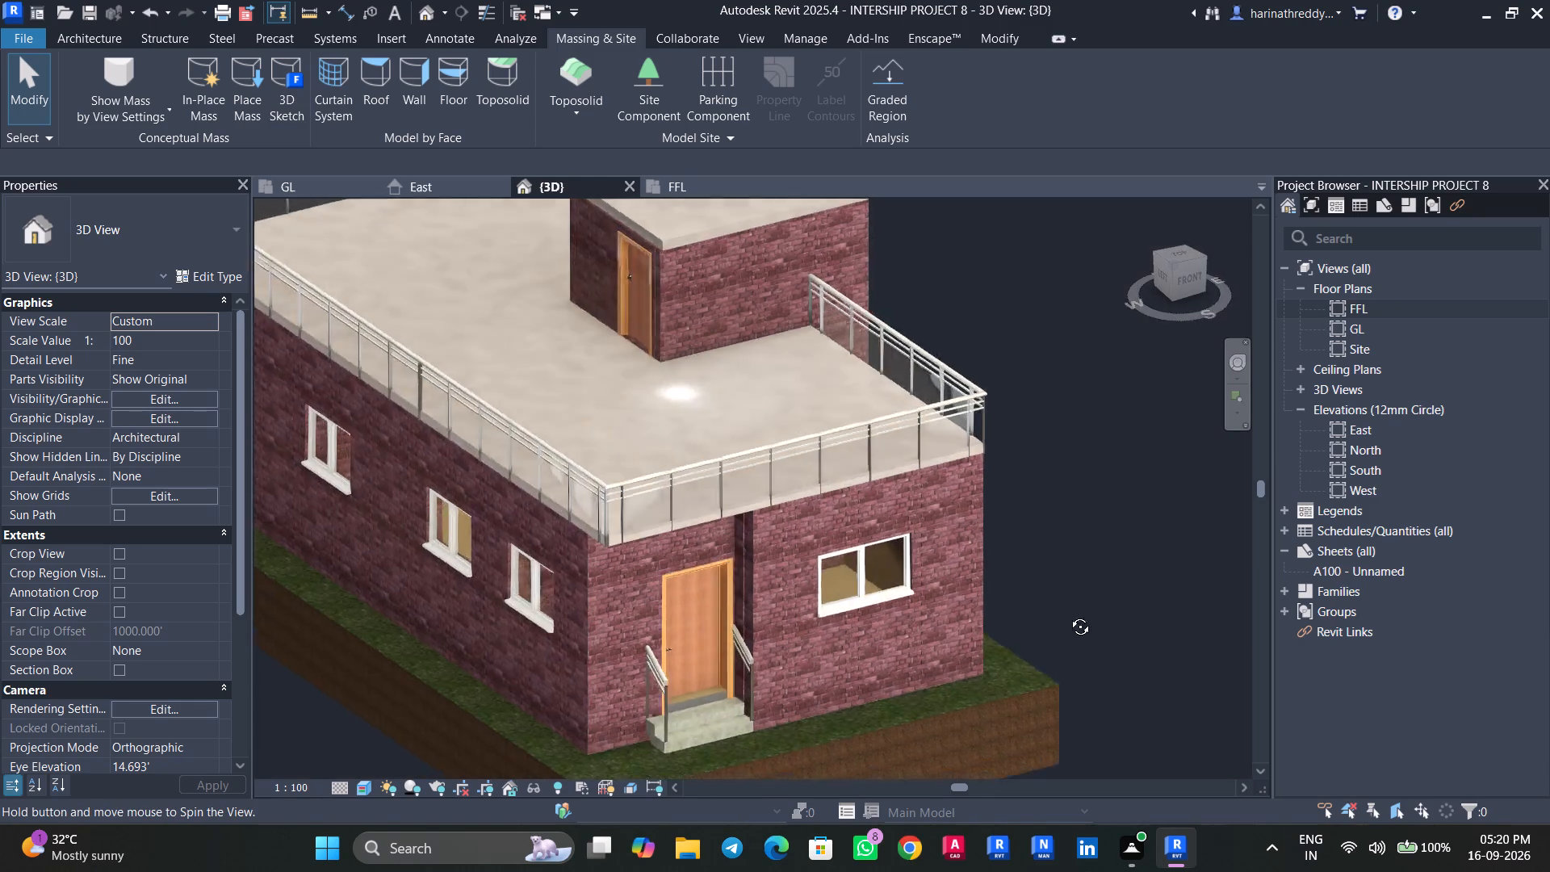
pyautogui.keyDown('shift'); pyautogui.moveTo(1068, 614); pyautogui.dragTo(1143, 564, button='middle'); pyautogui.keyUp('shift')
pyautogui.scroll(4, 957, 503)
pyautogui.click(918, 504)
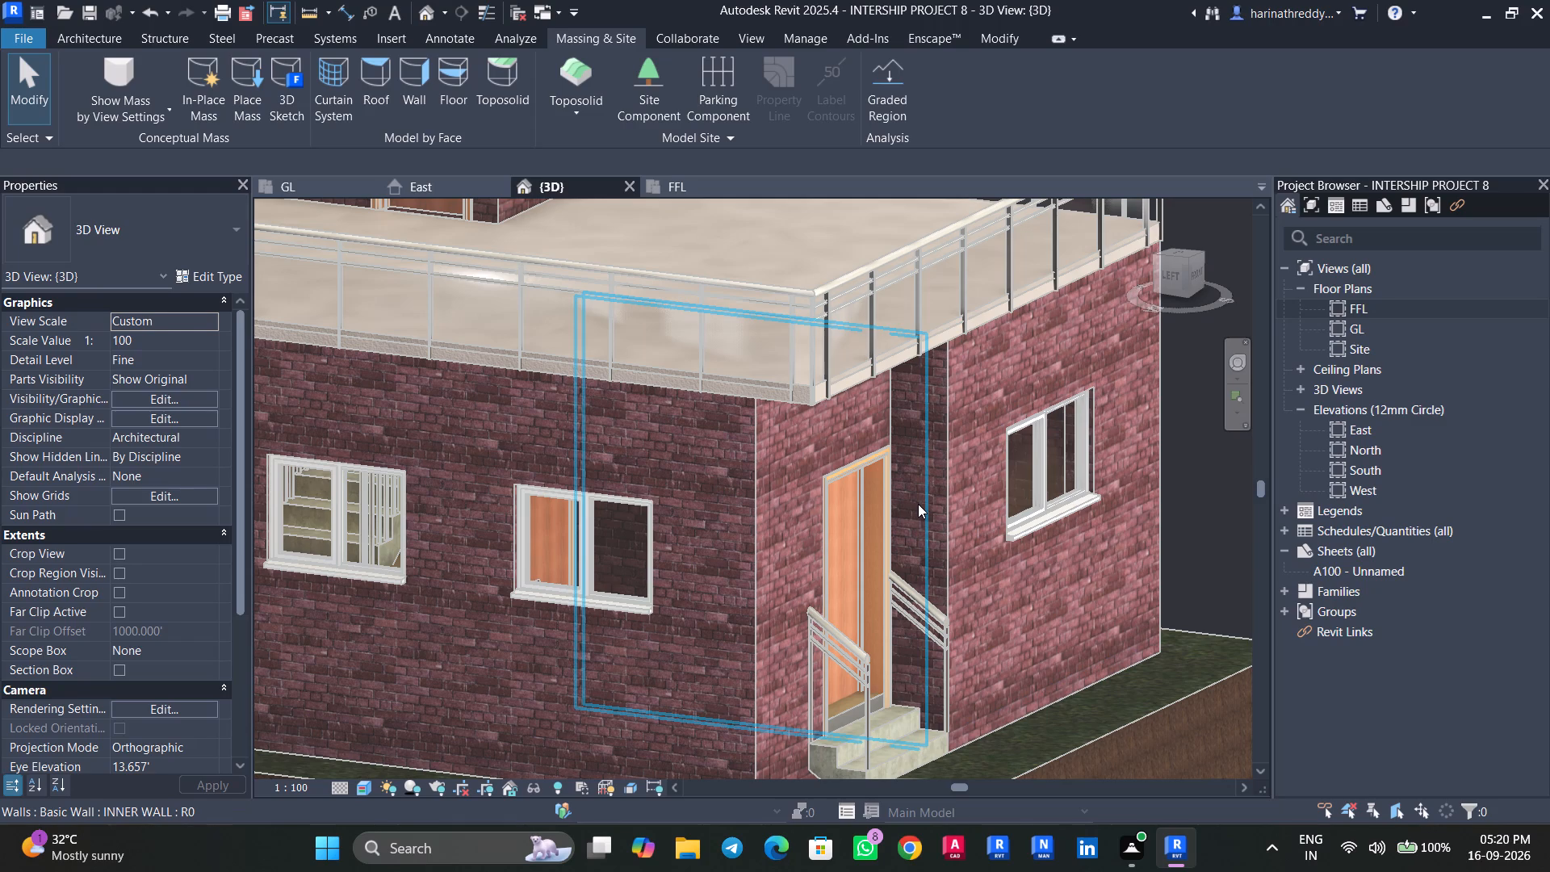
pyautogui.press('Escape')
pyautogui.press('Escape')
pyautogui.scroll(-9, 1099, 724)
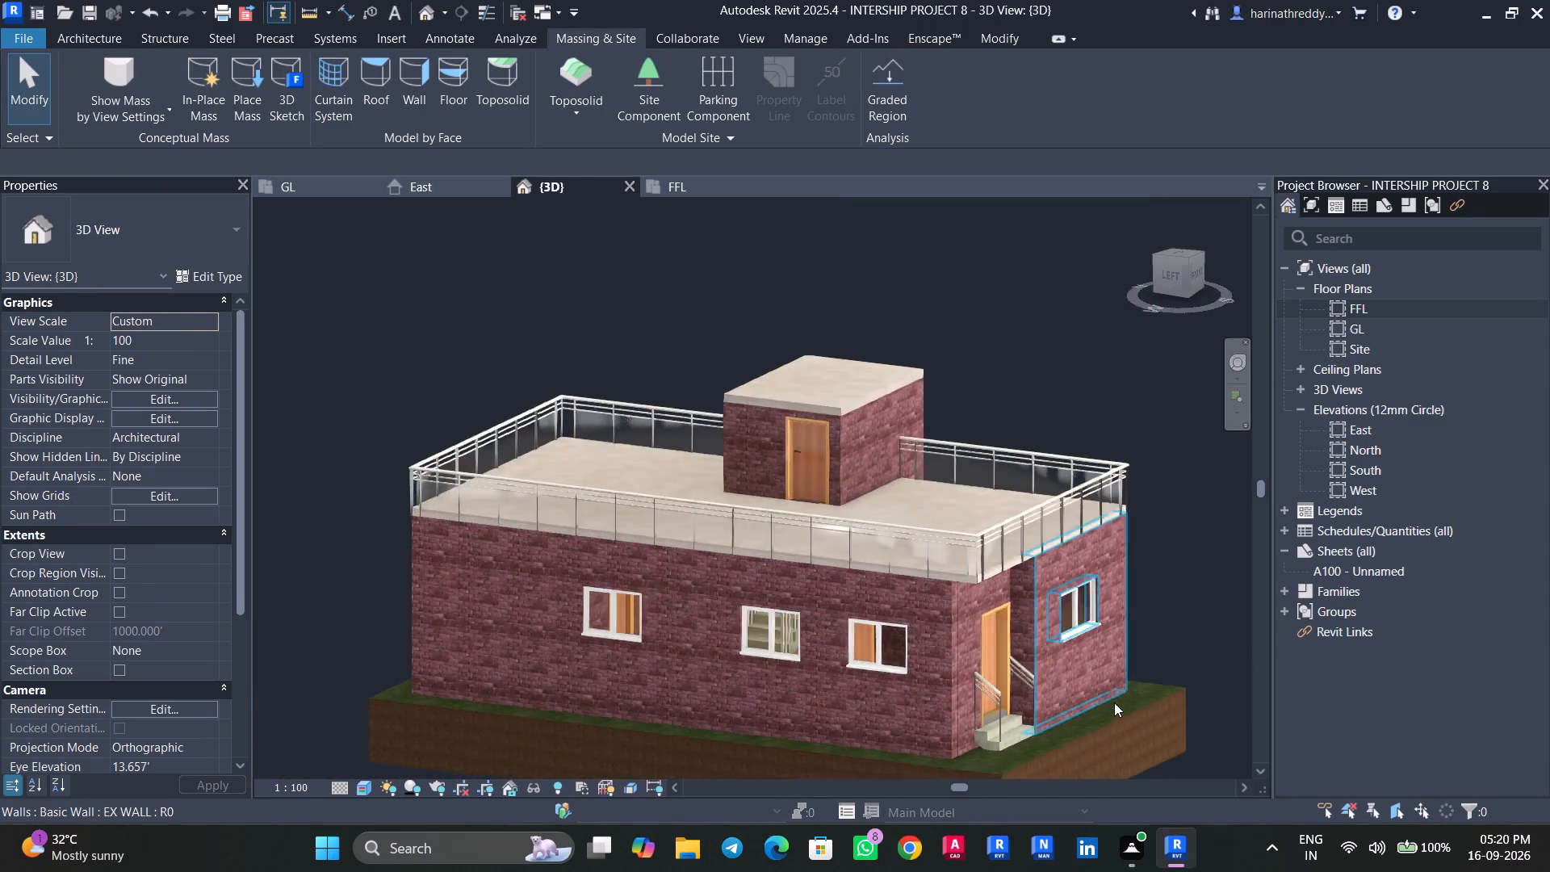
pyautogui.moveTo(1245, 611); pyautogui.dragTo(1003, 561, button='middle')
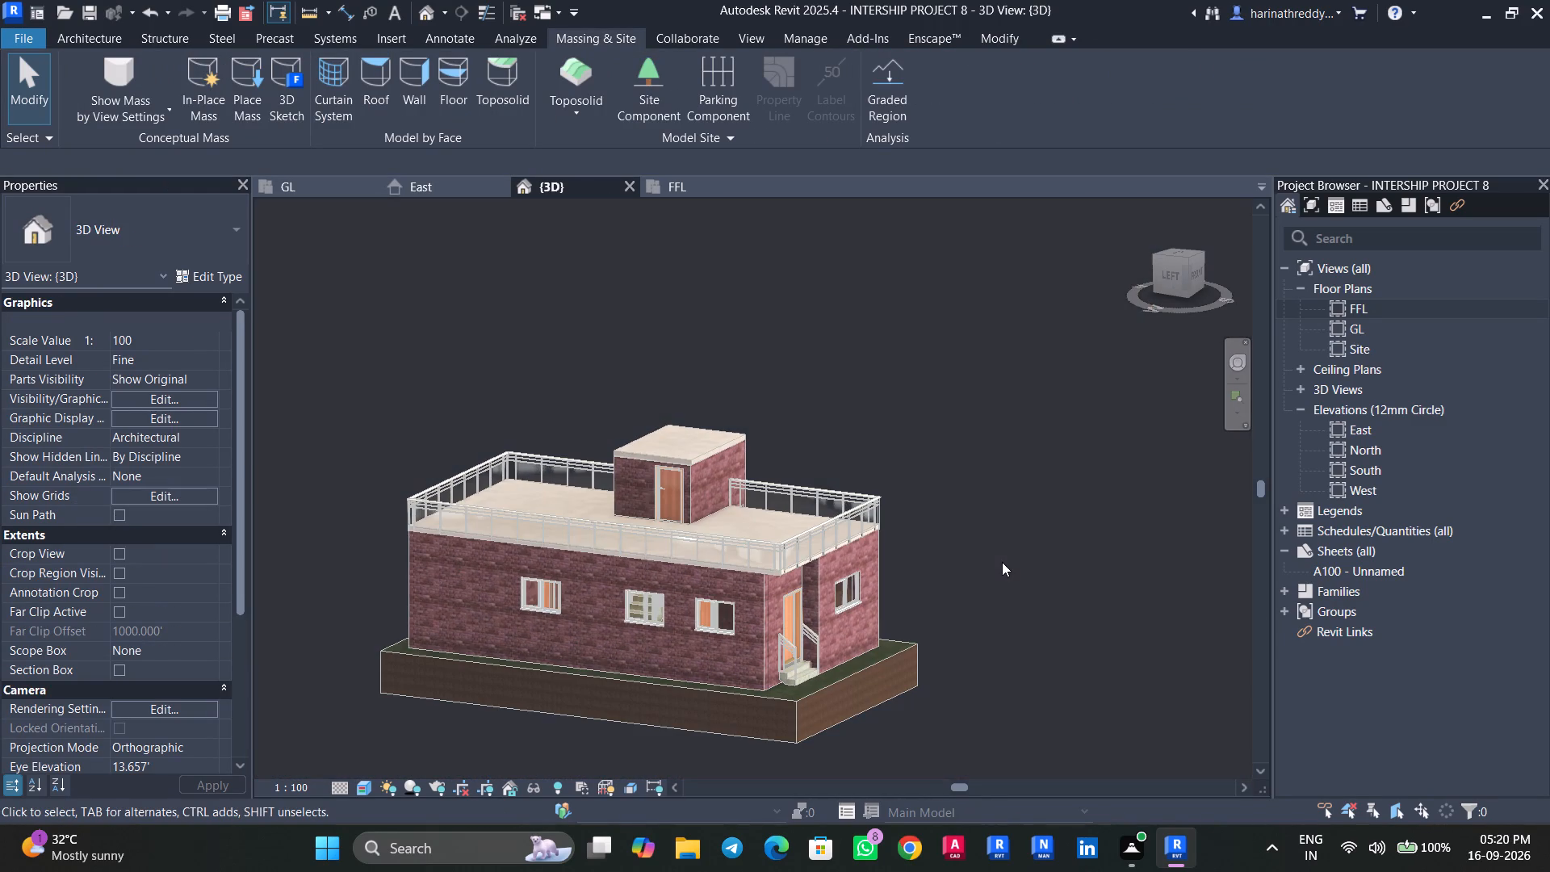
# Switch to the GL floor plan and frame the ground floor plan image with its room layout.
pyautogui.click(298, 195)
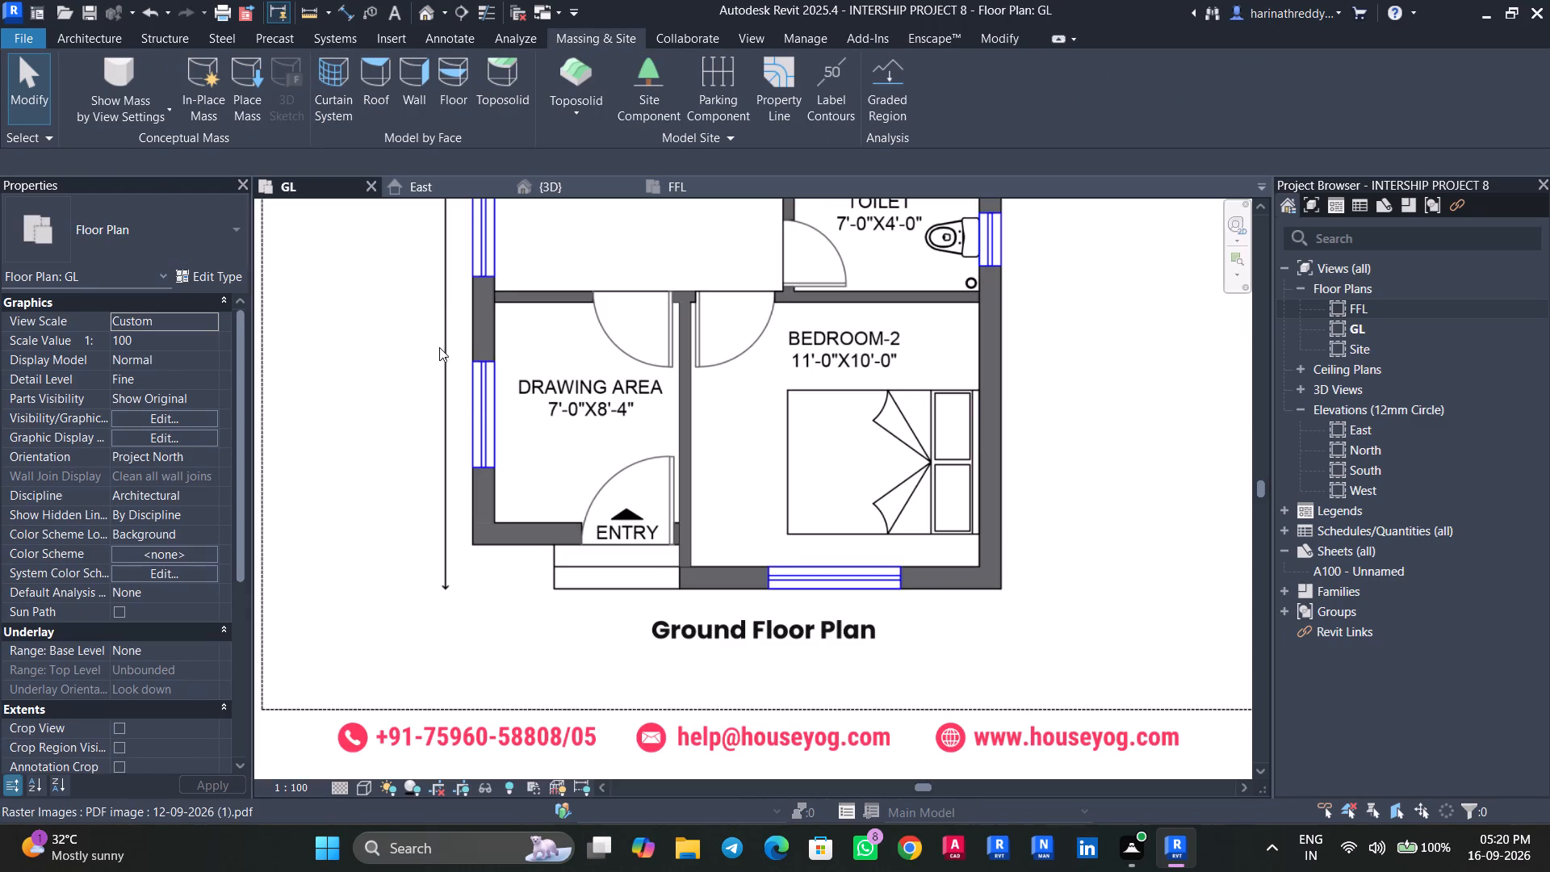
pyautogui.scroll(-8, 518, 449)
pyautogui.moveTo(877, 385); pyautogui.dragTo(978, 553, button='middle')
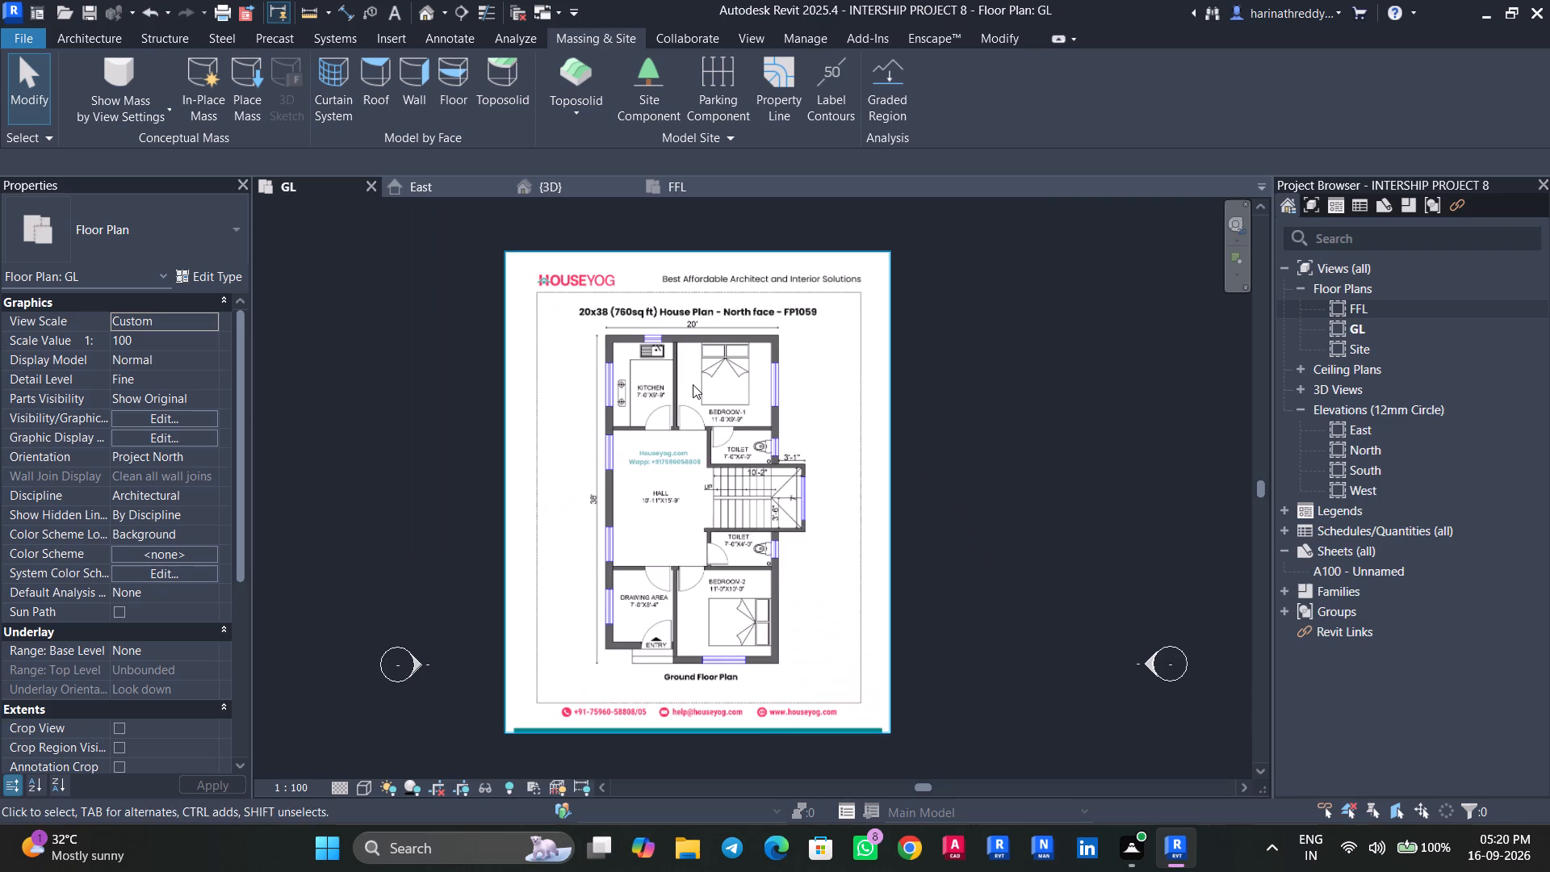
pyautogui.scroll(4, 691, 384)
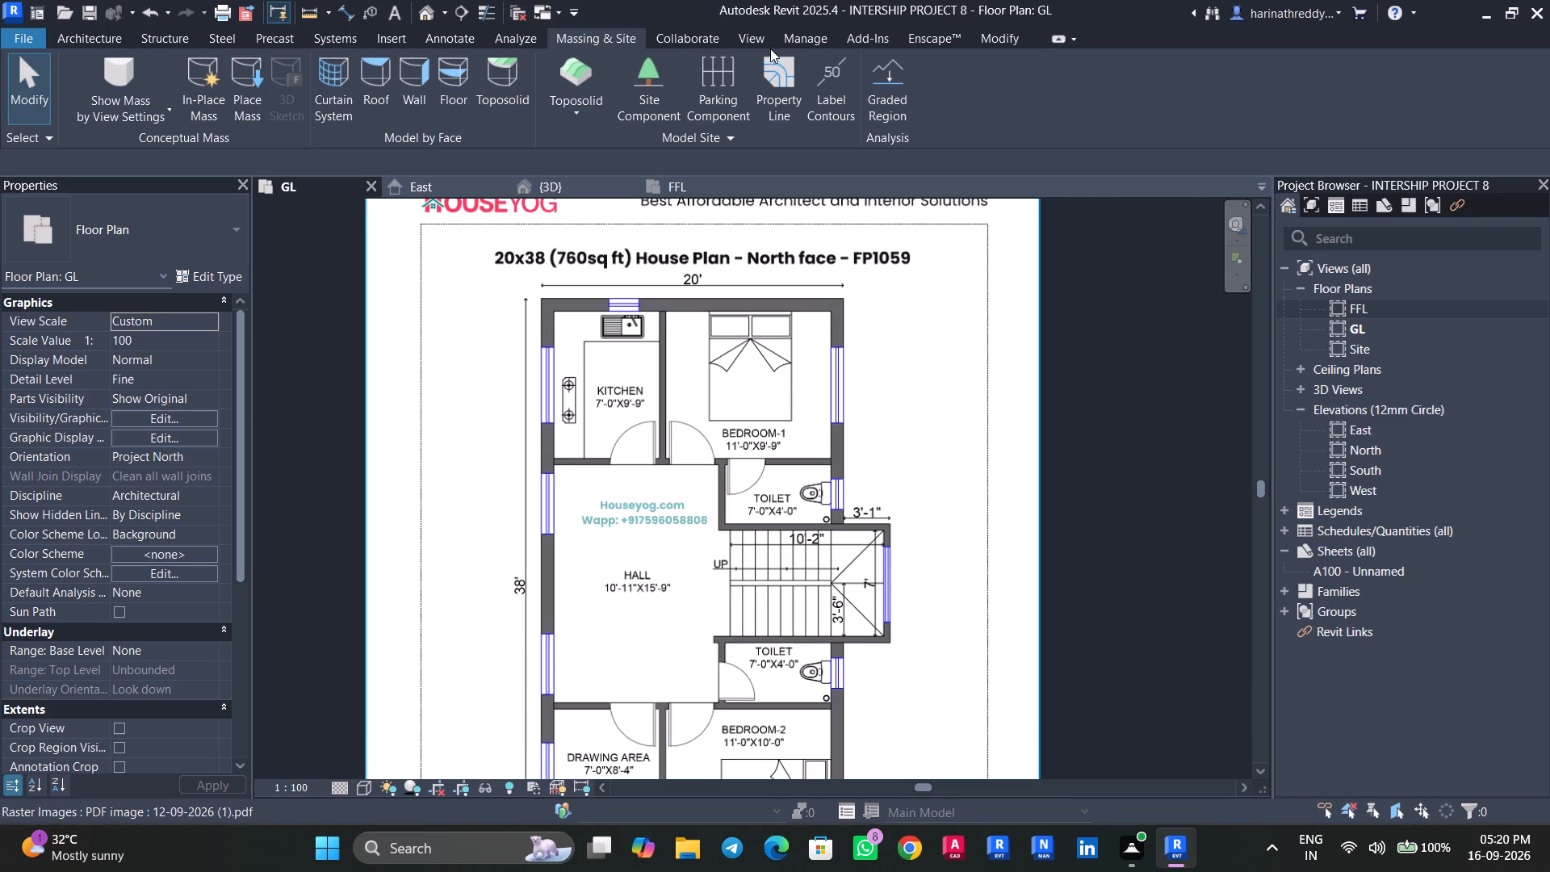
# Load the double variable casement window family from the Windows category of the Autodesk family library.
pyautogui.click(398, 40)
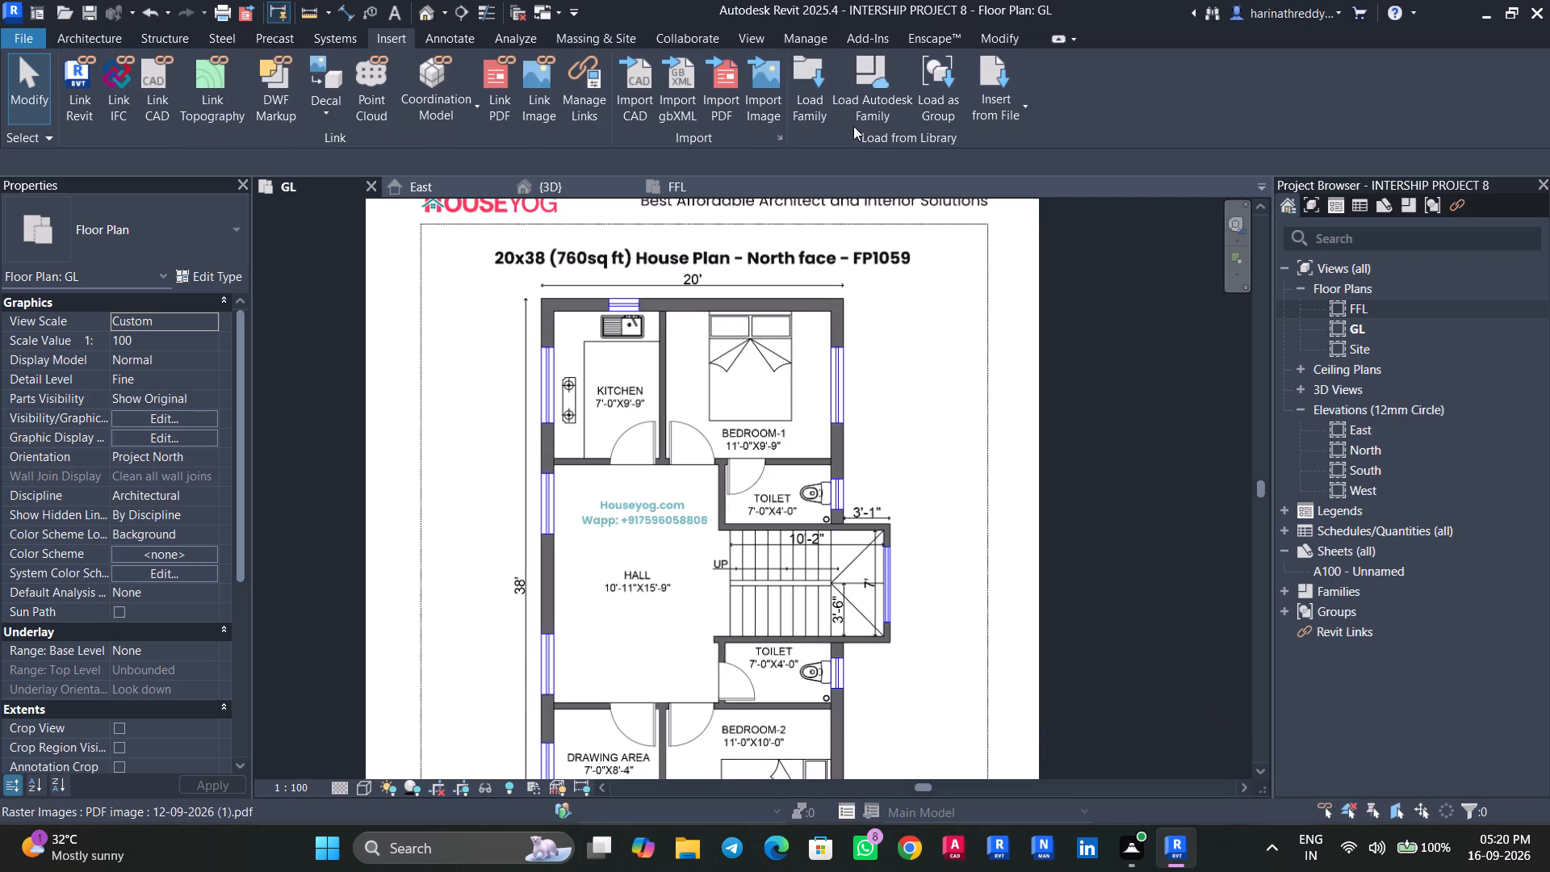
pyautogui.click(882, 99)
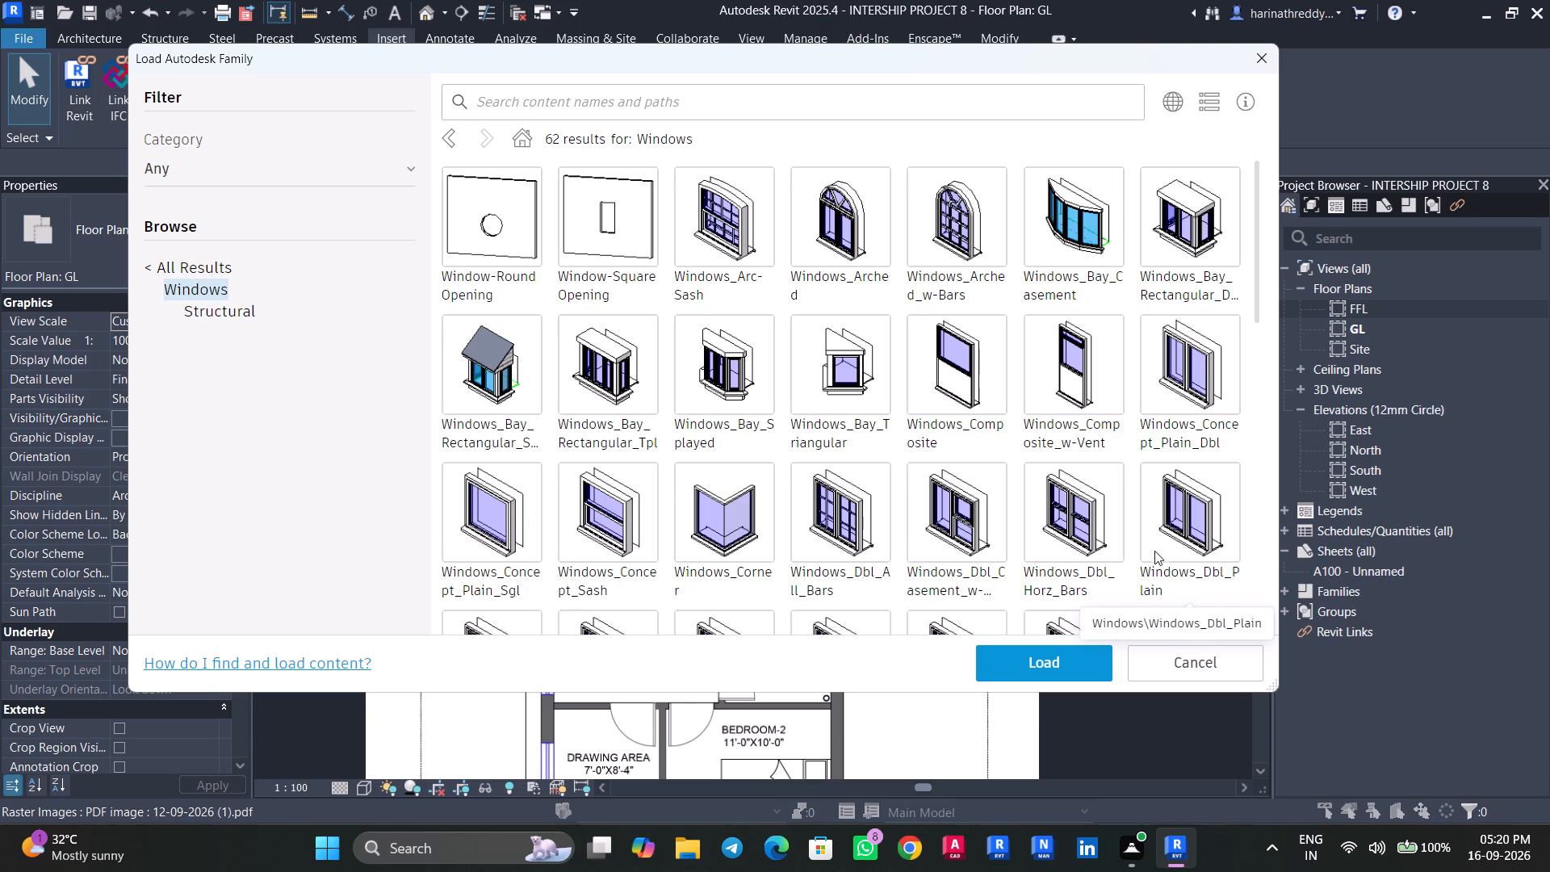
pyautogui.scroll(-3, 1067, 530)
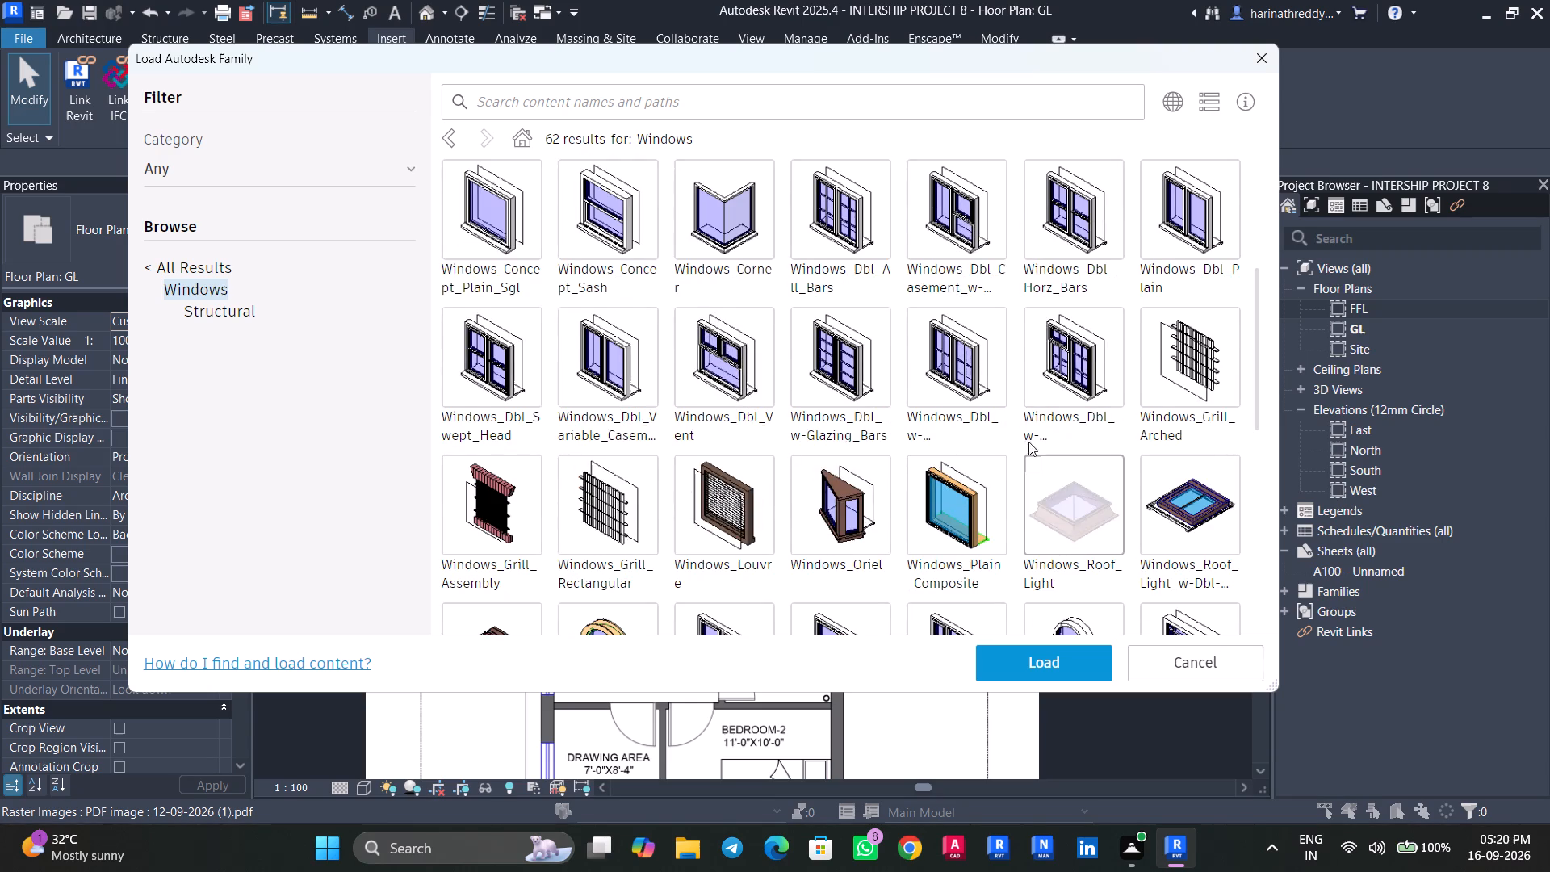
pyautogui.click(565, 359)
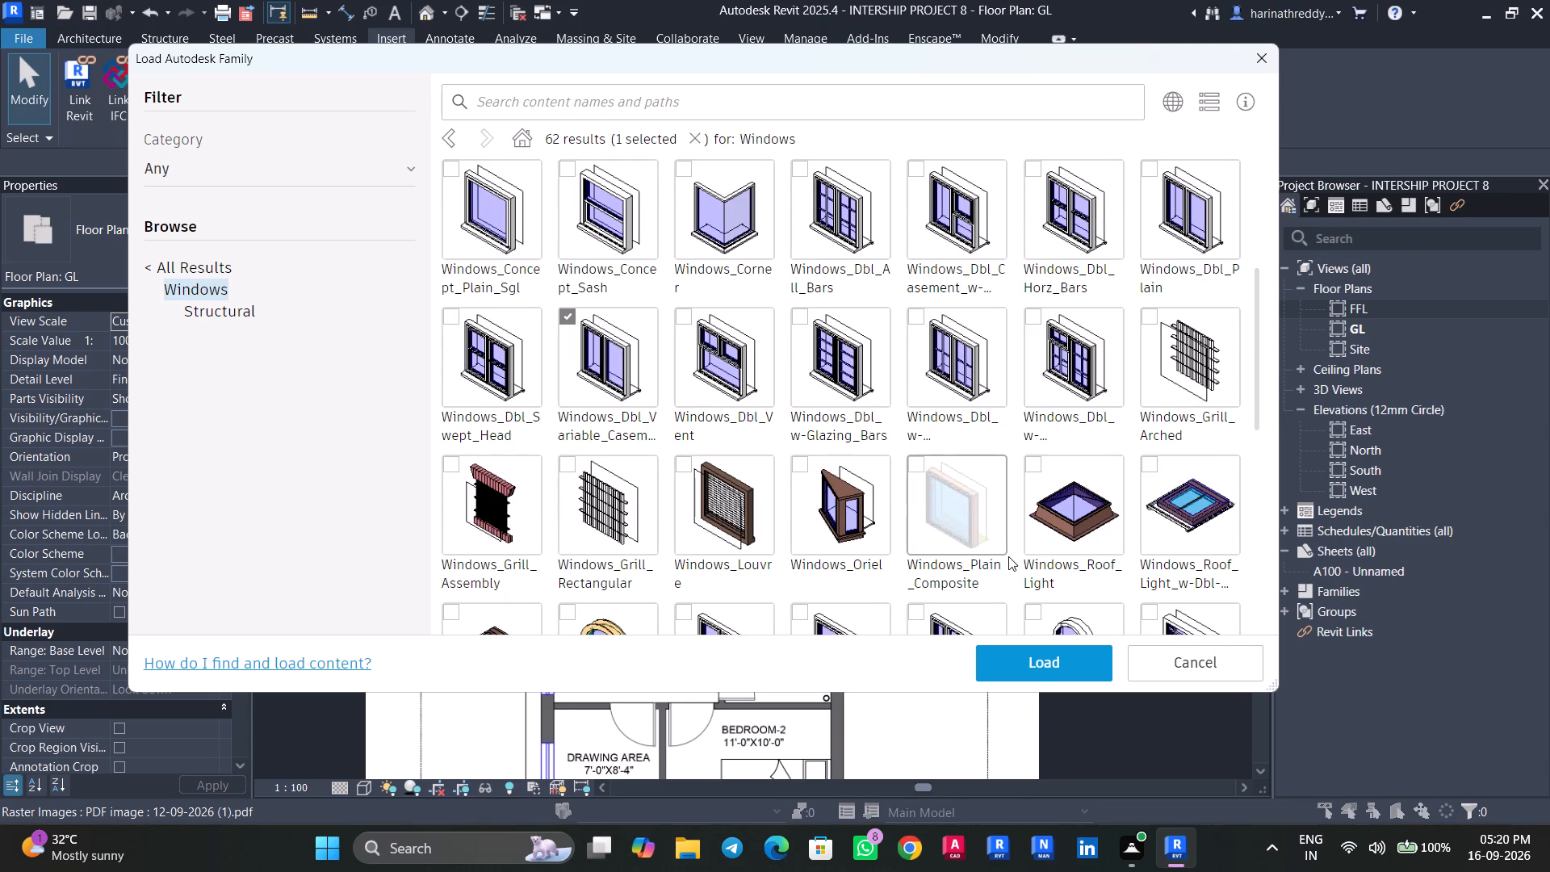
pyautogui.click(1047, 658)
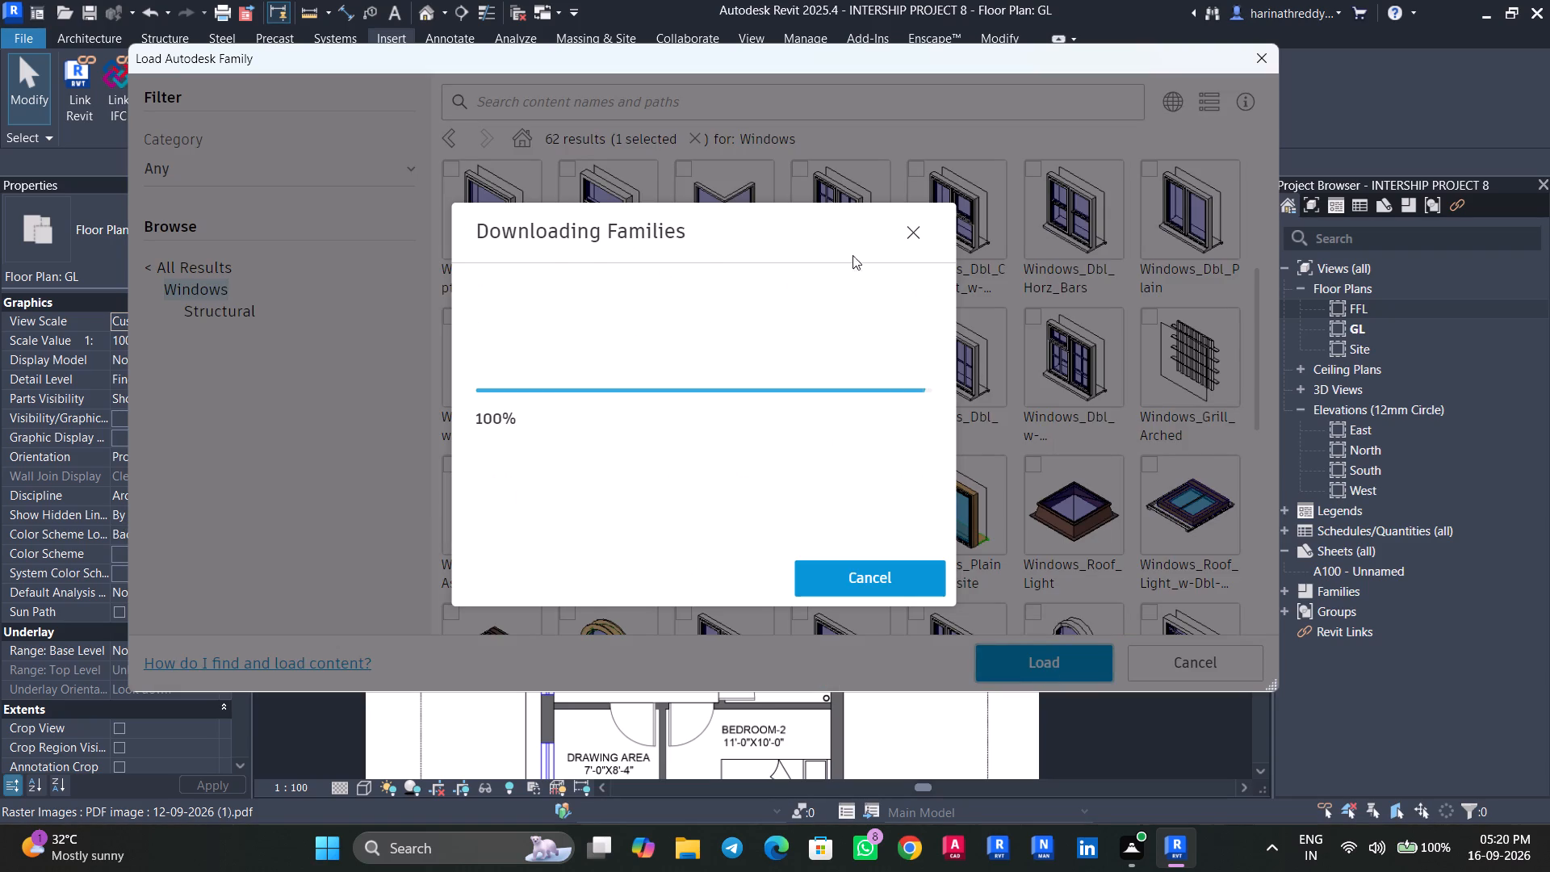
# Load the Furniture_Bed_1 family from the Furniture category of the Autodesk family library.
pyautogui.click(871, 111)
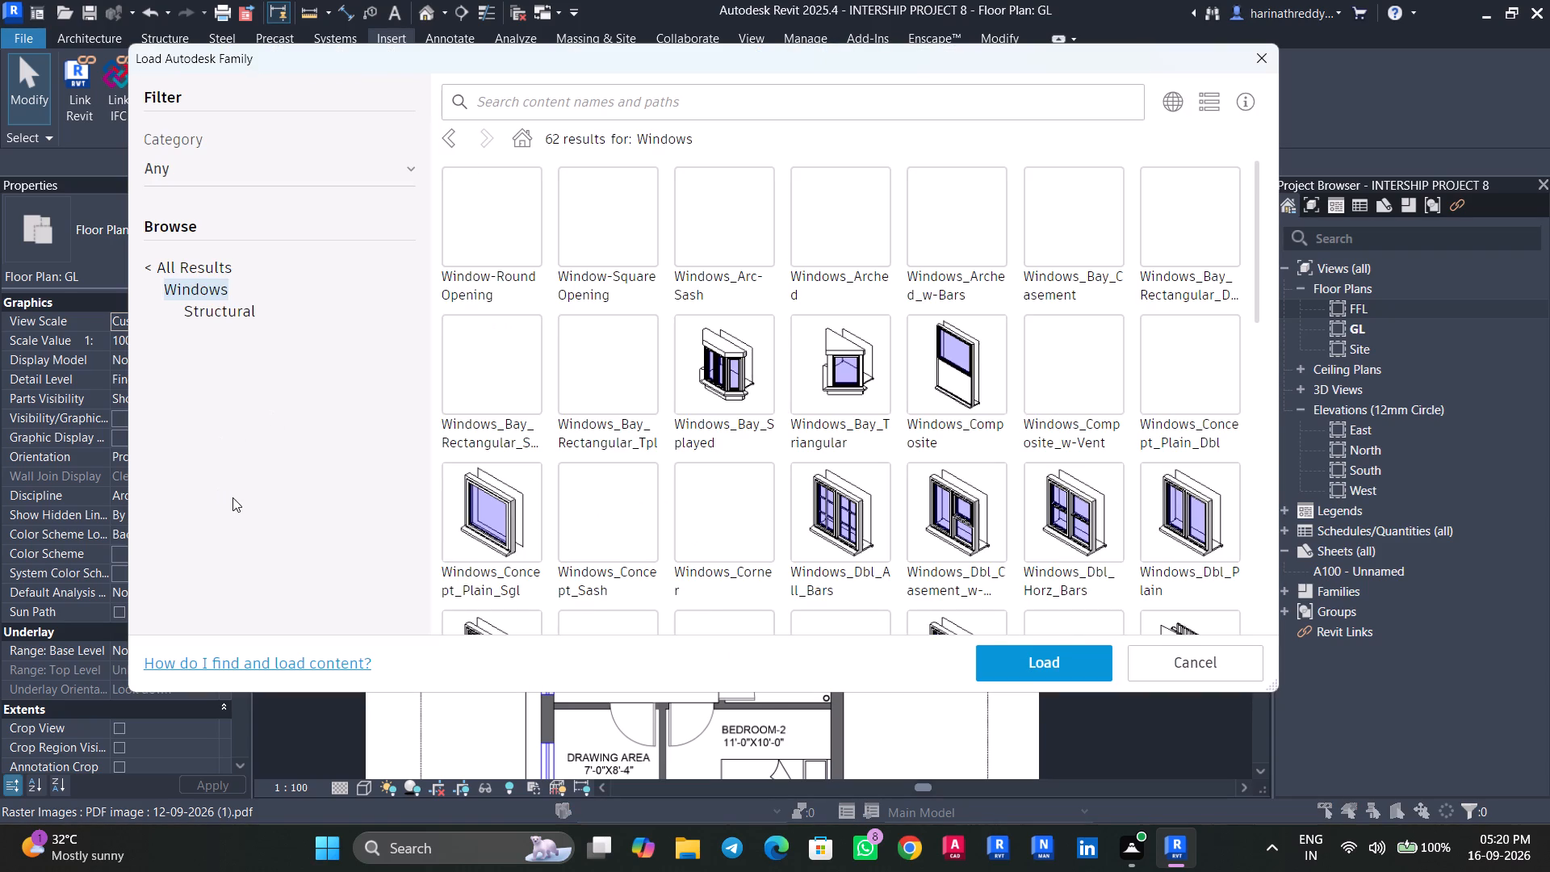
pyautogui.click(182, 267)
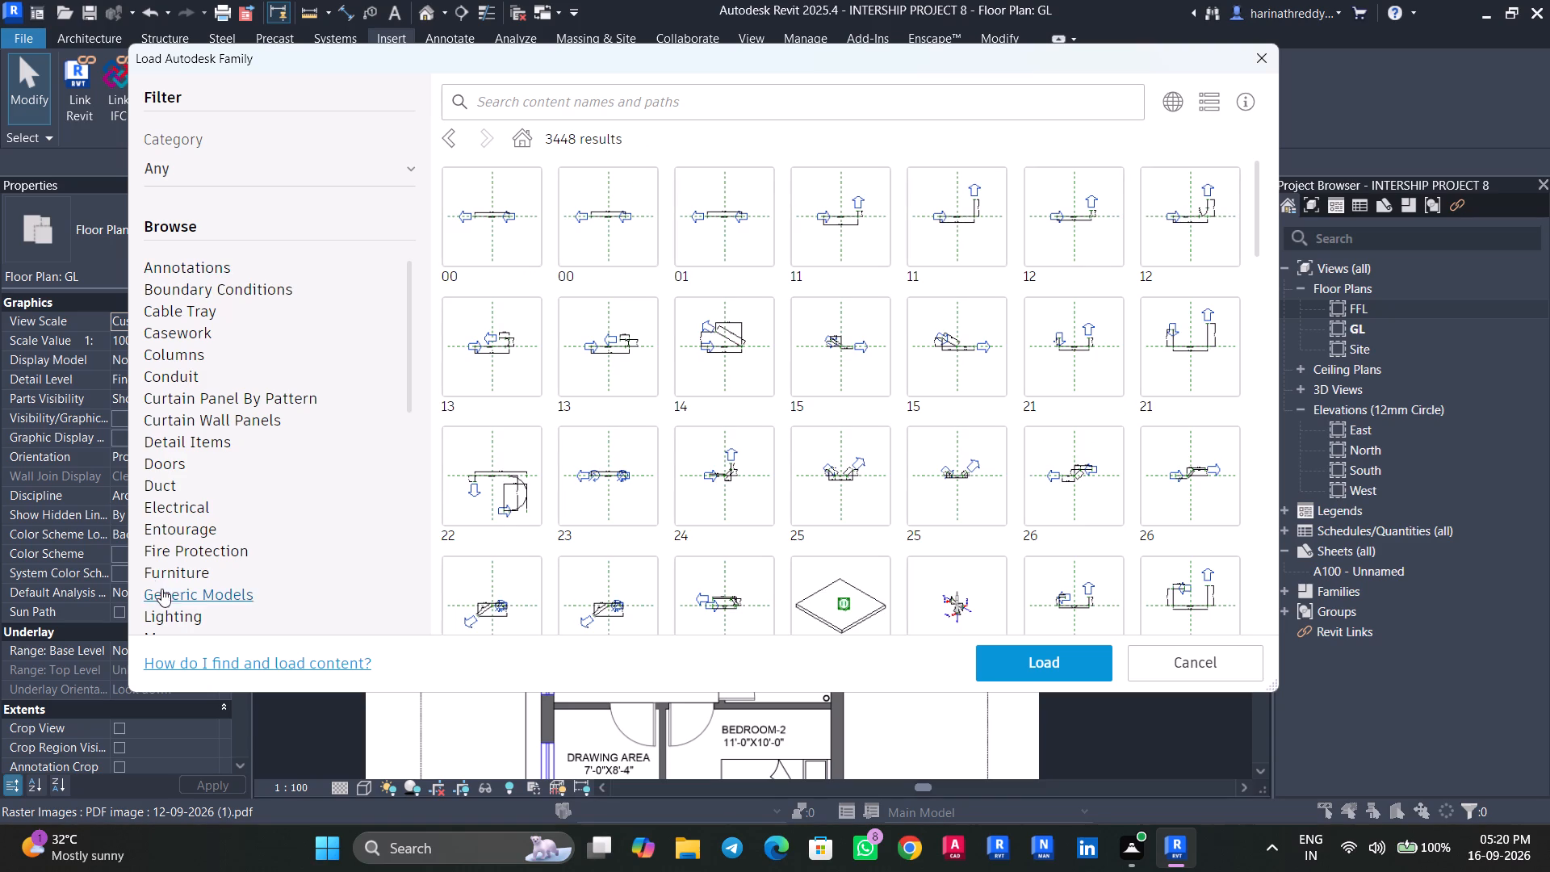
pyautogui.click(166, 573)
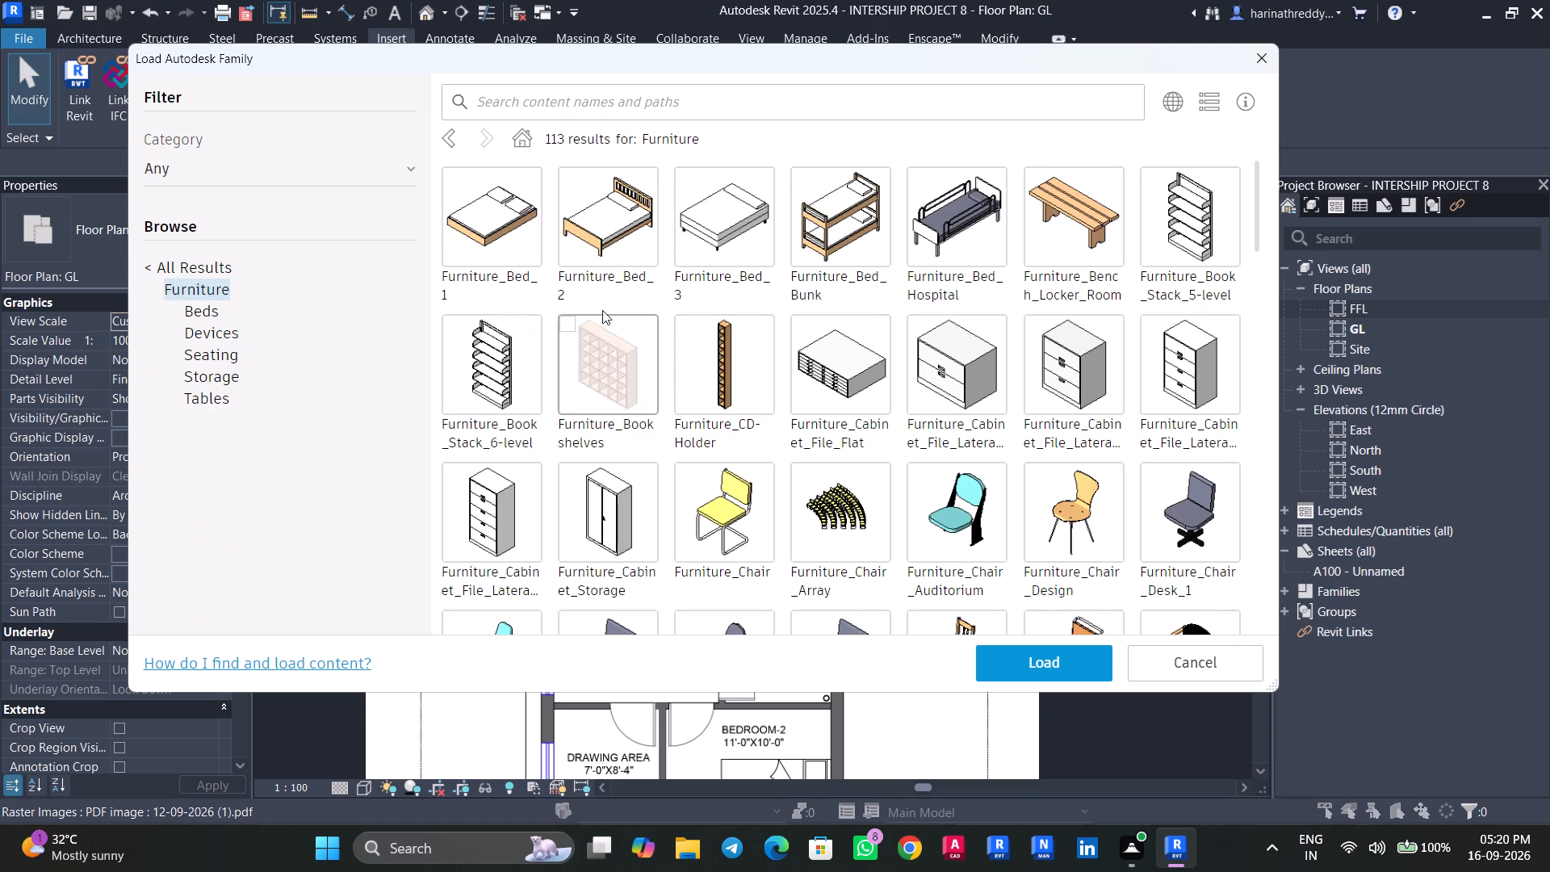
pyautogui.click(522, 235)
pyautogui.scroll(-5, 809, 544)
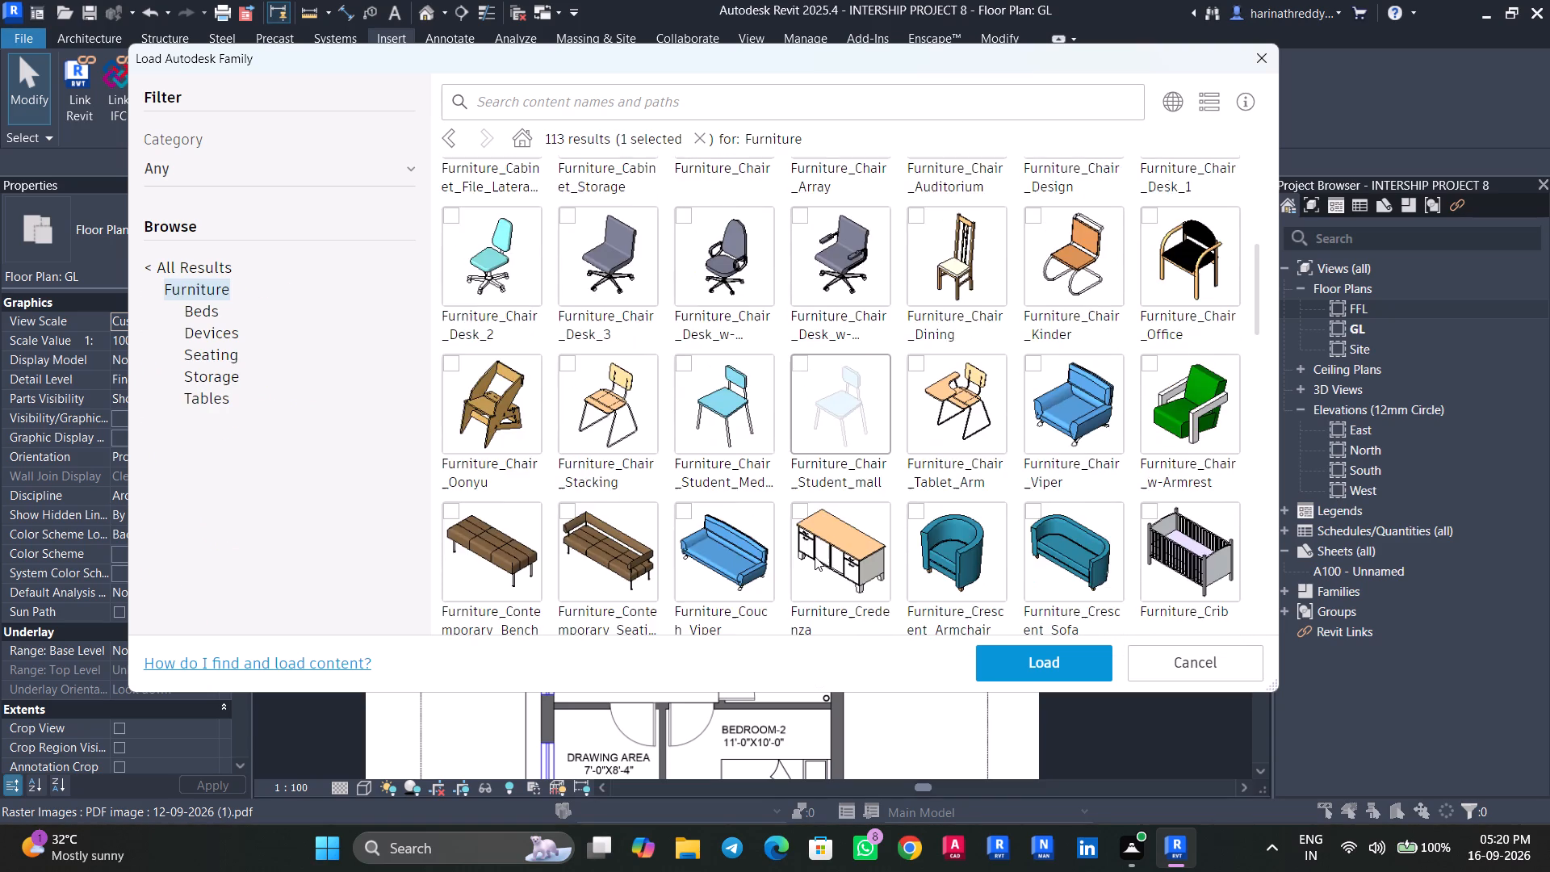
pyautogui.scroll(-9, 815, 556)
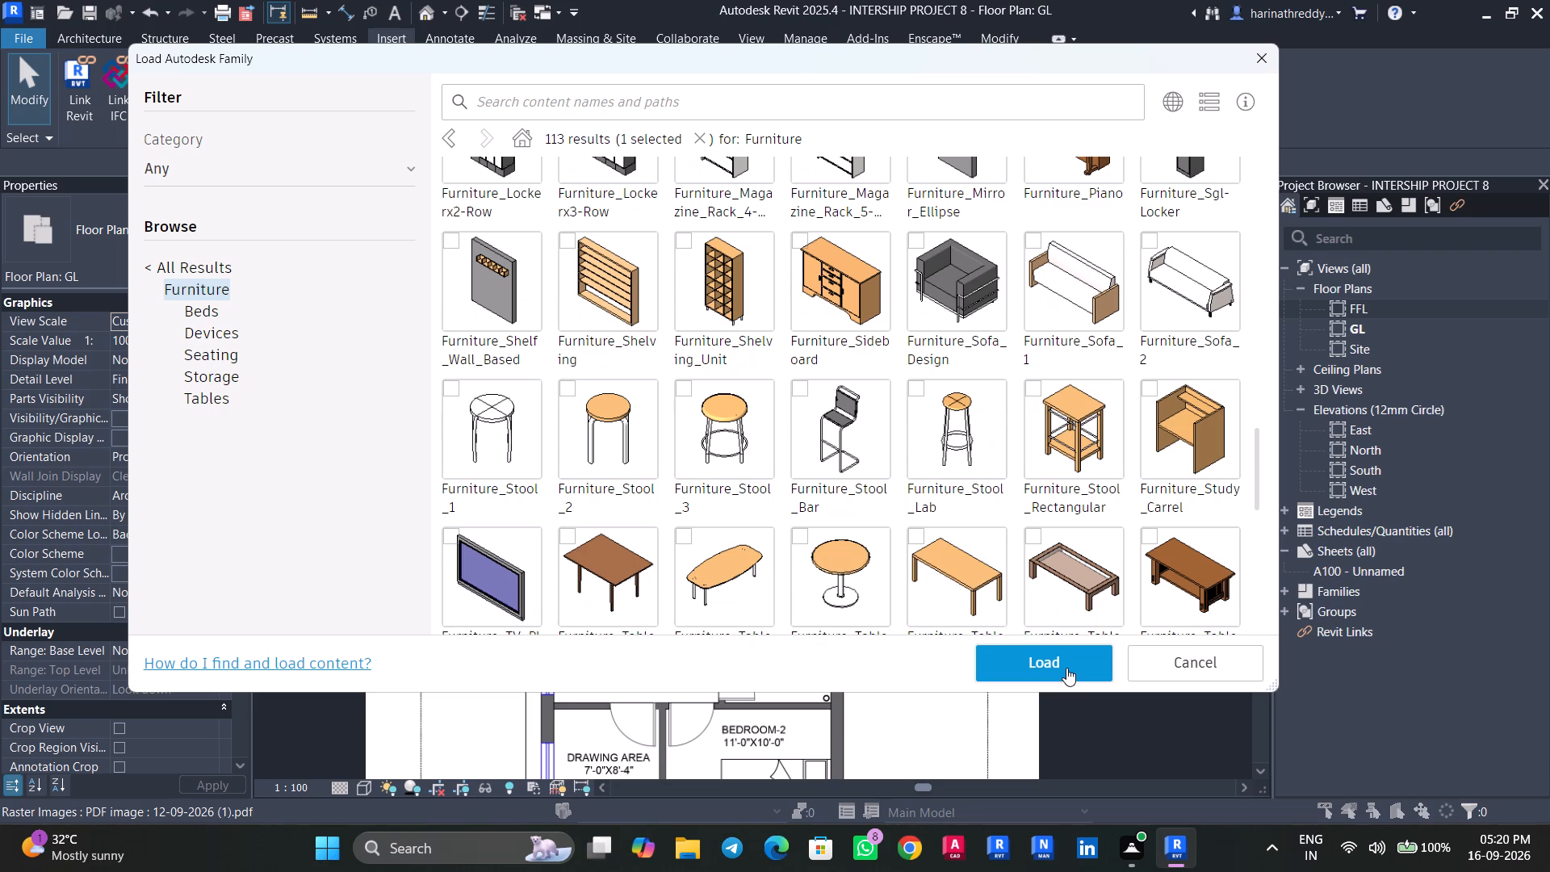
pyautogui.click(1066, 669)
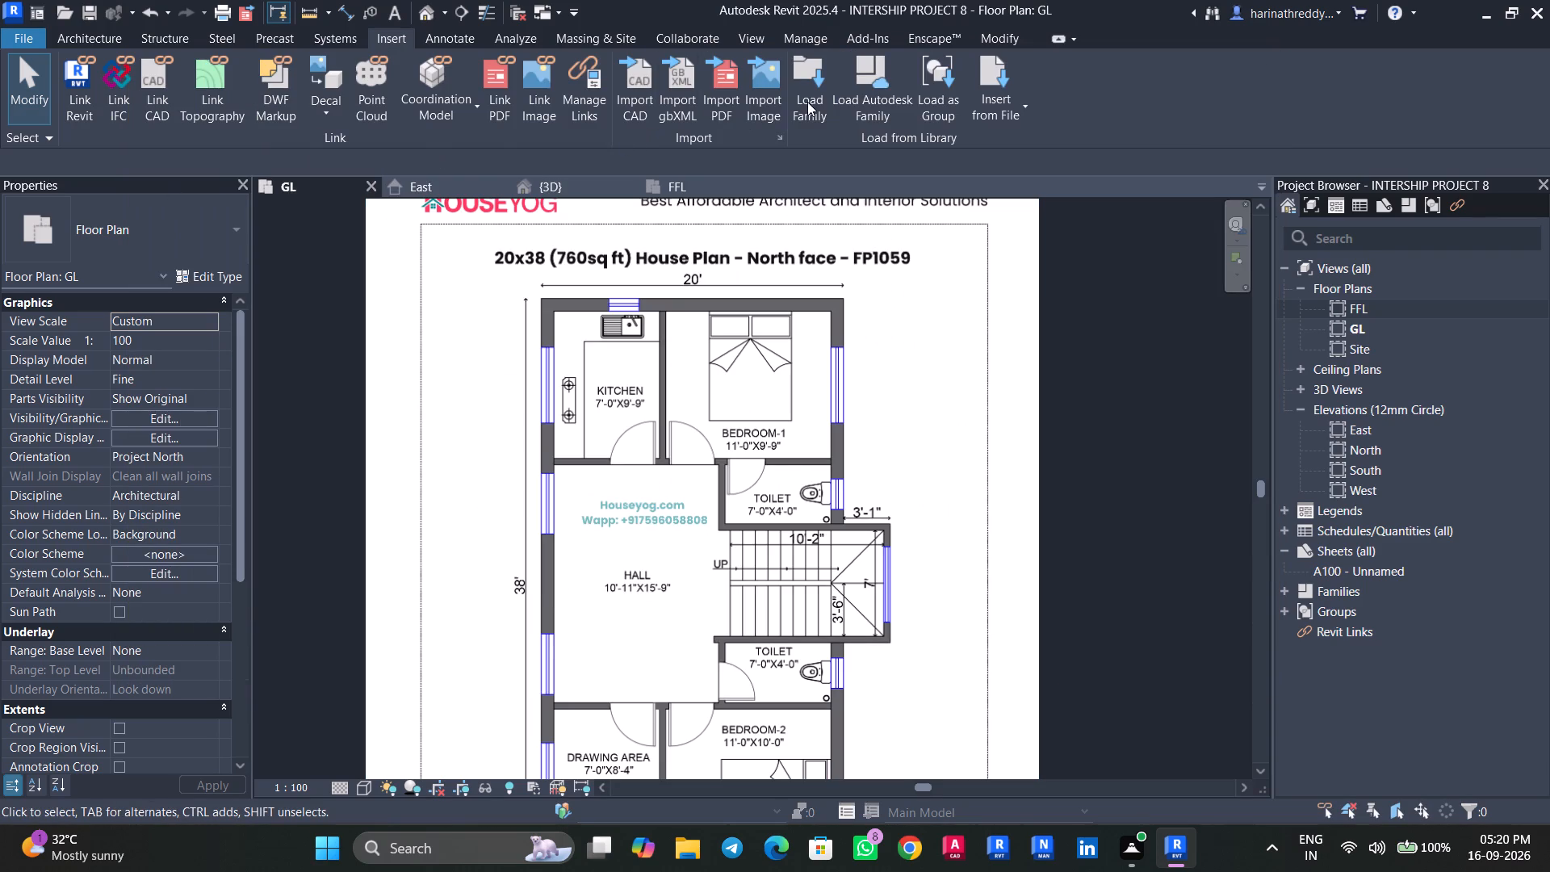
# Load the Plumbing_Fixtures_WC_Wall_Mounted and Plumbing_Fixtures_Sink_Cloakroom families from the Plumbing category of the Autodesk family library.
pyautogui.click(862, 92)
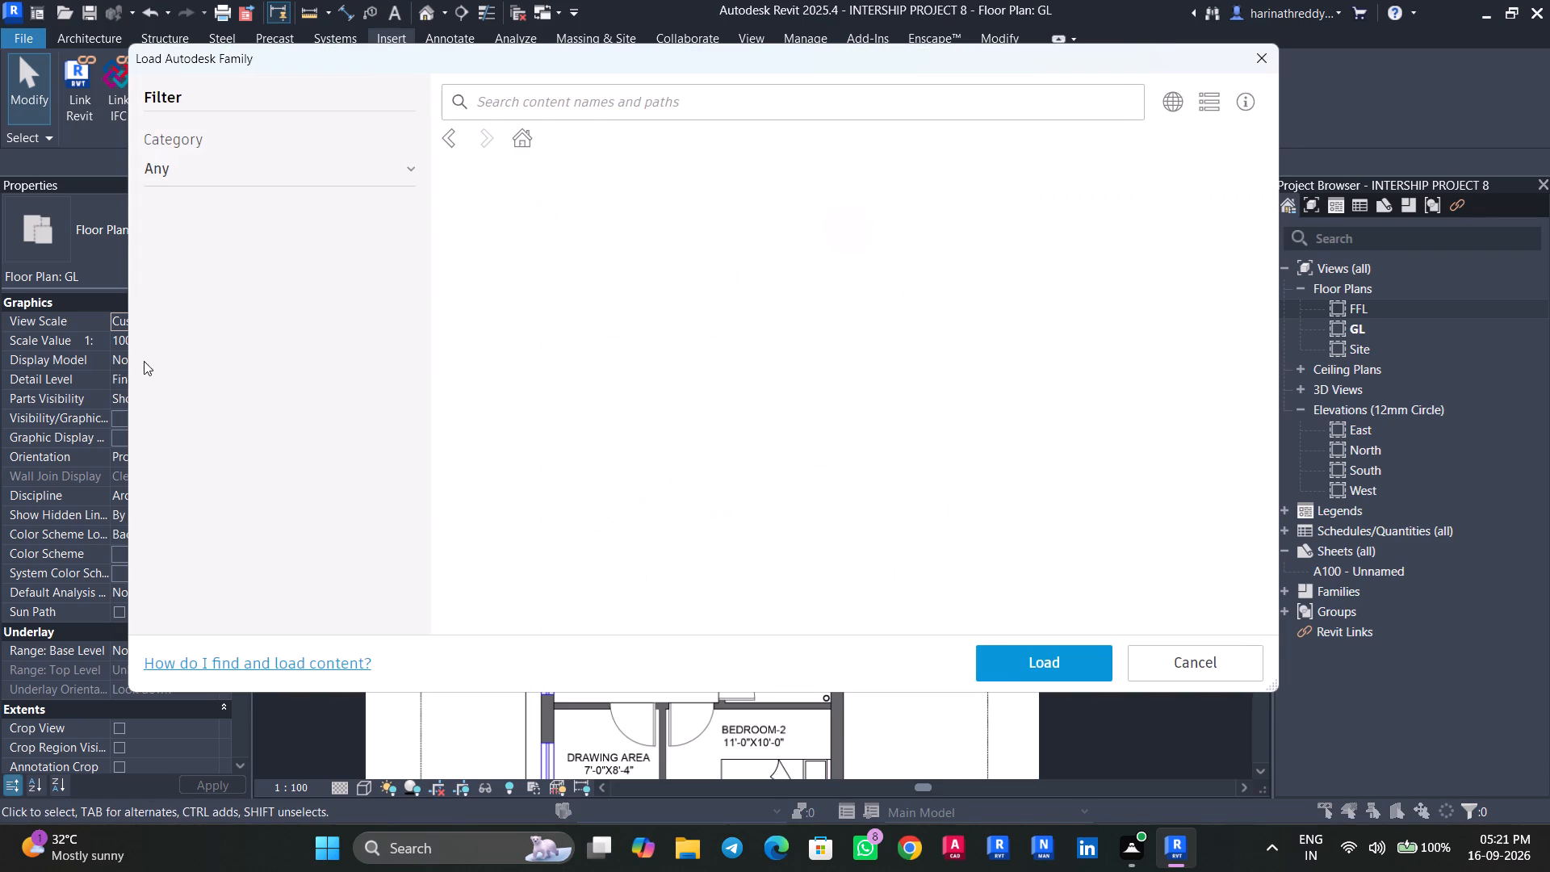
pyautogui.click(503, 147)
pyautogui.click(510, 145)
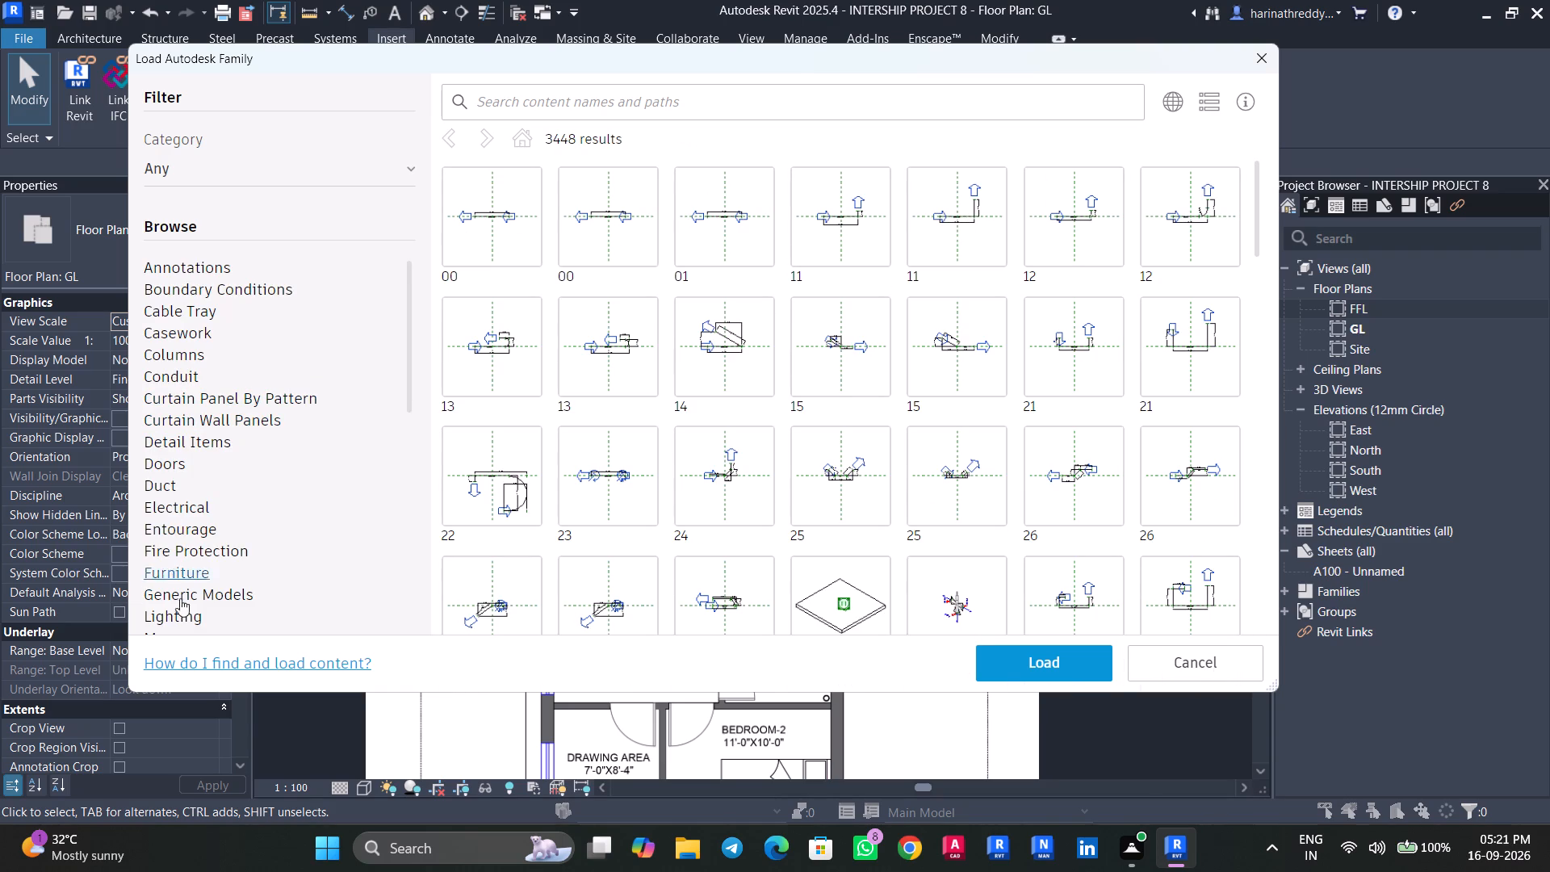
pyautogui.scroll(-1, 191, 536)
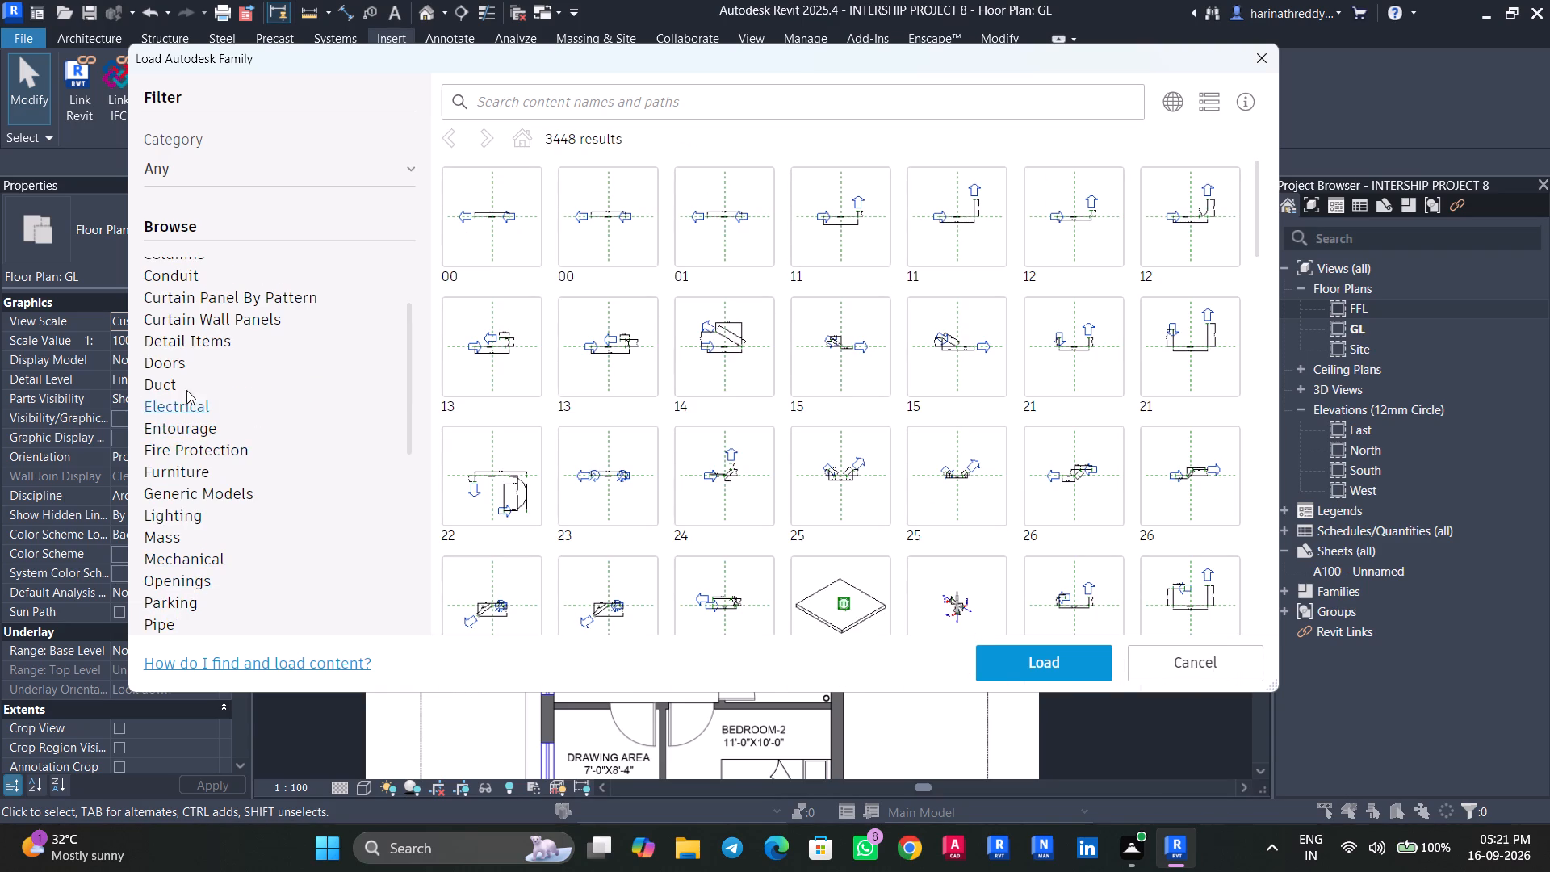
pyautogui.scroll(-3, 196, 548)
pyautogui.click(185, 361)
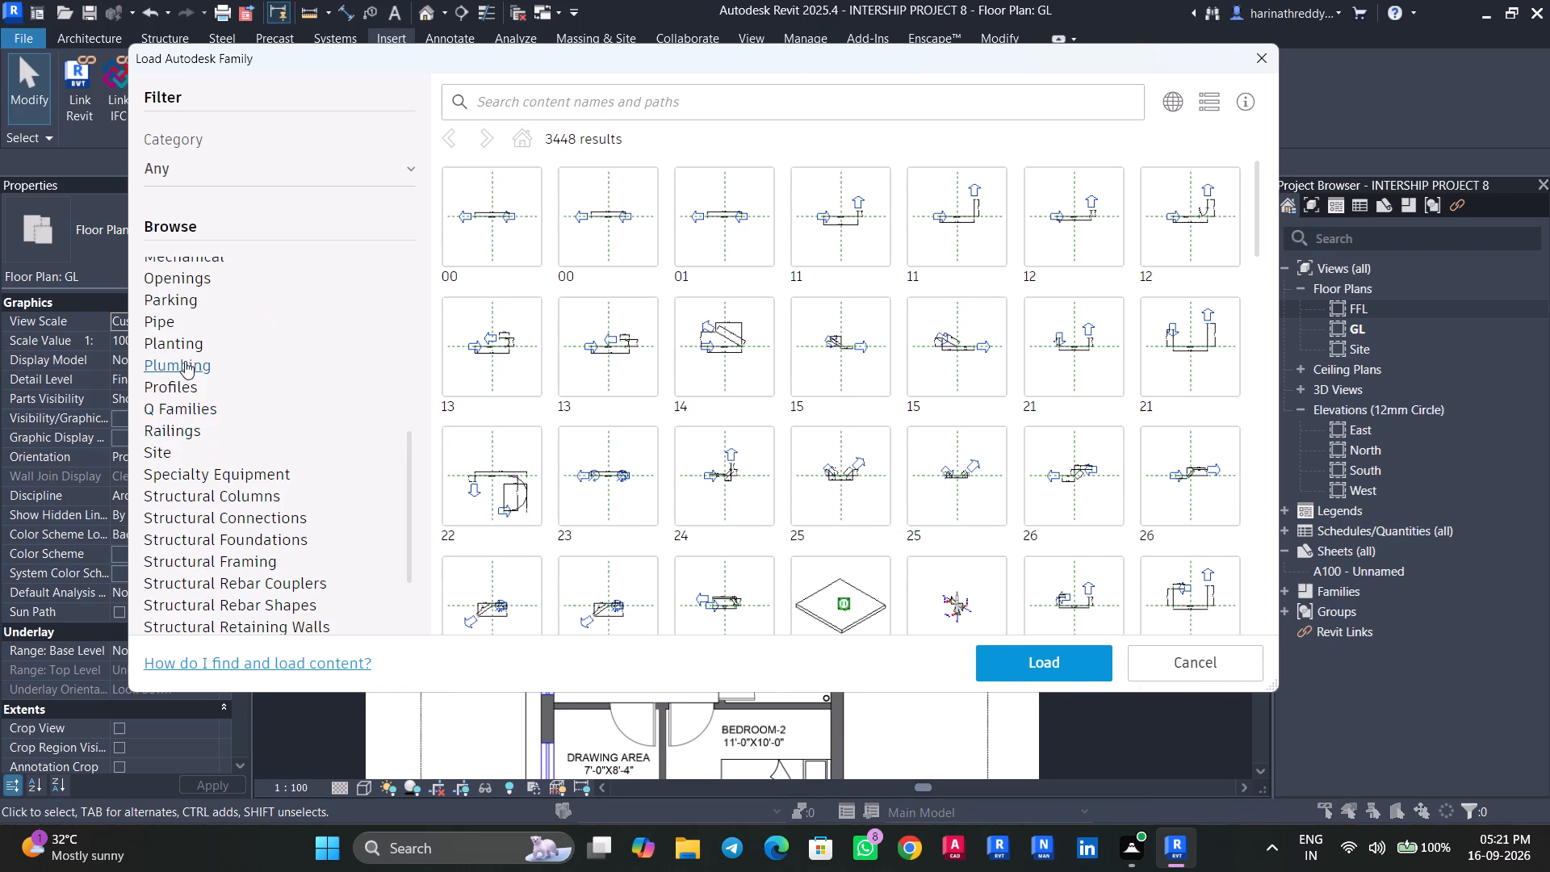
pyautogui.scroll(-1, 702, 409)
pyautogui.scroll(1, 702, 409)
pyautogui.scroll(-4, 703, 409)
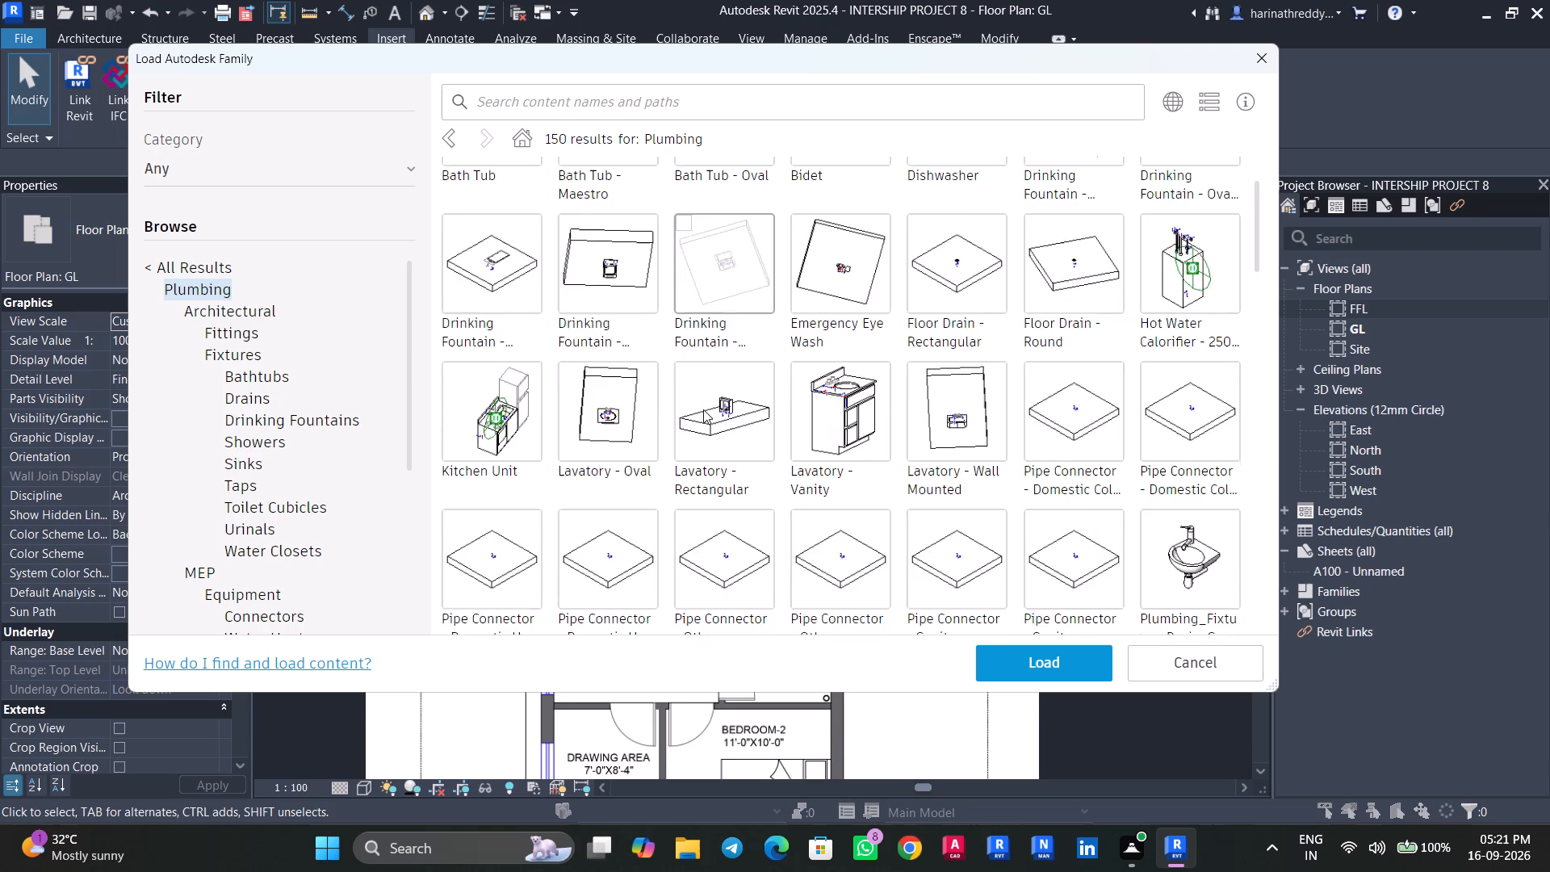
pyautogui.scroll(-9, 703, 409)
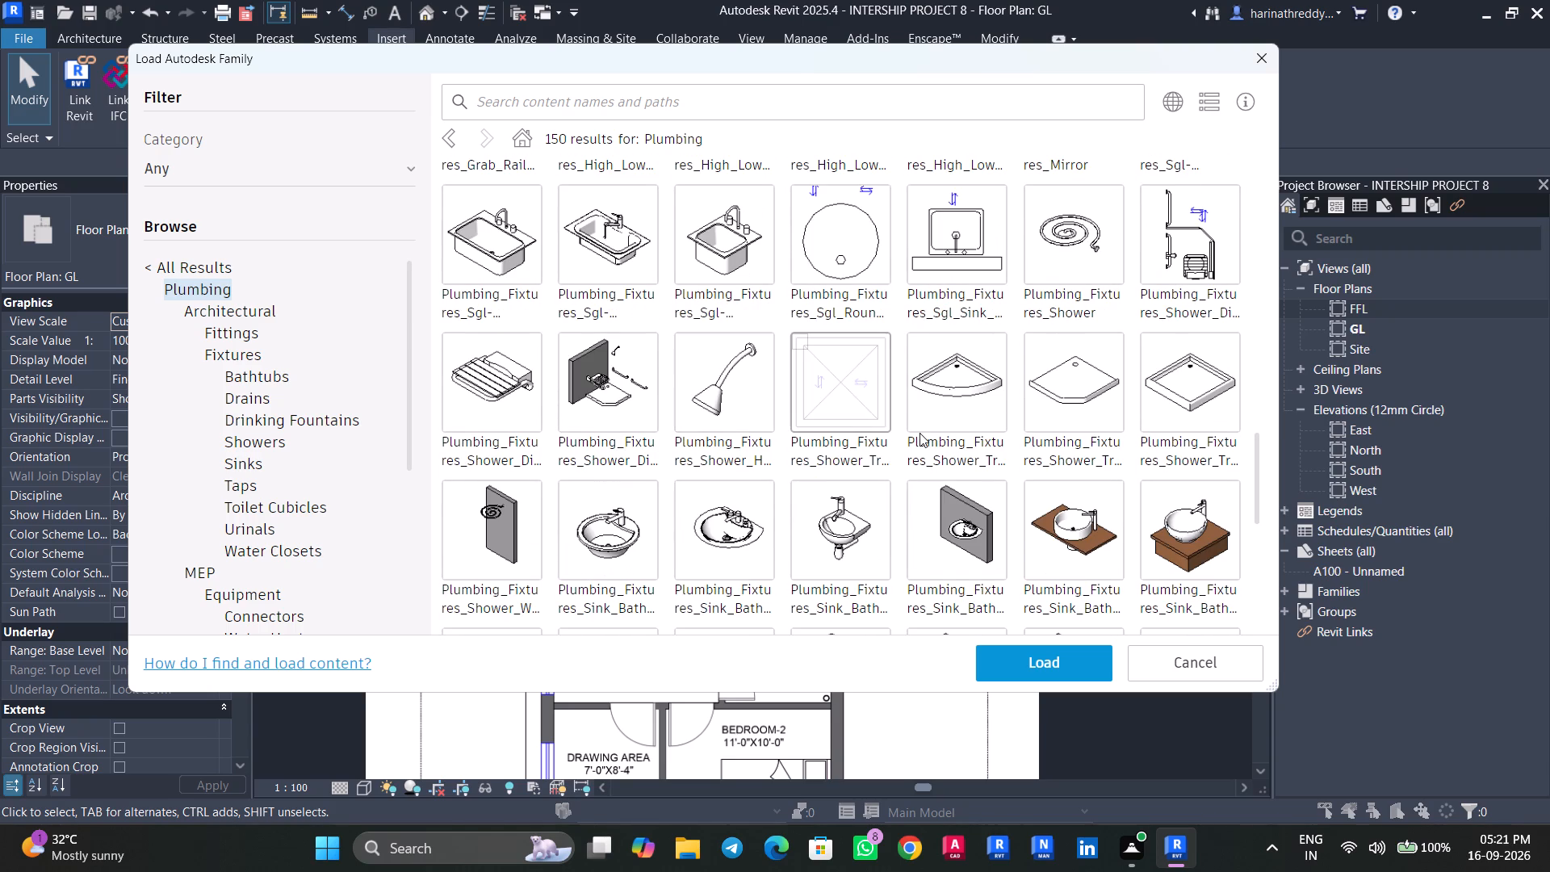
pyautogui.scroll(-2, 920, 433)
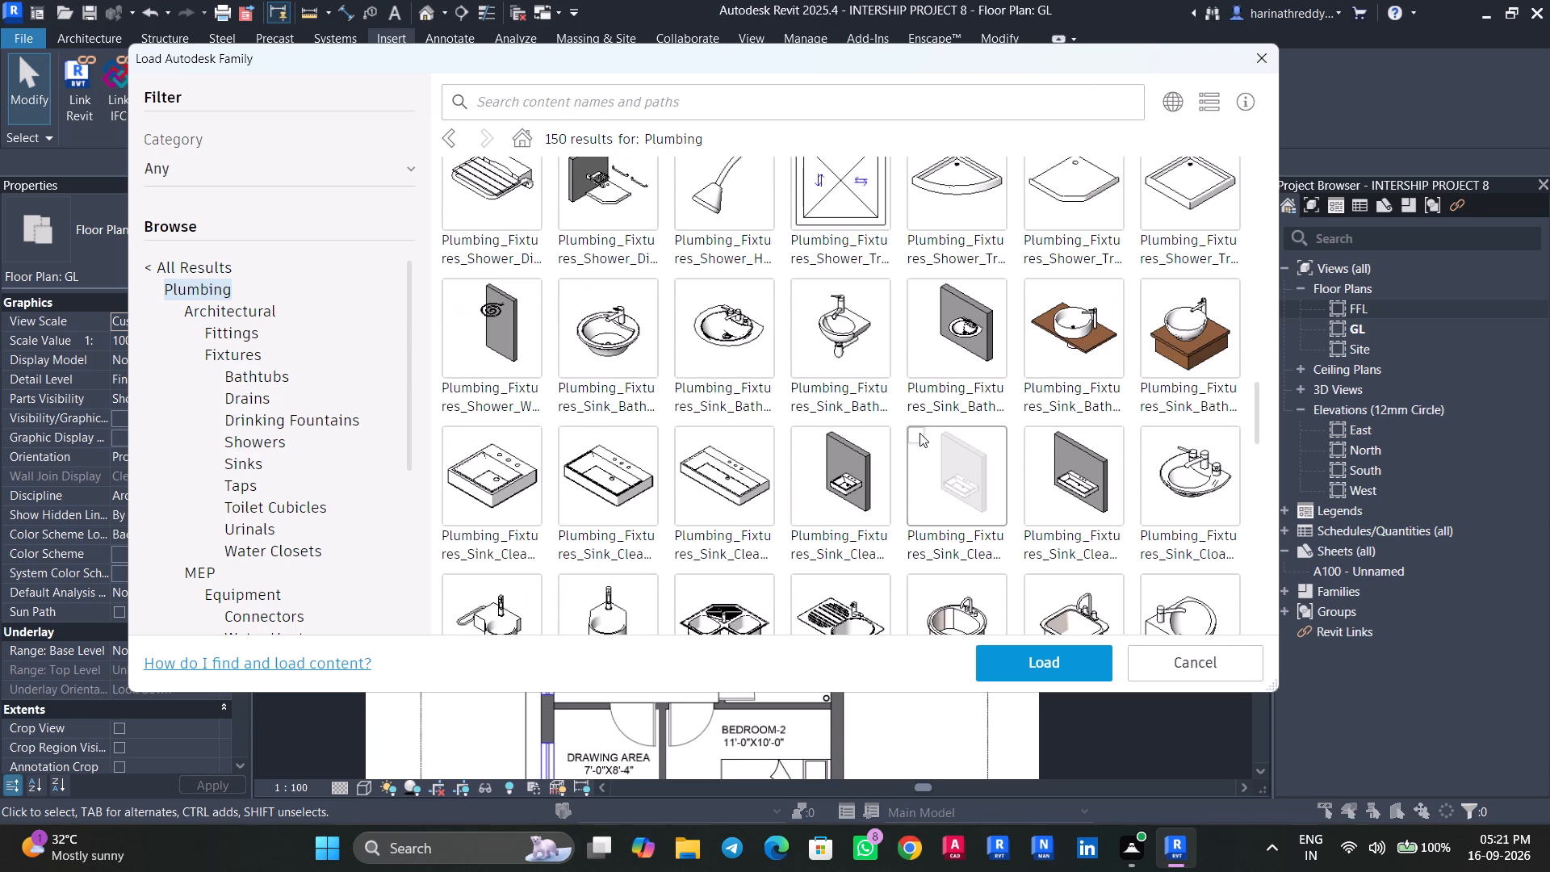
pyautogui.scroll(-6, 920, 433)
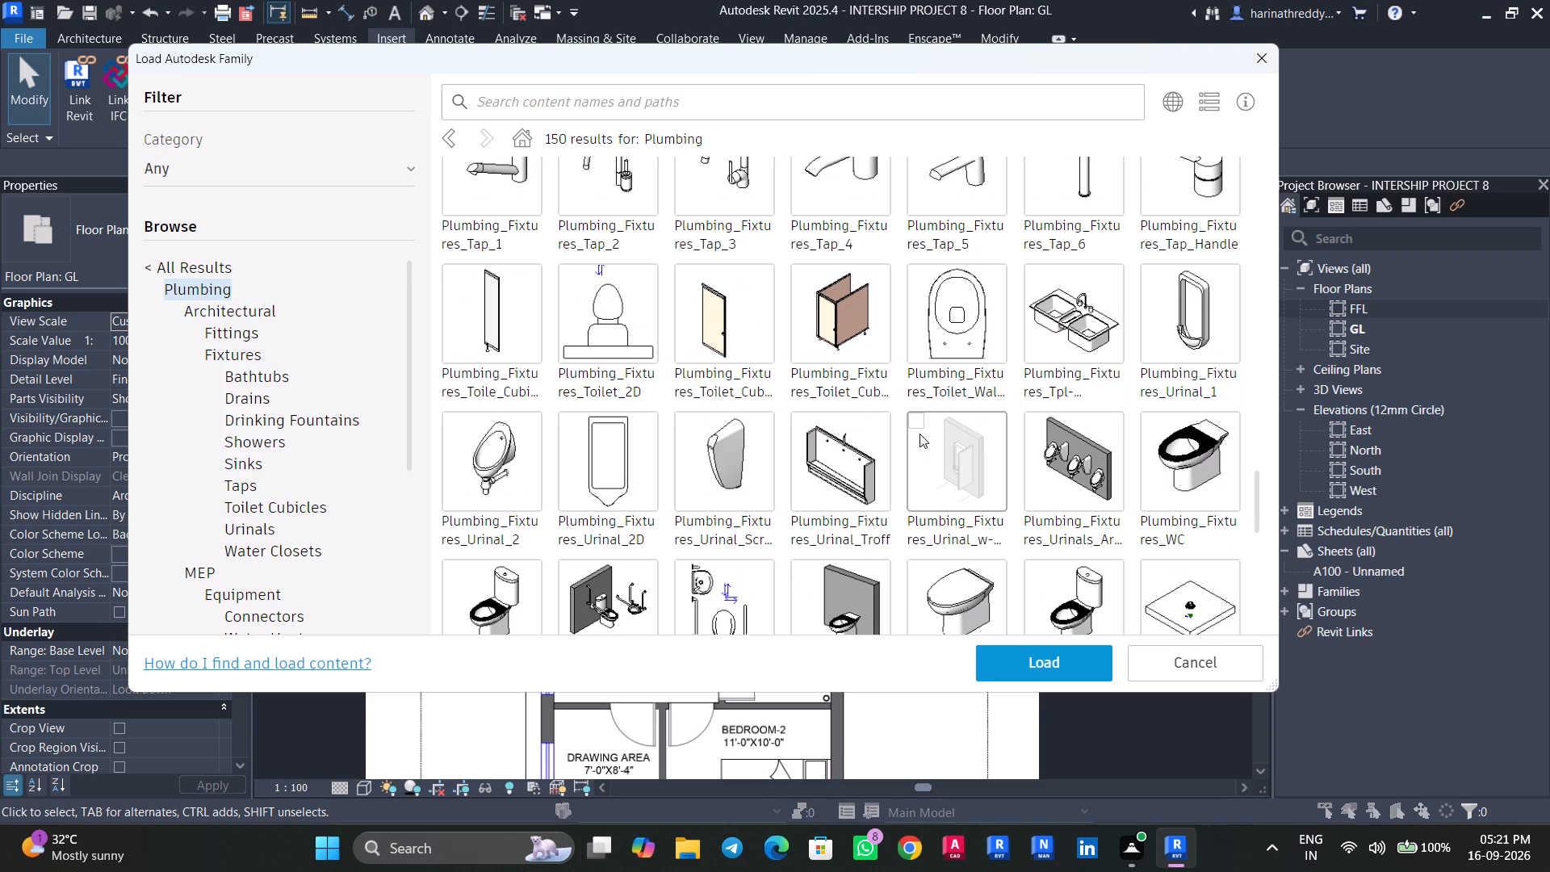
pyautogui.scroll(-3, 920, 434)
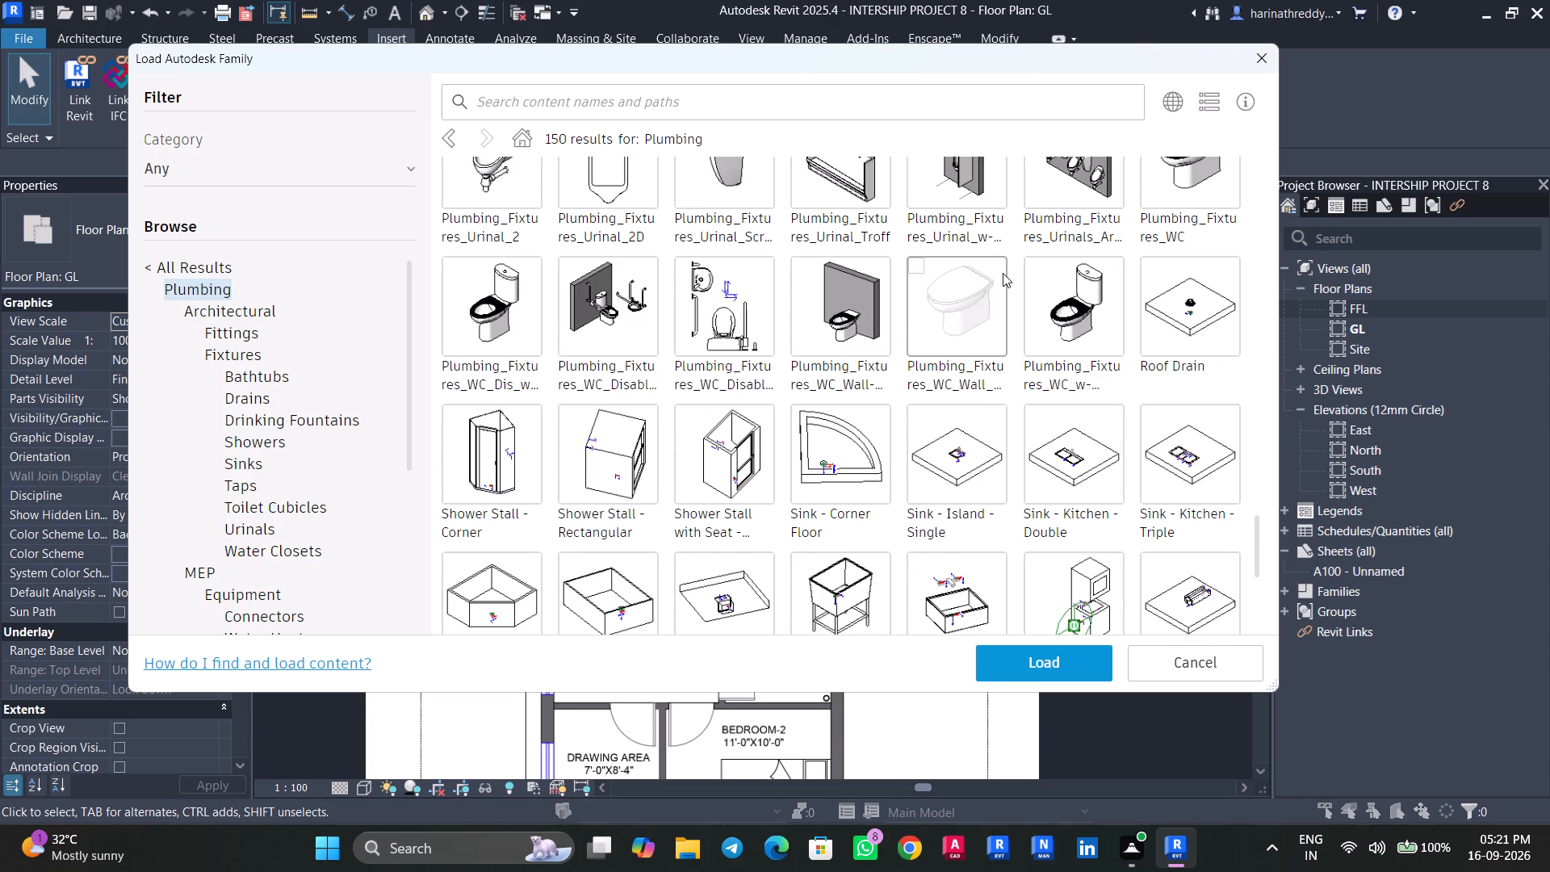
pyautogui.click(995, 270)
pyautogui.scroll(3, 971, 492)
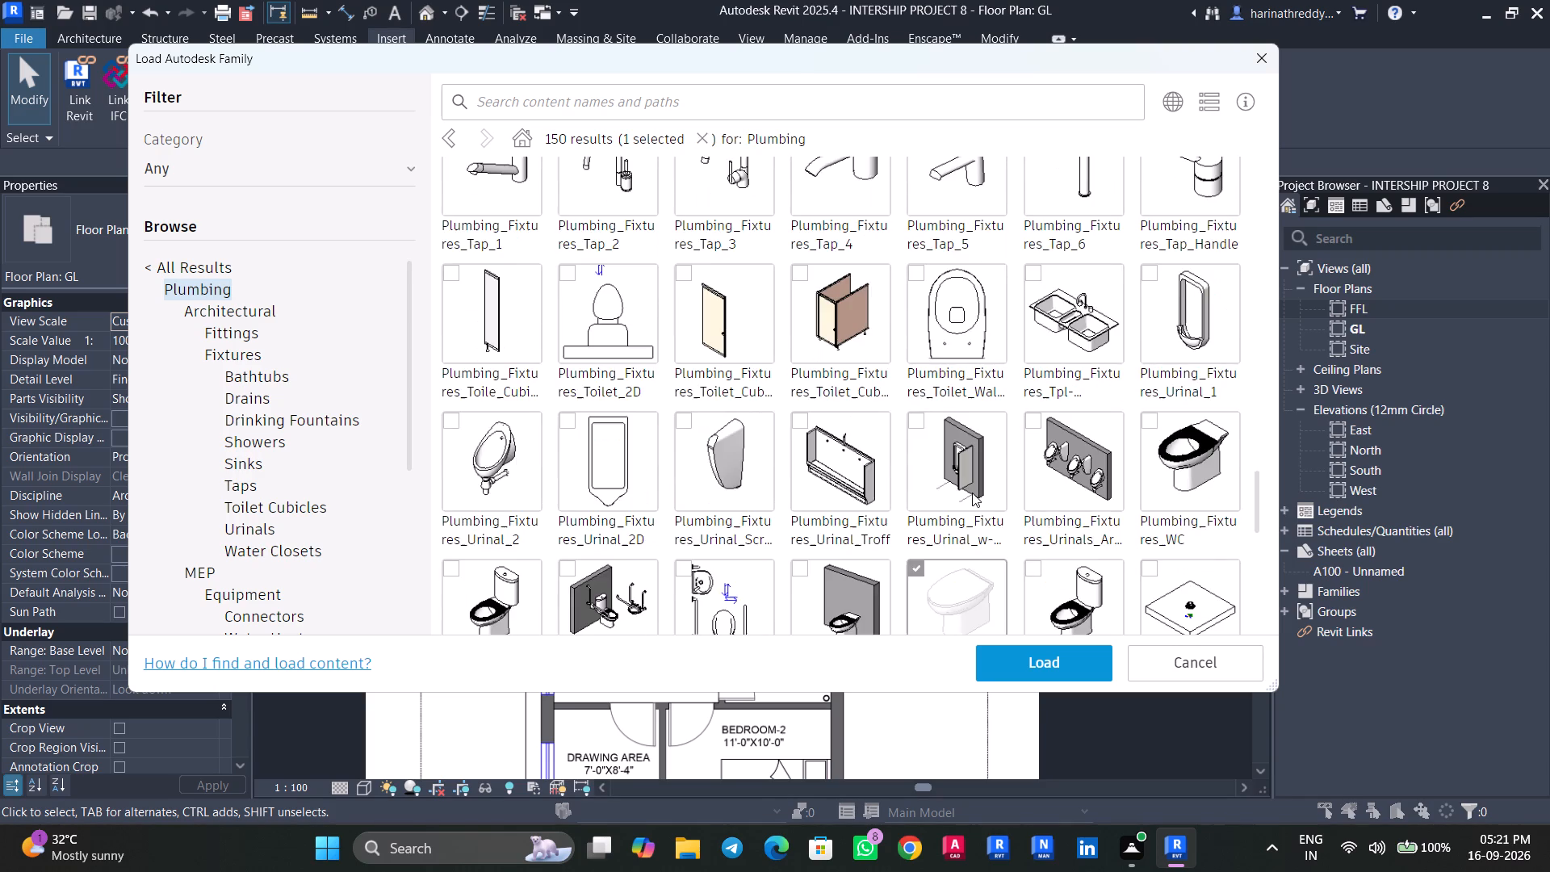
pyautogui.scroll(-9, 972, 493)
pyautogui.scroll(8, 972, 493)
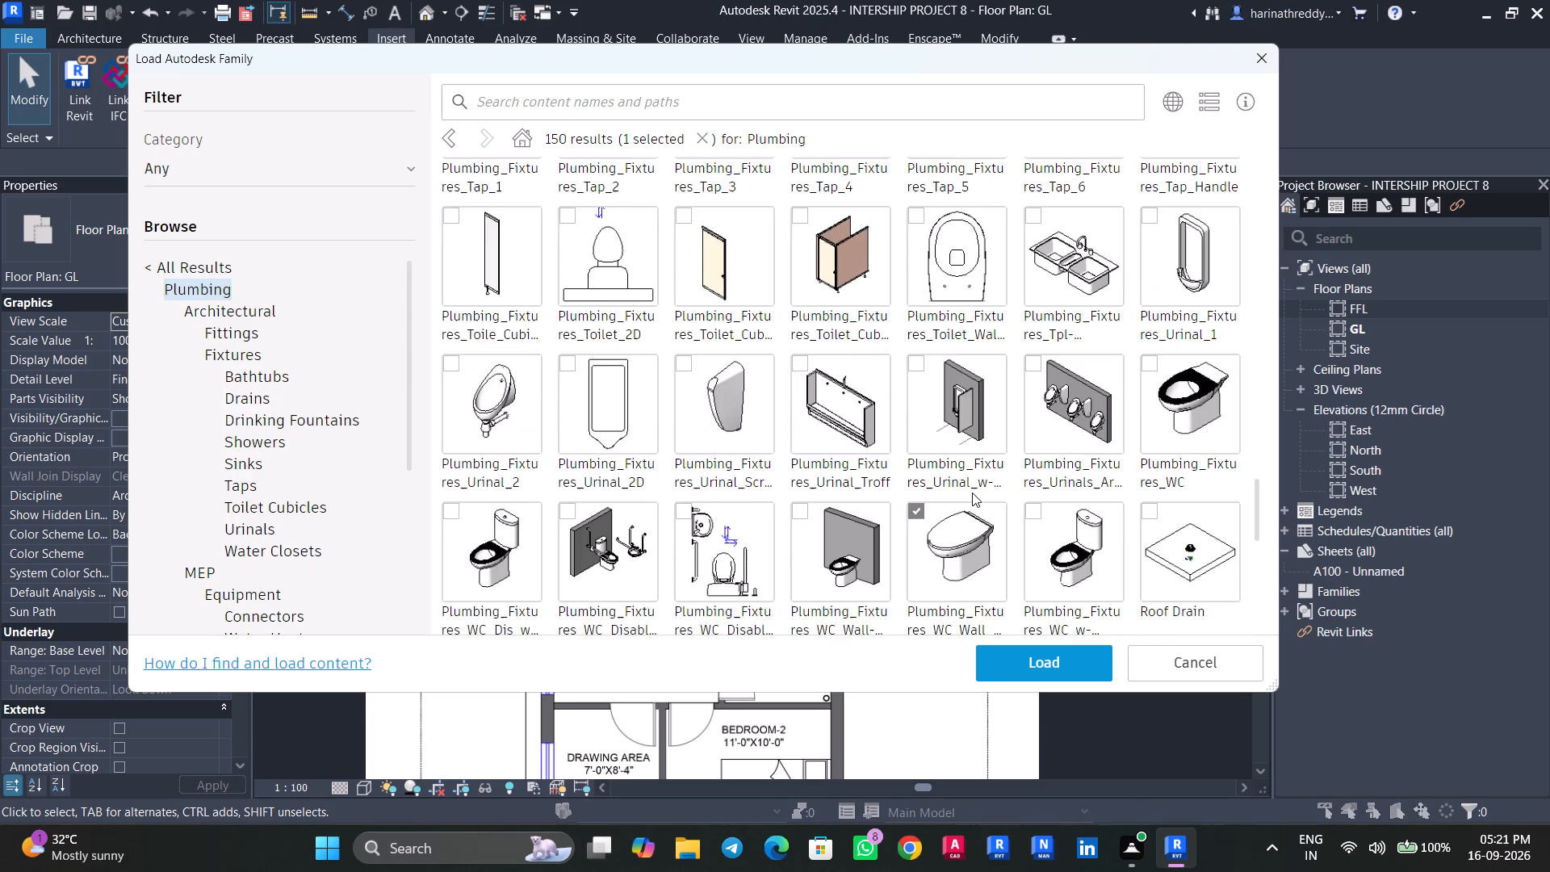
pyautogui.scroll(3, 972, 493)
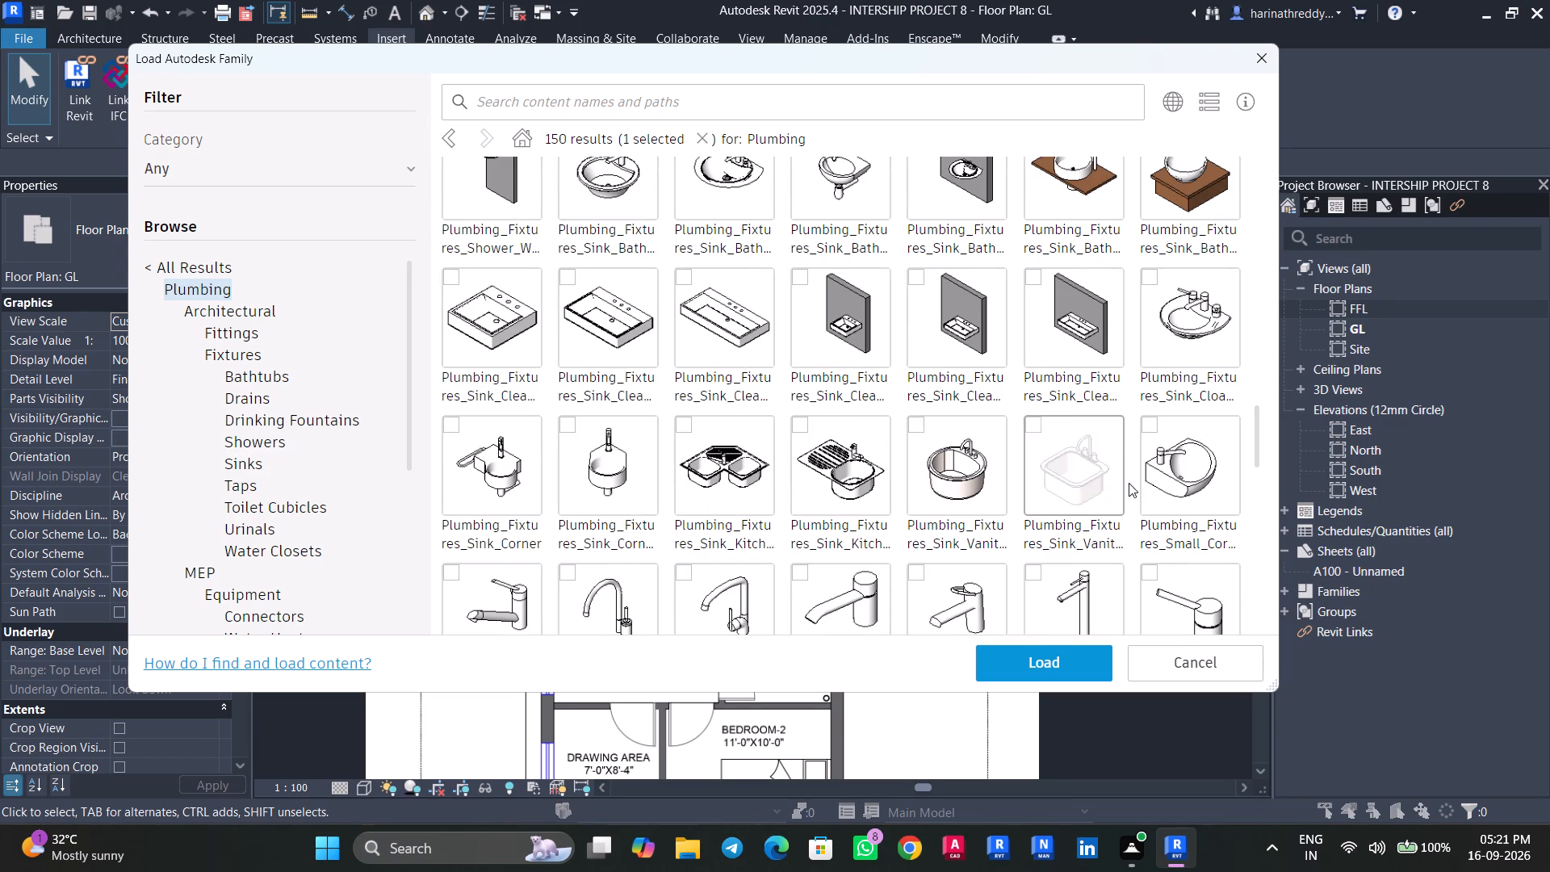
pyautogui.click(1172, 325)
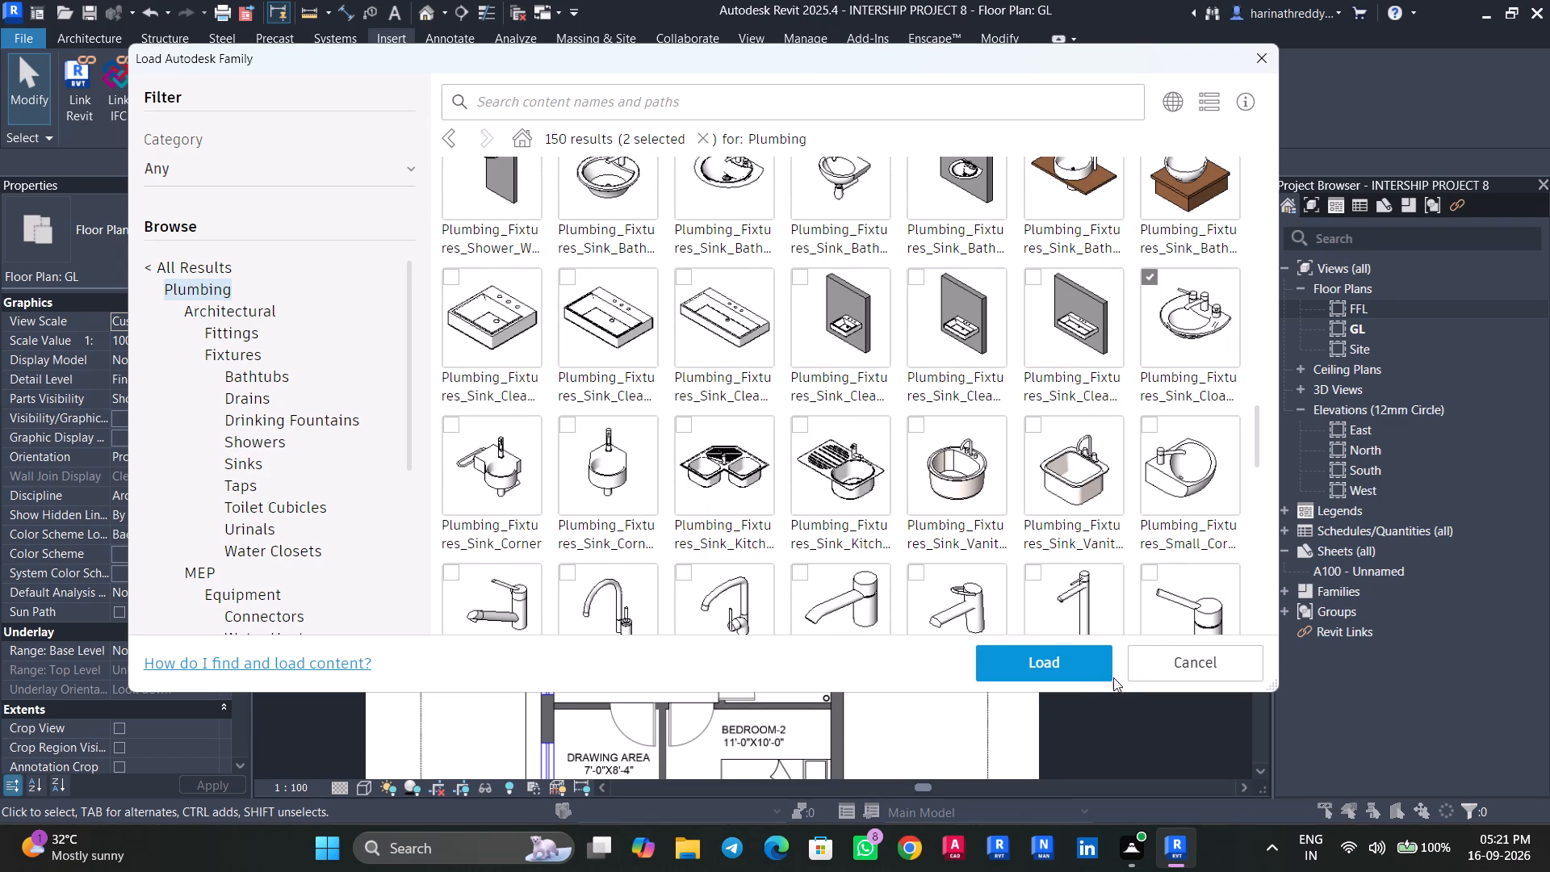
pyautogui.click(1089, 663)
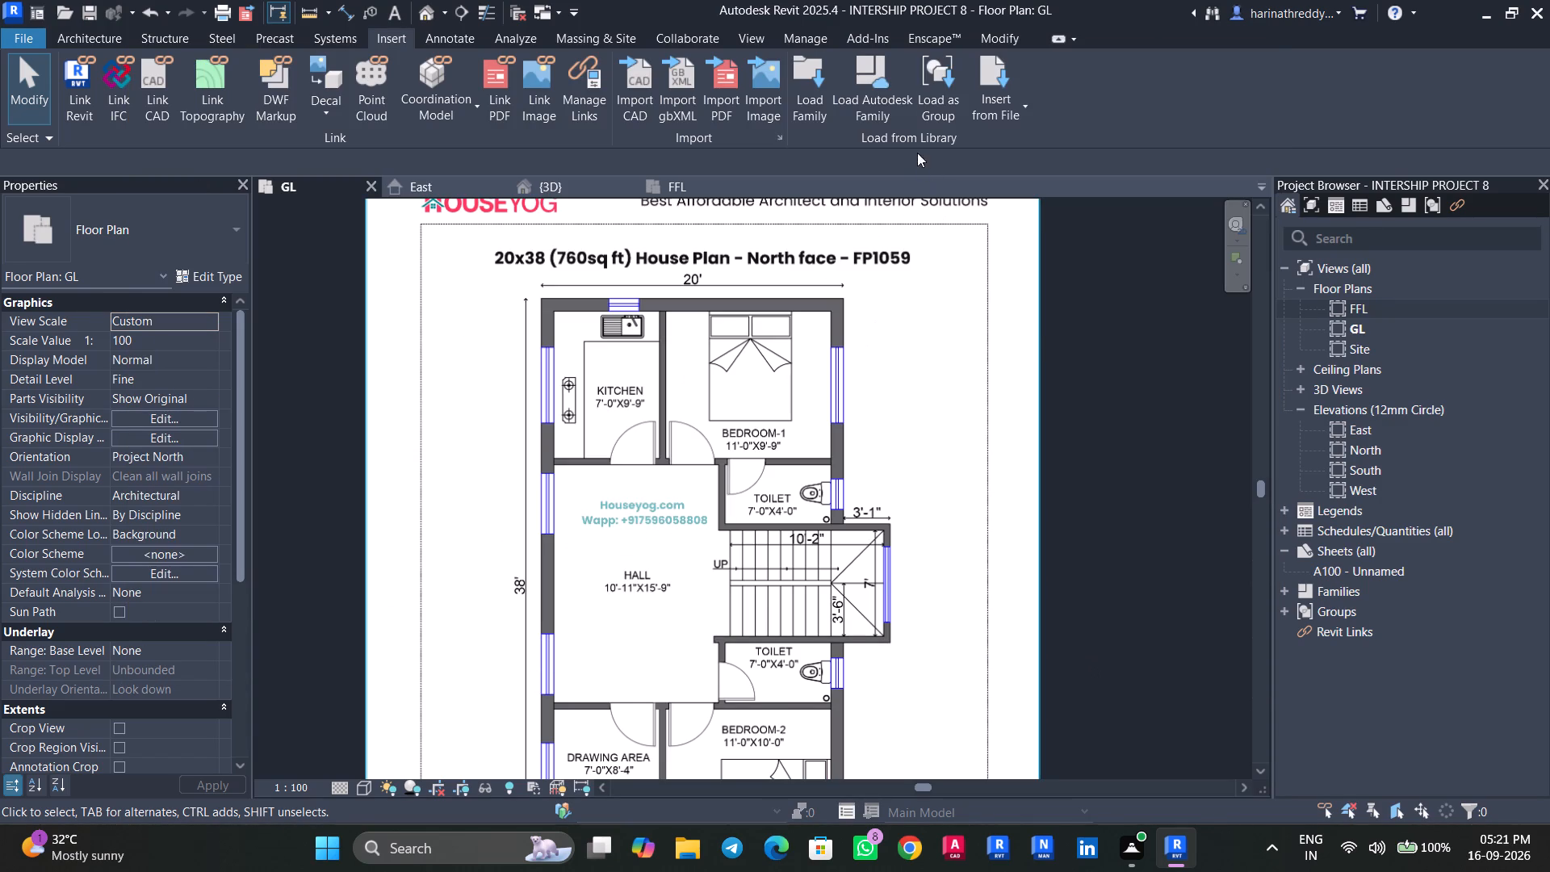
# Load the Plumbing_Fixtures_High_Low_Dbl-Sink_Kitchen_w-Drainboard_2 family from the Plumbing category of the Autodesk family library.
pyautogui.click(874, 105)
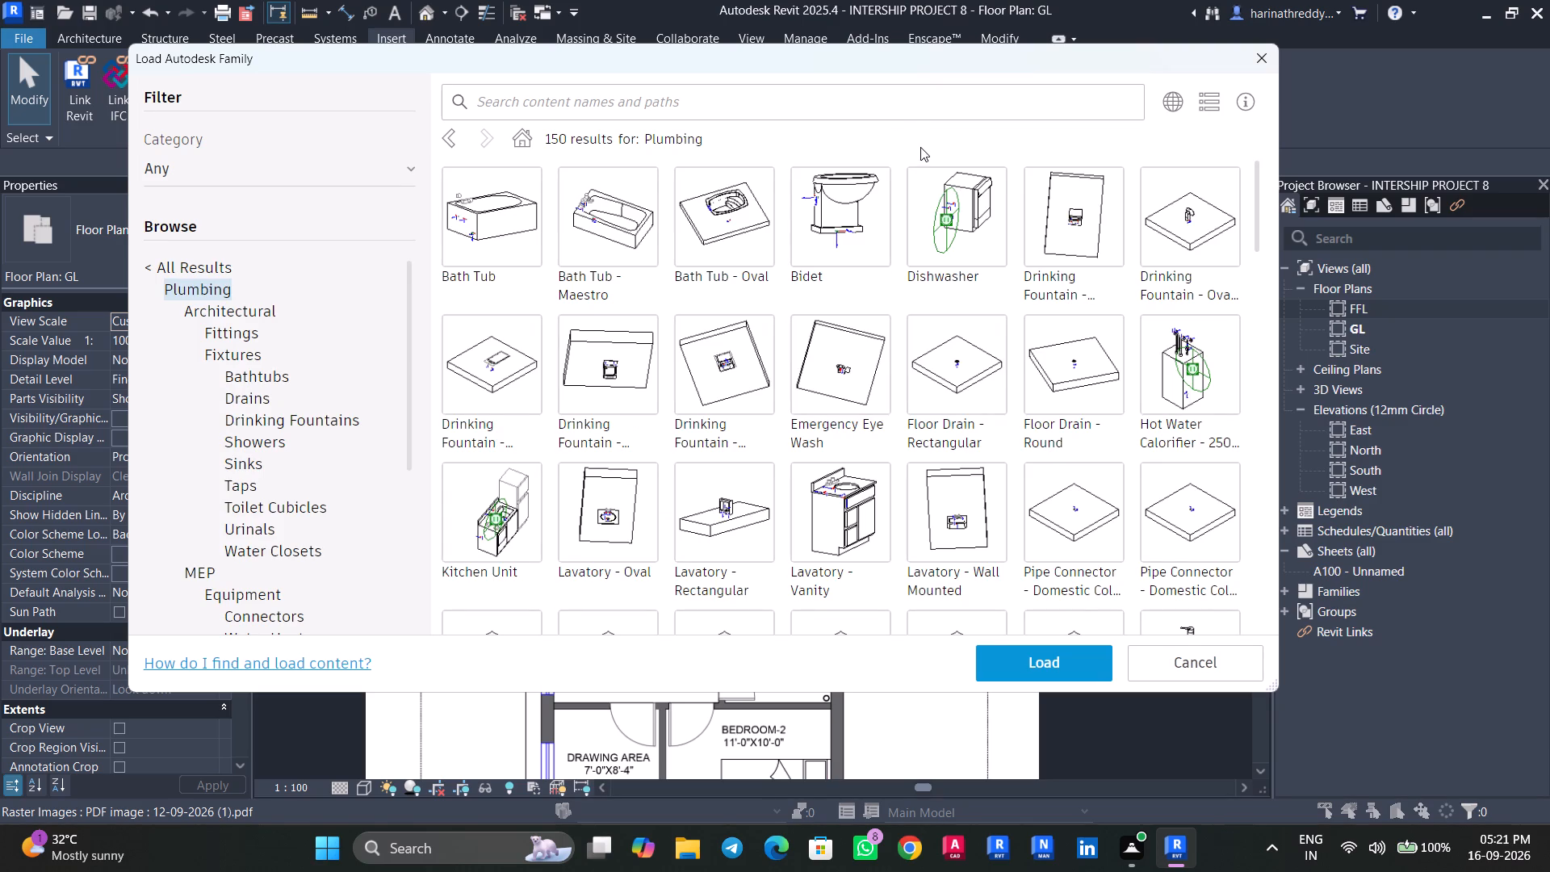
pyautogui.scroll(-9, 832, 367)
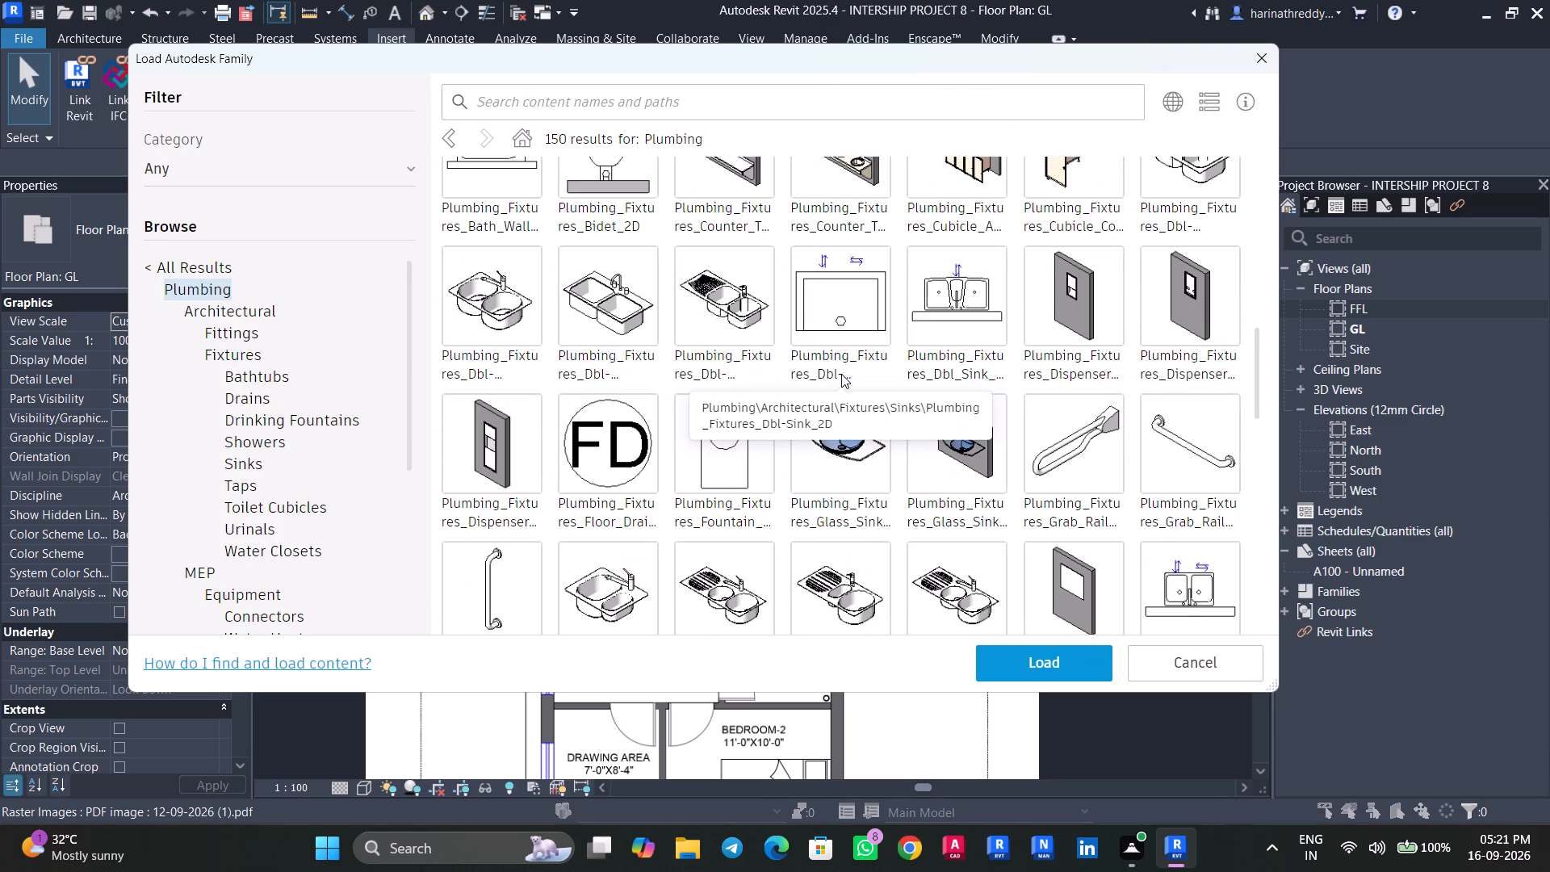
pyautogui.scroll(-1, 841, 374)
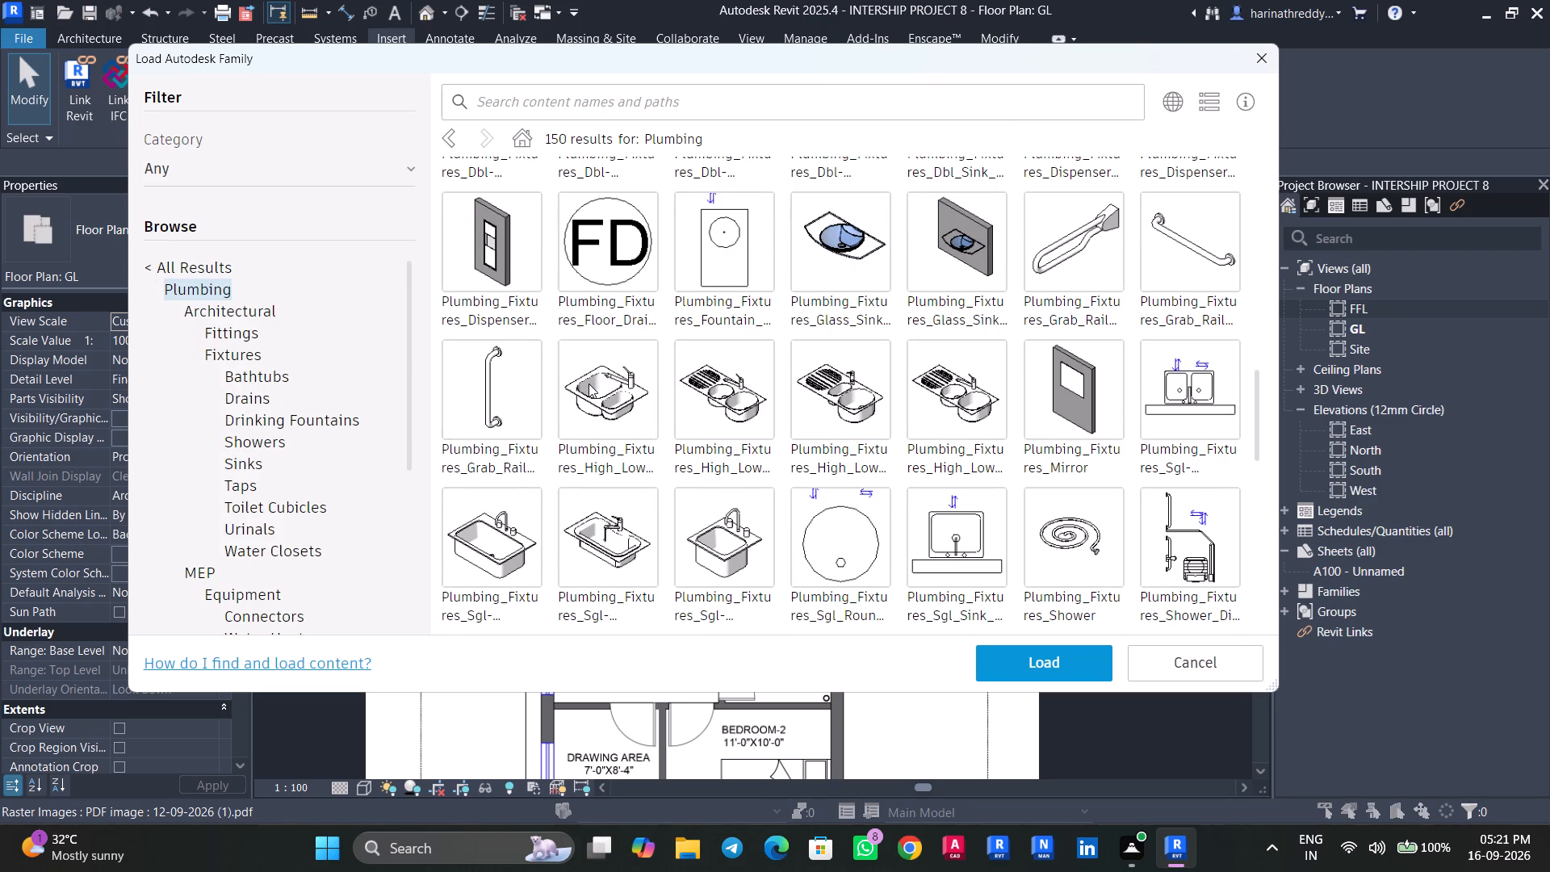
pyautogui.click(576, 515)
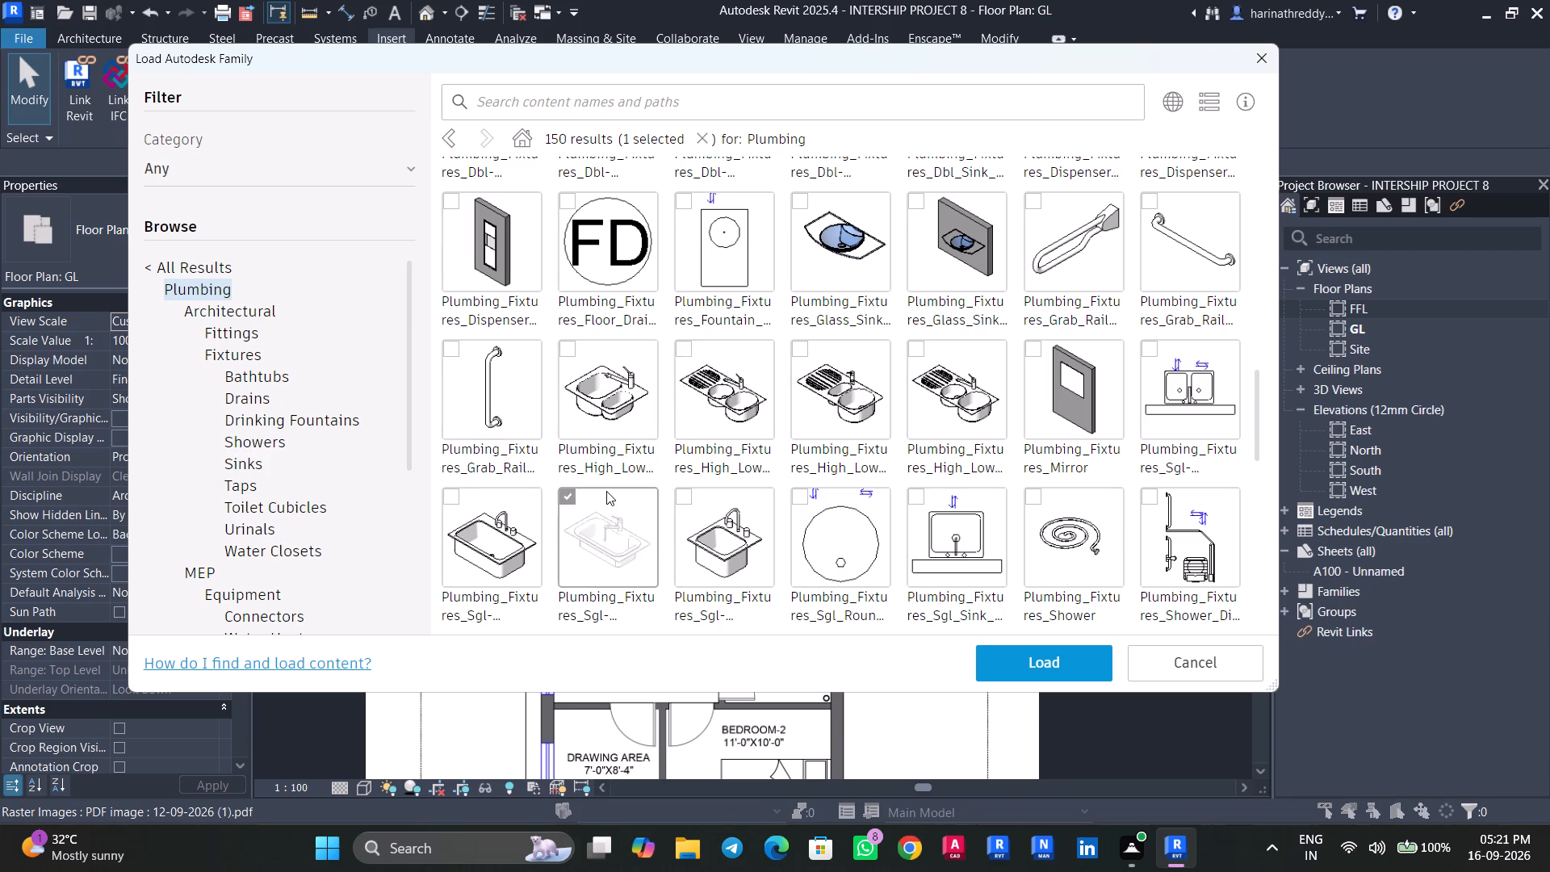
pyautogui.click(606, 491)
pyautogui.click(818, 389)
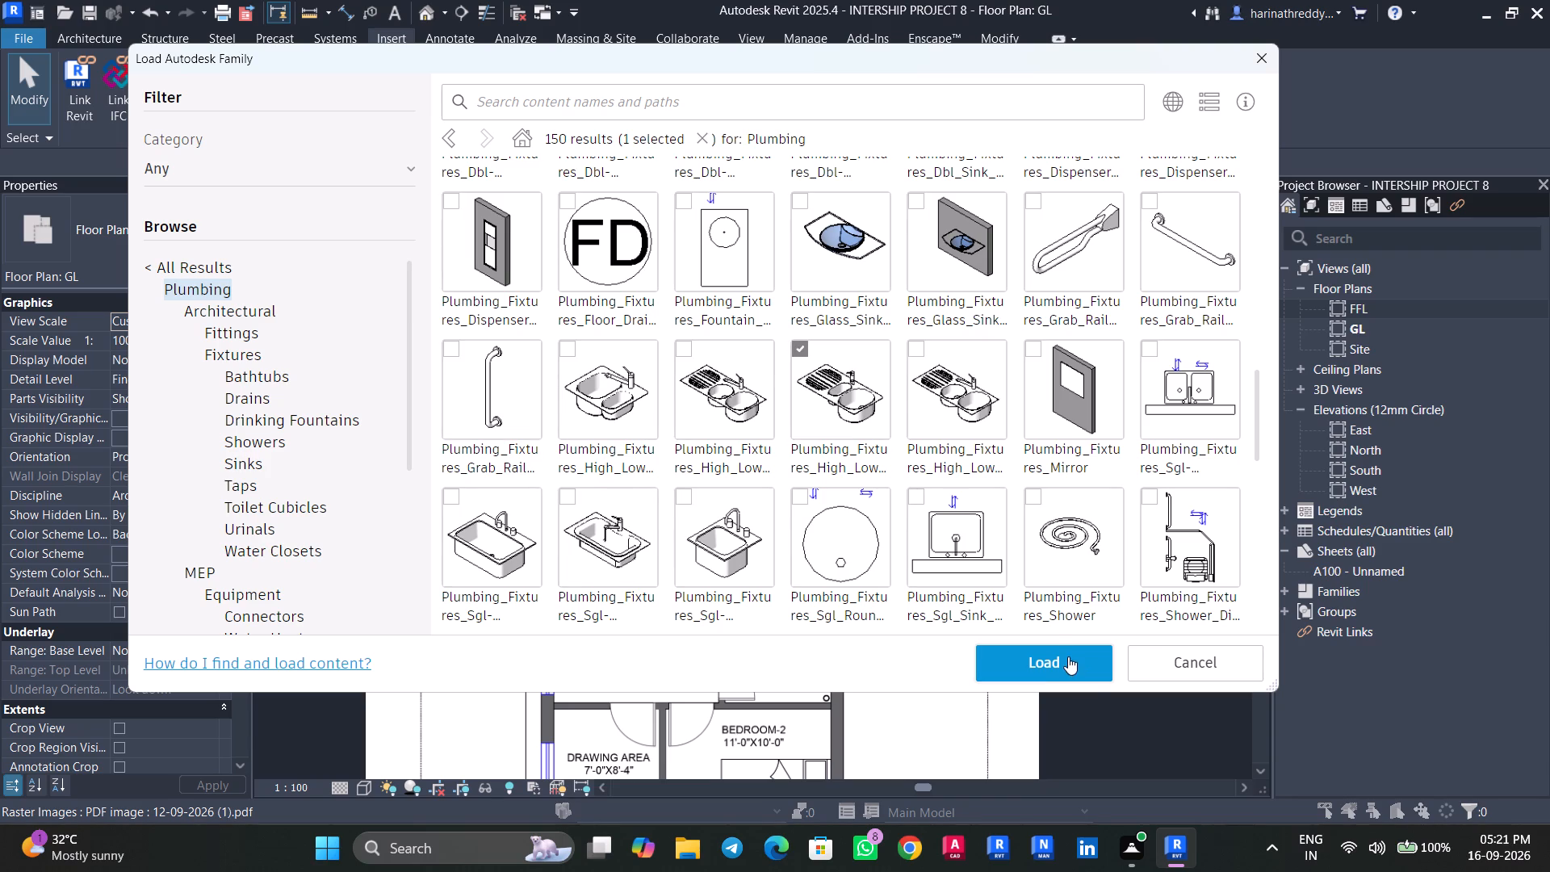
pyautogui.click(1068, 656)
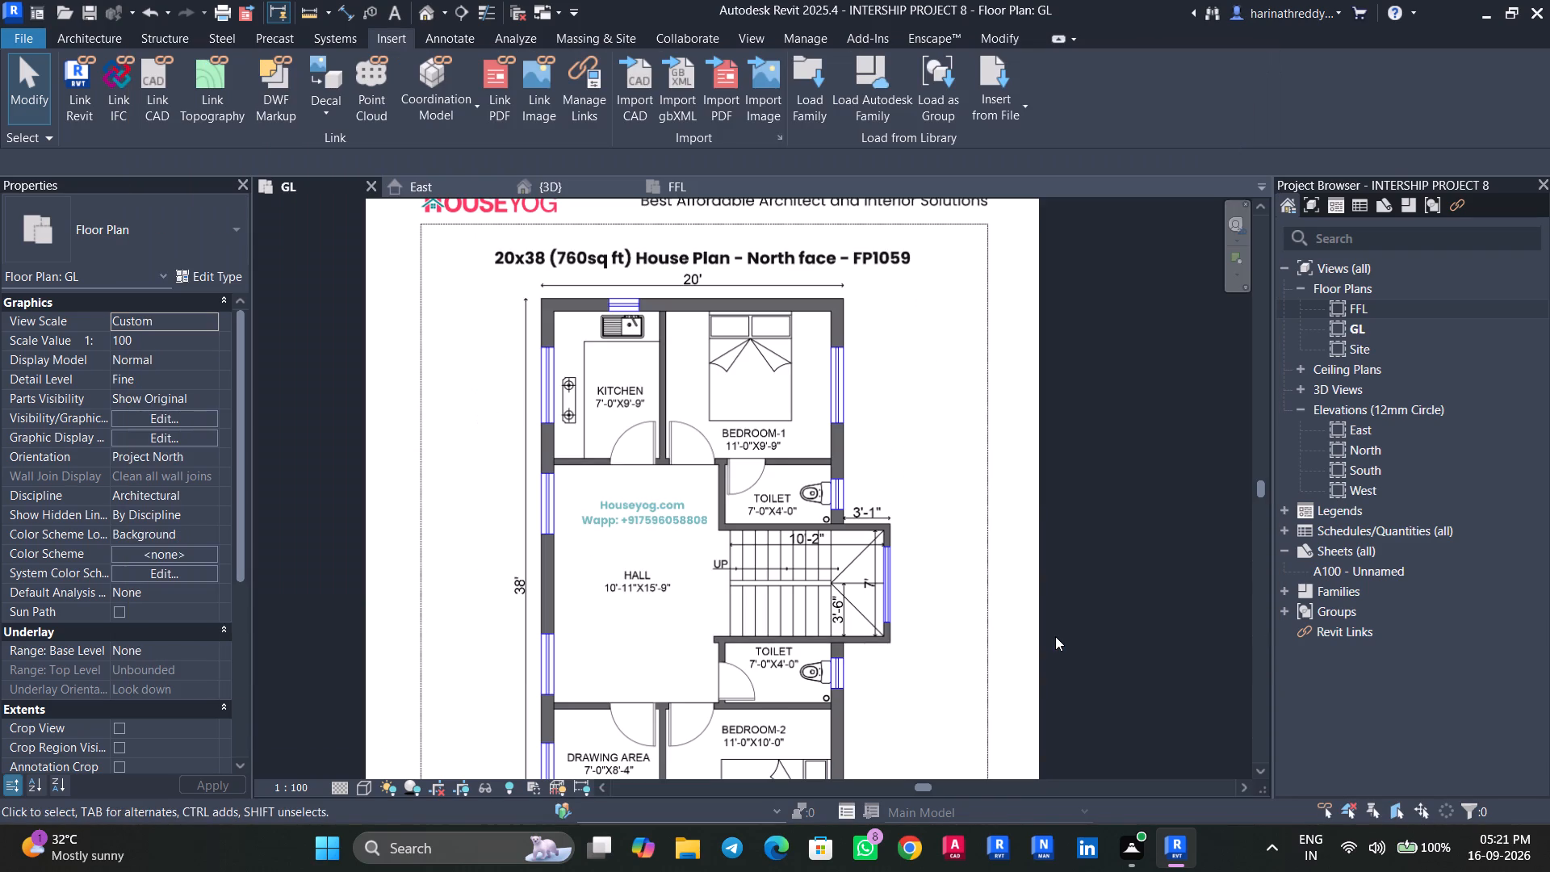
# Place the 540x360x410mm wall-mounted WC component, rotated to match the plan, against the exterior wall of the toilet below Bedroom-1.
pyautogui.press('c')
pyautogui.press('m')
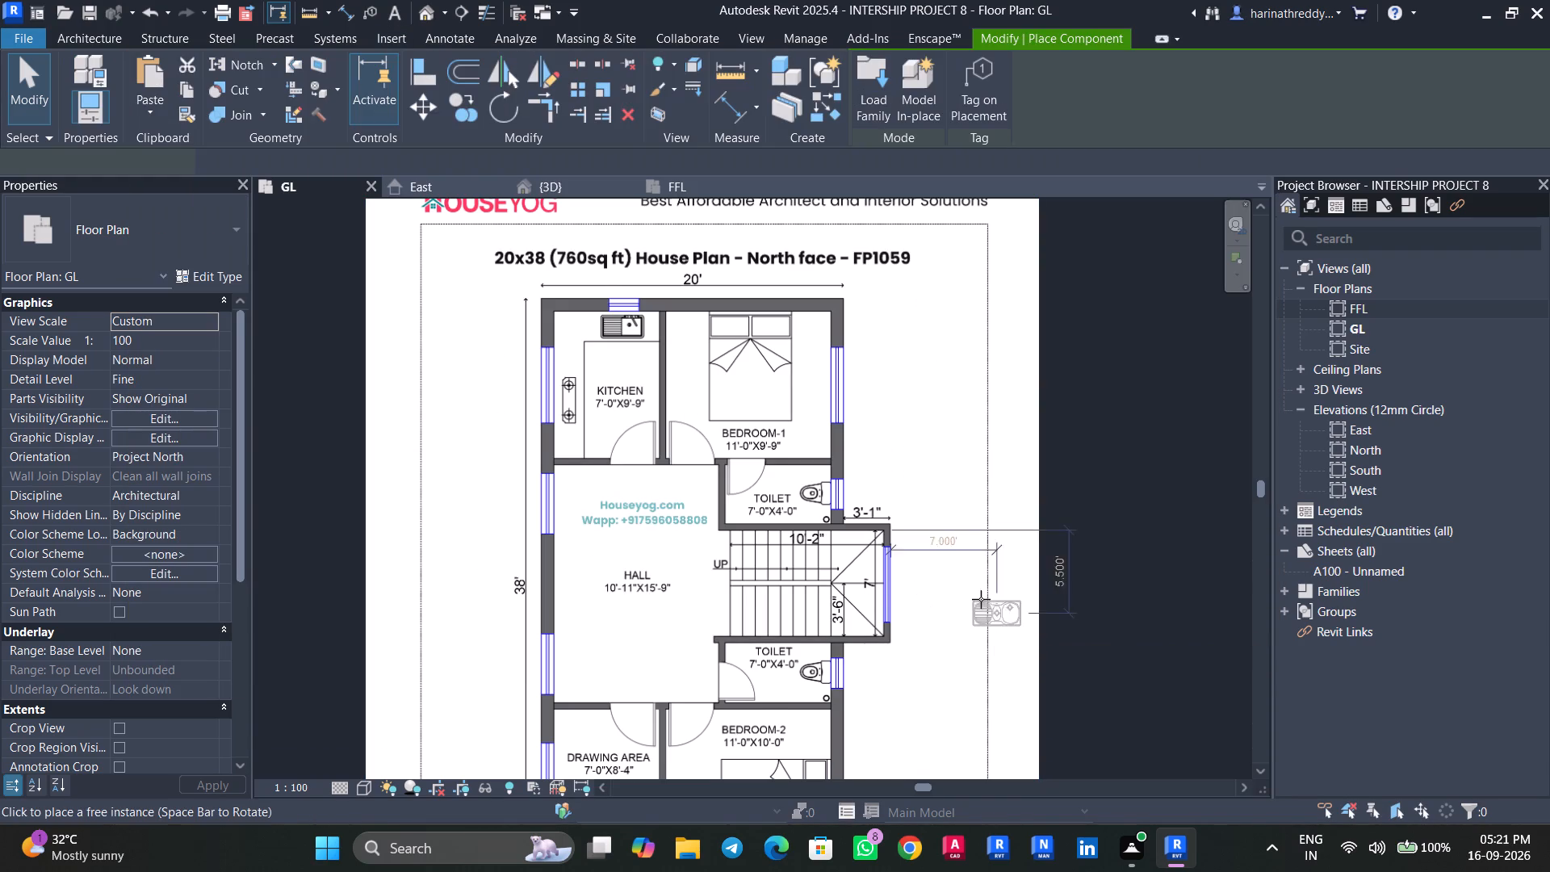
pyautogui.click(189, 237)
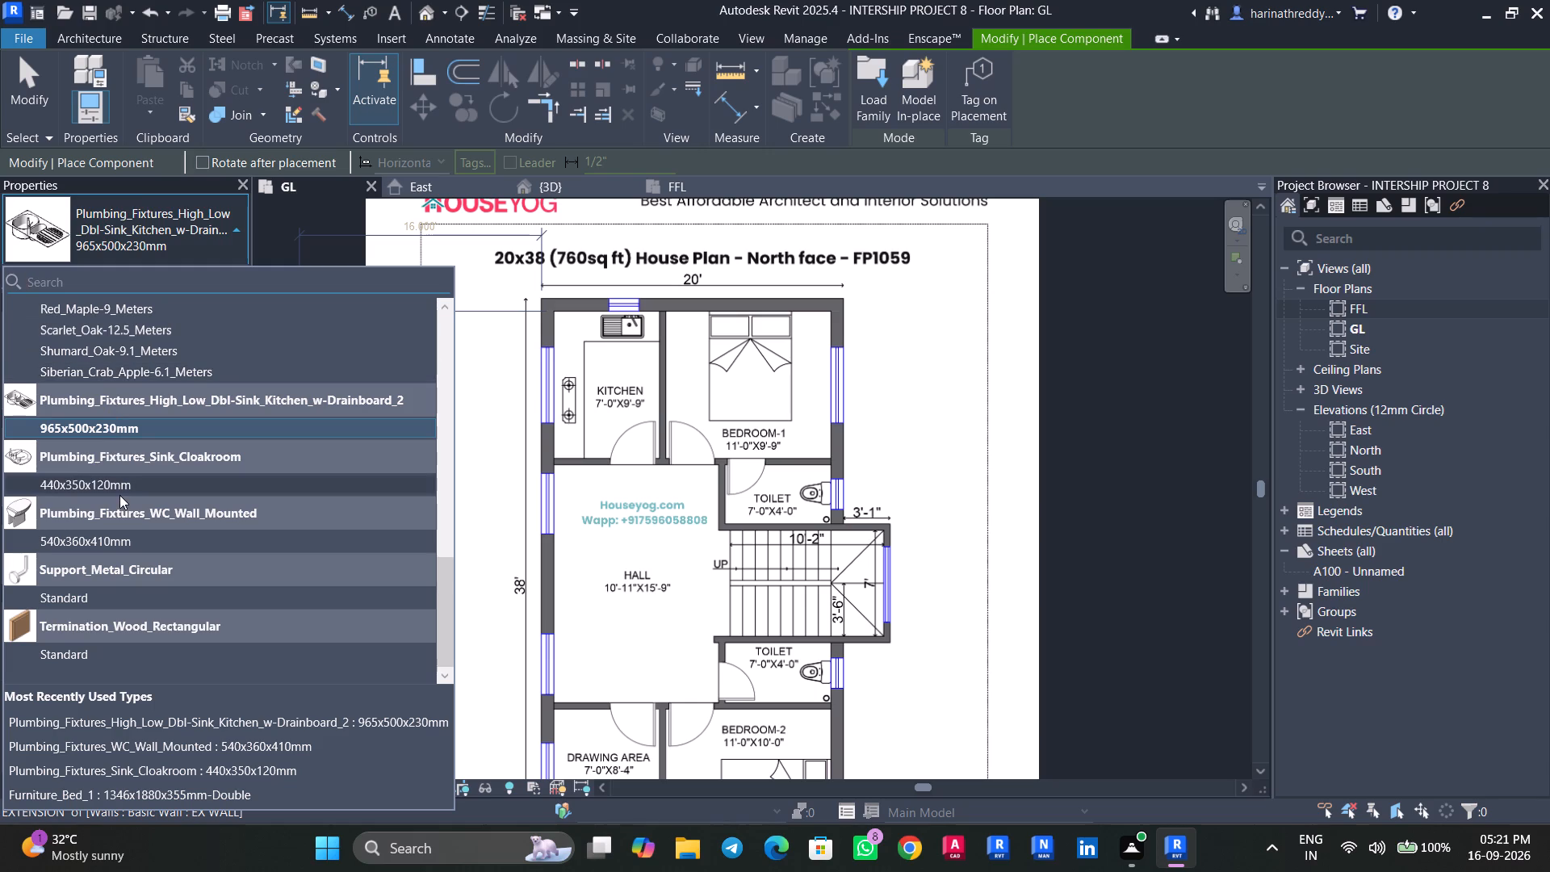
pyautogui.click(124, 536)
pyautogui.scroll(5, 809, 492)
pyautogui.scroll(-1, 819, 492)
pyautogui.scroll(2, 820, 492)
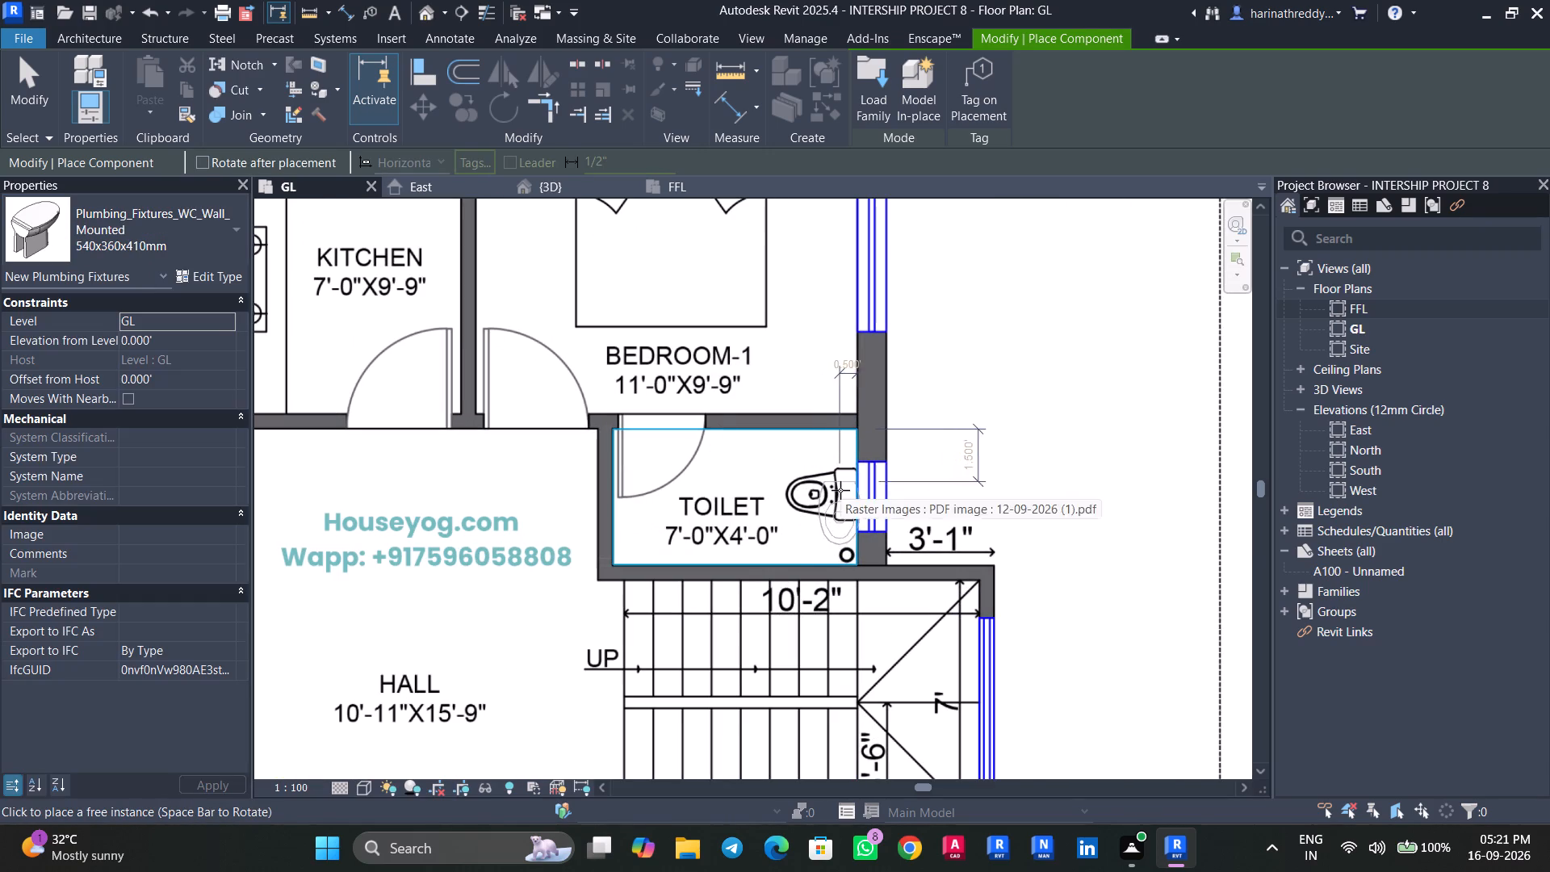
pyautogui.press('space')
pyautogui.press('space')
pyautogui.press('space')
pyautogui.press('space')
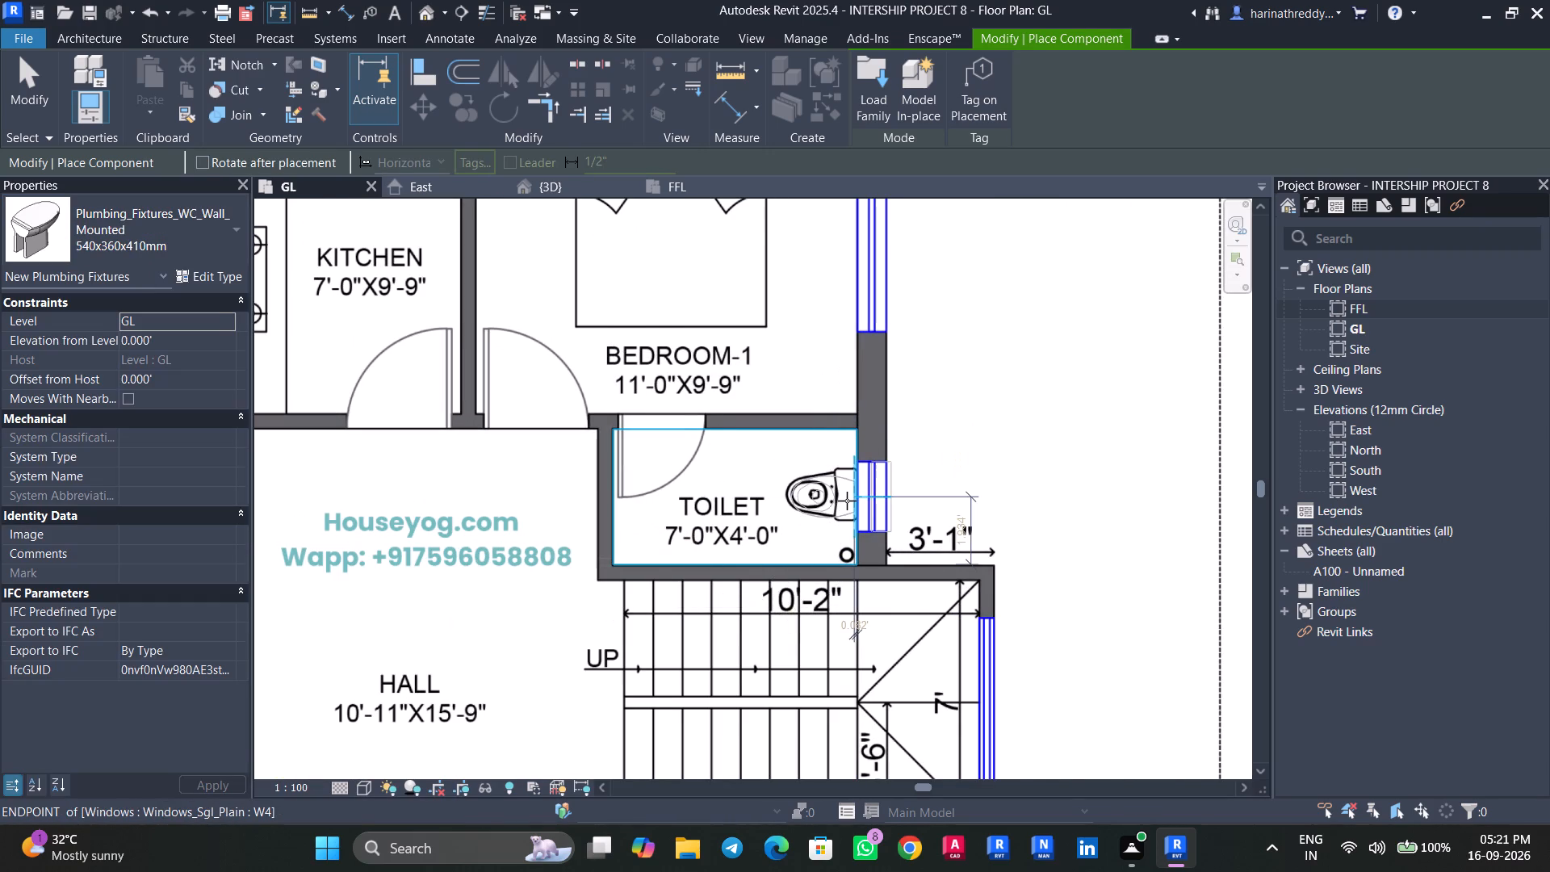
pyautogui.scroll(3, 847, 501)
pyautogui.click(865, 497)
# Place another 540x360x410mm wall-mounted WC over the plan symbol at the exterior wall of the toilet next to Bedroom-2.
pyautogui.moveTo(821, 553); pyautogui.dragTo(822, 181, button='middle')
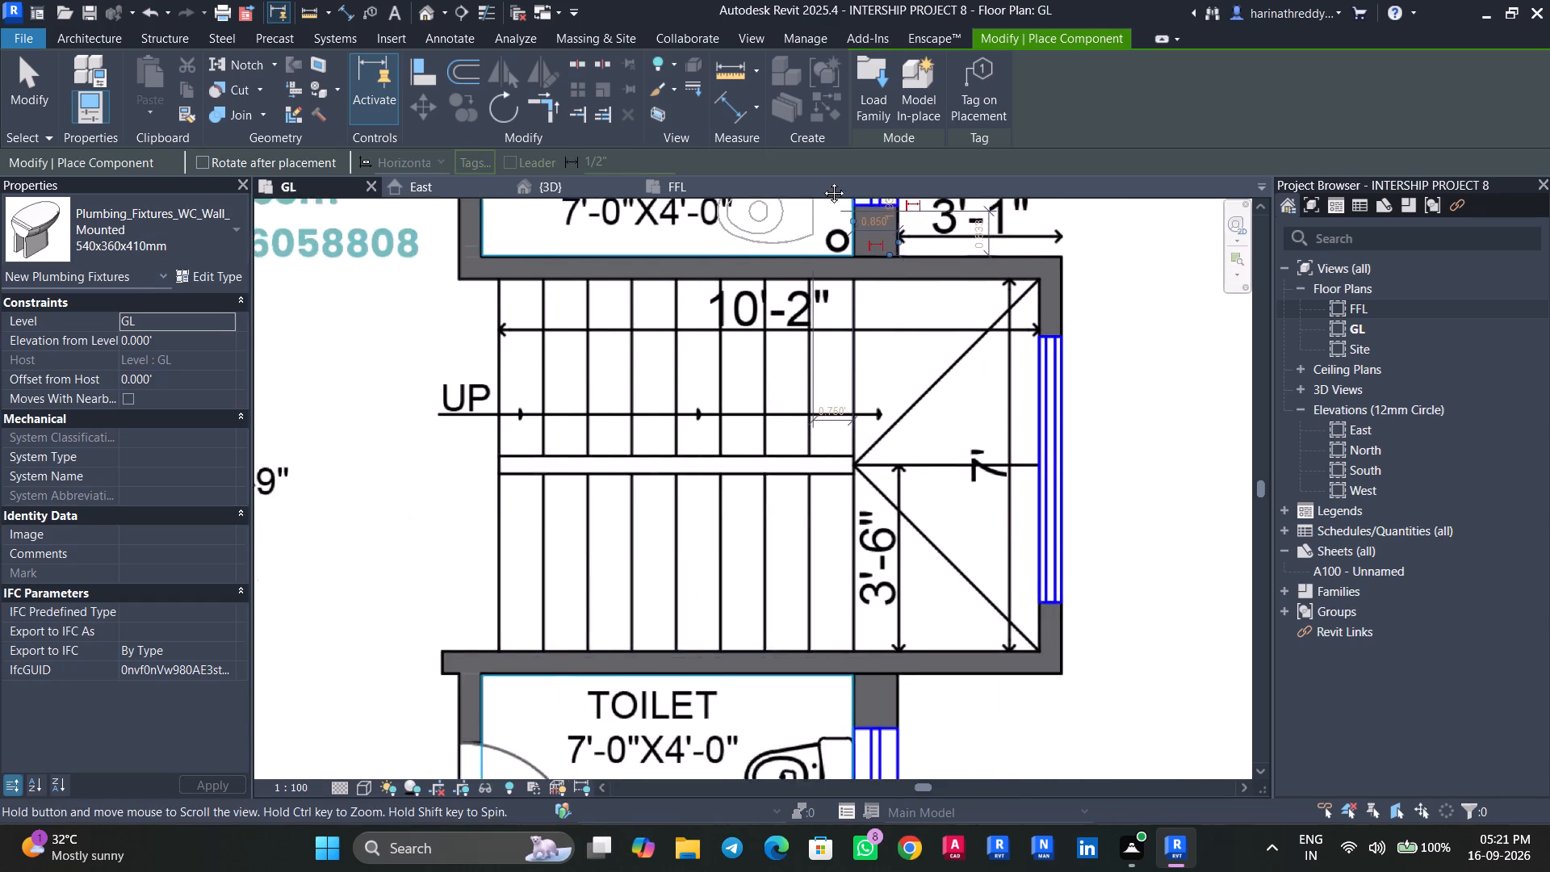
pyautogui.moveTo(822, 181); pyautogui.dragTo(830, 161, button='middle')
pyautogui.moveTo(827, 547); pyautogui.dragTo(915, 140, button='middle')
pyautogui.click(957, 325)
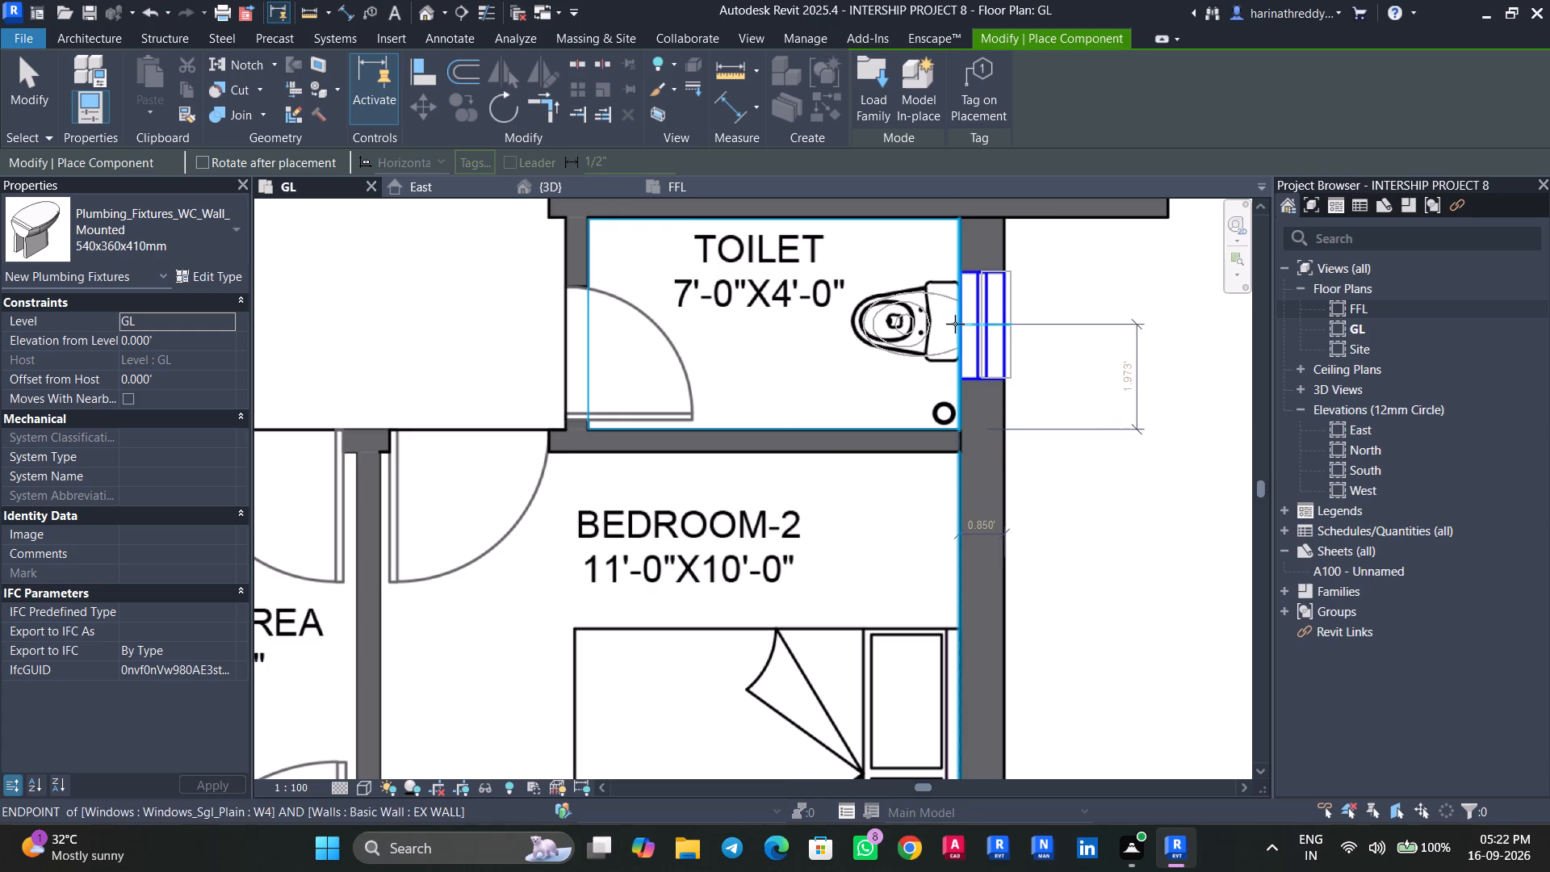
# Place a Furniture_Bed_1 component of type 1346x1880x355mm-Double over the bed symbol in Bedroom-1.
pyautogui.scroll(-7, 830, 396)
pyautogui.moveTo(822, 329); pyautogui.dragTo(906, 656, button='middle')
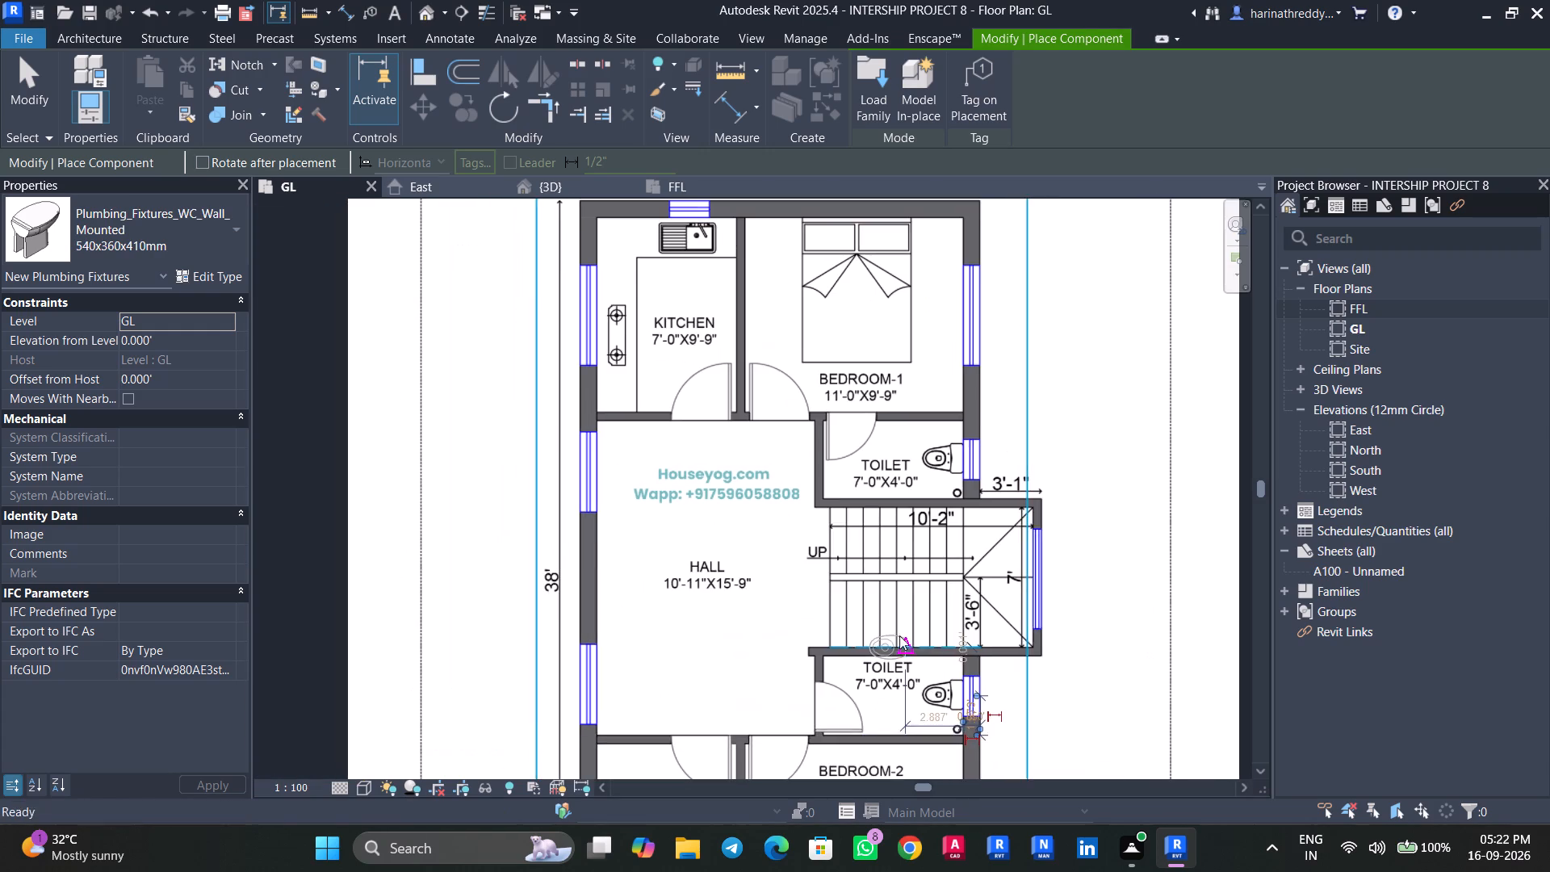
pyautogui.click(195, 235)
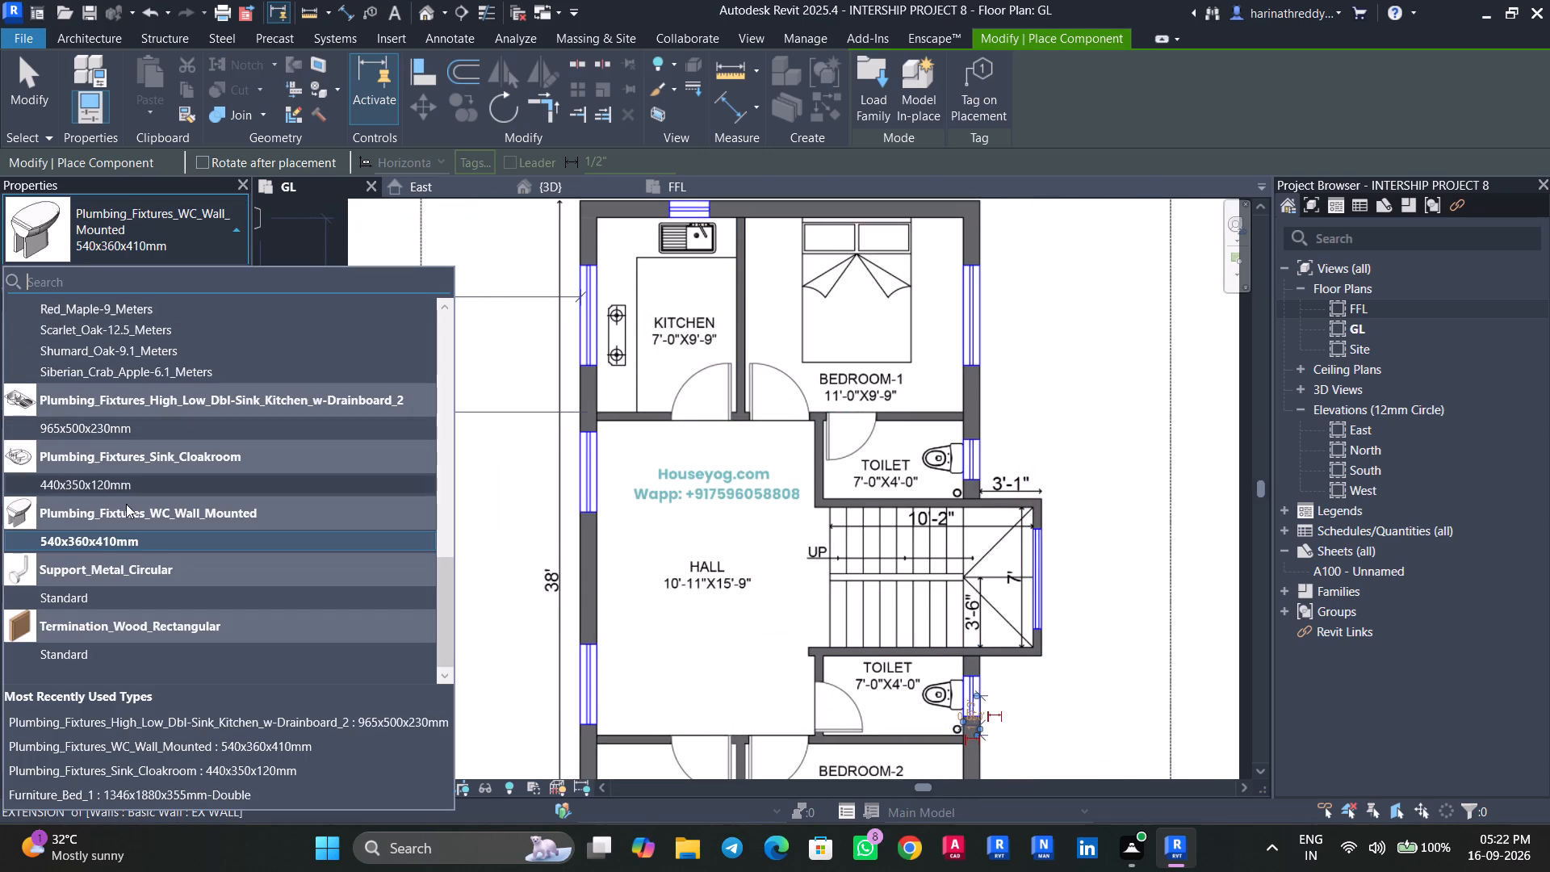
pyautogui.scroll(3, 134, 455)
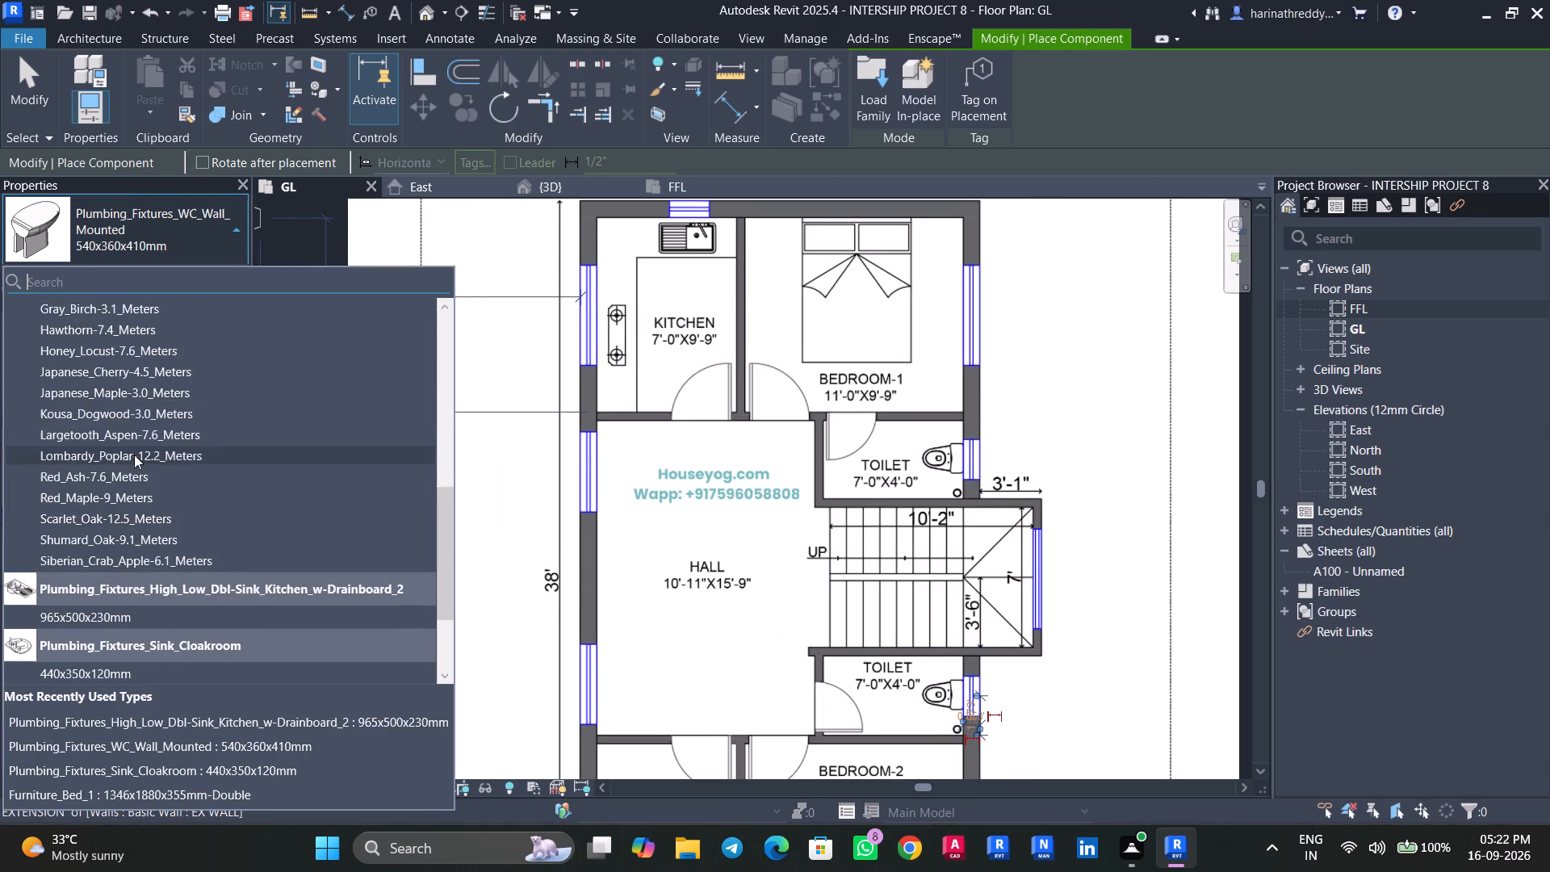
pyautogui.scroll(9, 134, 455)
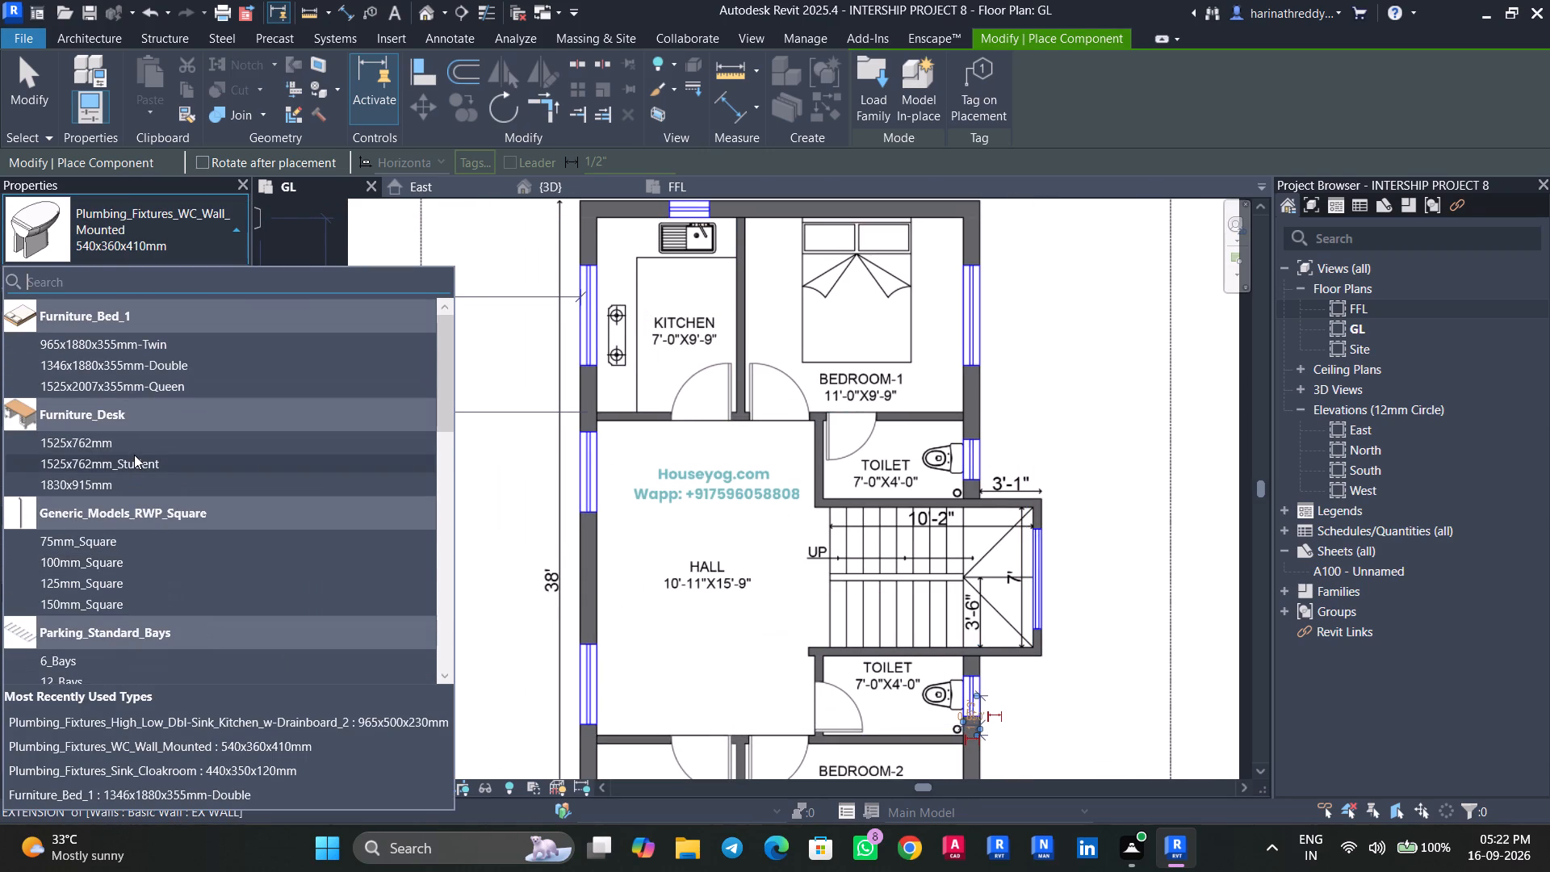
pyautogui.scroll(4, 134, 455)
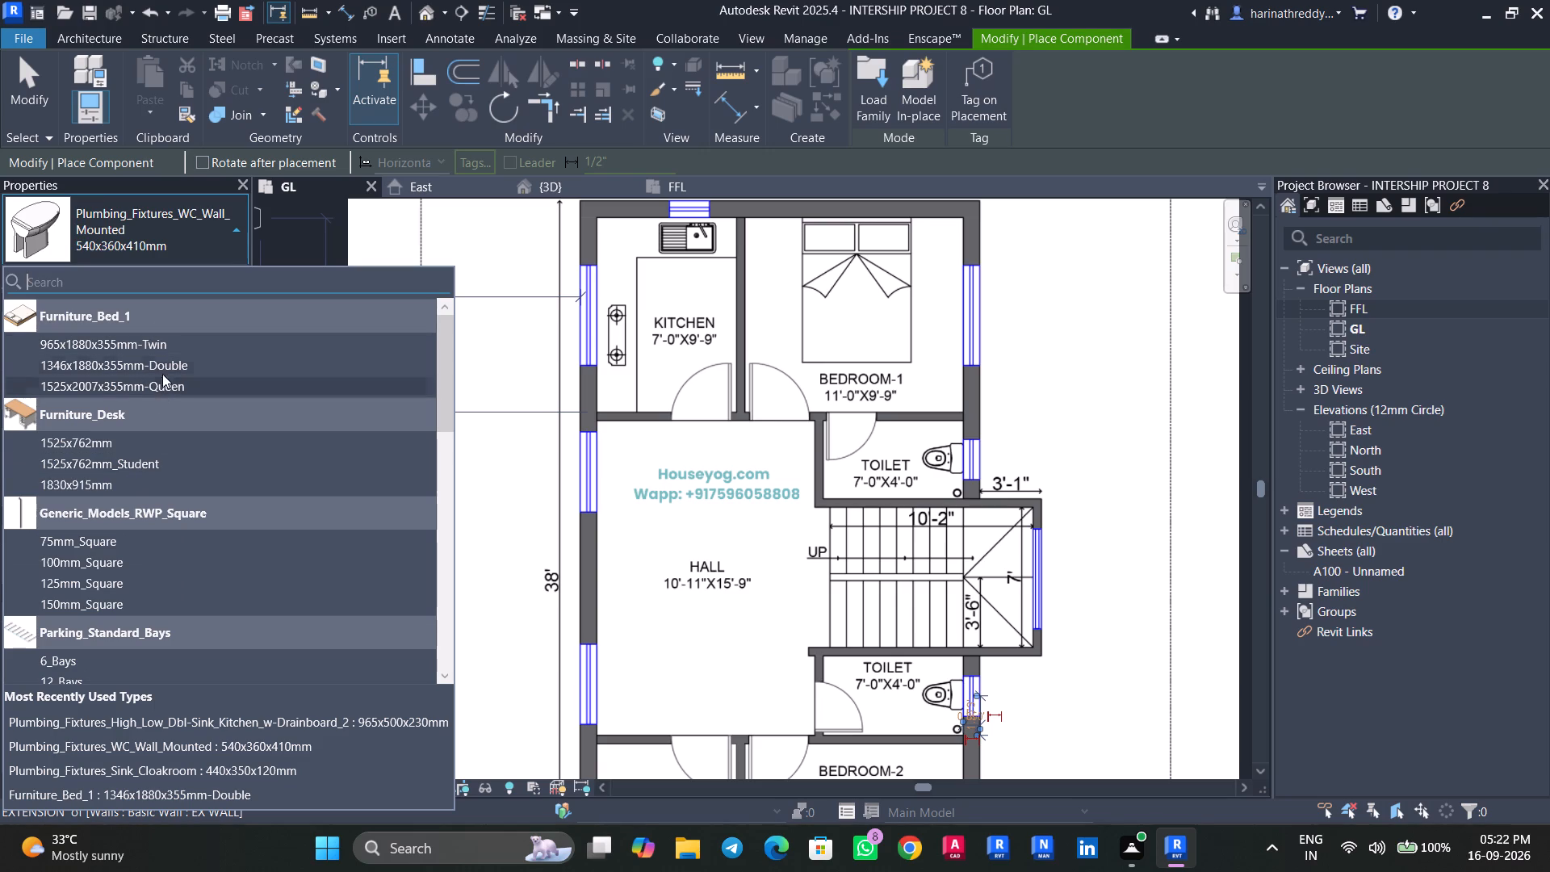
pyautogui.click(162, 367)
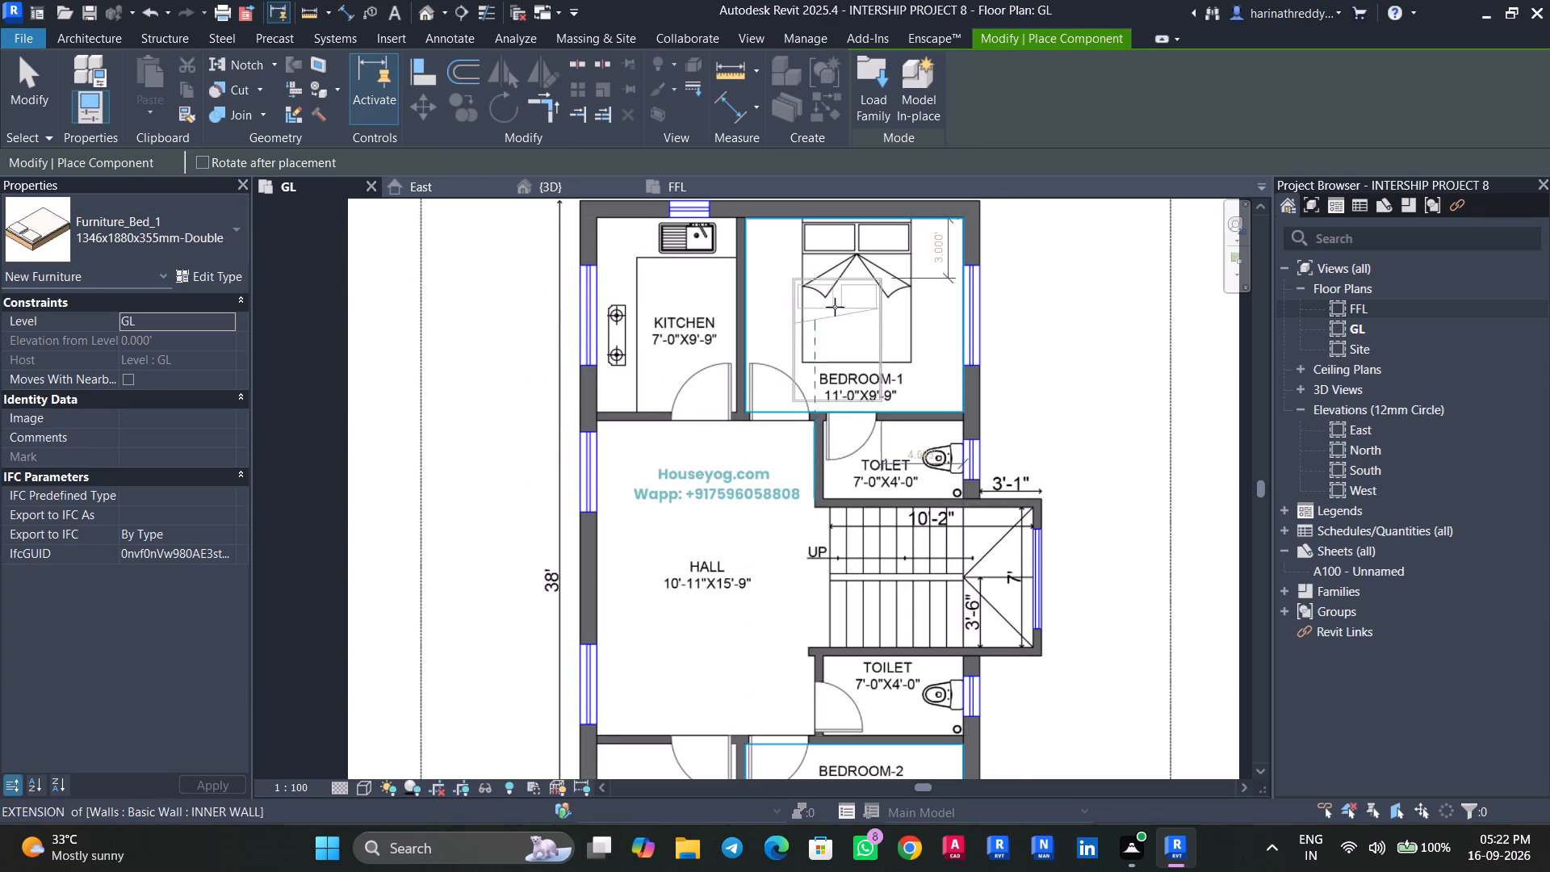
pyautogui.scroll(3, 844, 258)
pyautogui.moveTo(848, 267); pyautogui.dragTo(832, 329, button='middle')
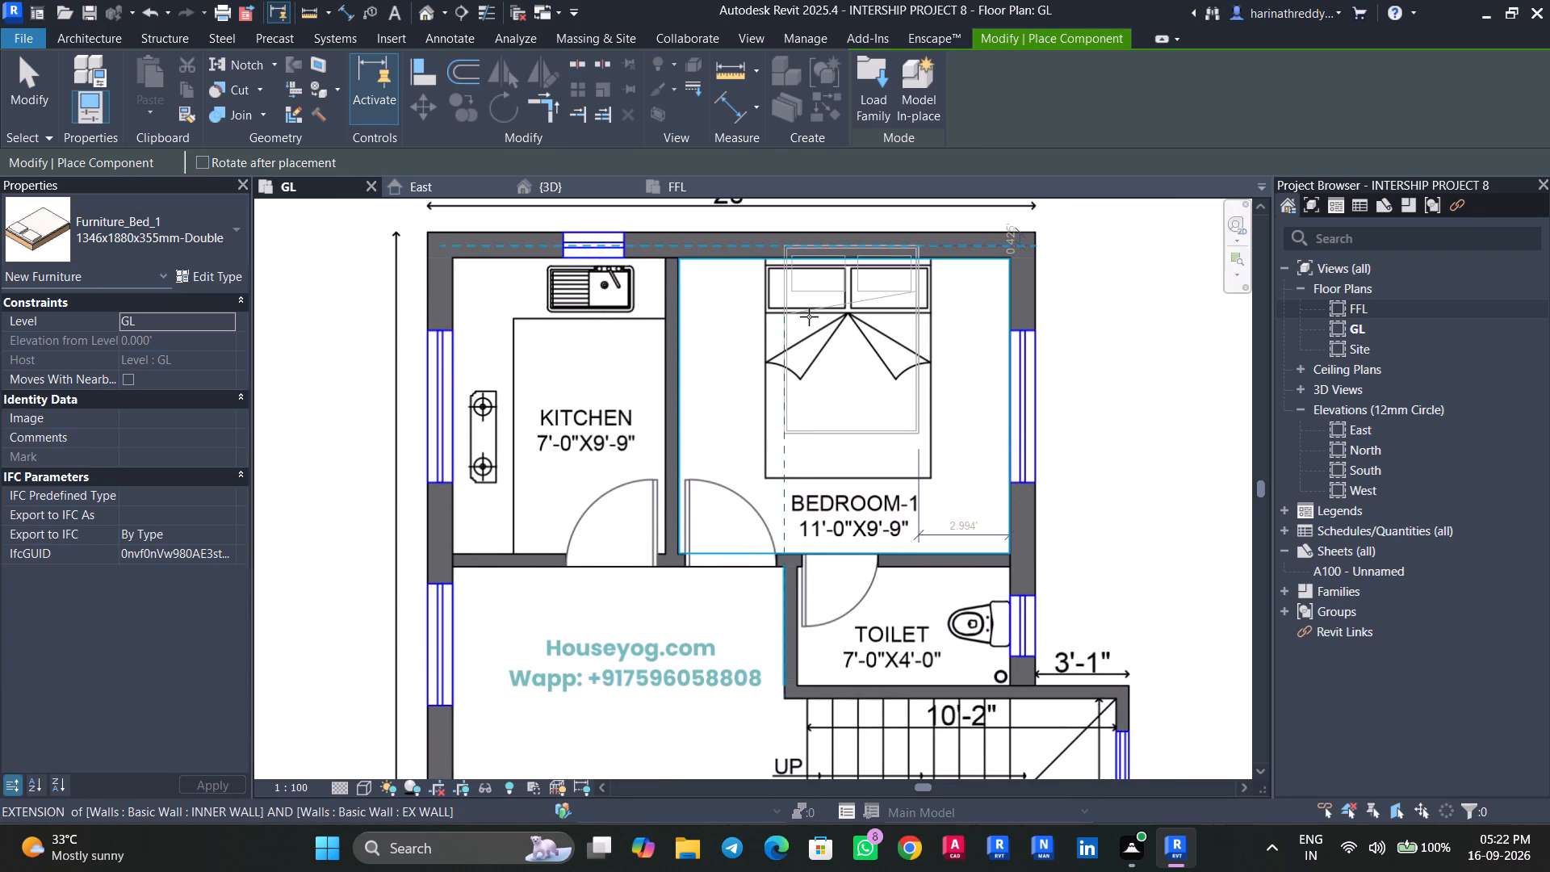
pyautogui.click(815, 321)
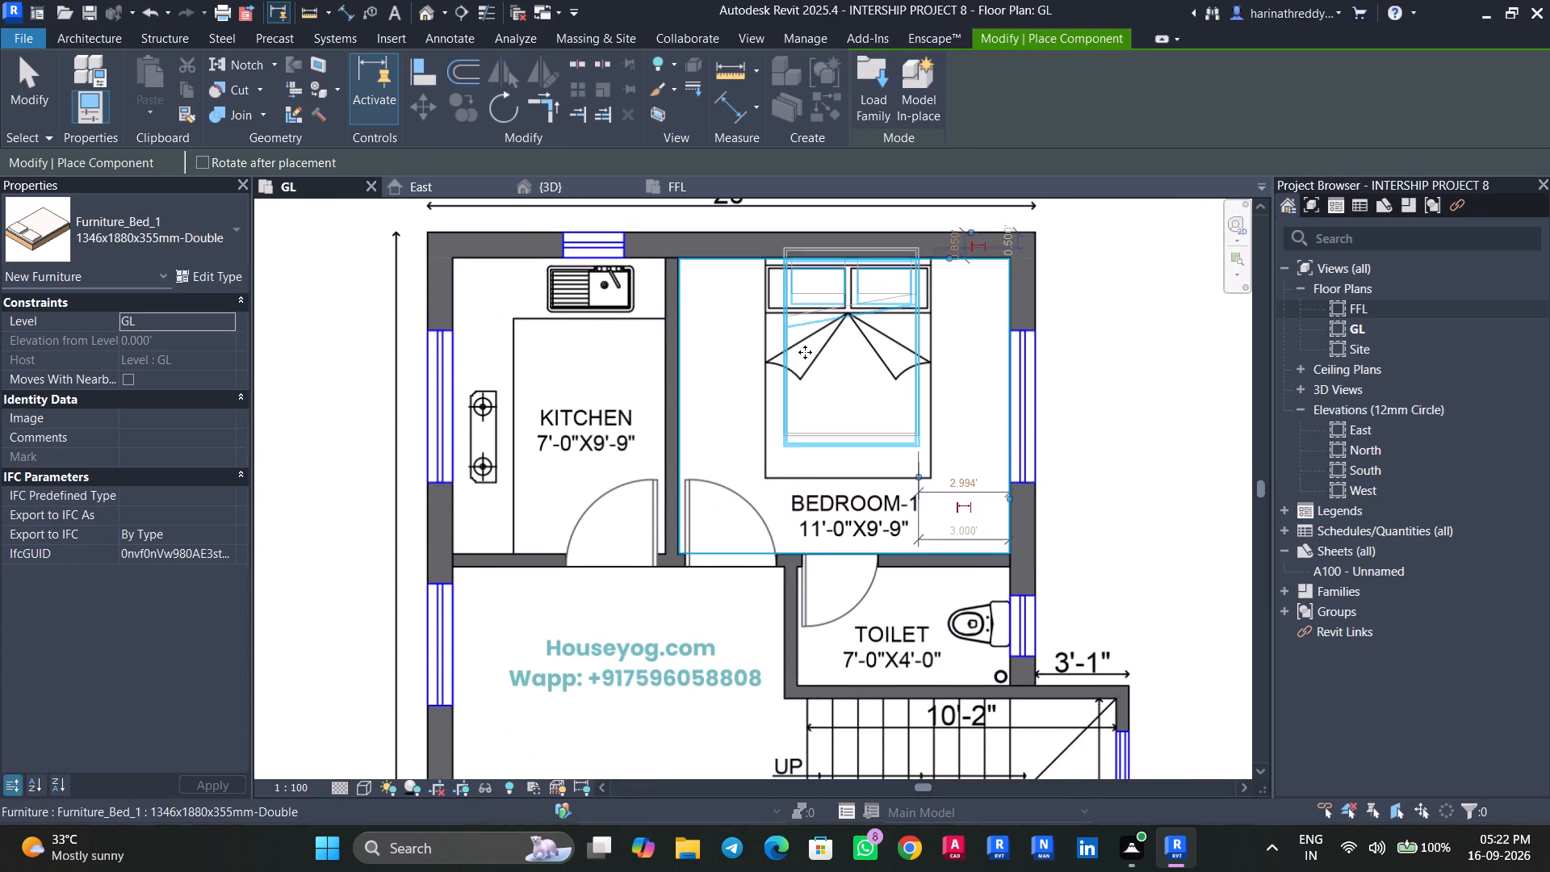
# Place a rotated 1346x1880x355mm-Double Furniture_Bed_1 component over the bed symbol in Bedroom-2, with its head against the exterior wall.
pyautogui.moveTo(796, 549); pyautogui.dragTo(868, 176, button='middle')
pyautogui.moveTo(751, 487); pyautogui.dragTo(823, 83, button='middle')
pyautogui.scroll(1, 823, 83)
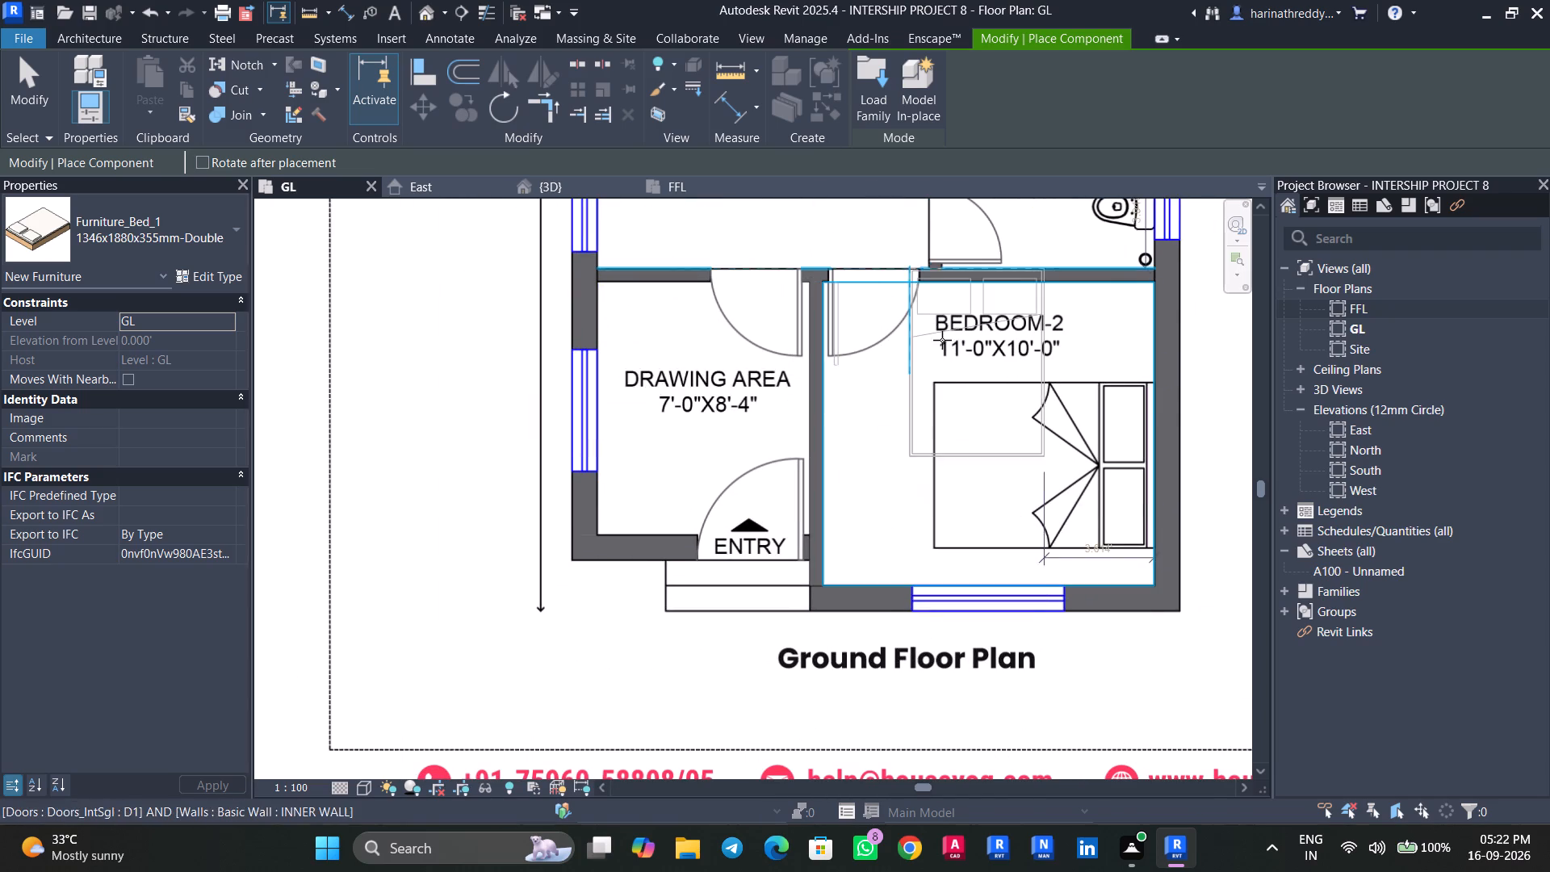
pyautogui.press('space')
pyautogui.press('space')
pyautogui.press('space')
pyautogui.press('space')
pyautogui.press('space')
pyautogui.press('space')
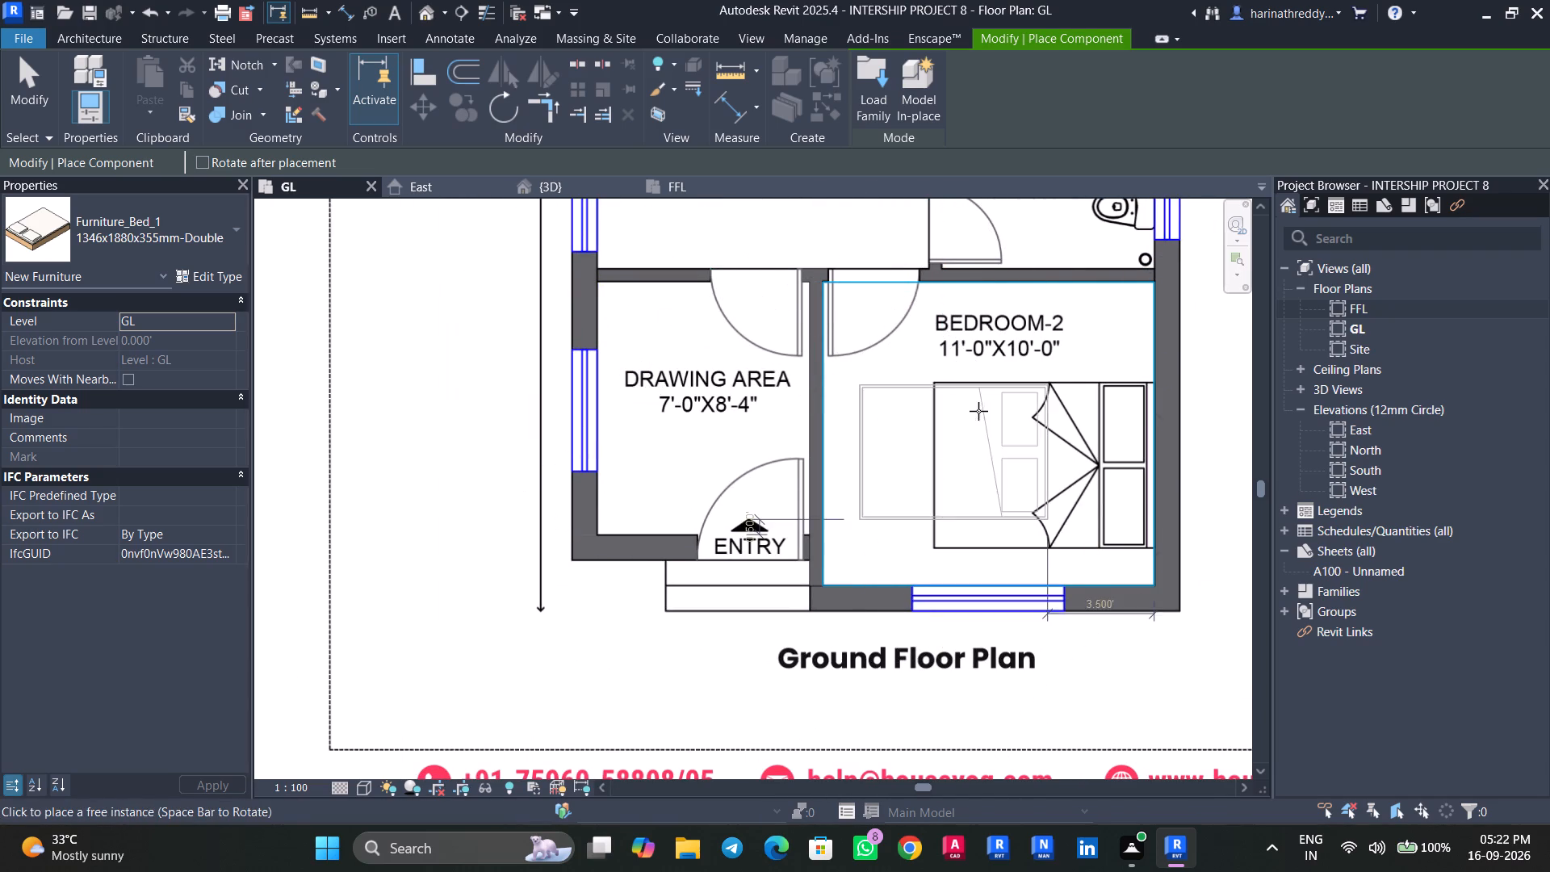
pyautogui.click(1085, 435)
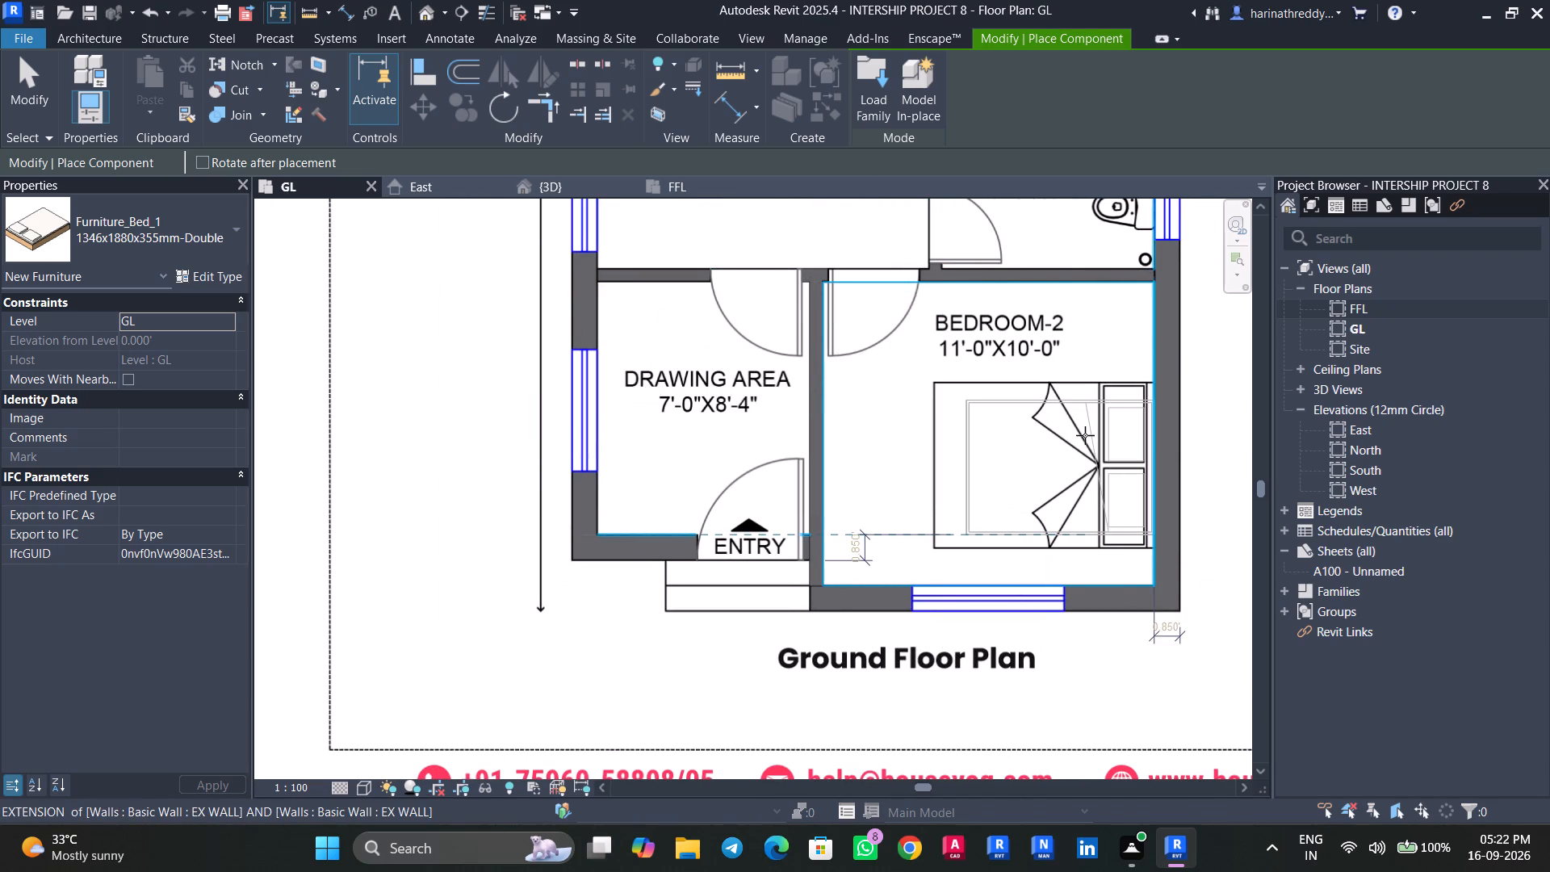
pyautogui.press('Escape')
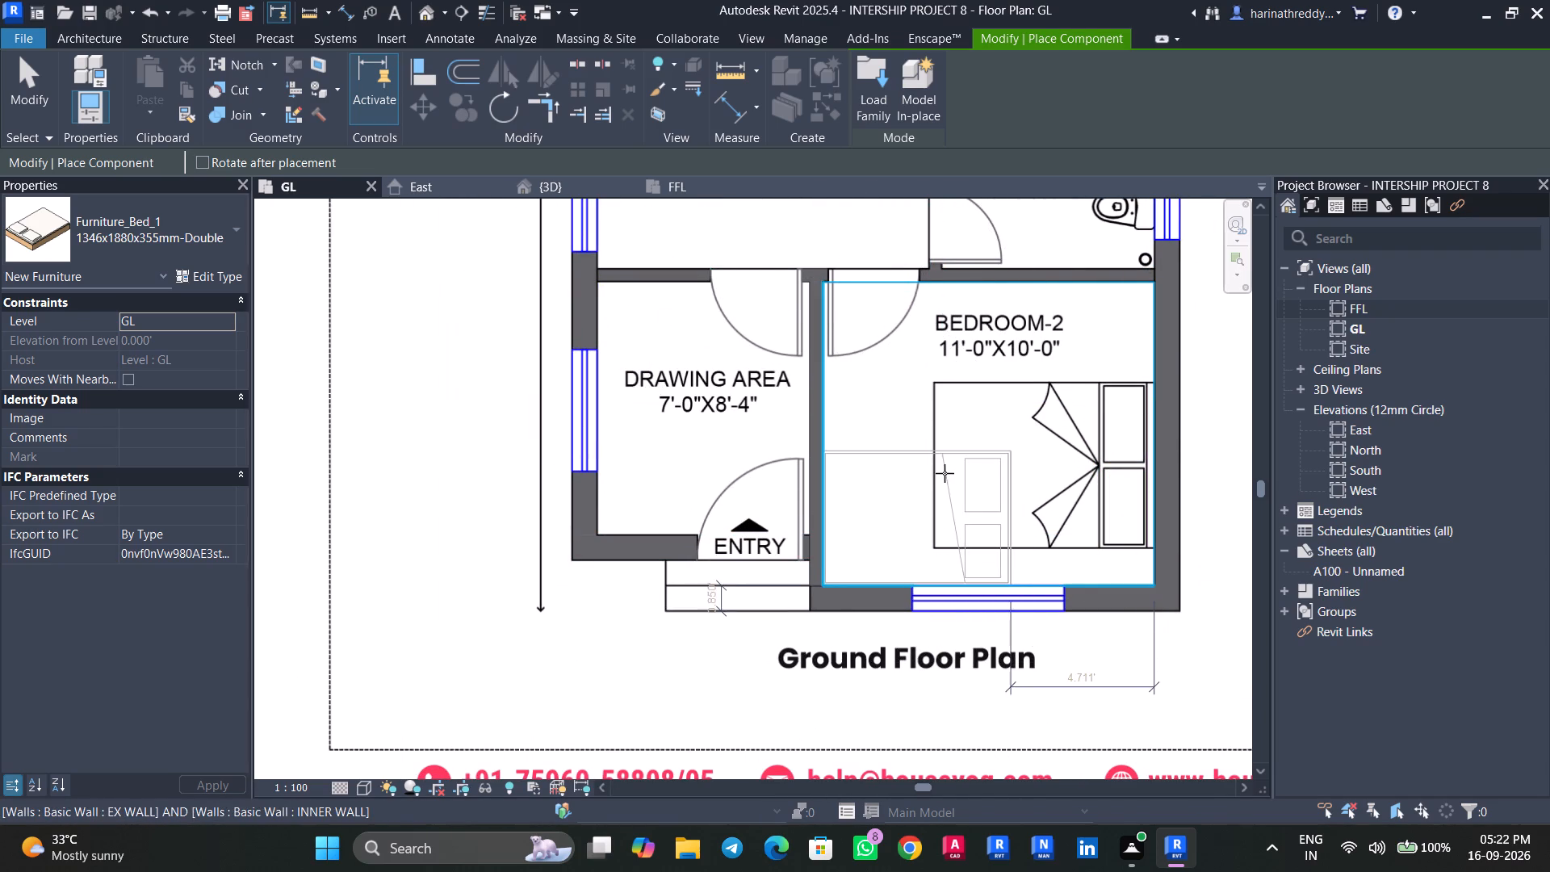
pyautogui.press('Escape')
# Start an in-place component in the Generic Models category, keeping the default name.
pyautogui.scroll(-10, 911, 455)
pyautogui.scroll(9, 900, 347)
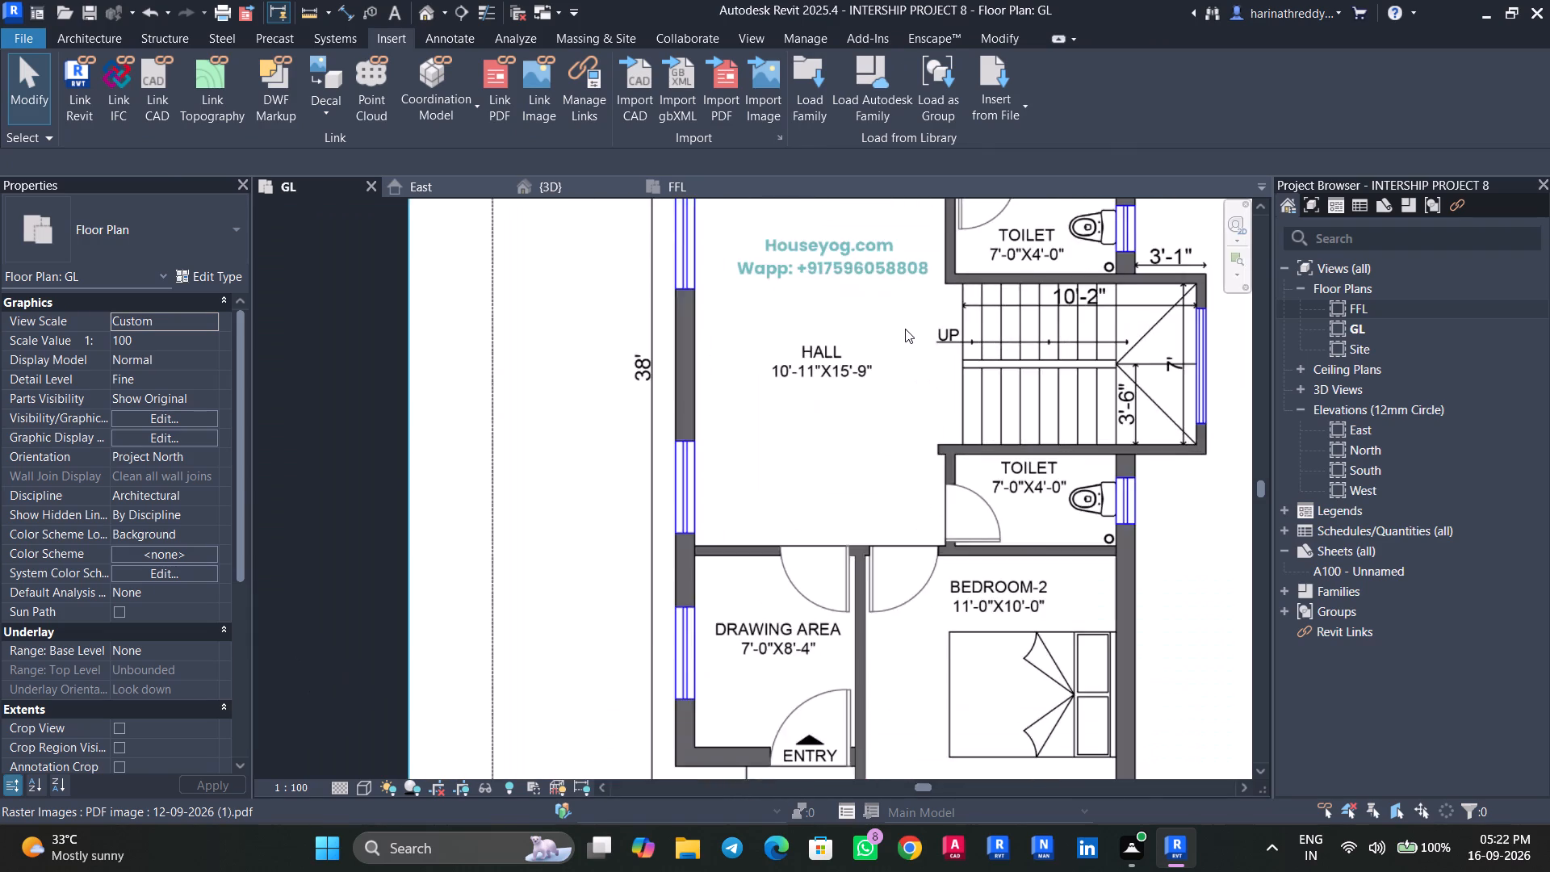
pyautogui.moveTo(905, 329); pyautogui.dragTo(836, 455, button='middle')
pyautogui.scroll(1, 836, 455)
pyautogui.moveTo(836, 455); pyautogui.dragTo(848, 602, button='middle')
pyautogui.moveTo(798, 520); pyautogui.dragTo(850, 698, button='middle')
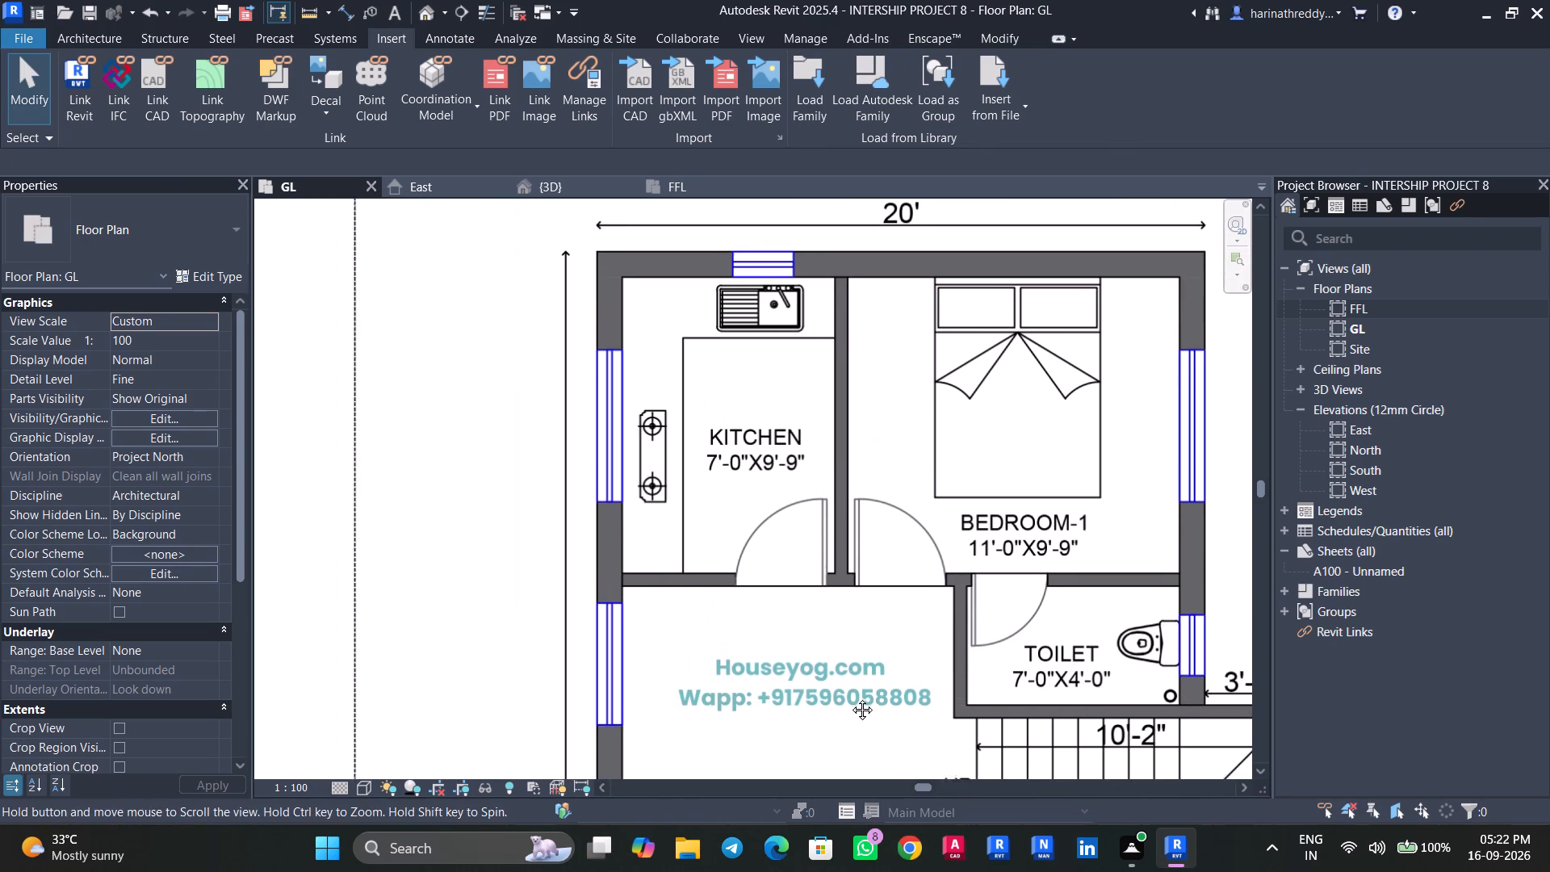
pyautogui.moveTo(850, 698); pyautogui.dragTo(850, 698, button='middle')
pyautogui.click(95, 38)
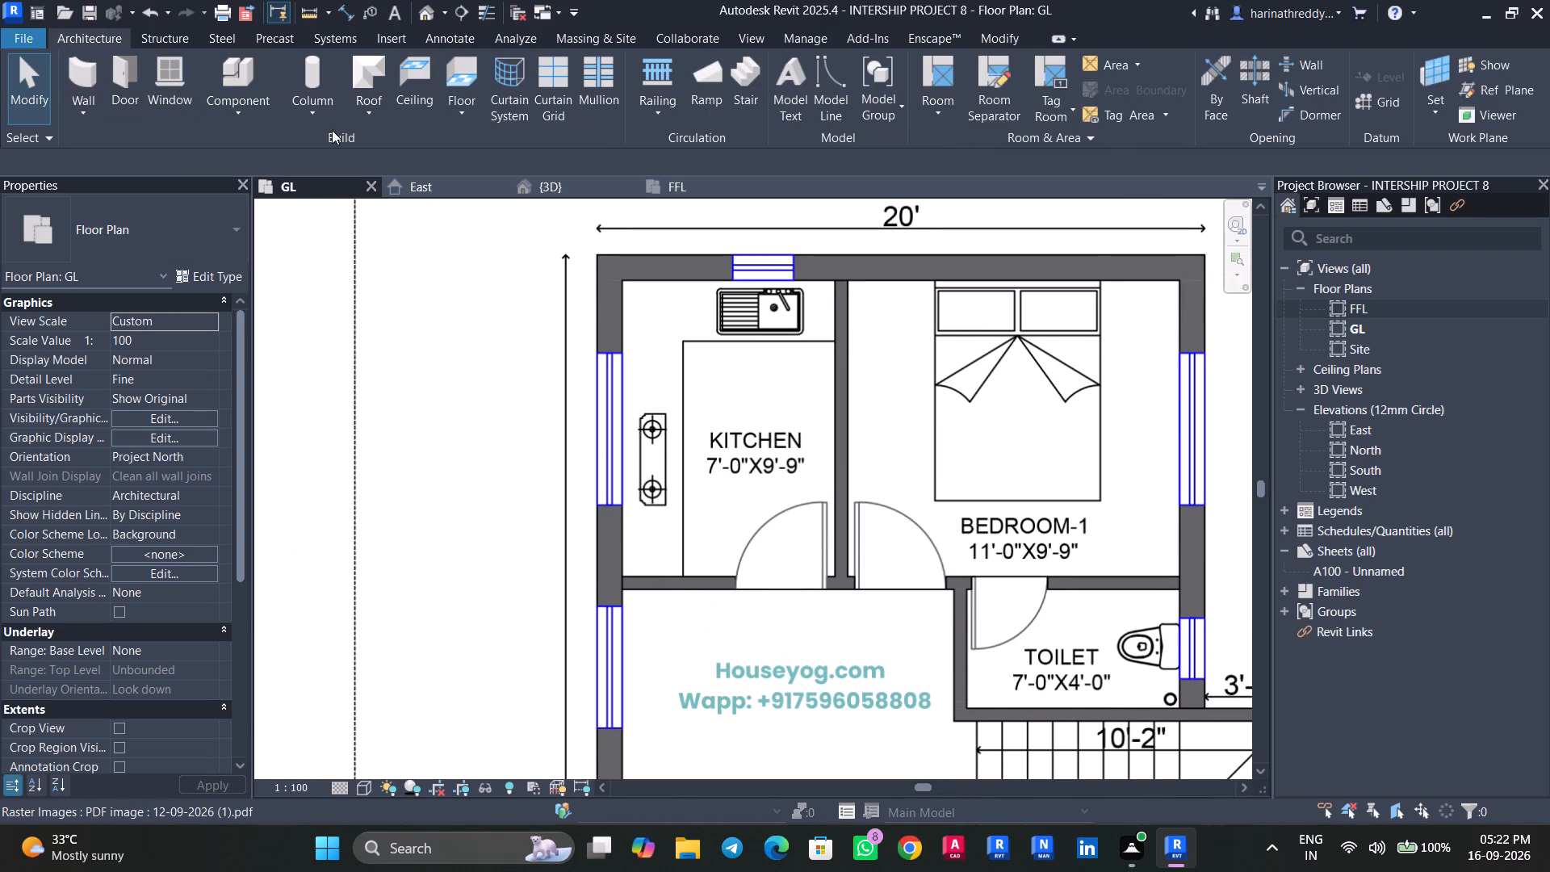
pyautogui.click(236, 114)
pyautogui.click(292, 194)
pyautogui.click(700, 350)
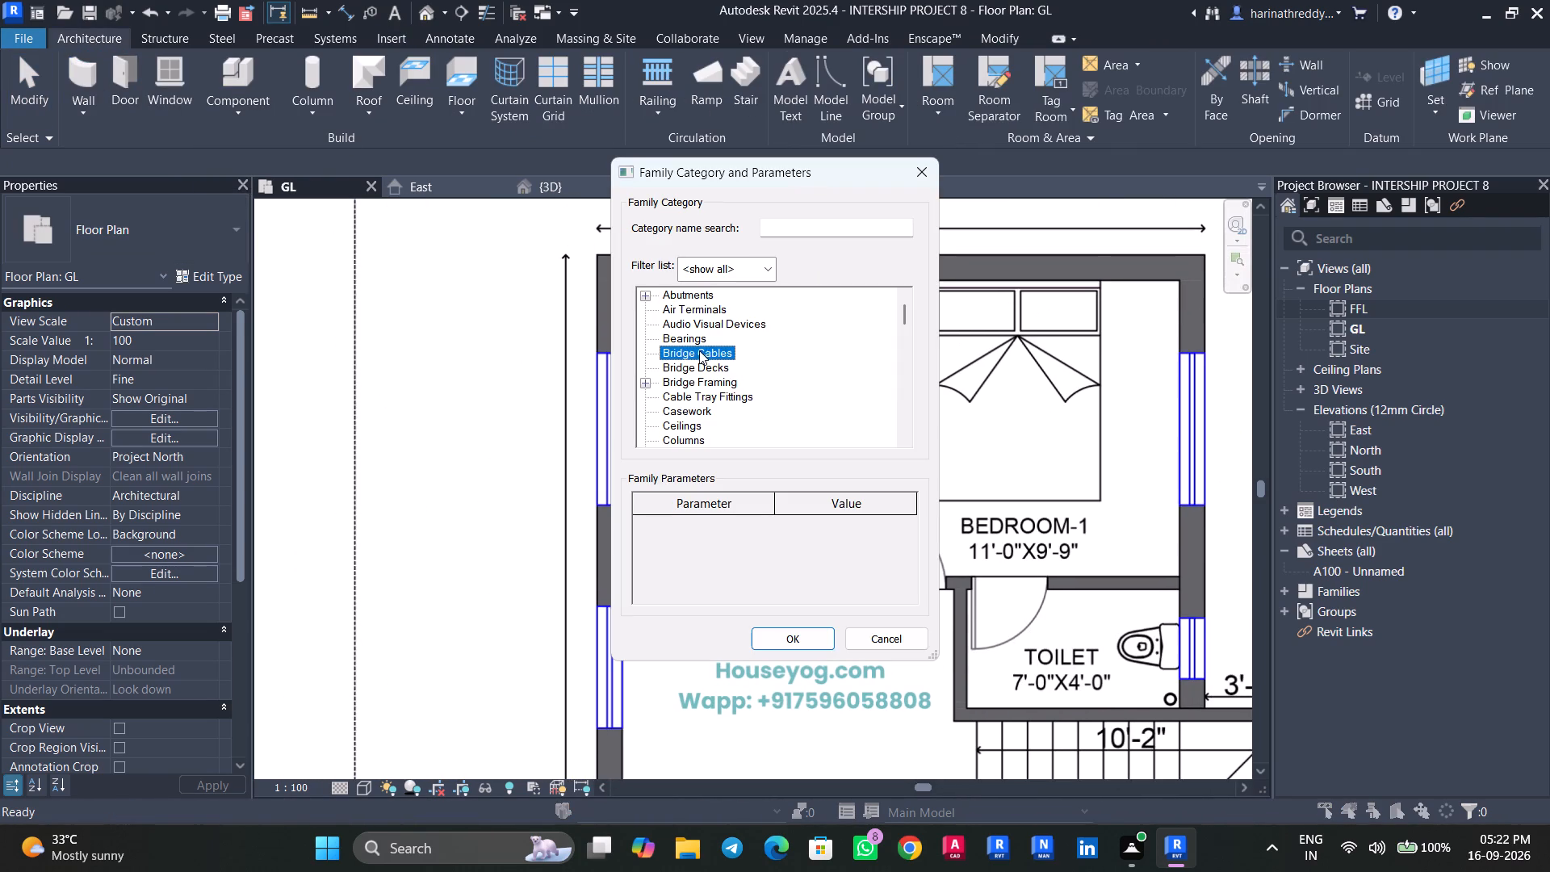
pyautogui.press('g')
pyautogui.click(782, 635)
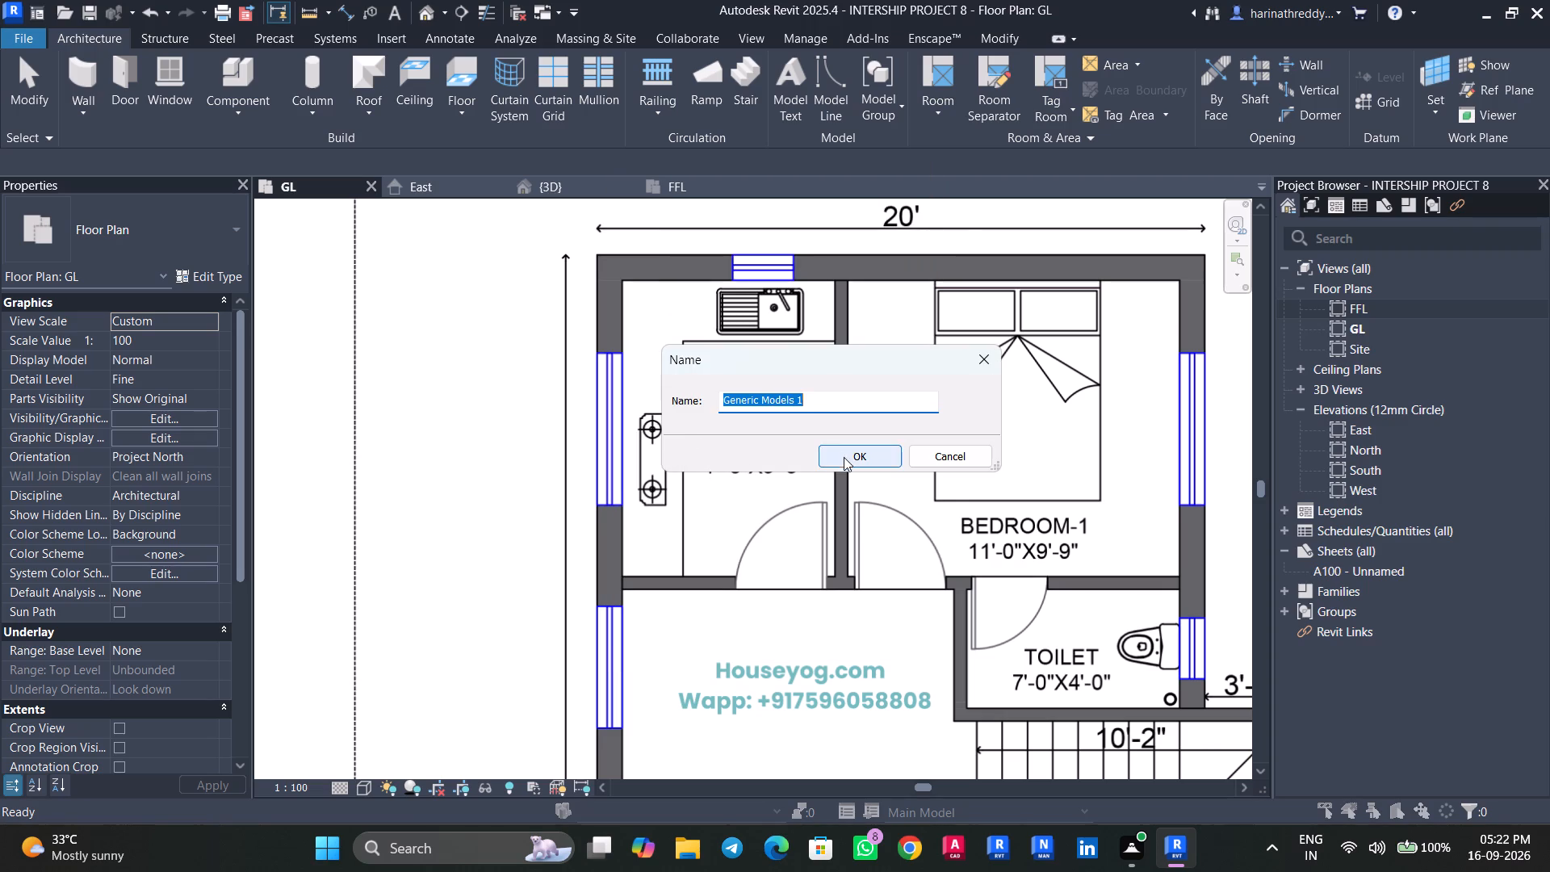
pyautogui.click(851, 462)
# Start an extrusion and sketch two rectangles over the kitchen counter, one along the sink wall and one about 2' by 7.7' along the stove wall.
pyautogui.click(180, 98)
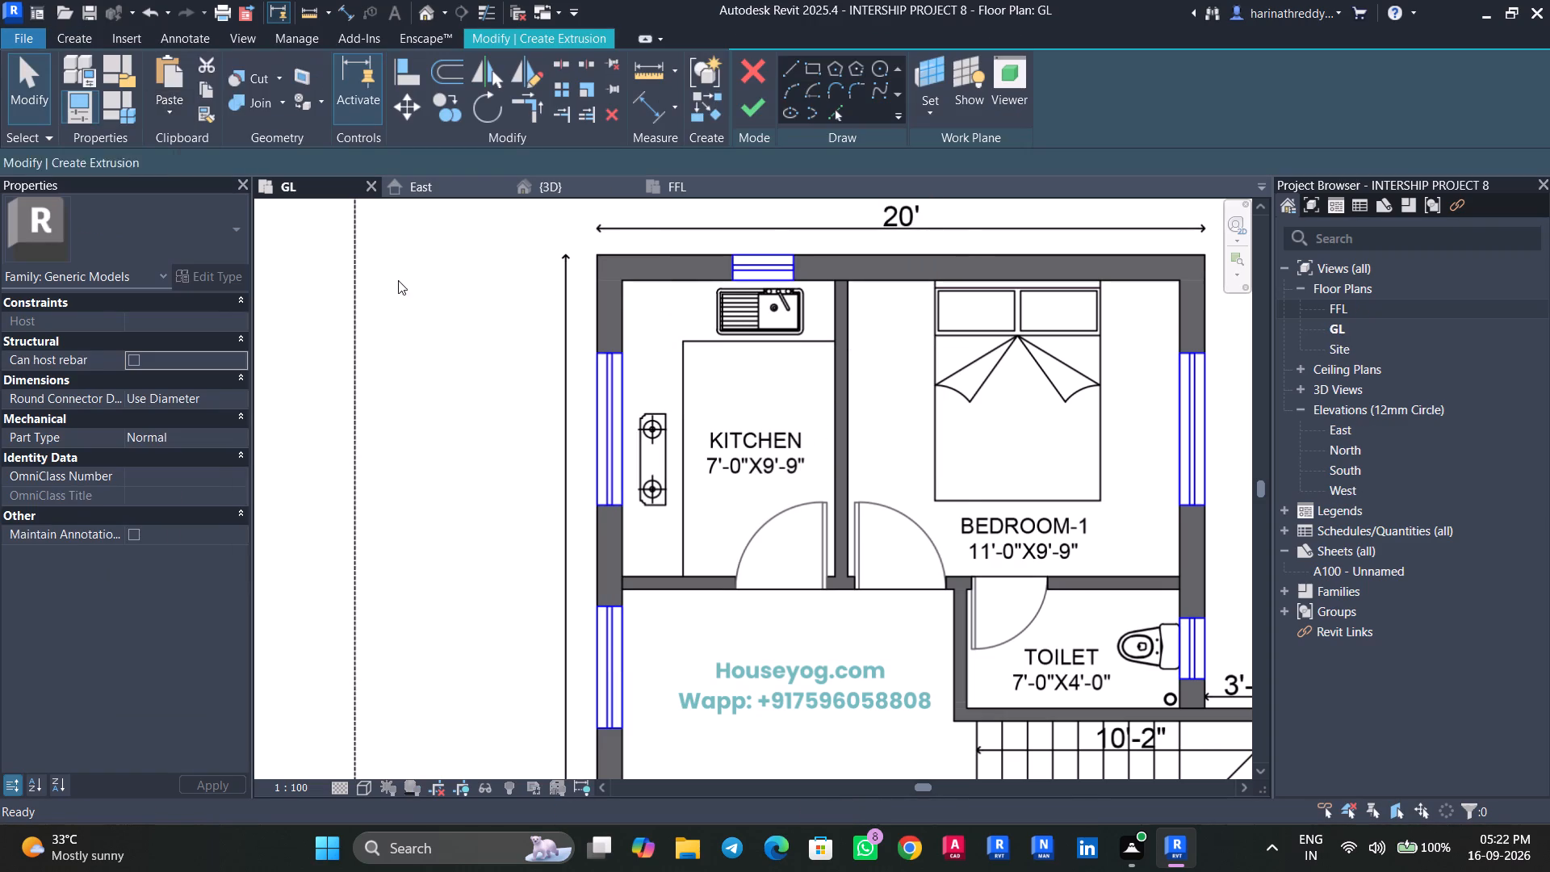
pyautogui.click(809, 73)
pyautogui.scroll(4, 836, 330)
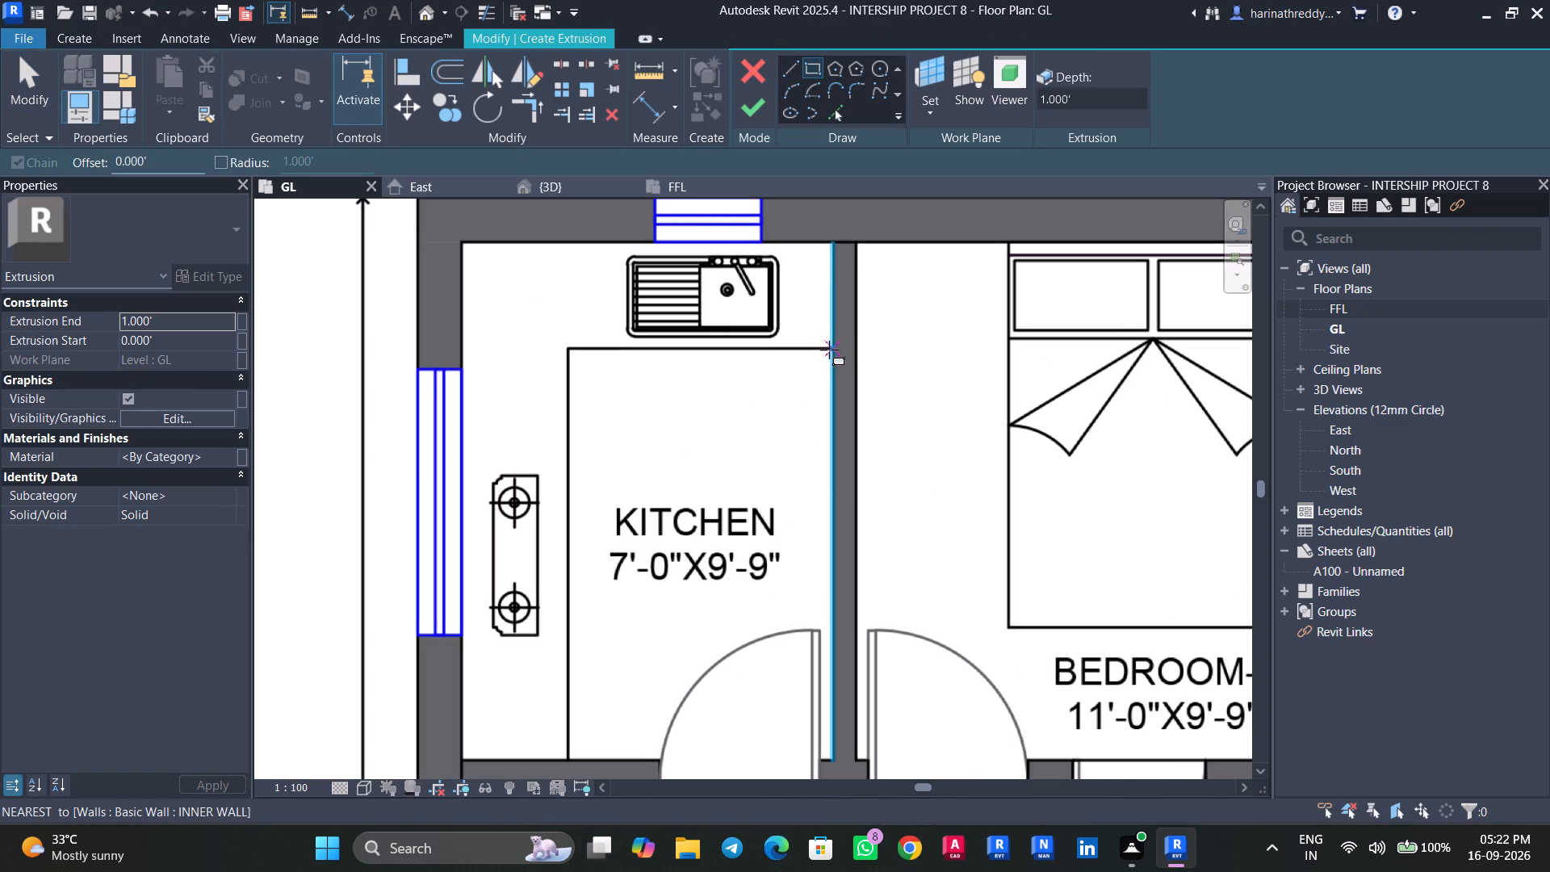
pyautogui.click(828, 348)
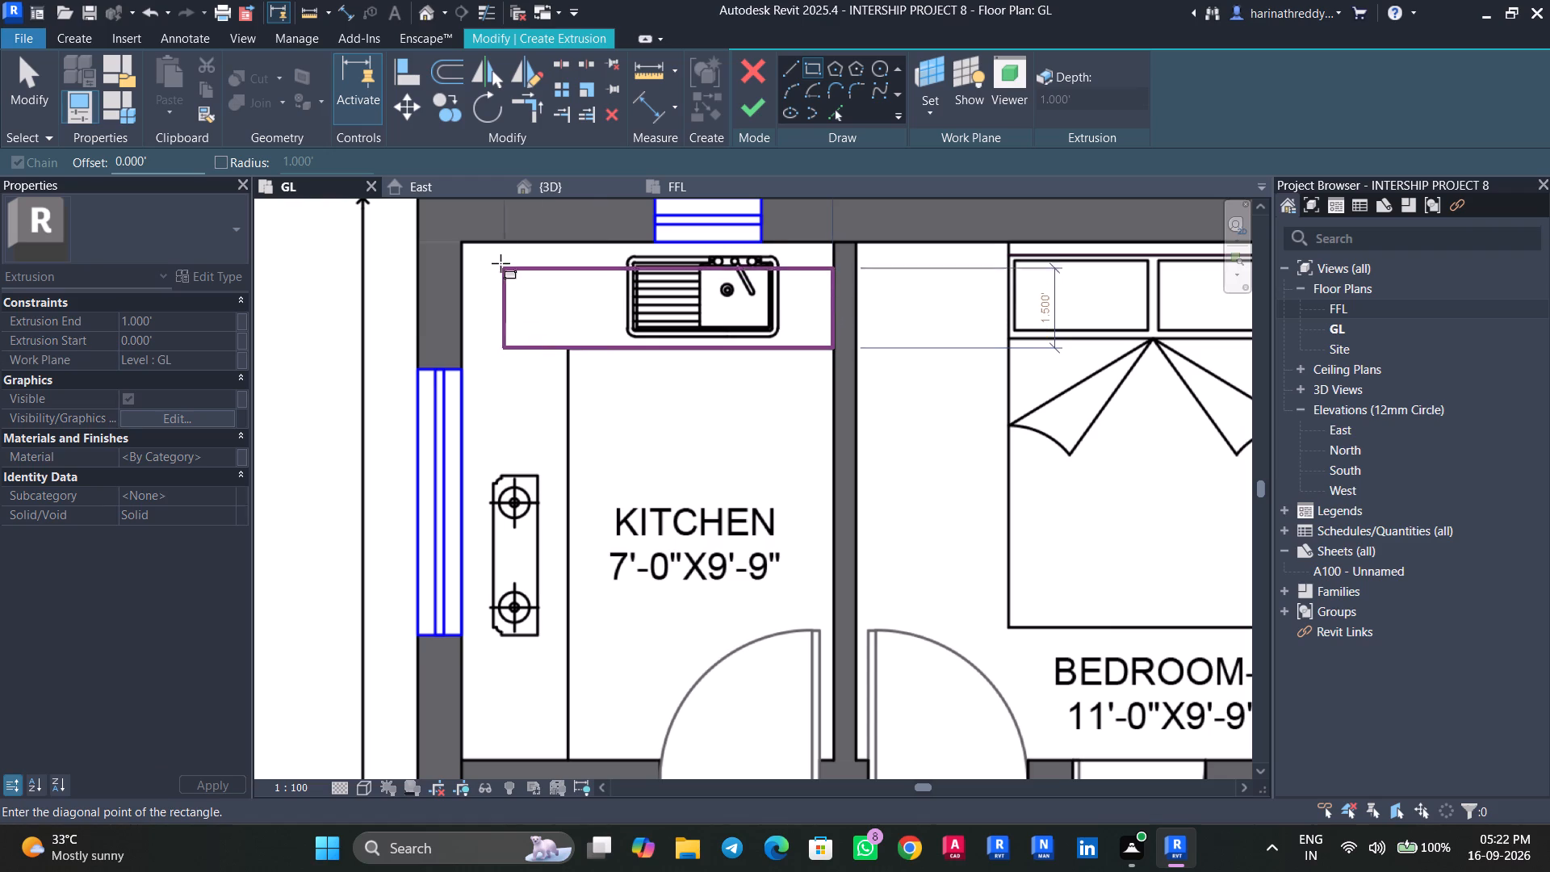
pyautogui.click(466, 245)
pyautogui.moveTo(578, 580); pyautogui.dragTo(600, 380, button='middle')
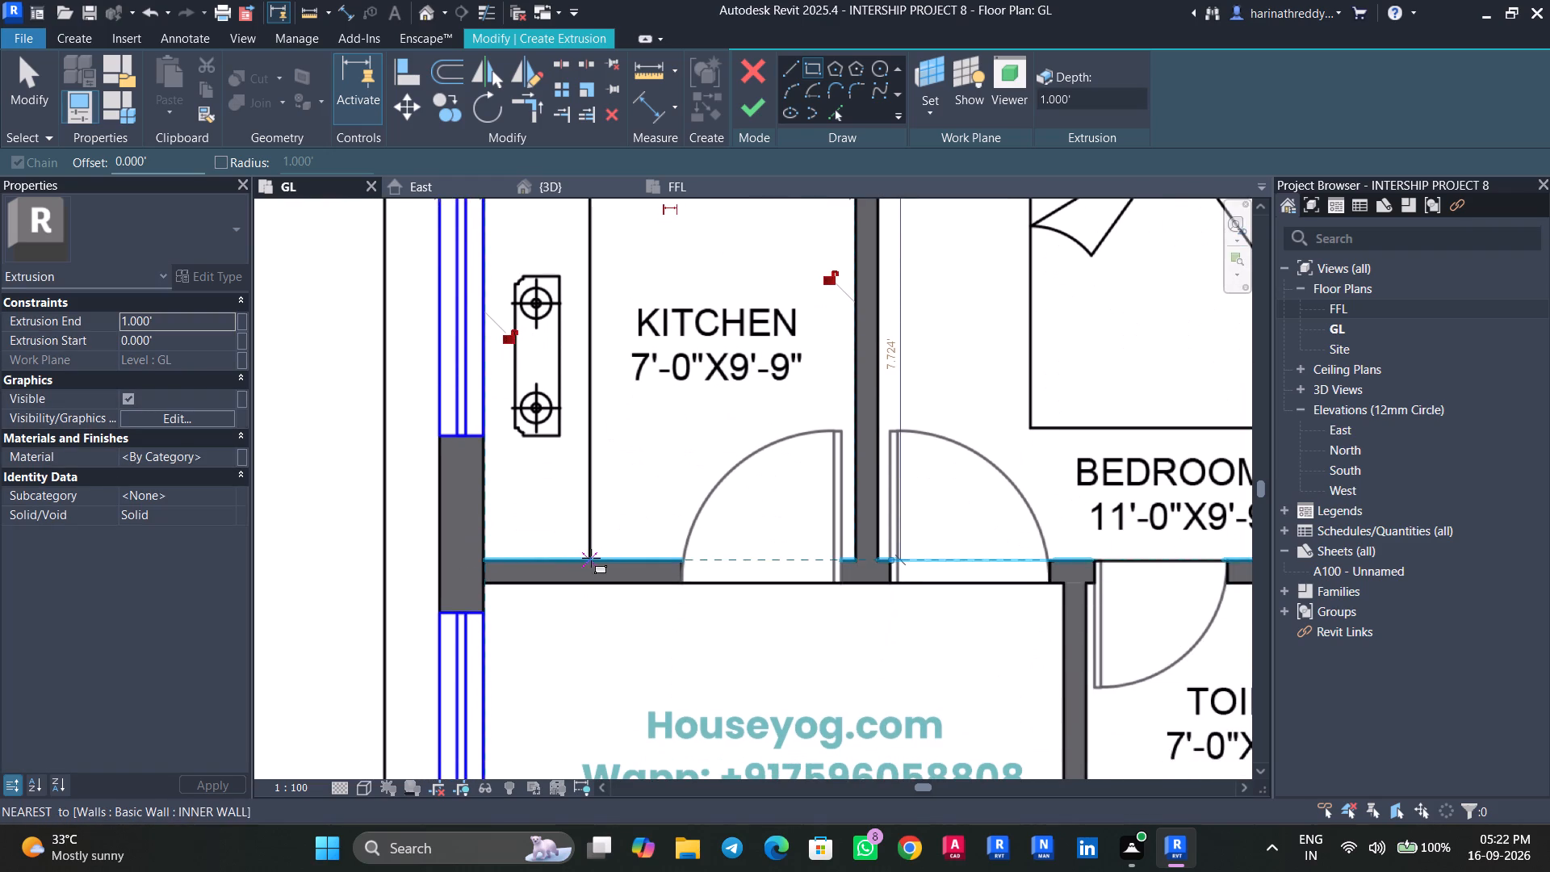
pyautogui.click(591, 558)
pyautogui.moveTo(482, 317); pyautogui.dragTo(589, 715, button='middle')
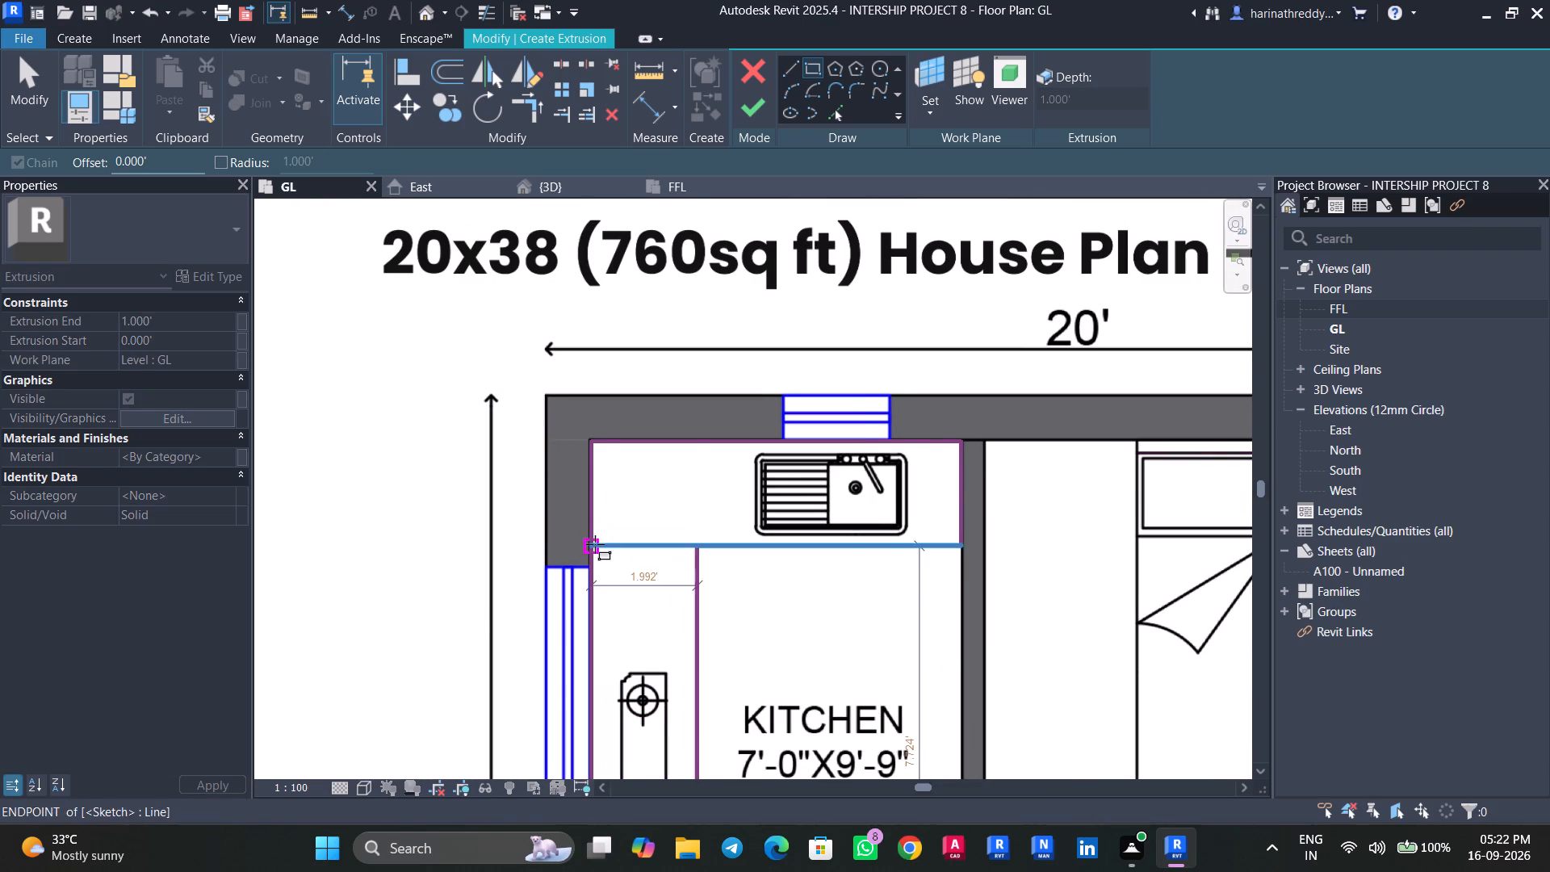
pyautogui.click(597, 545)
pyautogui.press('Escape')
pyautogui.press('Escape')
pyautogui.press('Escape')
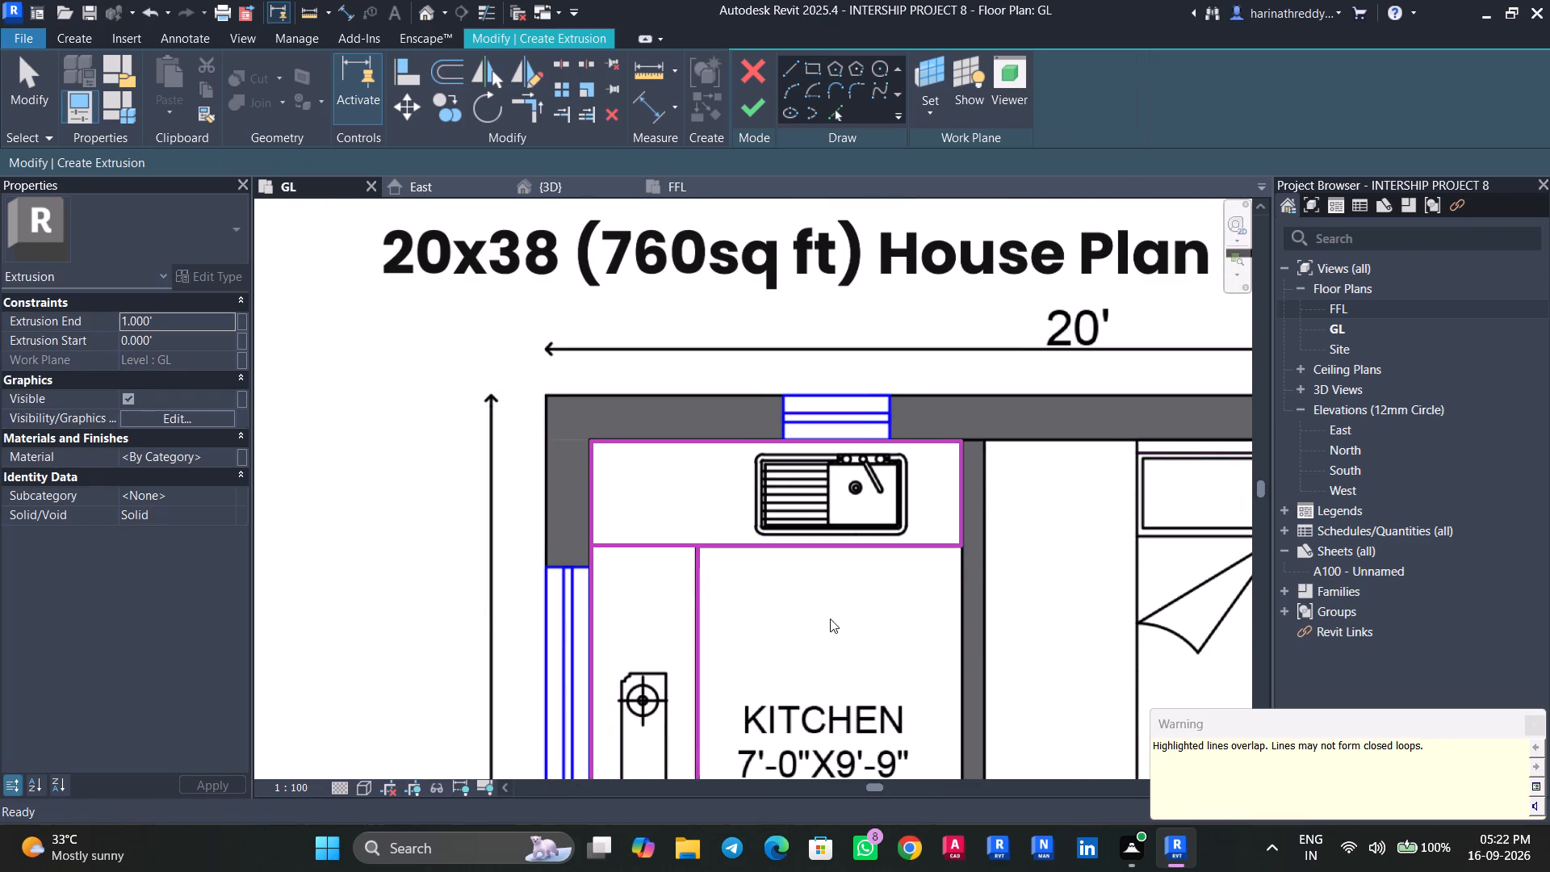
# Trim the inner counter edges to a corner and delete the leftover line between the rectangles, forming one L-shaped profile.
pyautogui.press('t')
pyautogui.press('r')
pyautogui.click(698, 585)
pyautogui.click(731, 548)
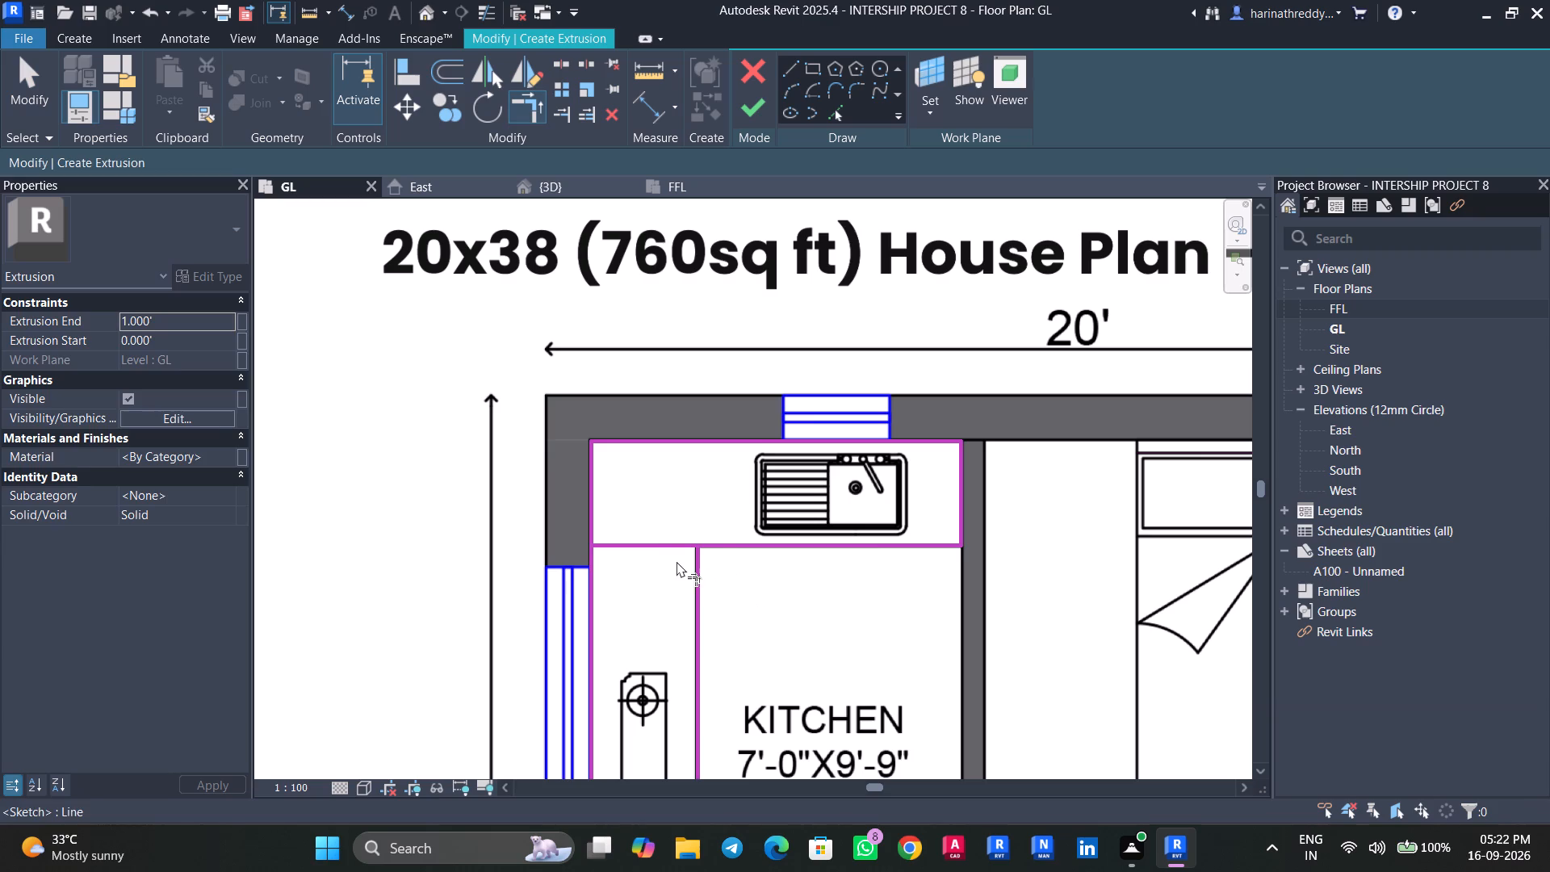
pyautogui.press('Escape')
pyautogui.click(656, 546)
pyautogui.press('Delete')
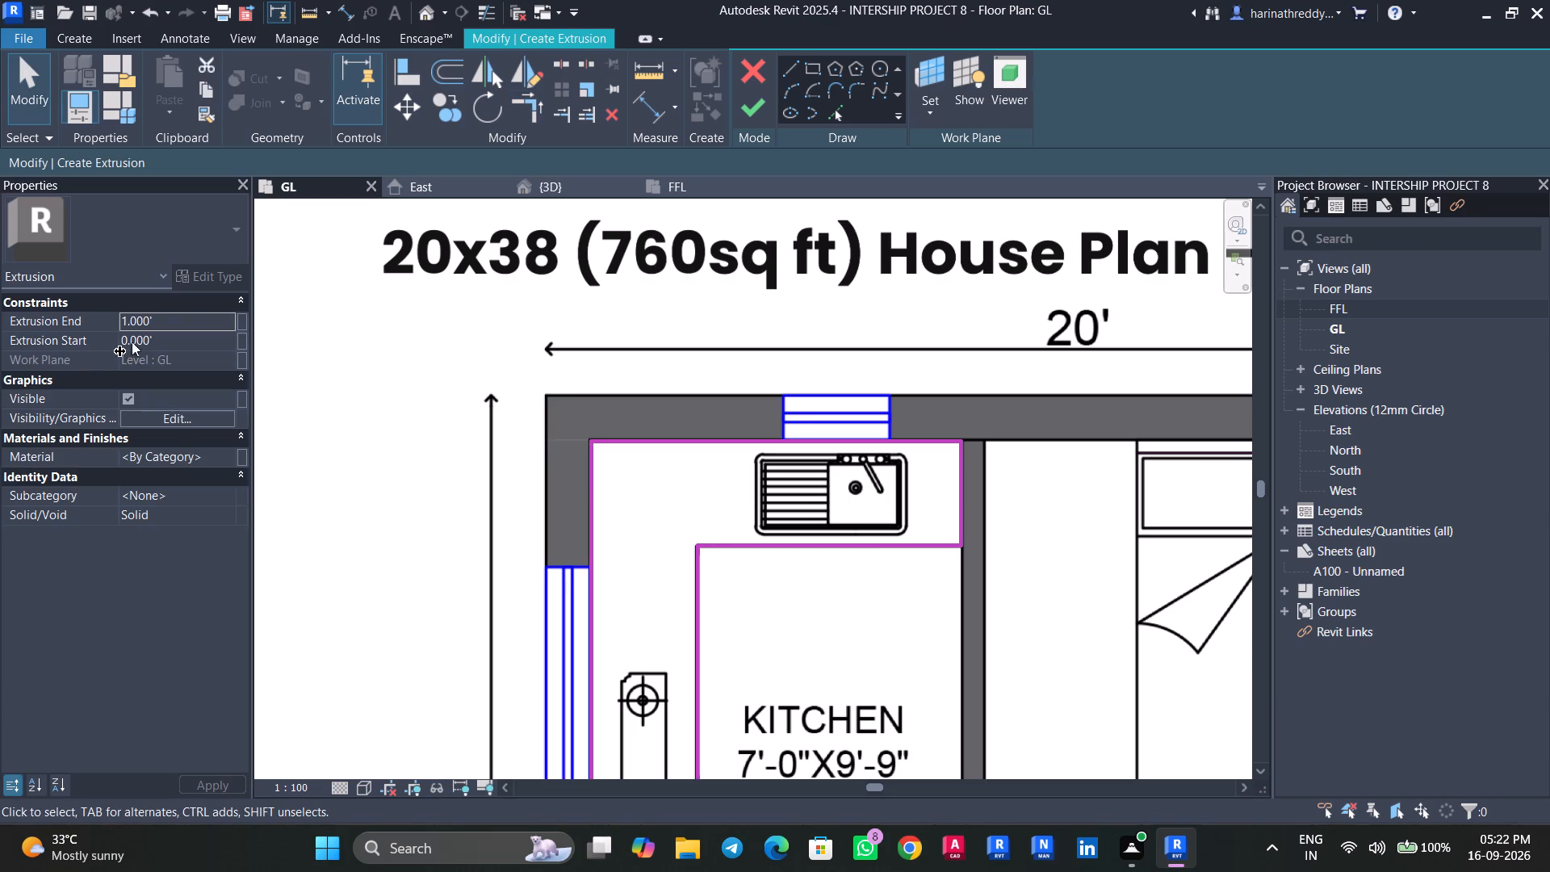
# Set the counter's Extrusion Start to 4' and Extrusion End to 4.25'.
pyautogui.click(169, 324)
pyautogui.click(177, 350)
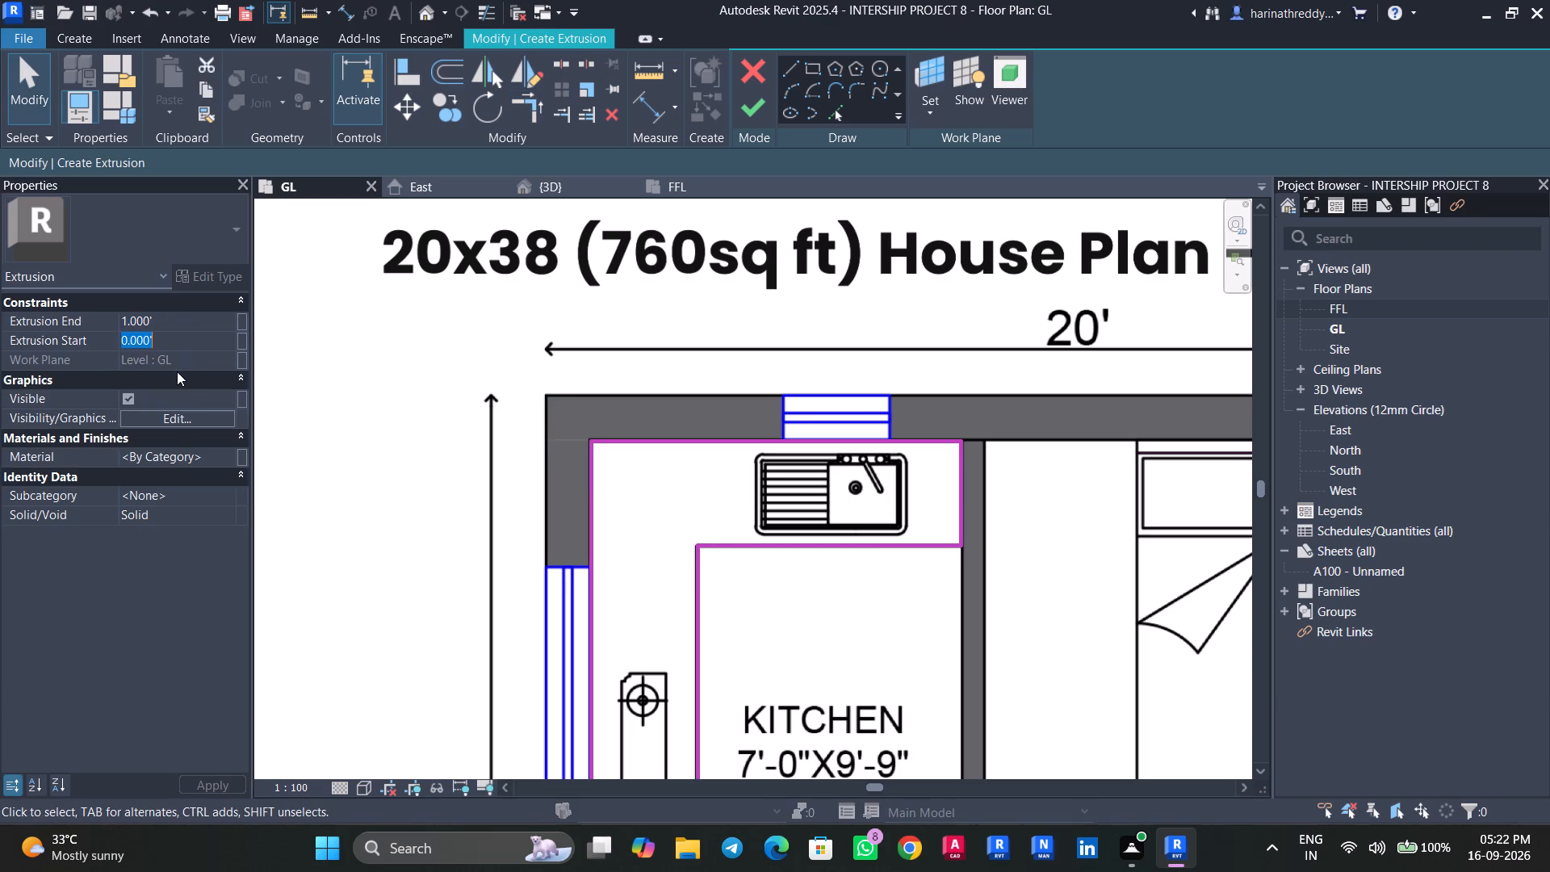
pyautogui.write("4'")
pyautogui.press('Return')
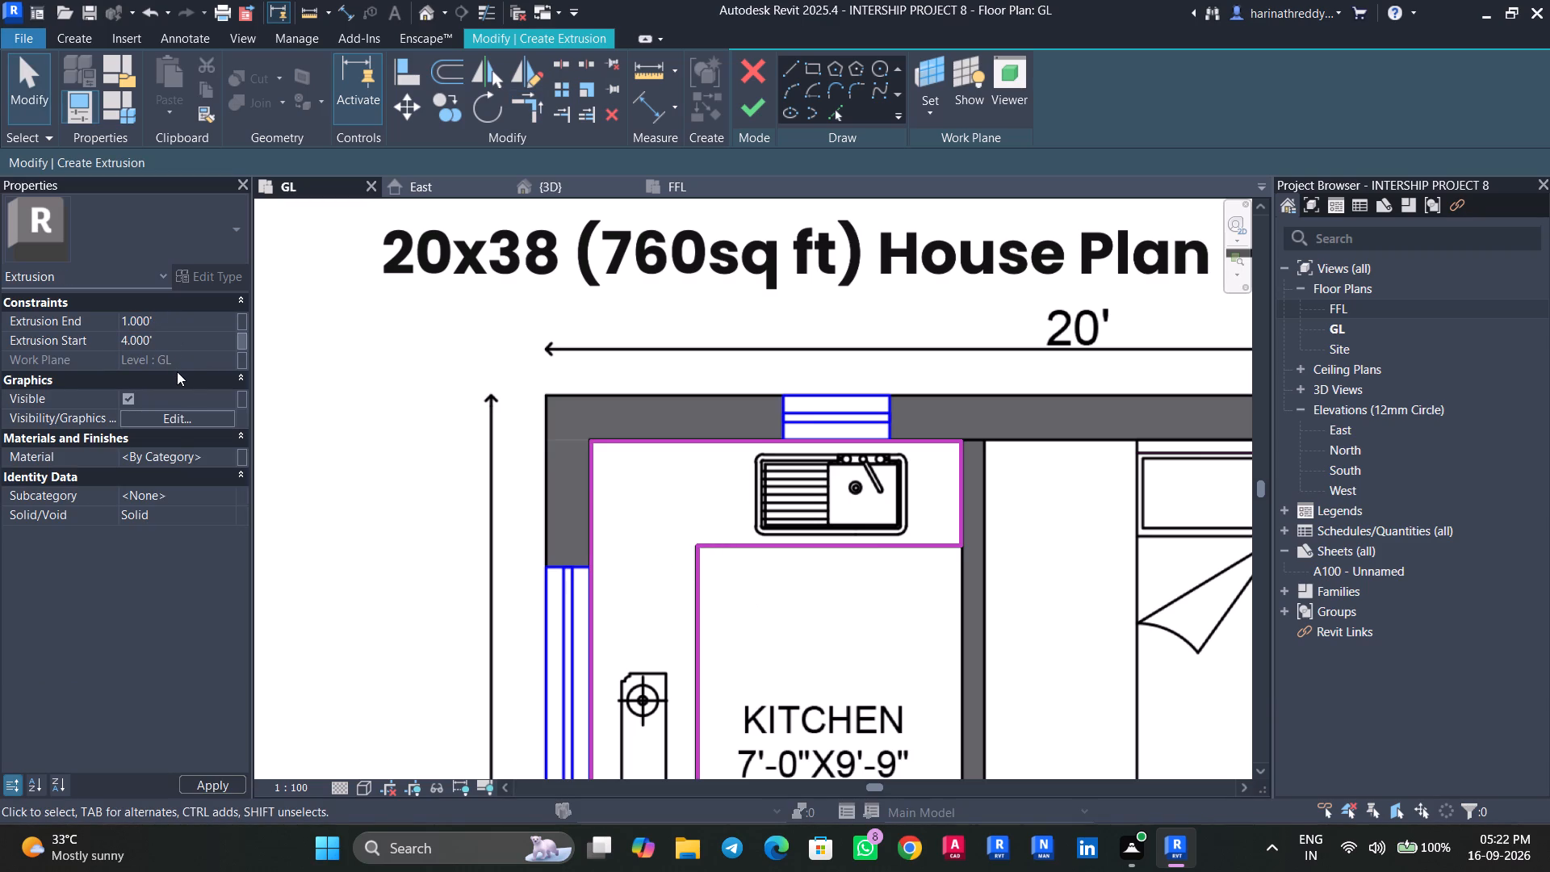
pyautogui.click(178, 321)
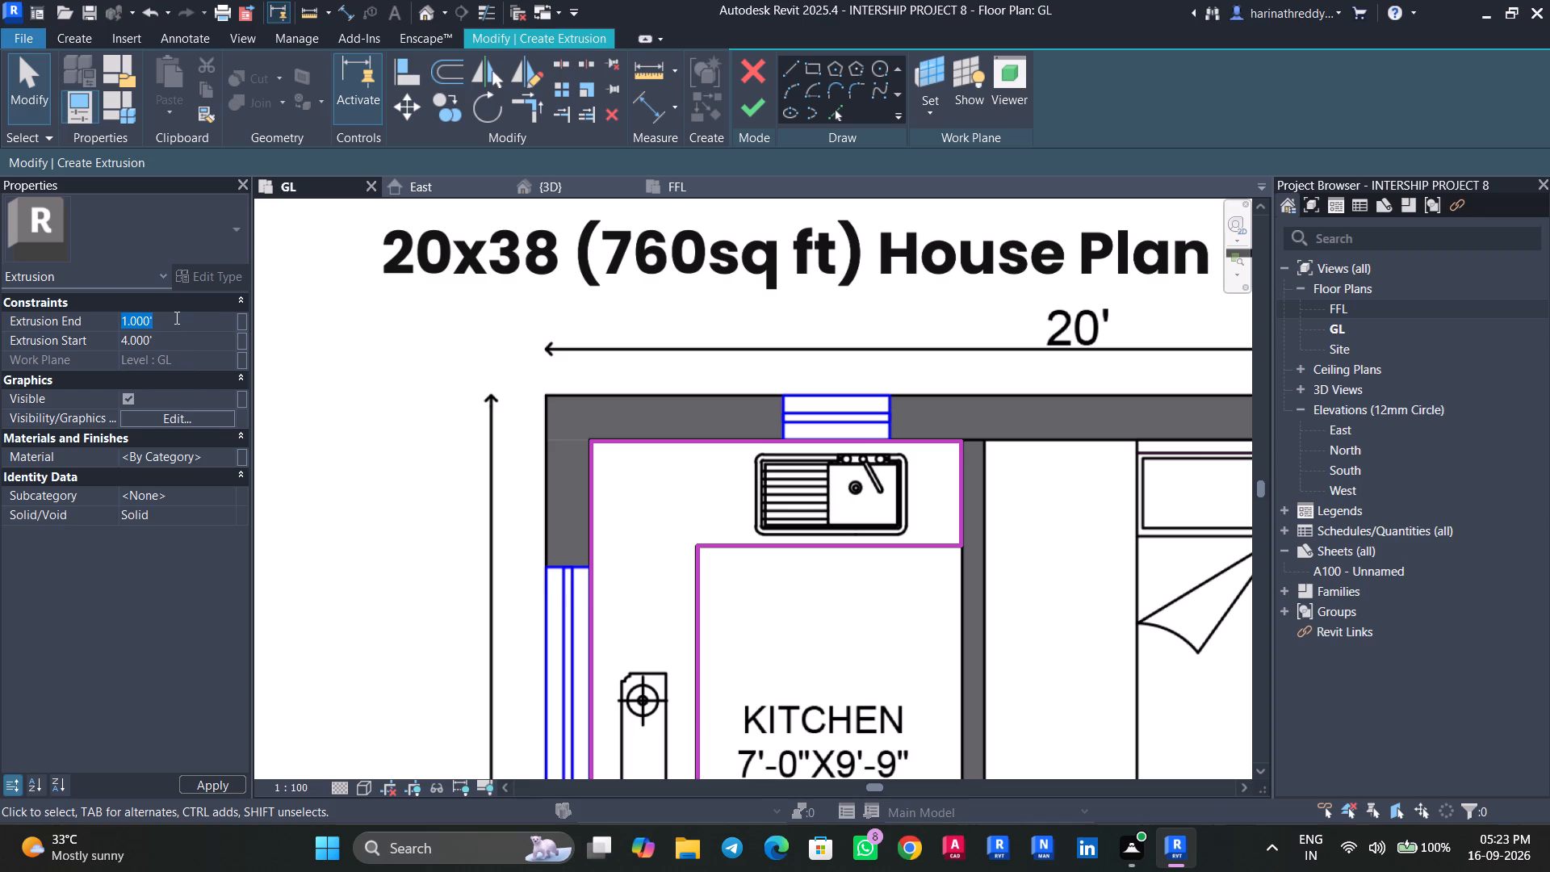
pyautogui.write('4.')
pyautogui.write("25'")
pyautogui.press('Return')
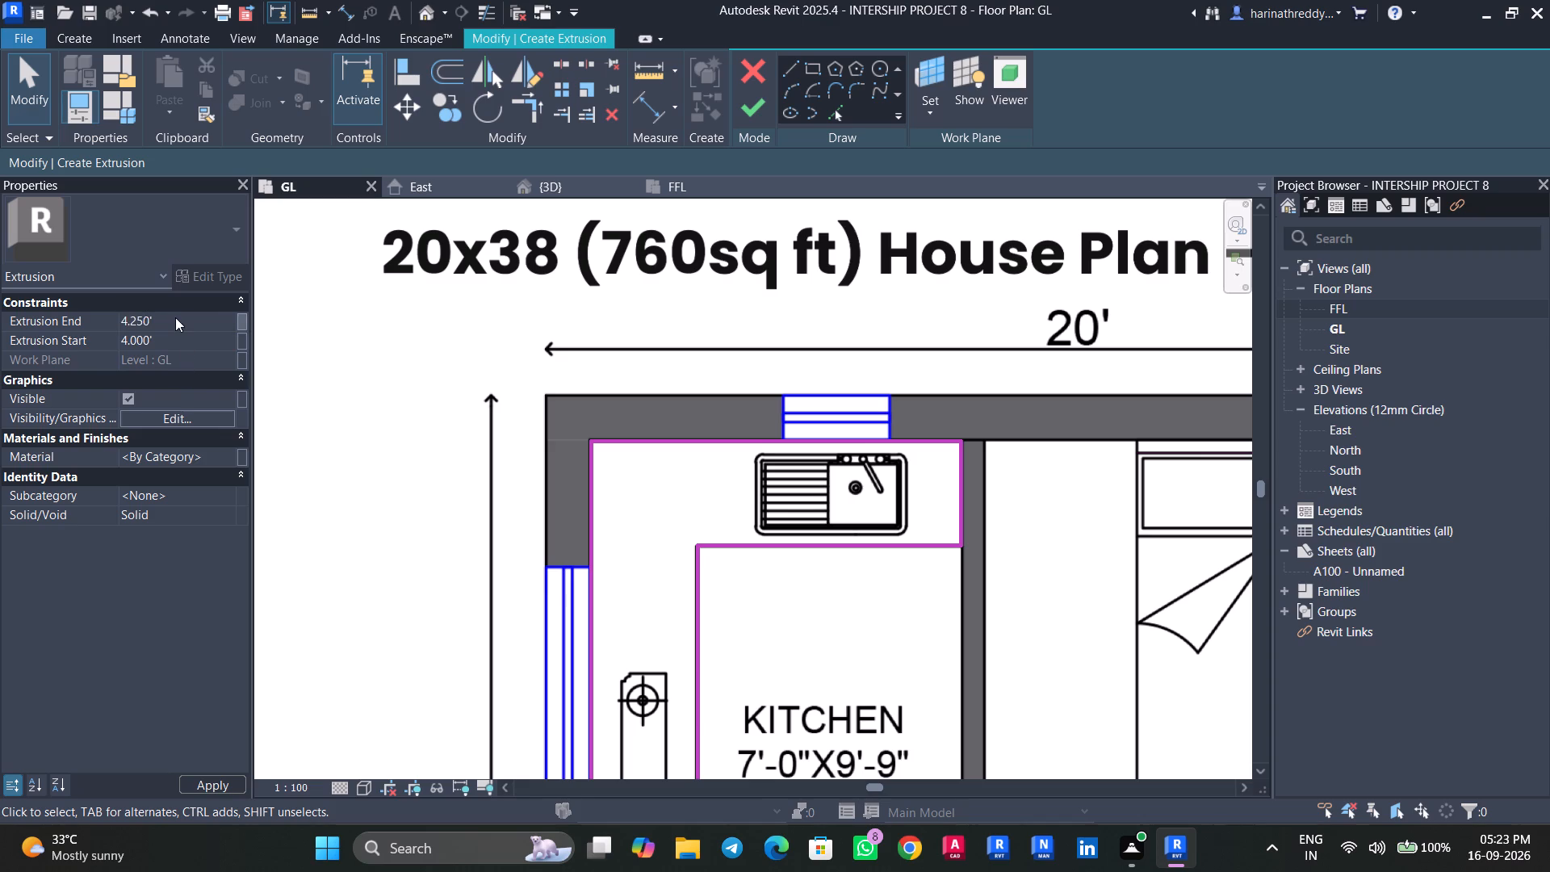
# Search the project materials for CAST and assign Concrete, Precast to the counter extrusion.
pyautogui.click(228, 457)
pyautogui.scroll(-4, 467, 314)
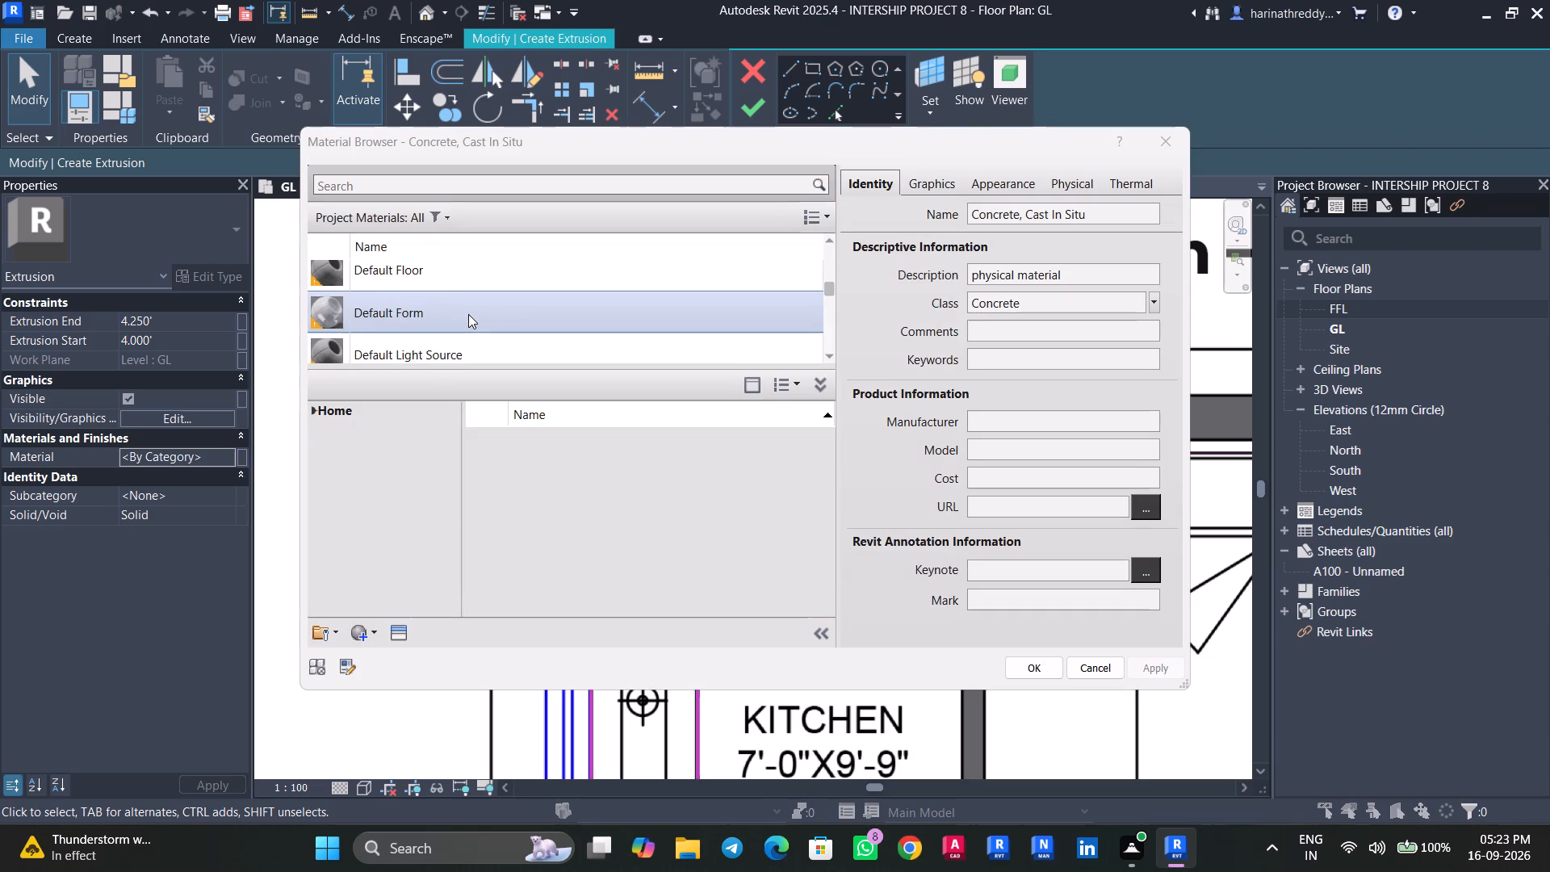
pyautogui.scroll(-2, 468, 314)
pyautogui.scroll(3, 468, 314)
pyautogui.scroll(-2, 468, 314)
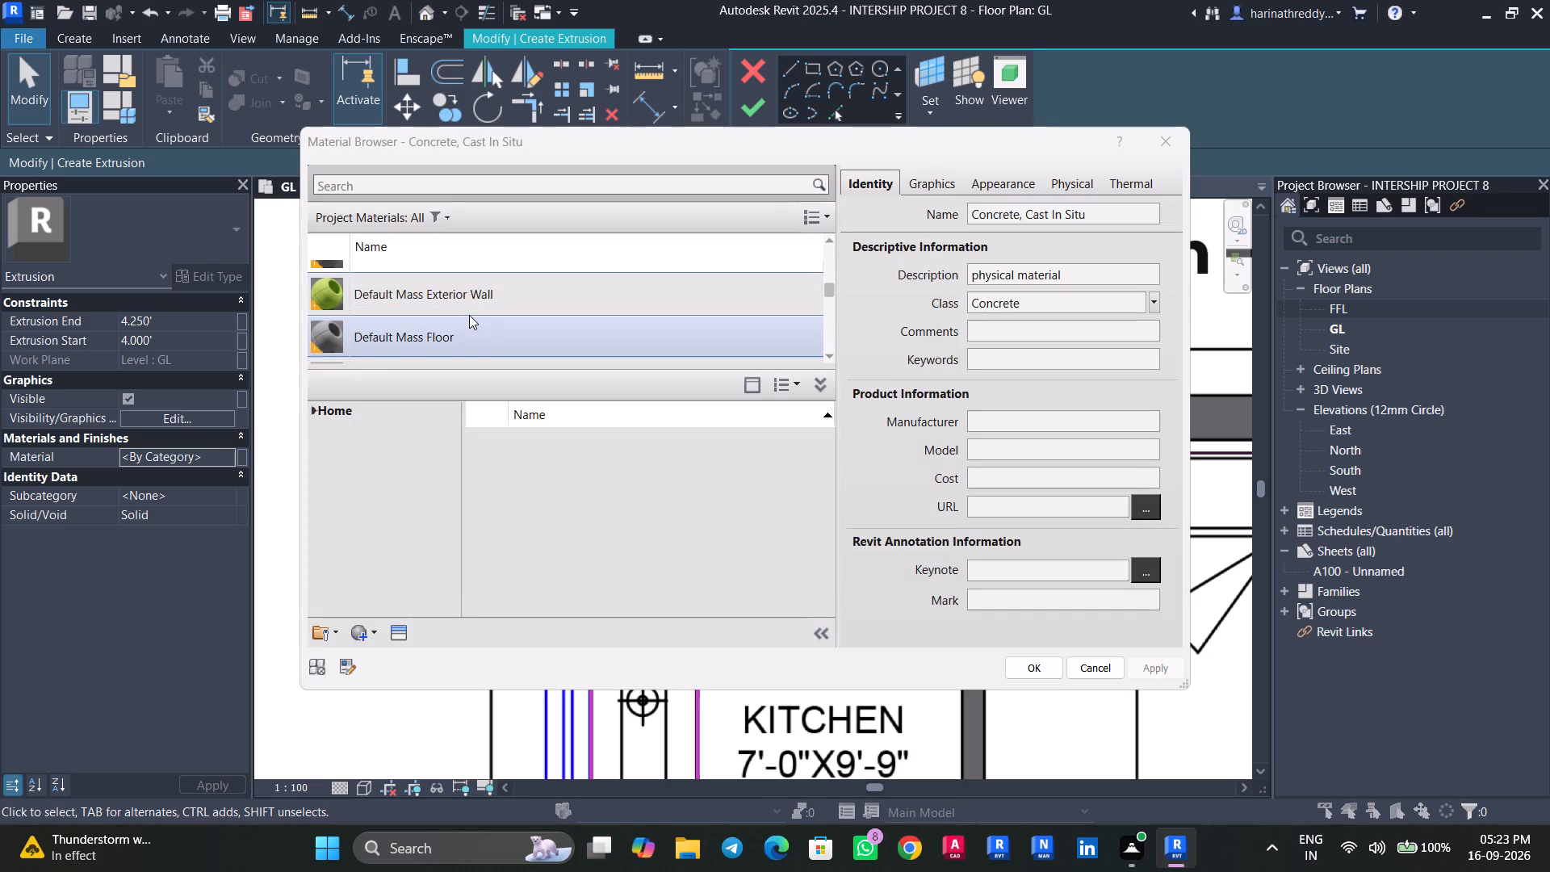
pyautogui.scroll(-17, 469, 315)
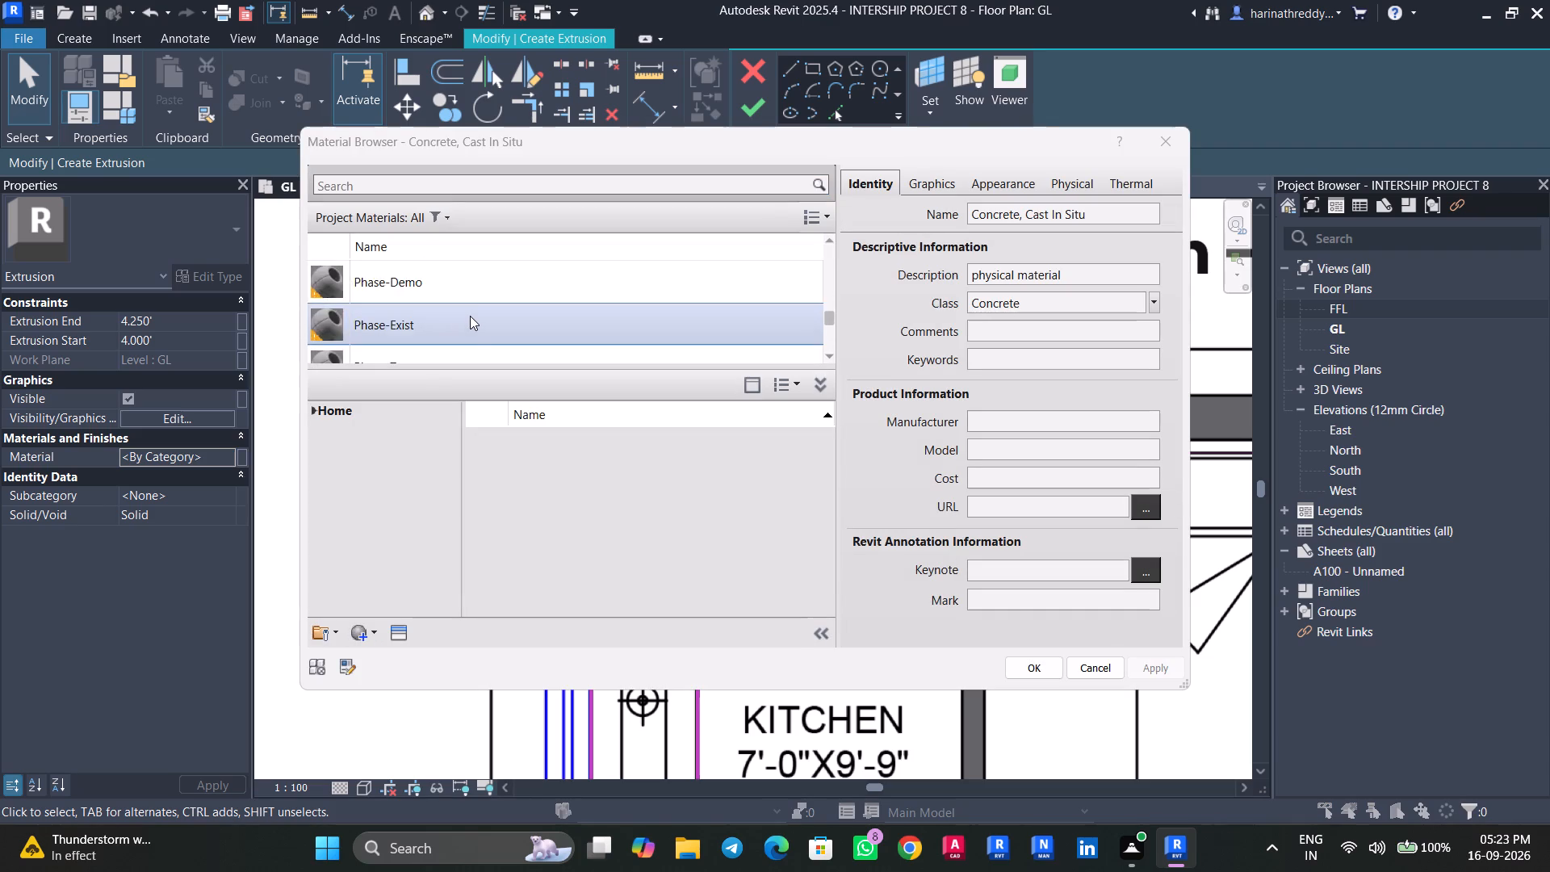
pyautogui.scroll(-16, 470, 316)
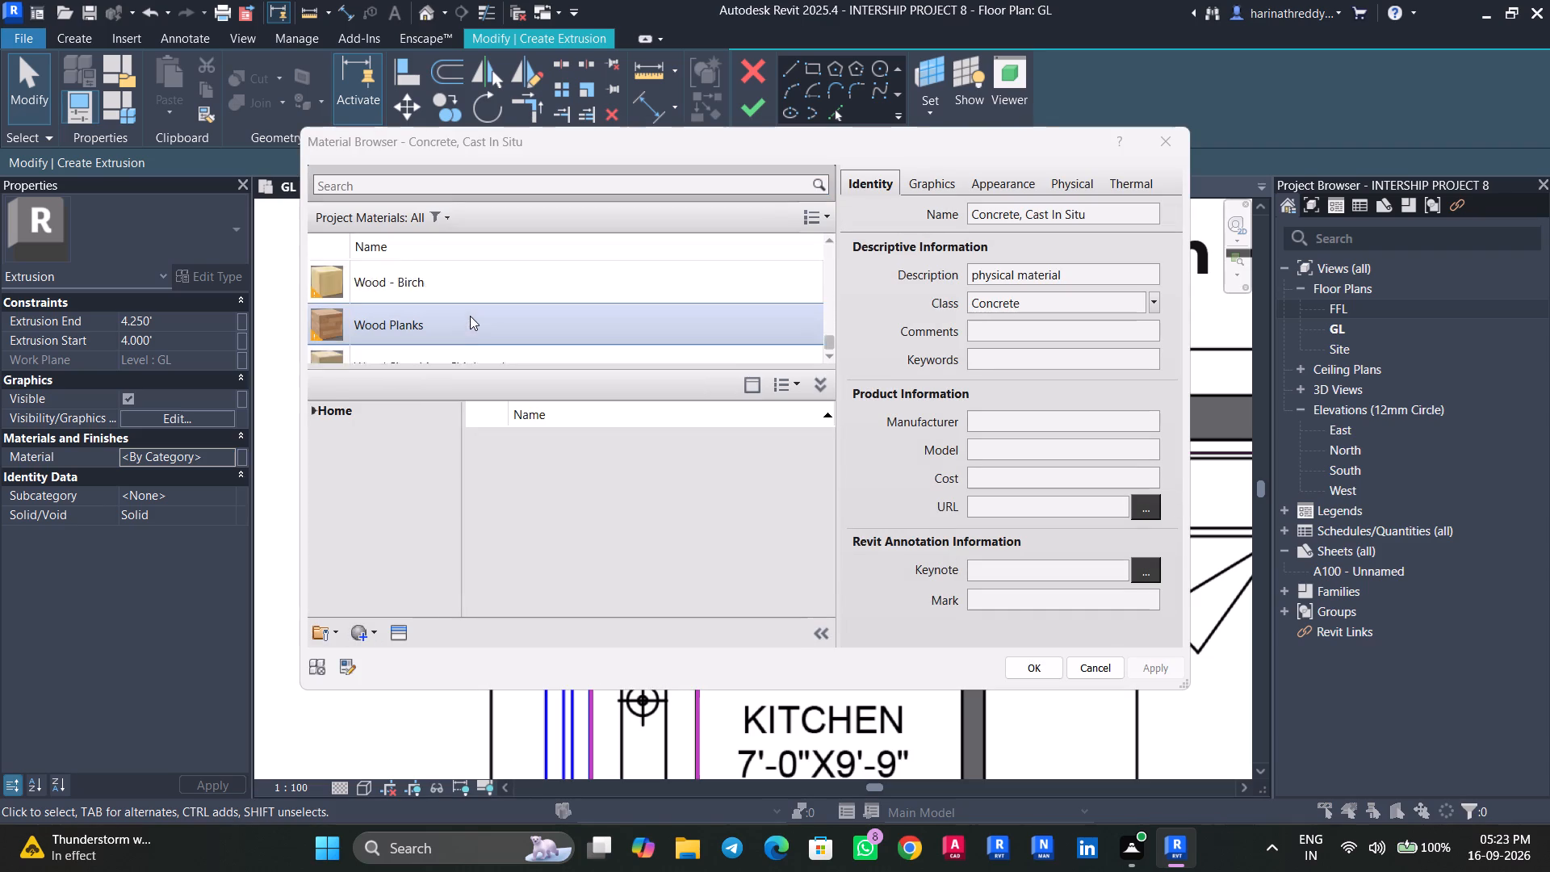
pyautogui.scroll(-4, 470, 316)
pyautogui.click(492, 188)
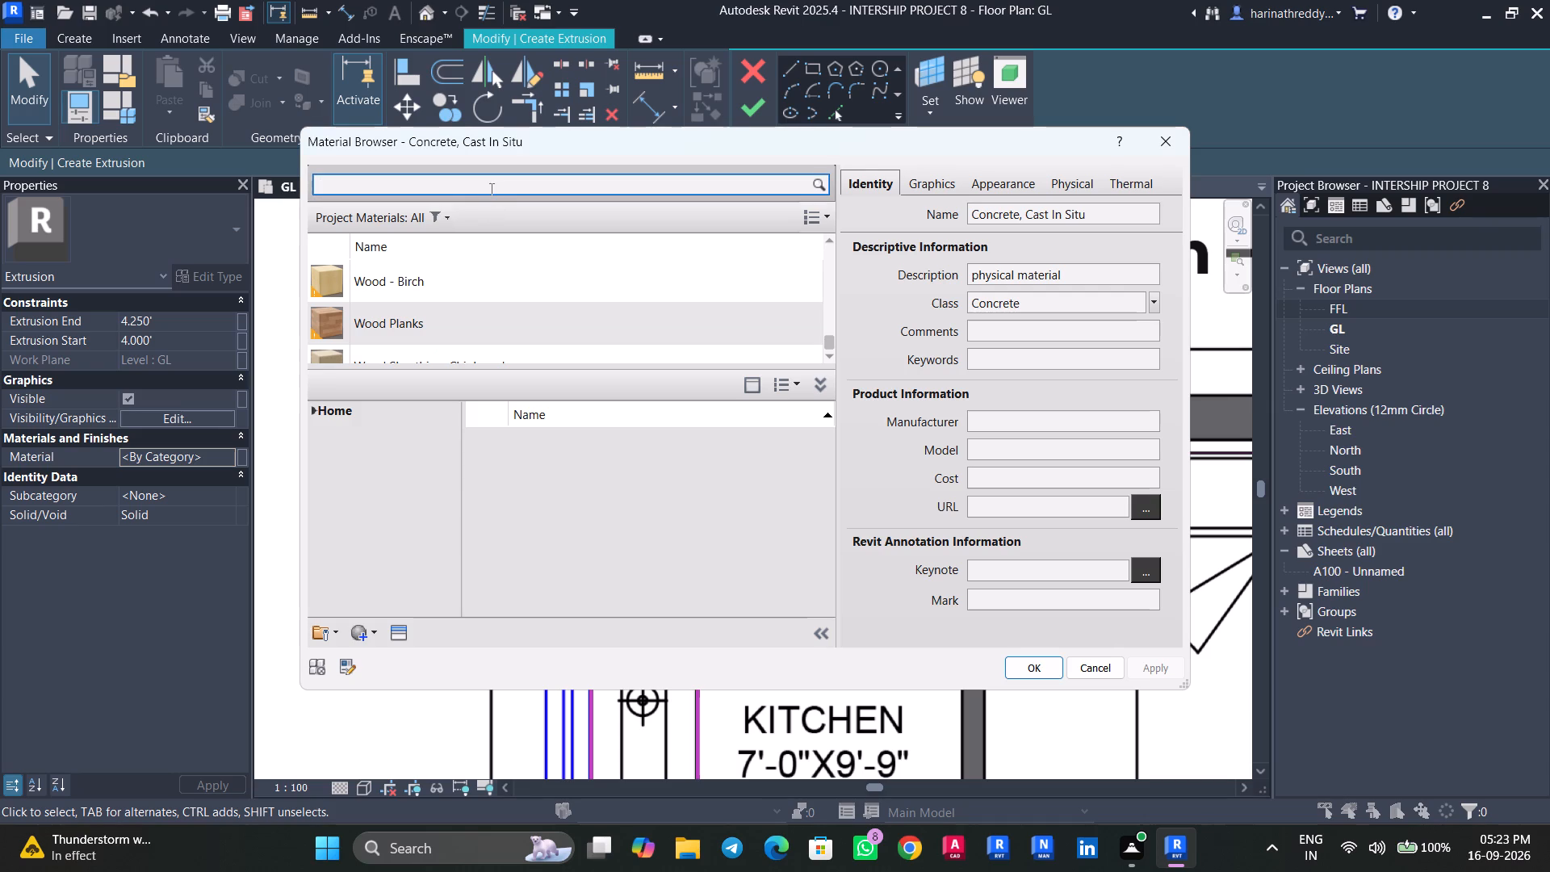
pyautogui.press('c')
pyautogui.press('a')
pyautogui.press('s')
pyautogui.press('t')
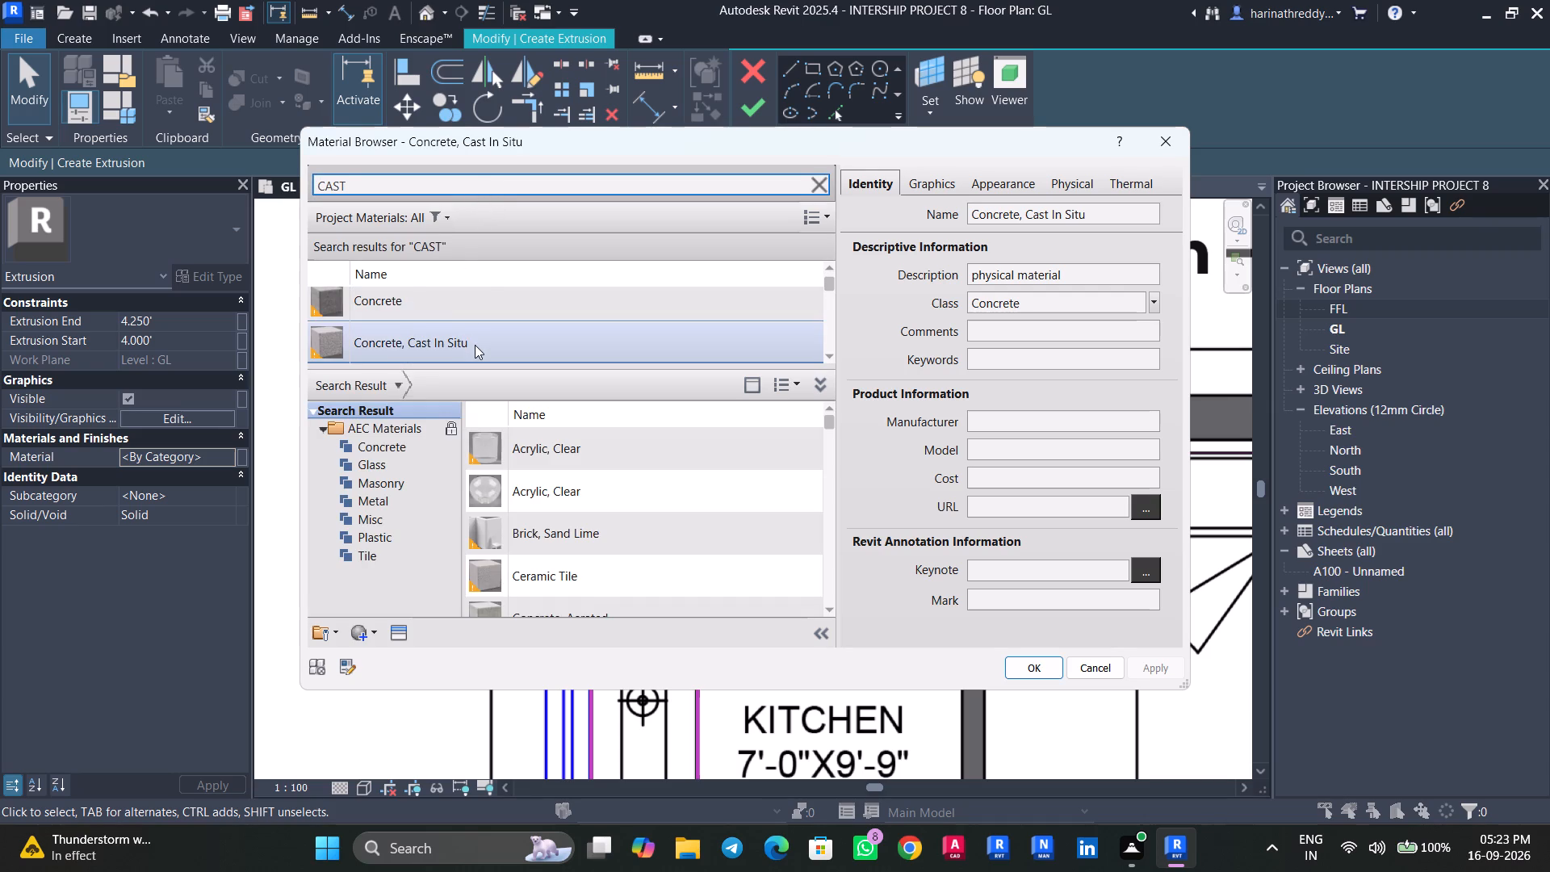
pyautogui.scroll(-2, 475, 345)
pyautogui.click(474, 345)
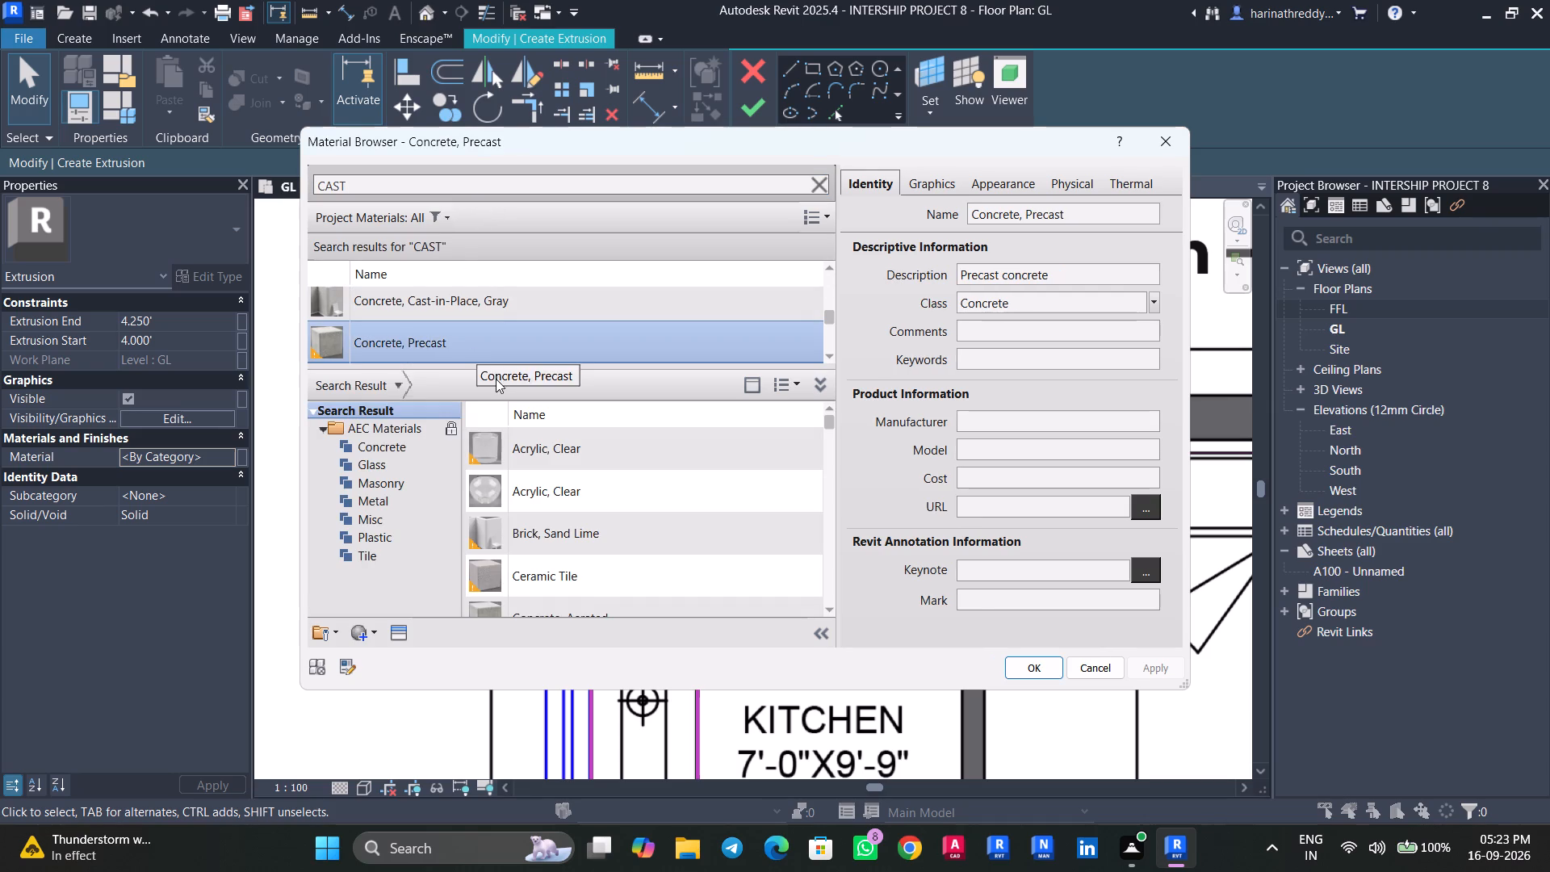
pyautogui.scroll(-1, 498, 337)
pyautogui.click(1004, 666)
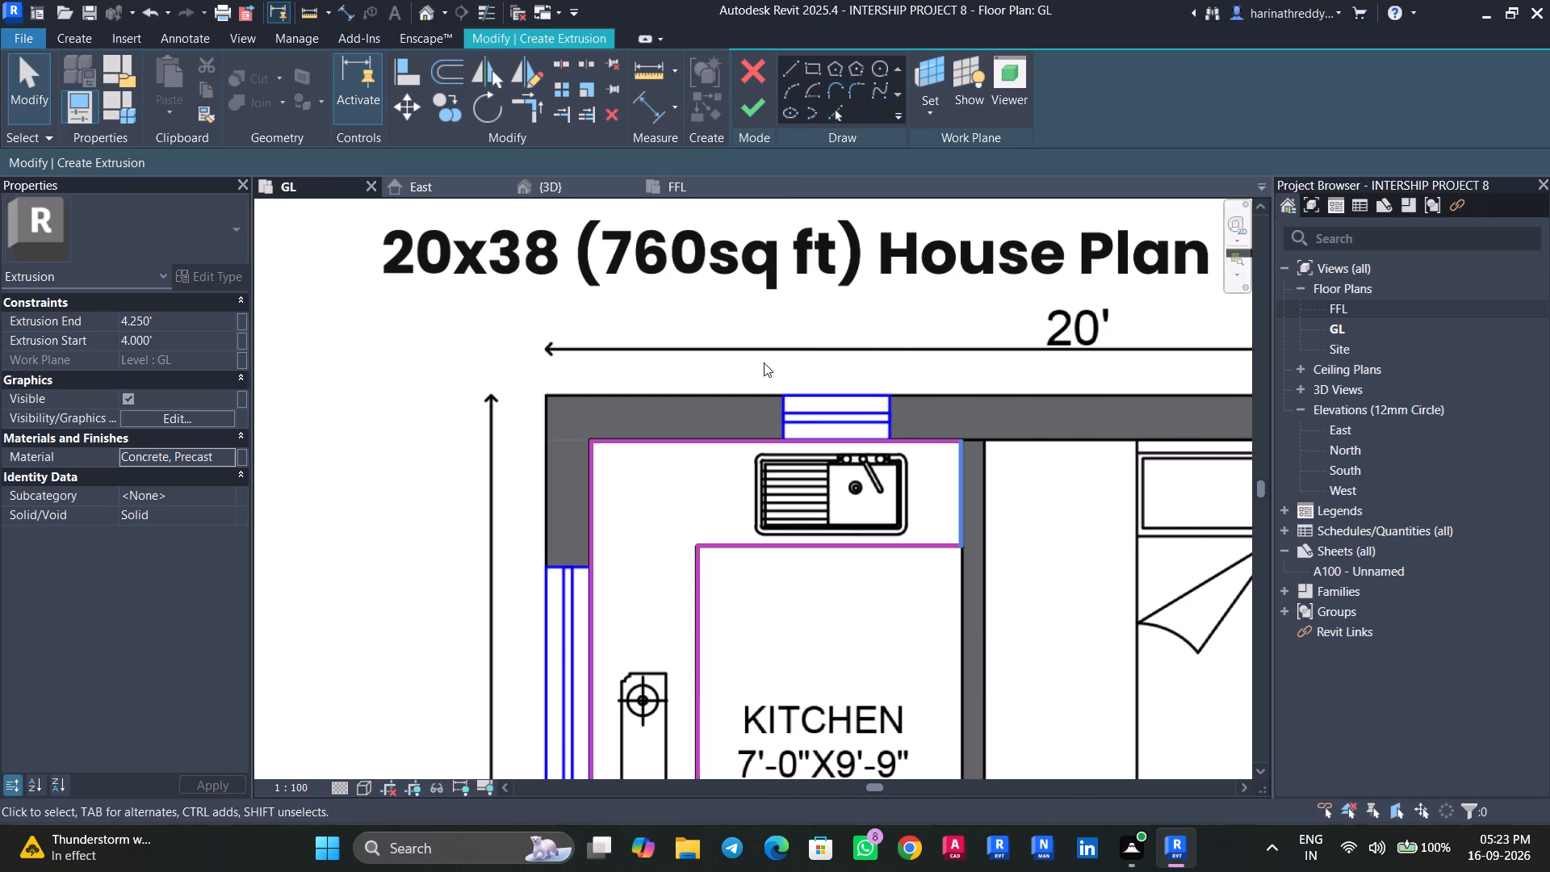
# Finish the counter extrusion sketch, switch to the 3D view, and finish the in-place model.
pyautogui.click(749, 123)
pyautogui.click(570, 195)
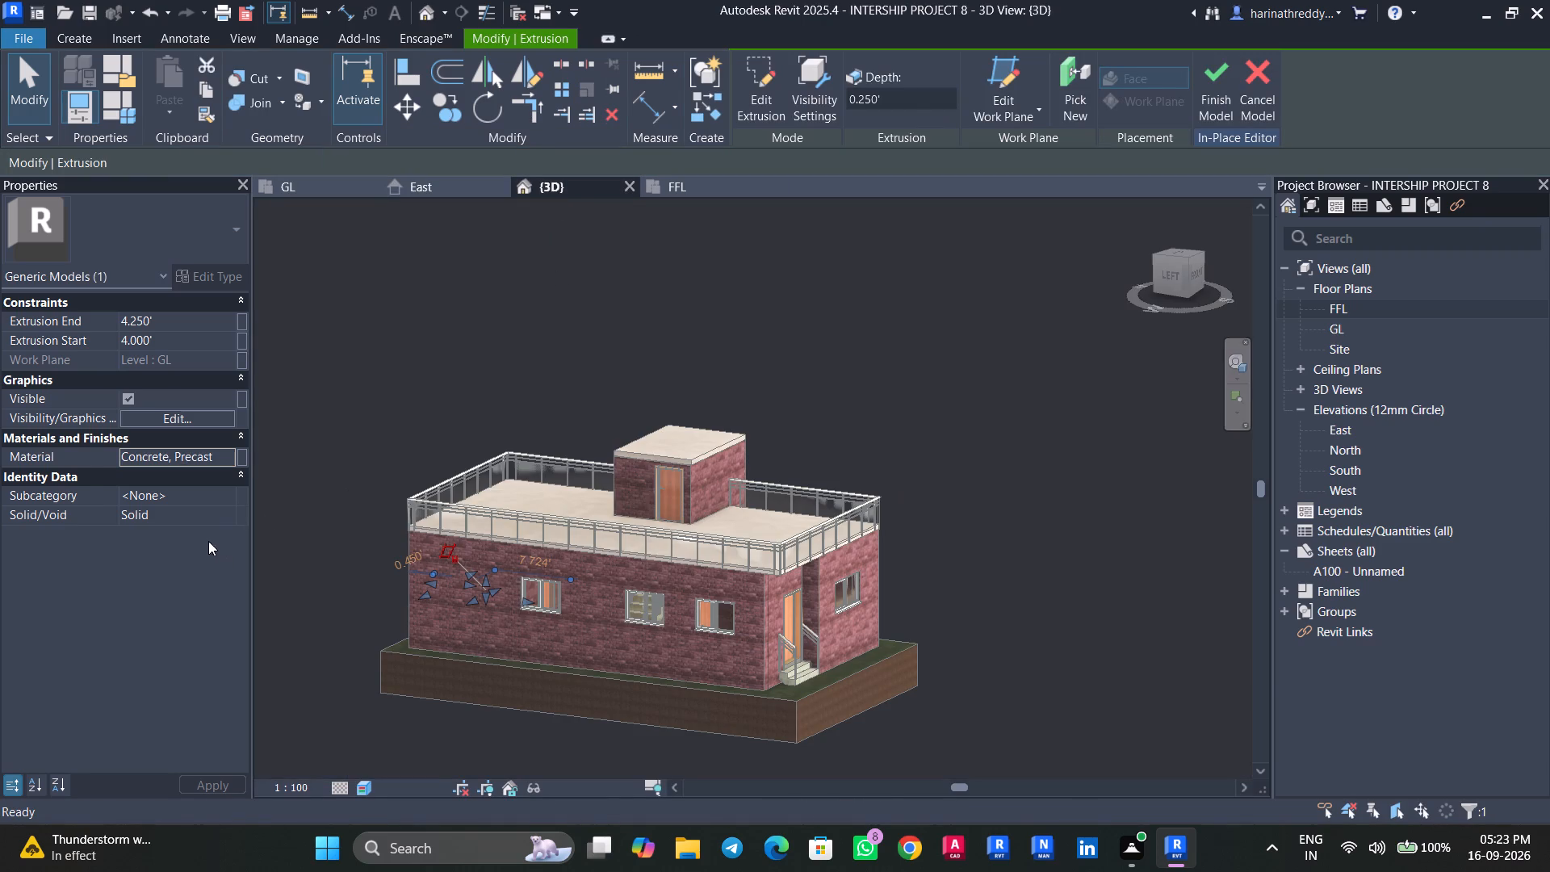
pyautogui.press('Escape')
pyautogui.click(346, 412)
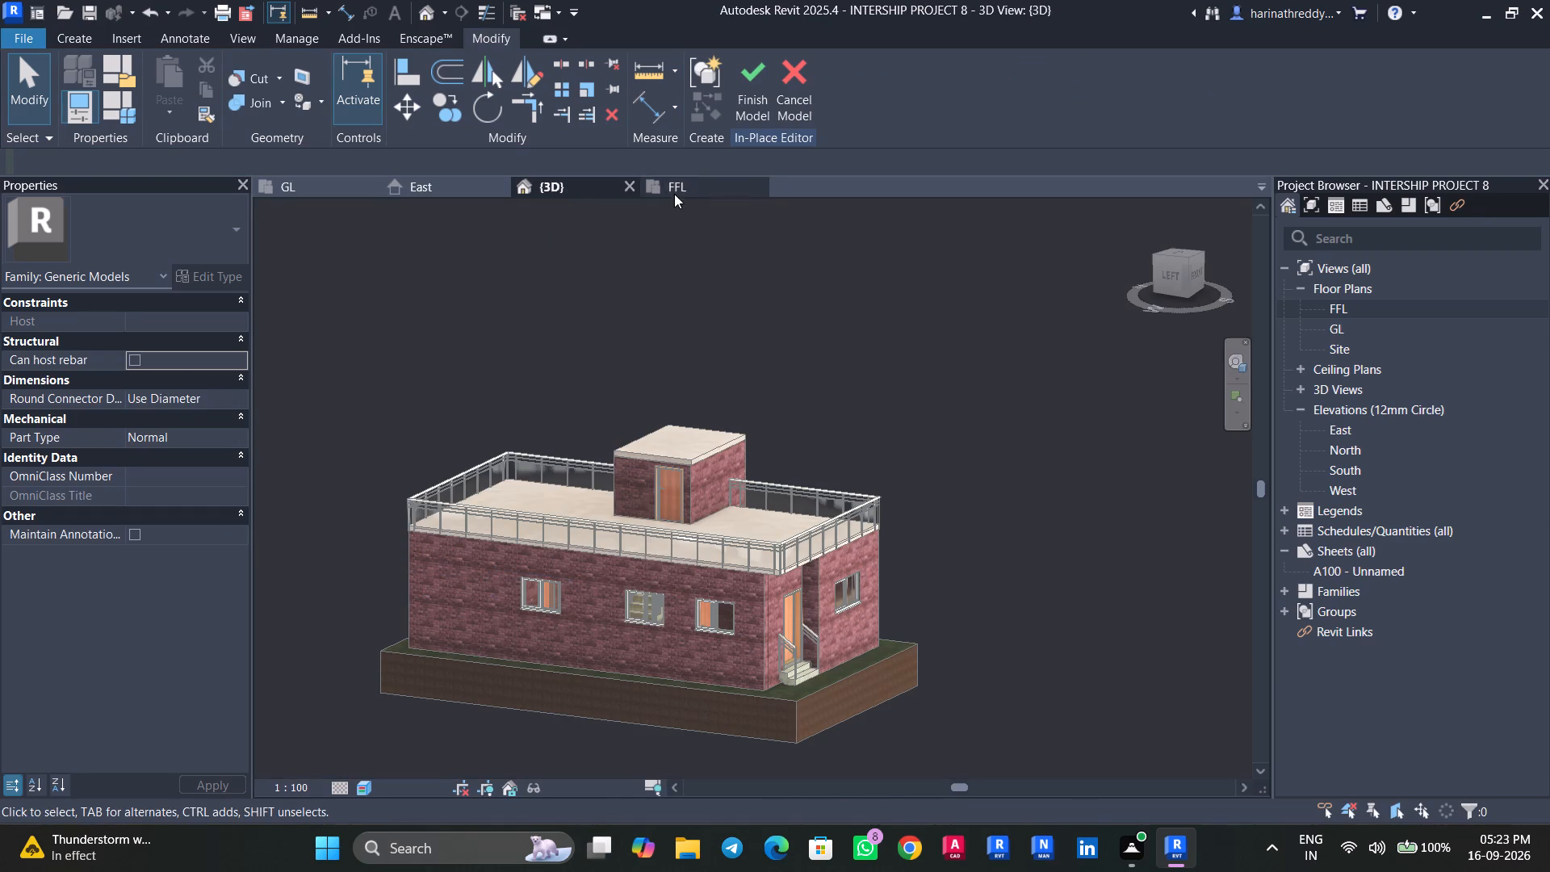
pyautogui.click(743, 104)
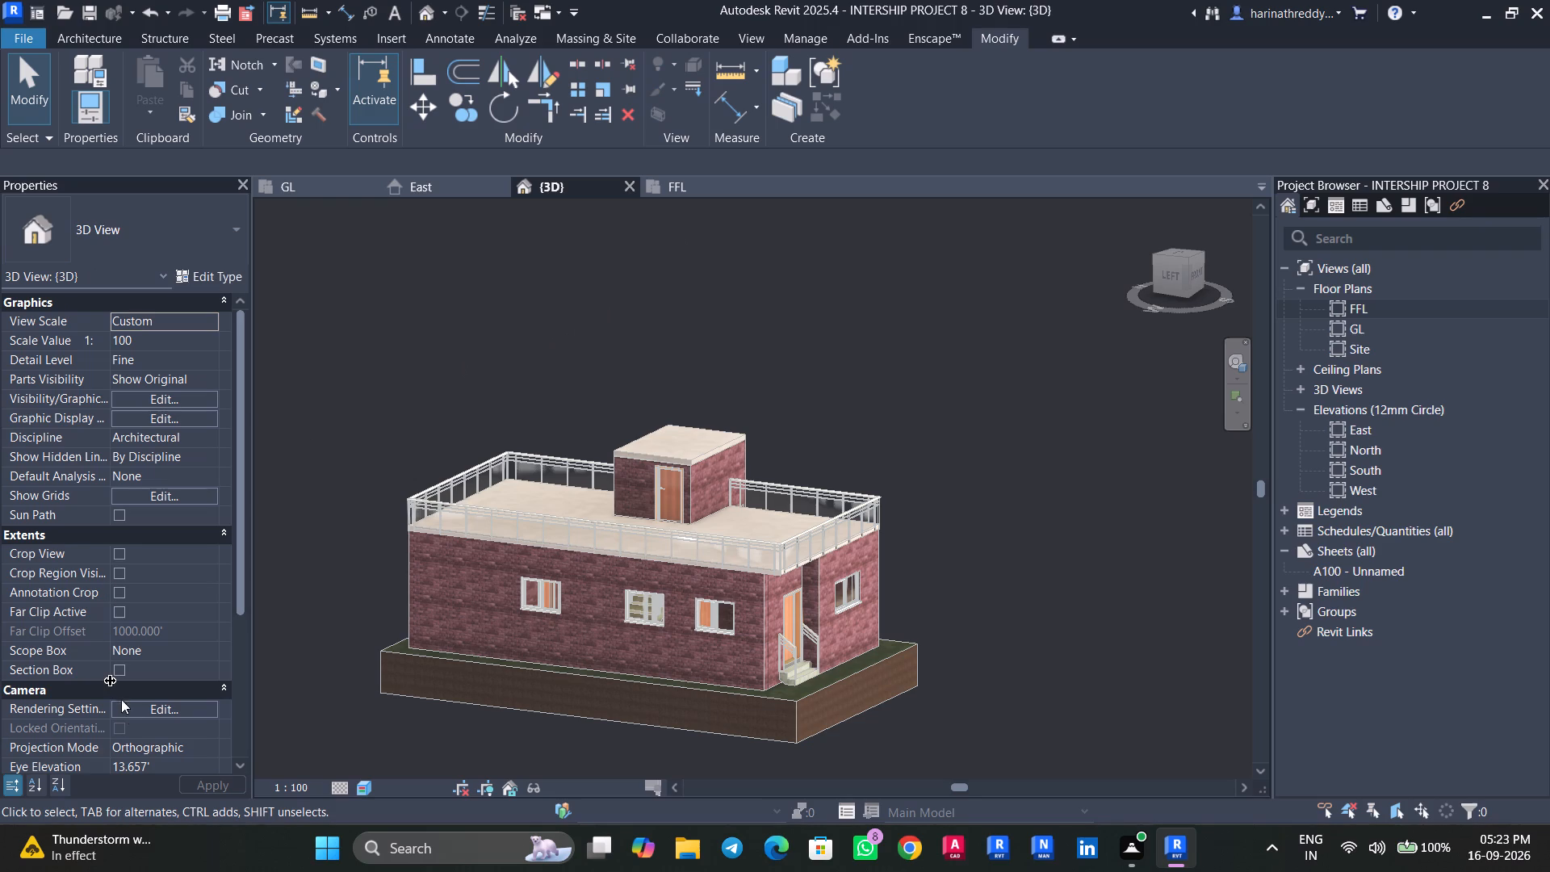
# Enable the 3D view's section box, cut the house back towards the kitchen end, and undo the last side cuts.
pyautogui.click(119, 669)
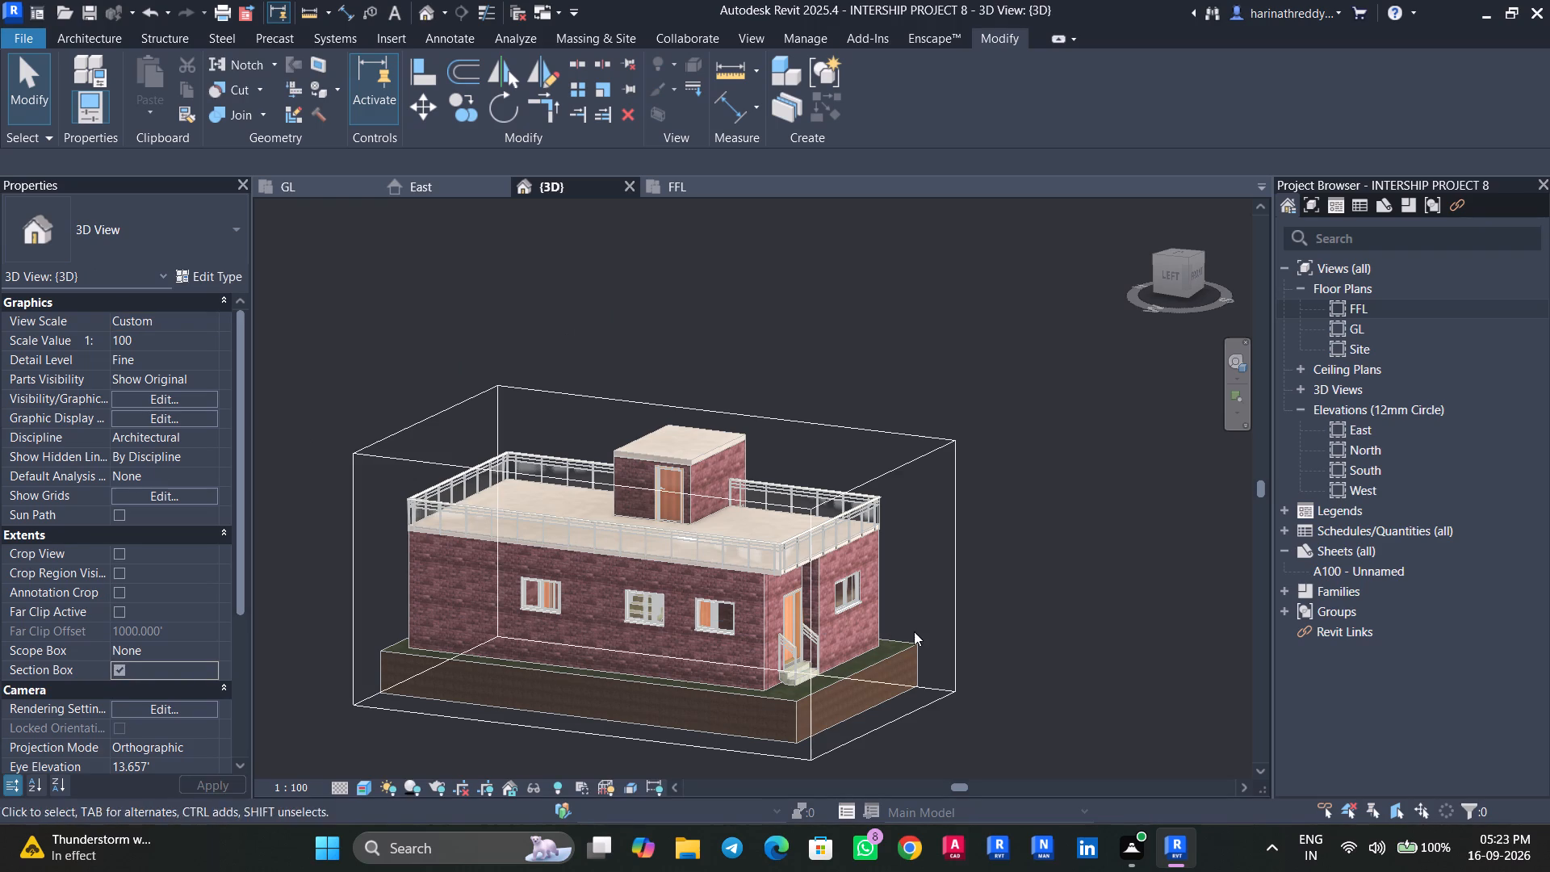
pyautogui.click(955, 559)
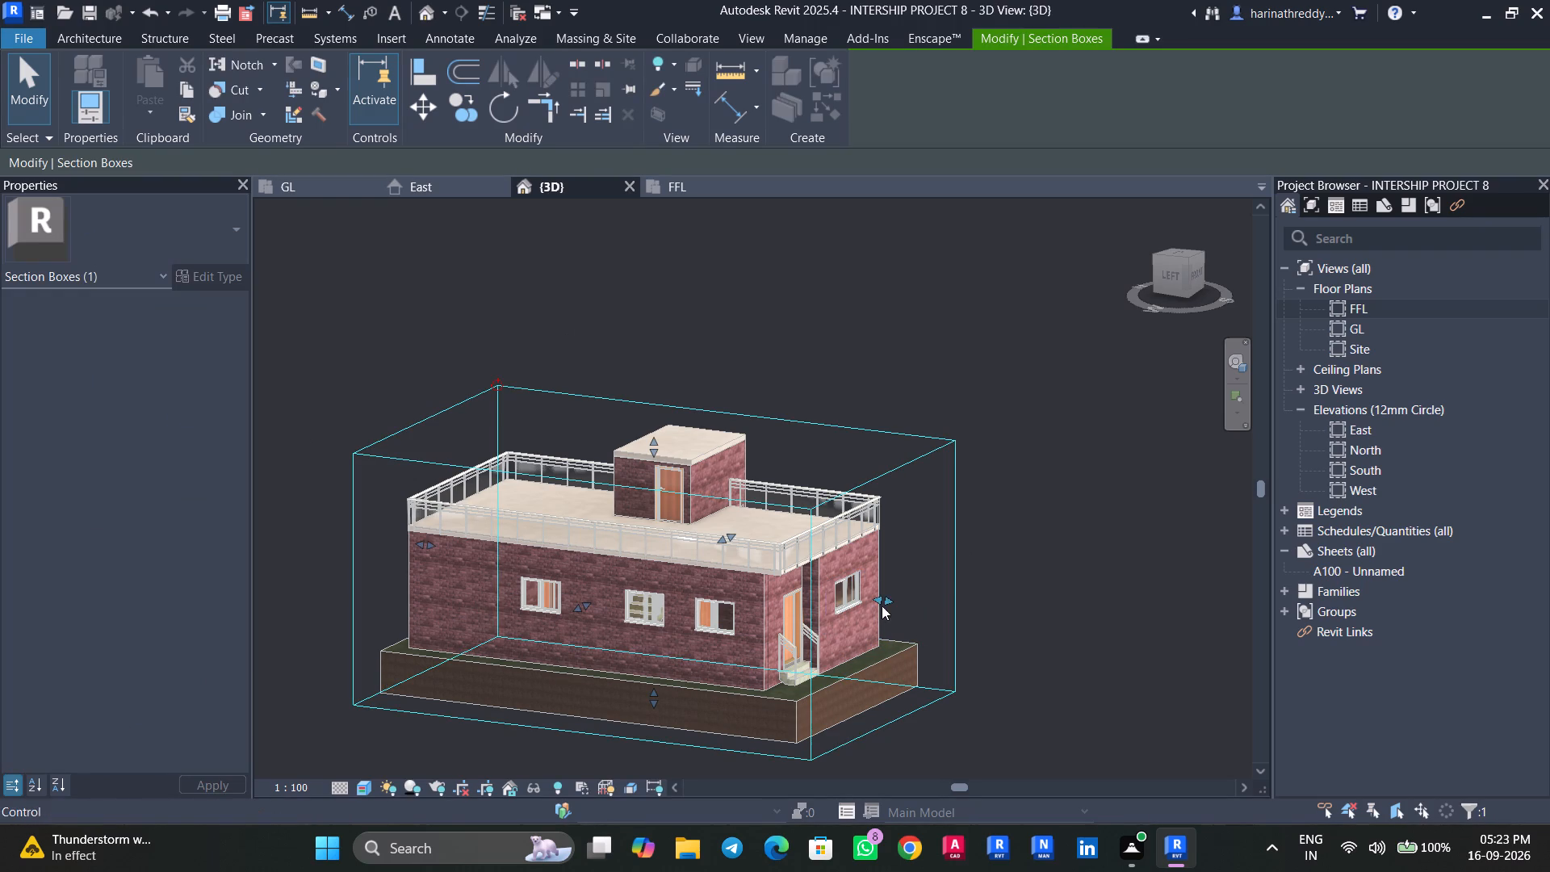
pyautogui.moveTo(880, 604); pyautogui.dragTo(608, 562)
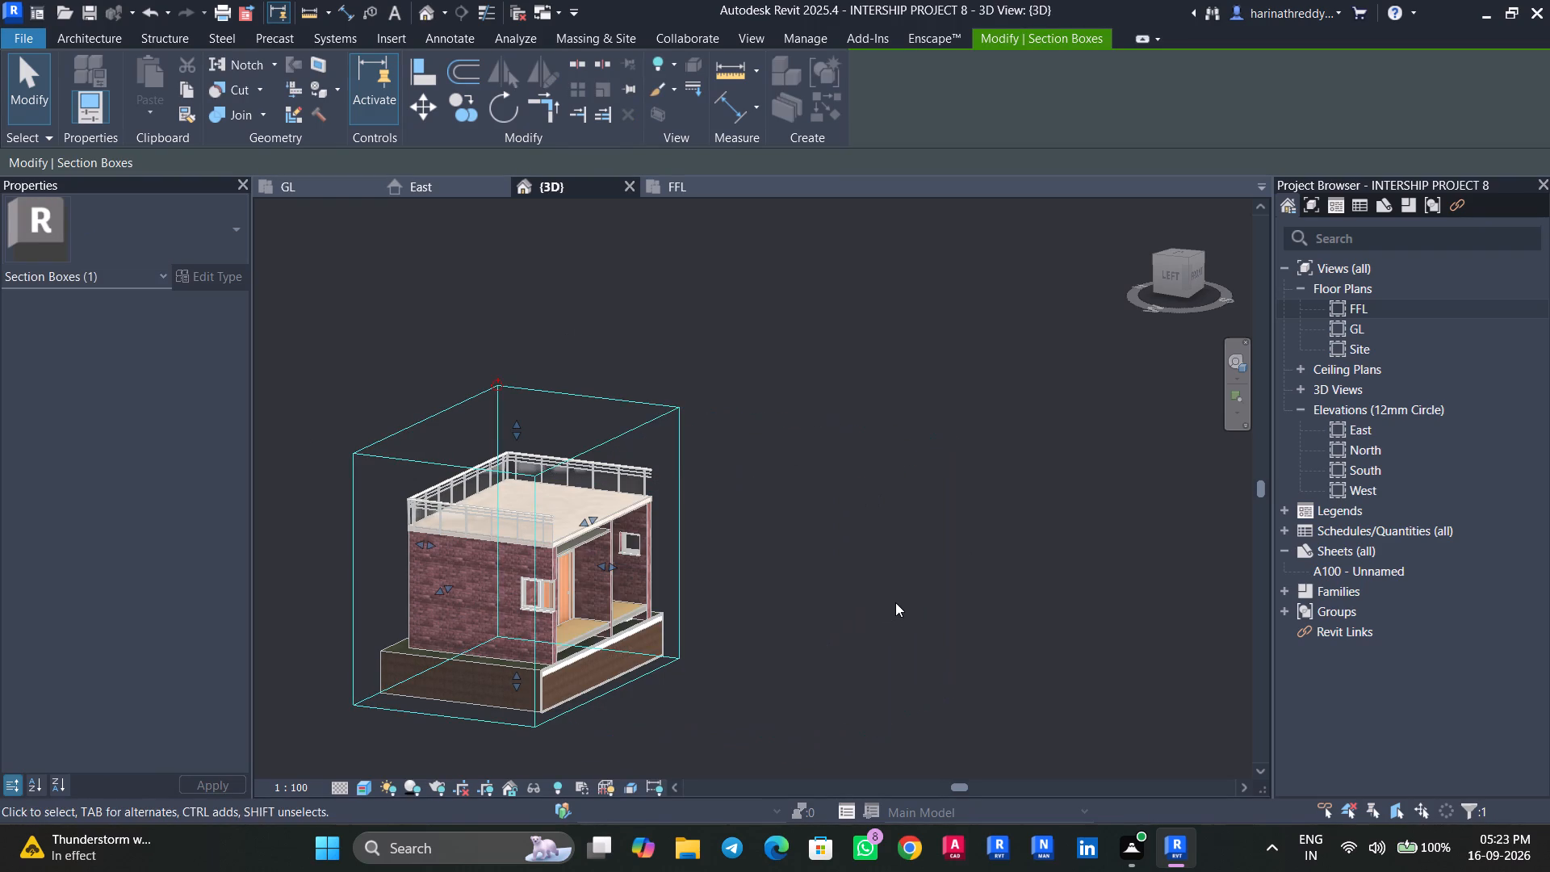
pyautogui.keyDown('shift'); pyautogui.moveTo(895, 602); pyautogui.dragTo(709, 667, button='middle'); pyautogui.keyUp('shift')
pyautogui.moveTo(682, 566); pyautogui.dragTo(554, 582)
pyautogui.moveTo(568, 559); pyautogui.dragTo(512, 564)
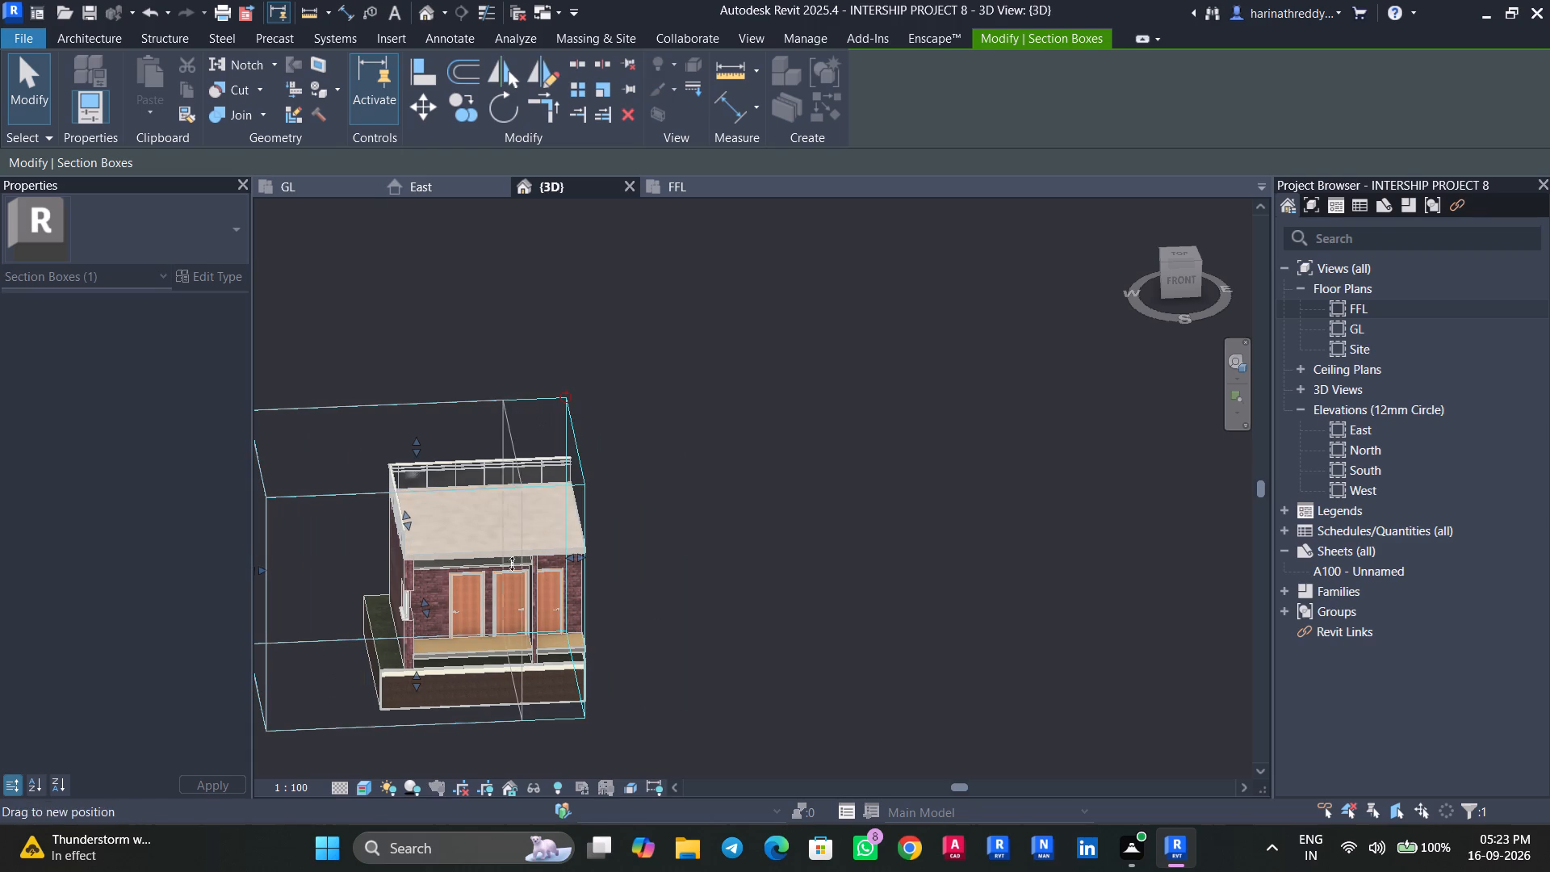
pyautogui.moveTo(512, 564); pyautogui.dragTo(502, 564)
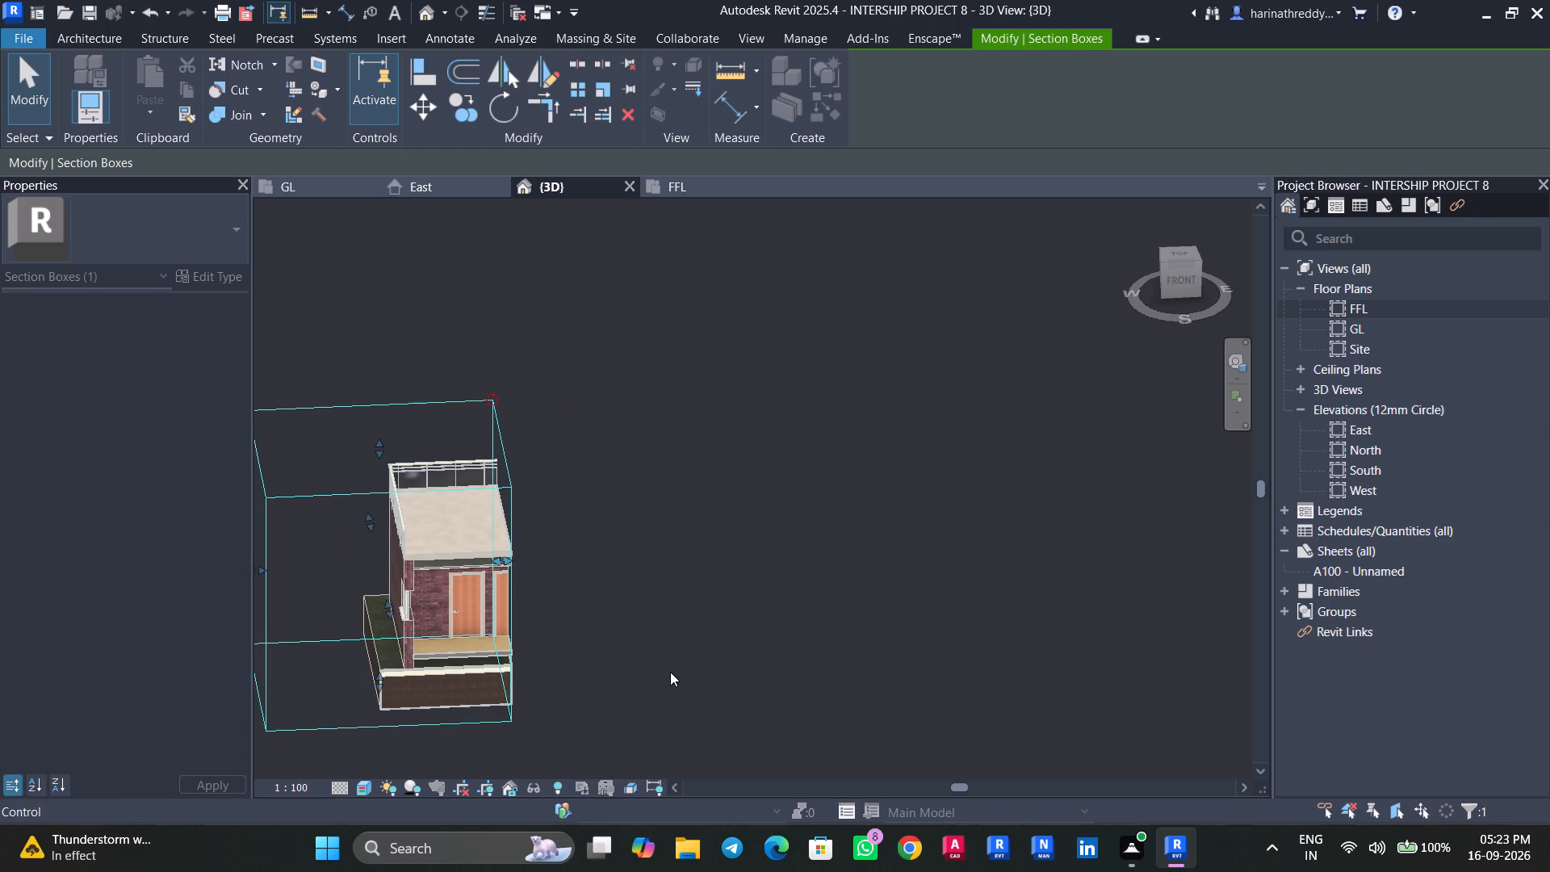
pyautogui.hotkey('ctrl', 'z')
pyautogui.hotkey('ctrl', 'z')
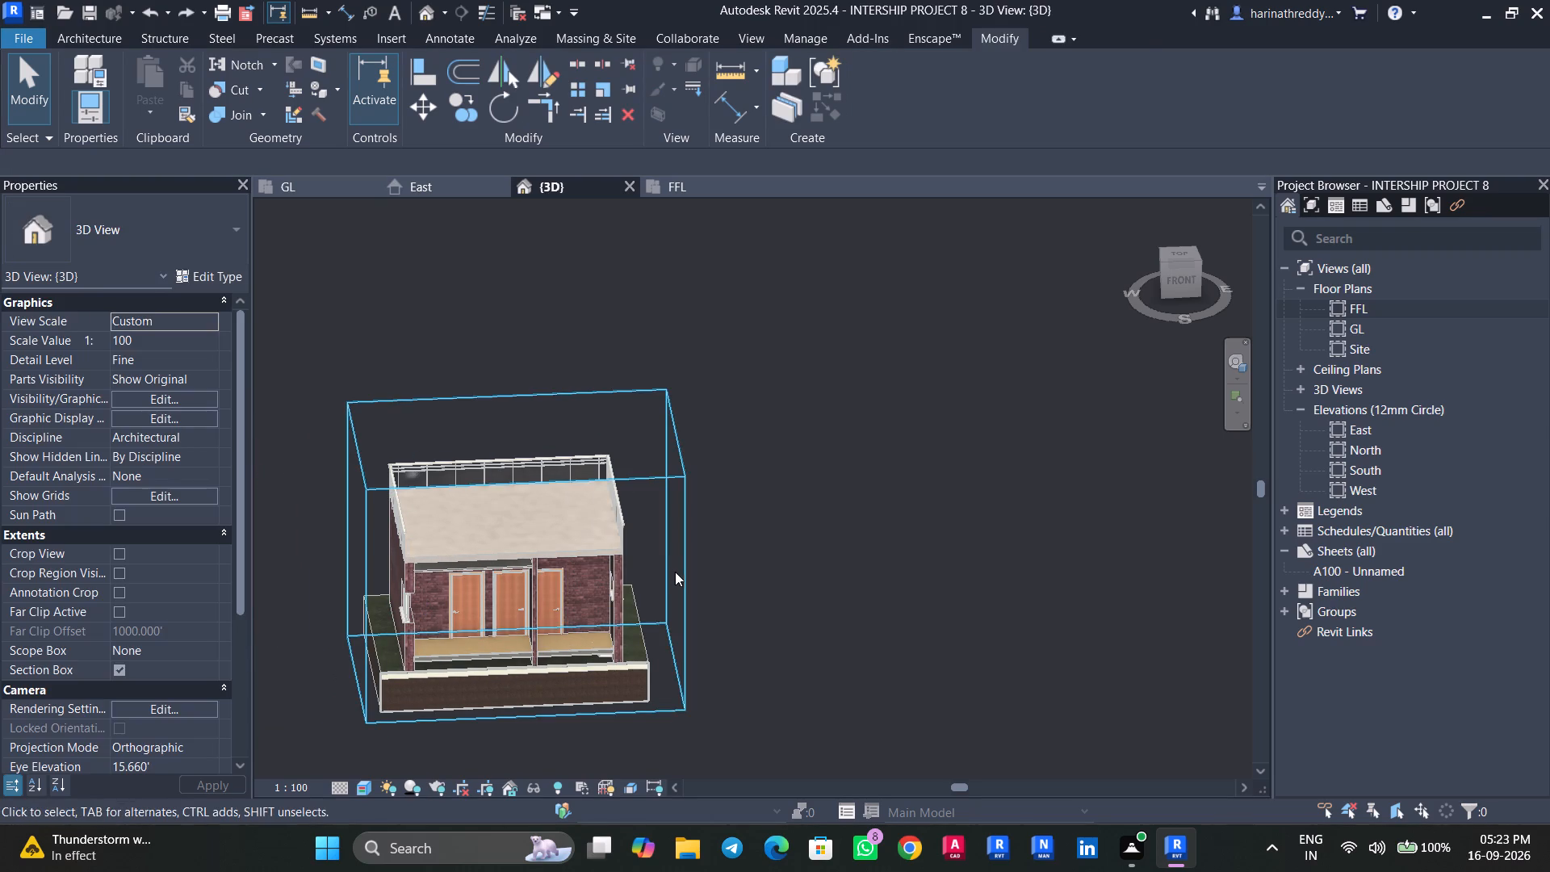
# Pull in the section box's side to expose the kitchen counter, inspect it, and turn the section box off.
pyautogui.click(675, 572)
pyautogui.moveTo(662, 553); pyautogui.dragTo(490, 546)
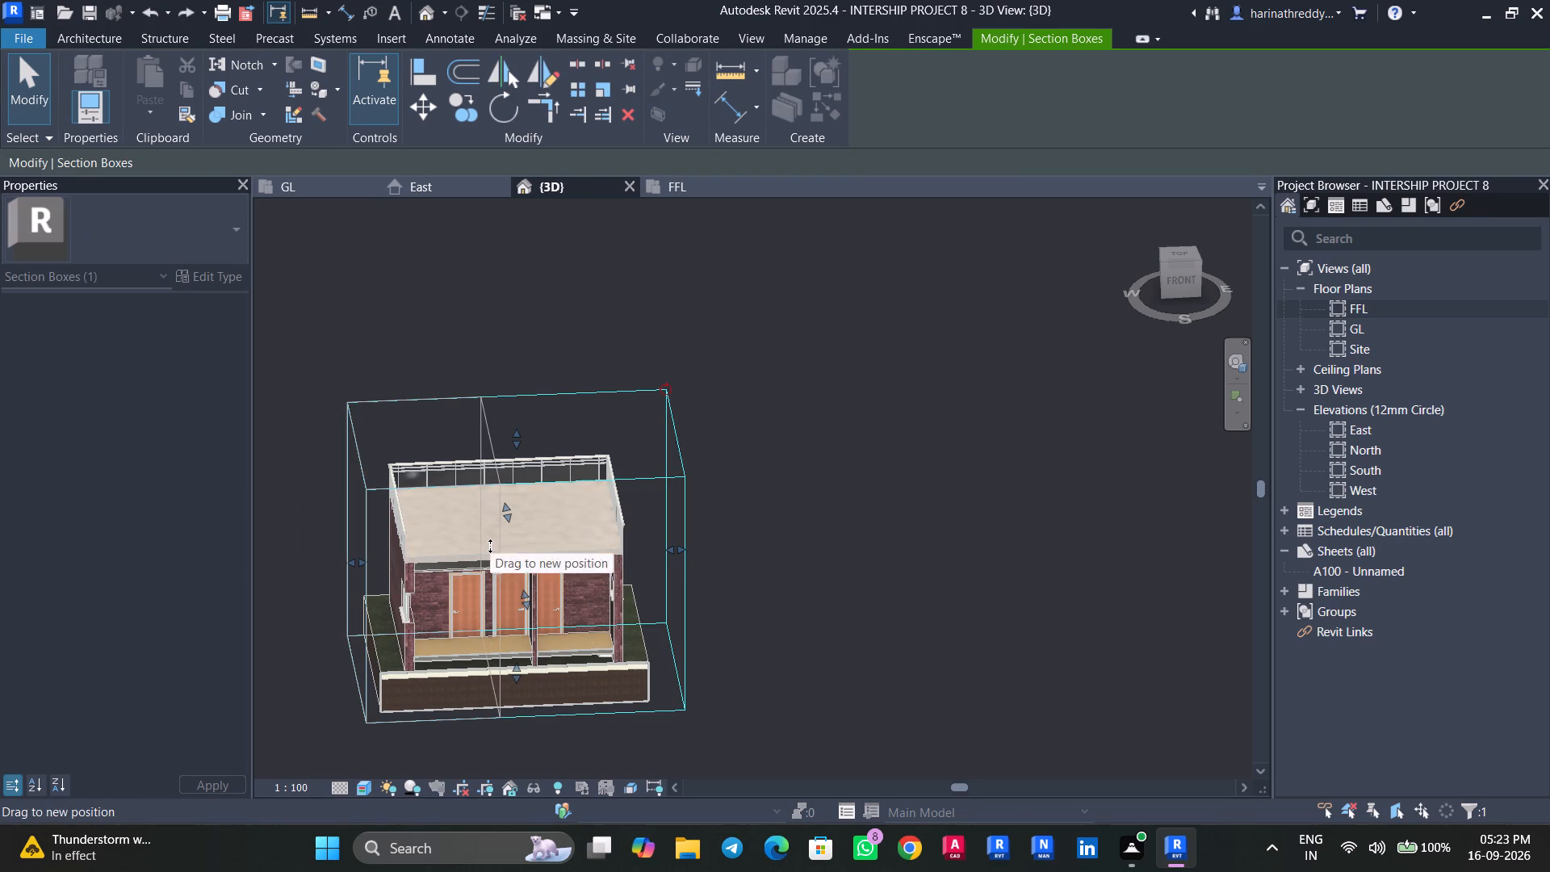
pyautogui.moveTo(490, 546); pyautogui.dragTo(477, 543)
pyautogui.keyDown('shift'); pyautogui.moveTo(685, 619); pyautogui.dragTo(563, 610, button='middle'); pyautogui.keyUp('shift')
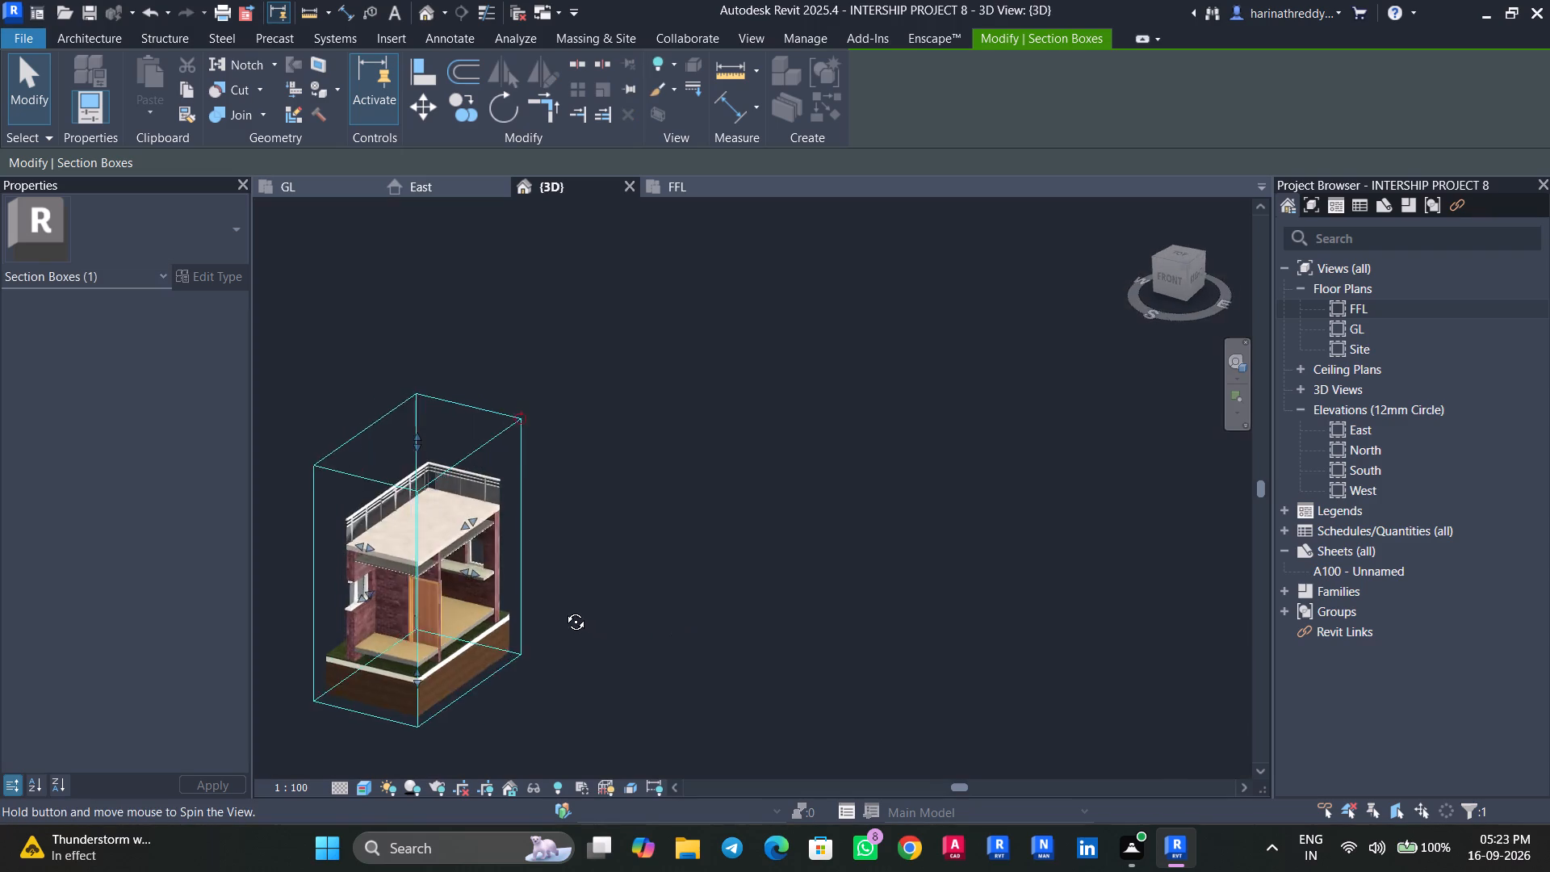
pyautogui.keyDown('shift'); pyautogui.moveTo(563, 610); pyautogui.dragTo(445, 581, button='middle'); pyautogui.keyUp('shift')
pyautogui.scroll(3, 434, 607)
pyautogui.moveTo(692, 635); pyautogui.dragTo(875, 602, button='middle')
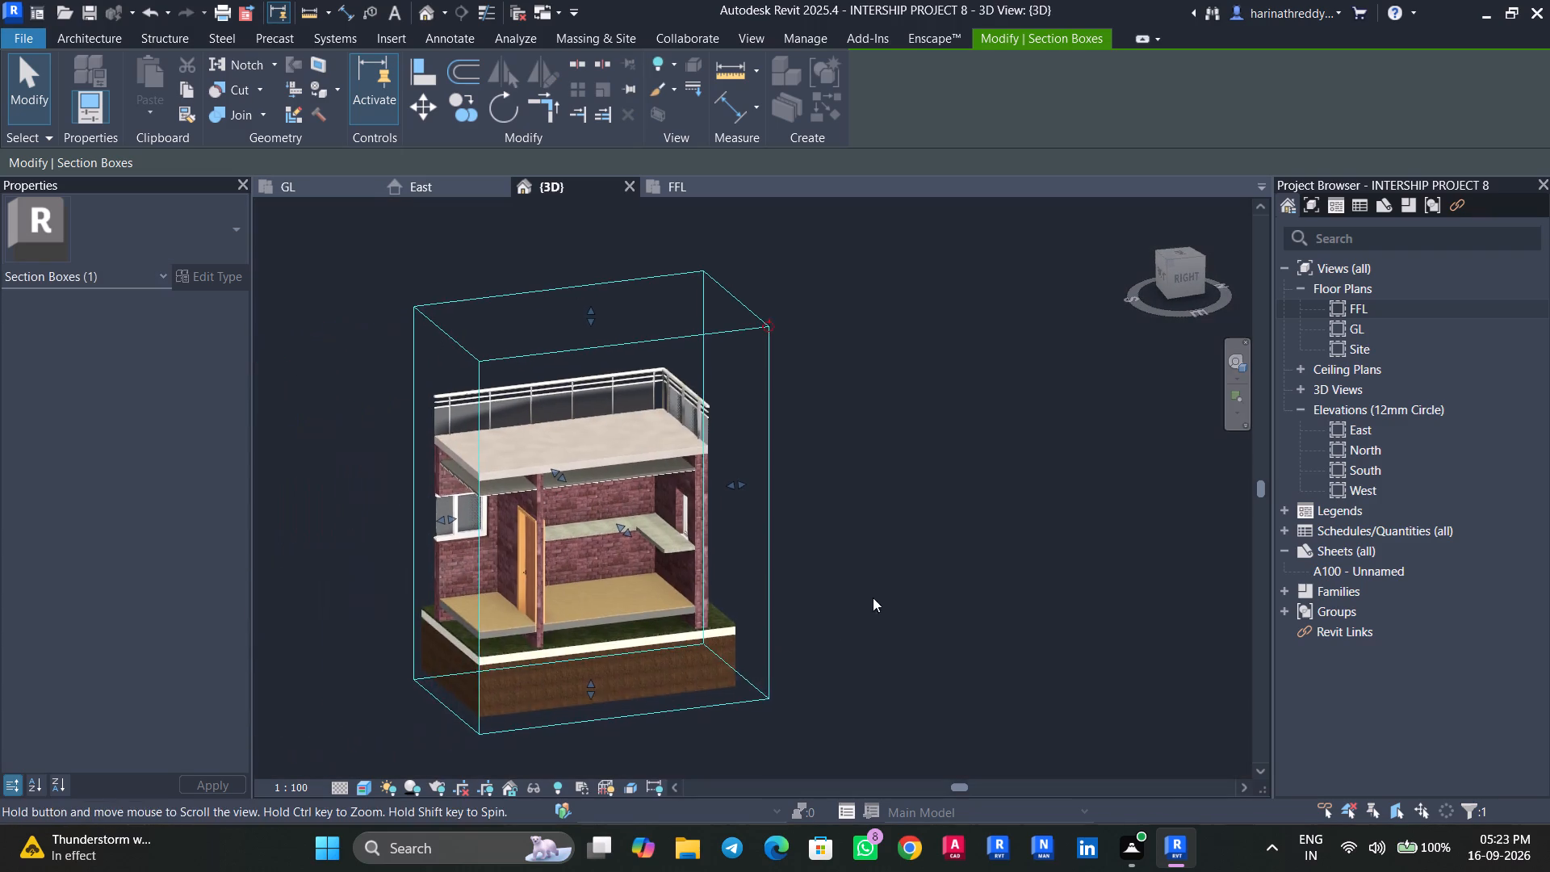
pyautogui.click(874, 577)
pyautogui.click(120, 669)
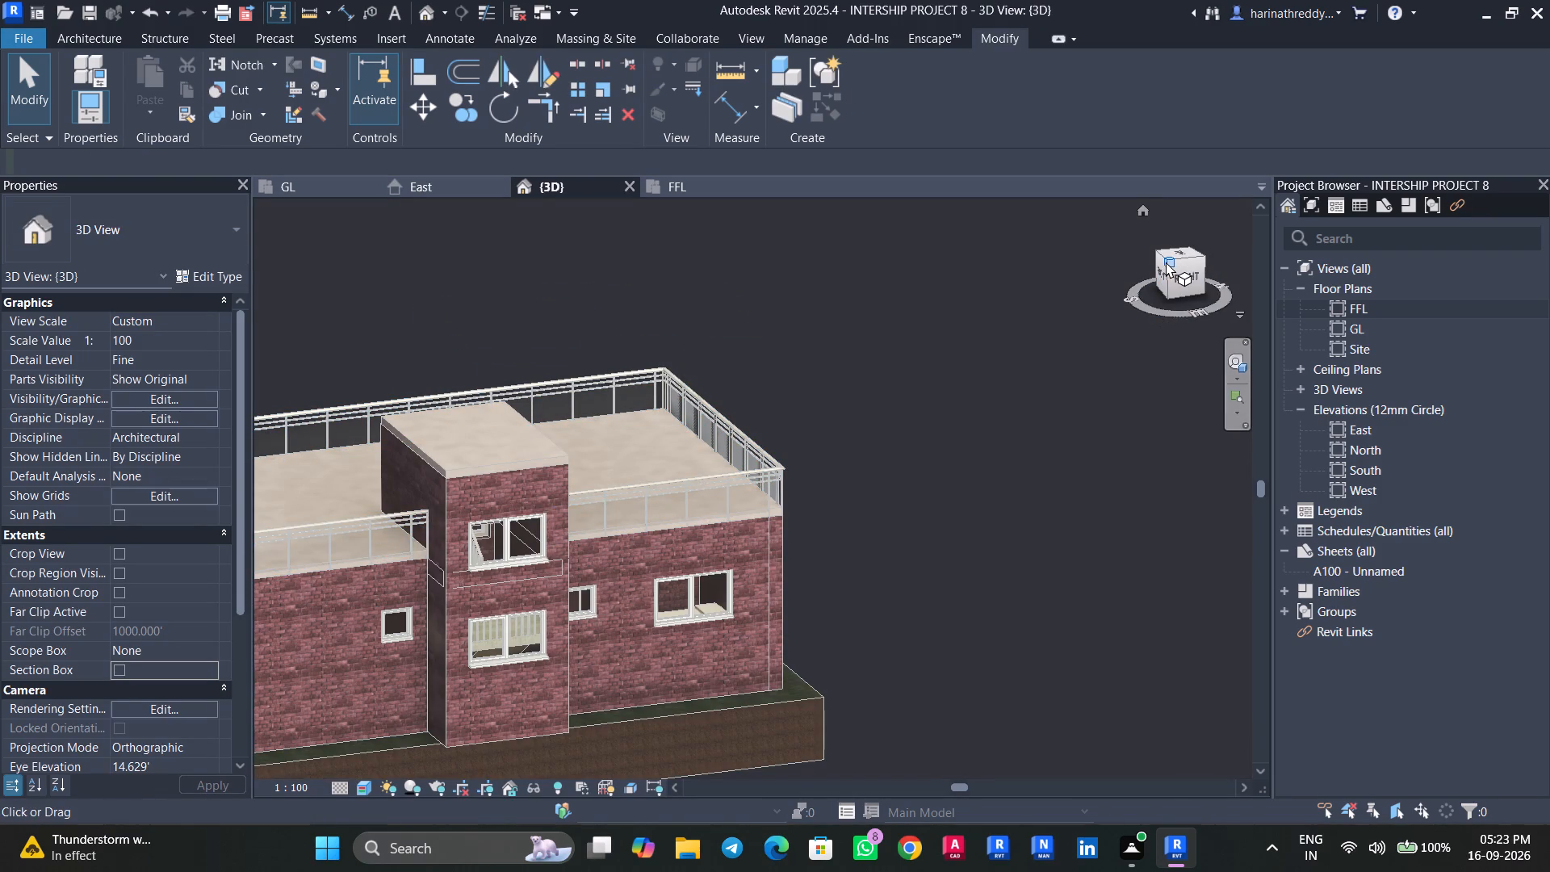
# Orient the 3D view to Floor Plan: GL and examine the kitchen counter within the cut-open house.
pyautogui.click(1167, 262)
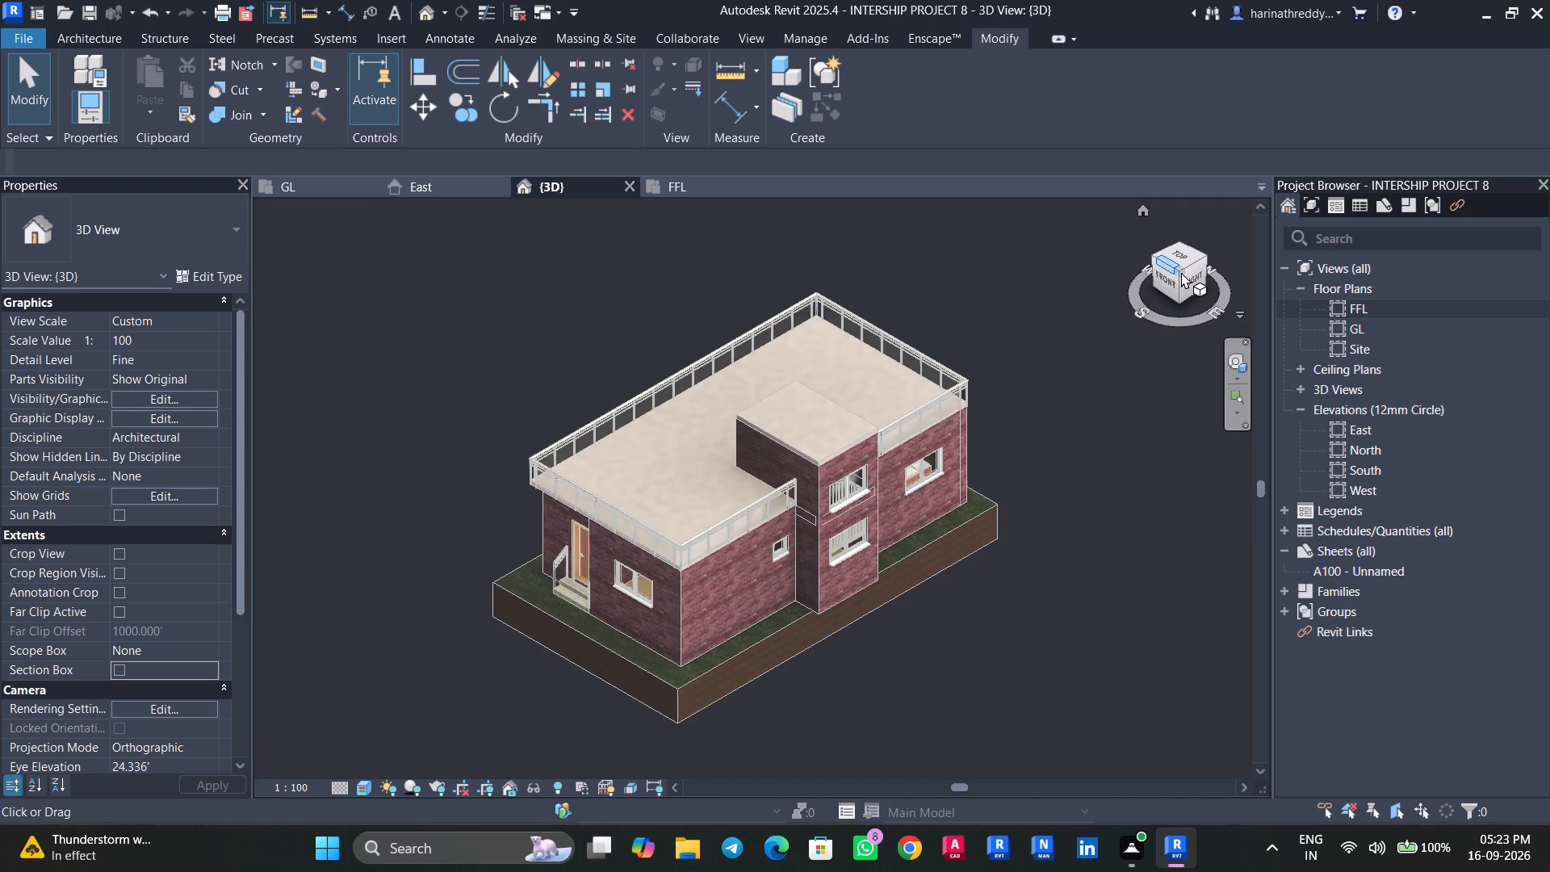
pyautogui.rightClick(1182, 272)
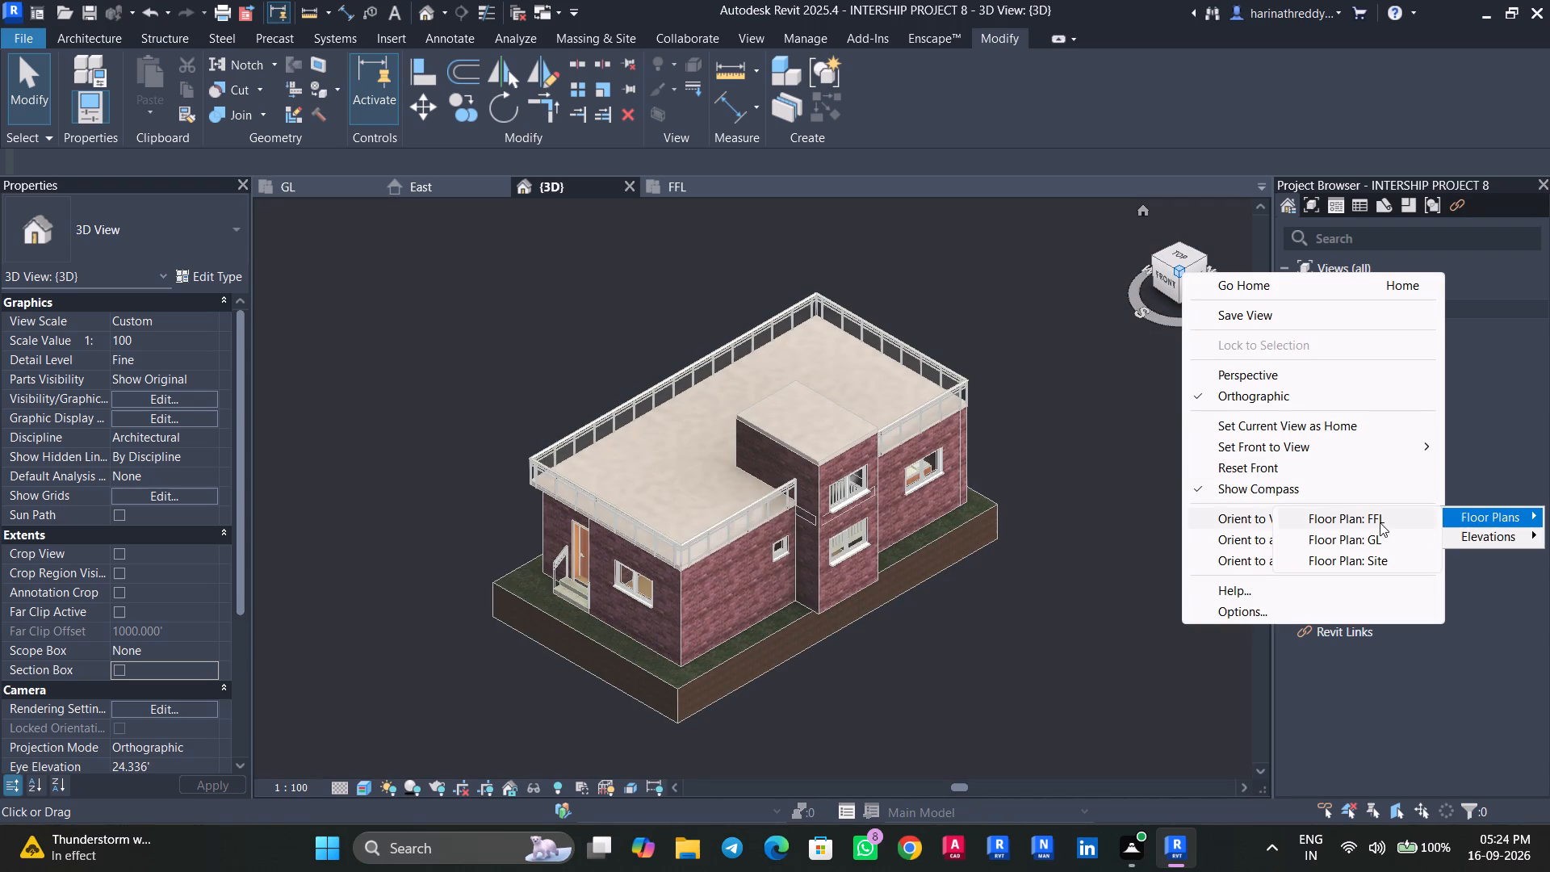
pyautogui.click(1385, 541)
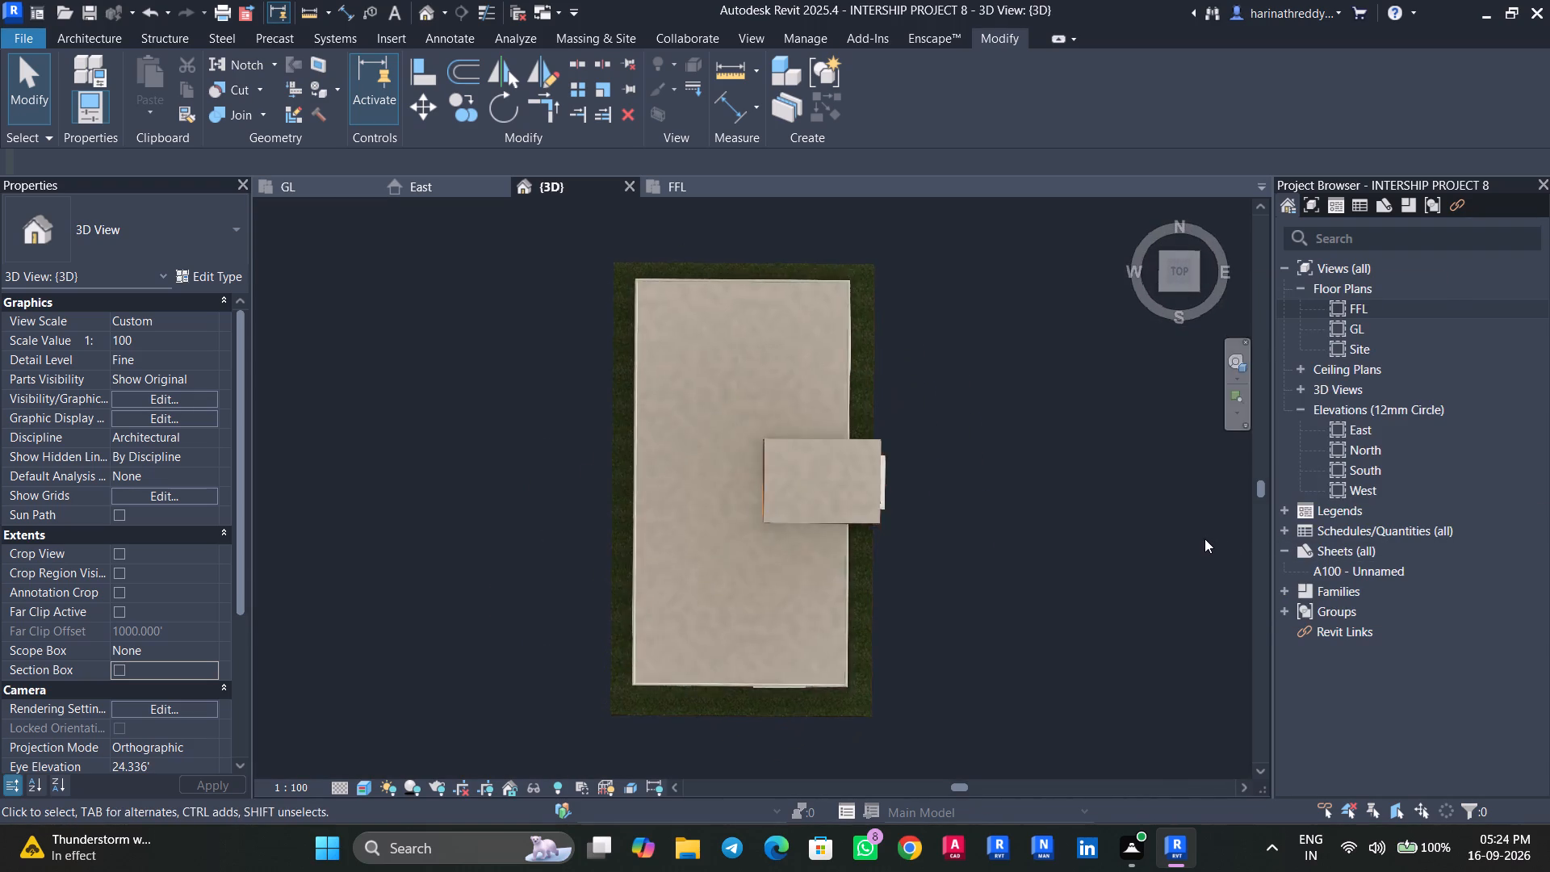
pyautogui.scroll(1, 1096, 660)
pyautogui.keyDown('shift'); pyautogui.moveTo(1090, 673); pyautogui.dragTo(1041, 316, button='middle'); pyautogui.keyUp('shift')
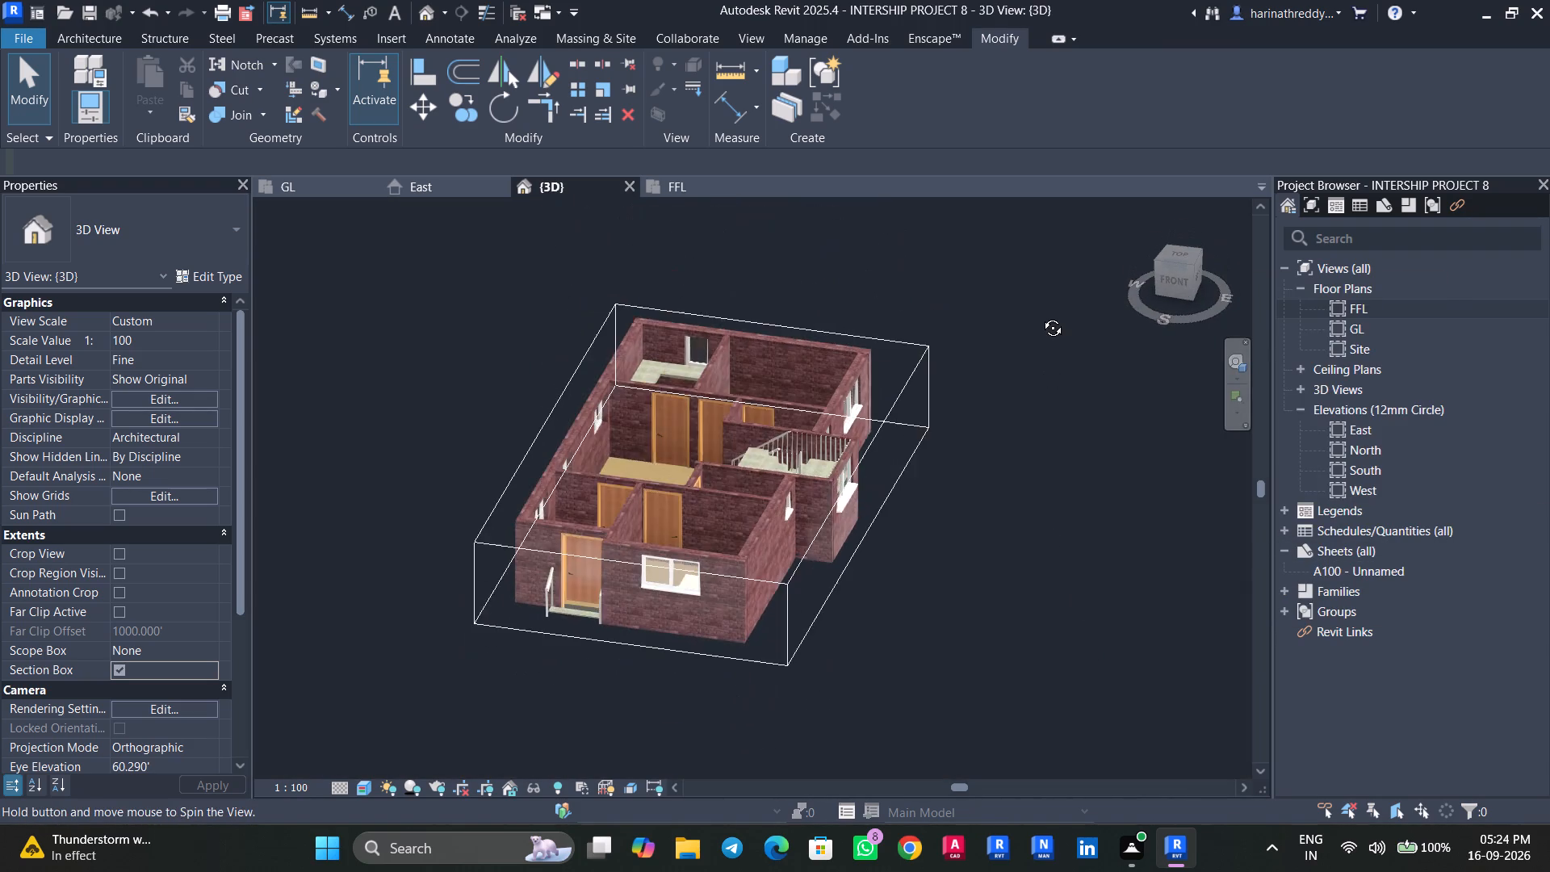
pyautogui.keyDown('shift'); pyautogui.moveTo(1041, 316); pyautogui.dragTo(1041, 315, button='middle'); pyautogui.keyUp('shift')
pyautogui.scroll(2, 684, 355)
pyautogui.scroll(-1, 683, 354)
pyautogui.scroll(11, 683, 354)
pyautogui.scroll(2, 635, 421)
pyautogui.scroll(-3, 635, 421)
pyautogui.keyDown('shift'); pyautogui.moveTo(639, 420); pyautogui.dragTo(484, 464, button='middle'); pyautogui.keyUp('shift')
pyautogui.scroll(-3, 702, 535)
pyautogui.moveTo(707, 539); pyautogui.dragTo(442, 557, button='middle')
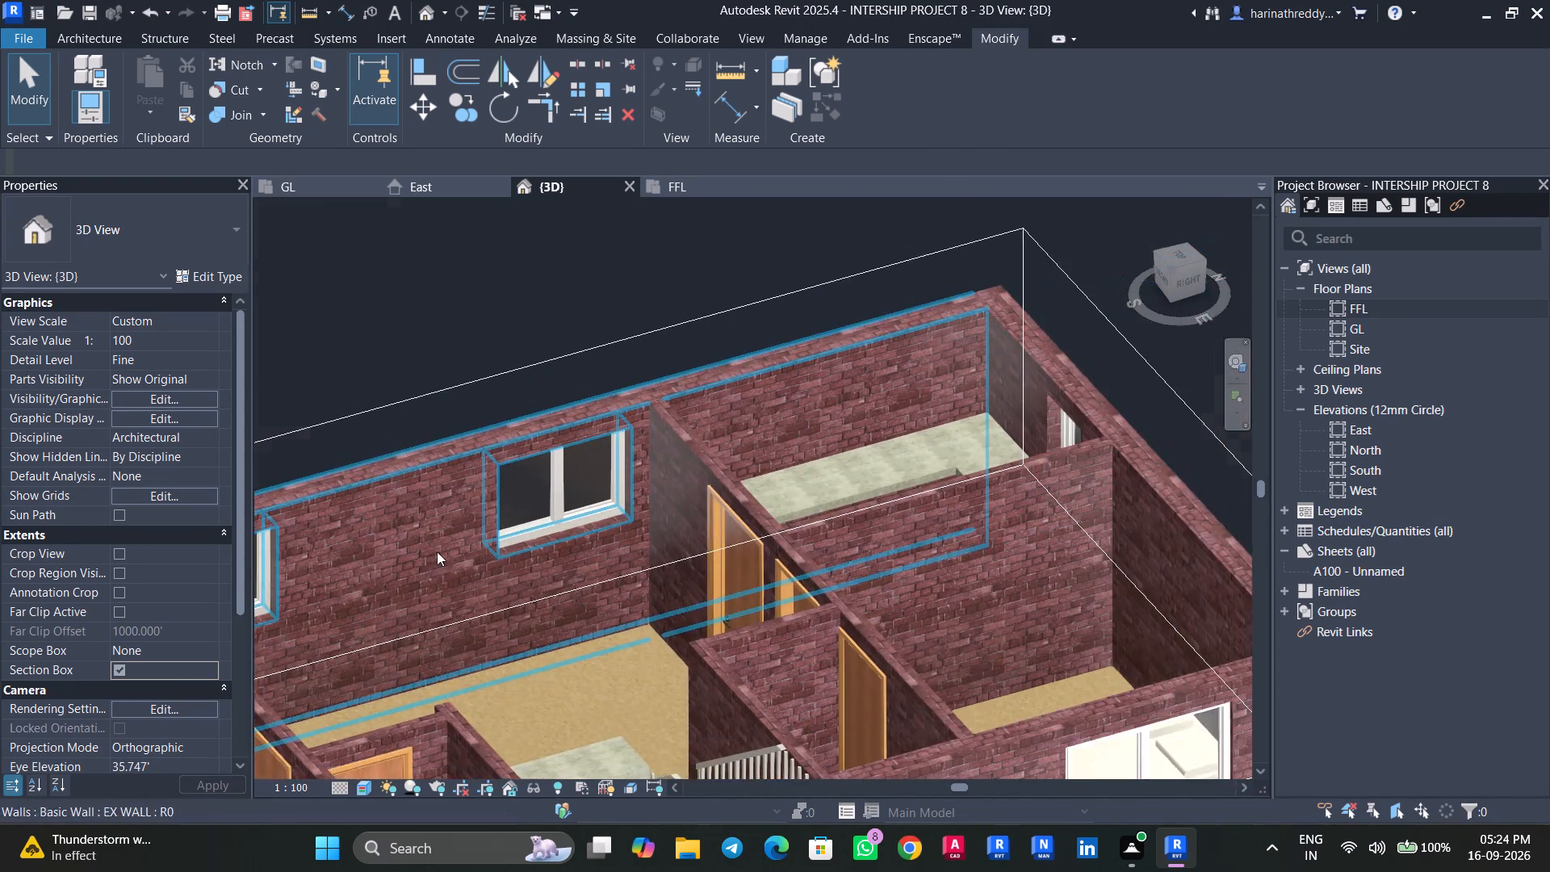
# In the GL plan, place a 965x500x230mm High_Low_Dbl-Sink_Kitchen_w-Drainboard_2 on the sink symbol beside the kitchen window.
pyautogui.click(314, 196)
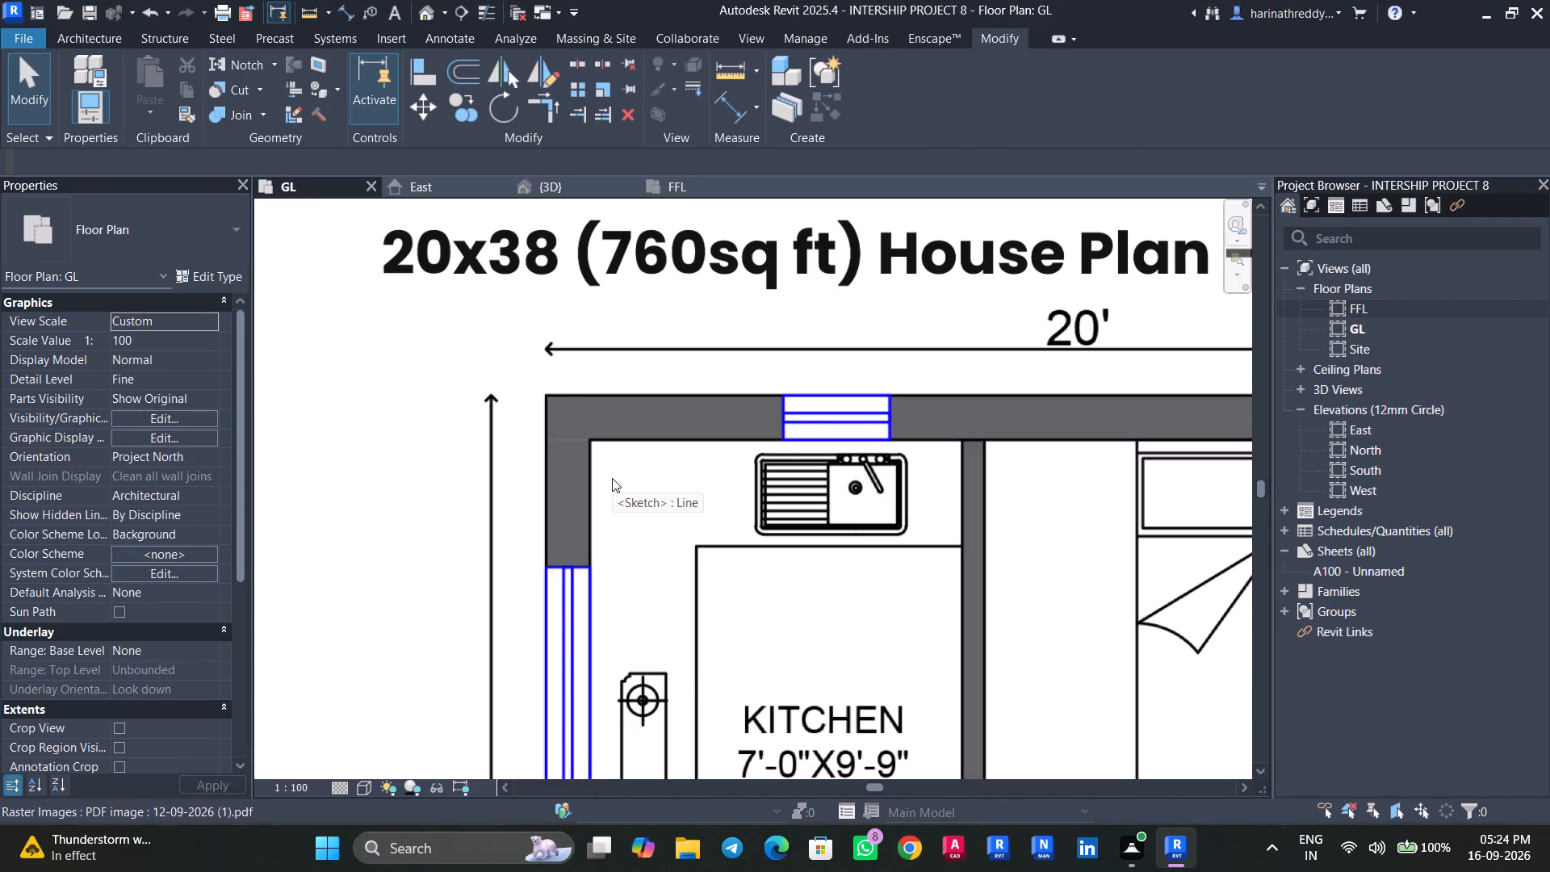
pyautogui.press('c')
pyautogui.press('m')
pyautogui.click(61, 240)
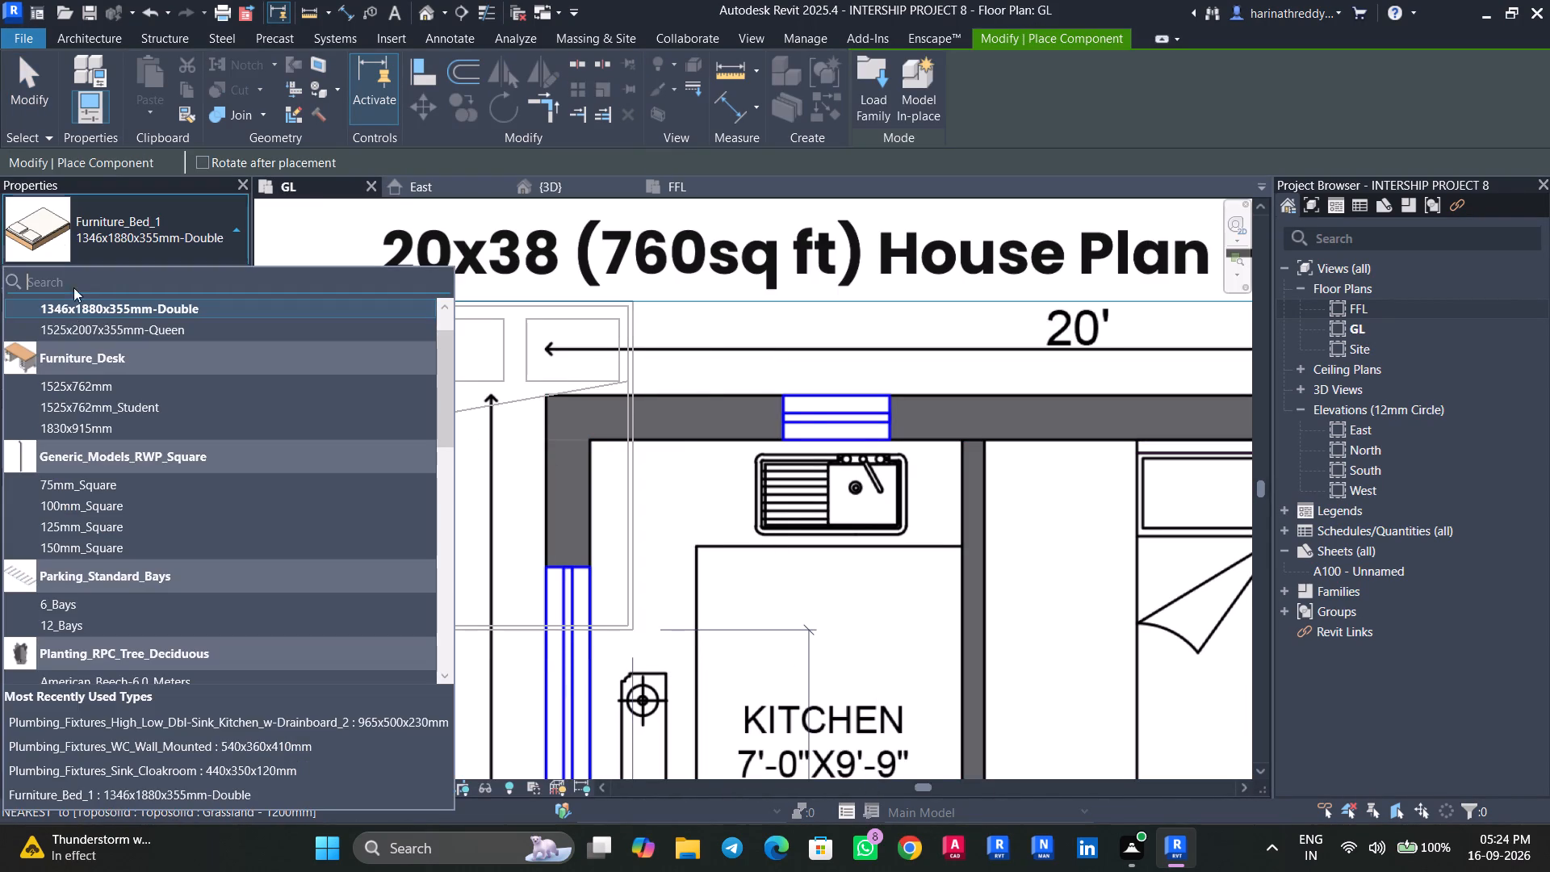
pyautogui.scroll(4, 86, 437)
pyautogui.scroll(-7, 86, 437)
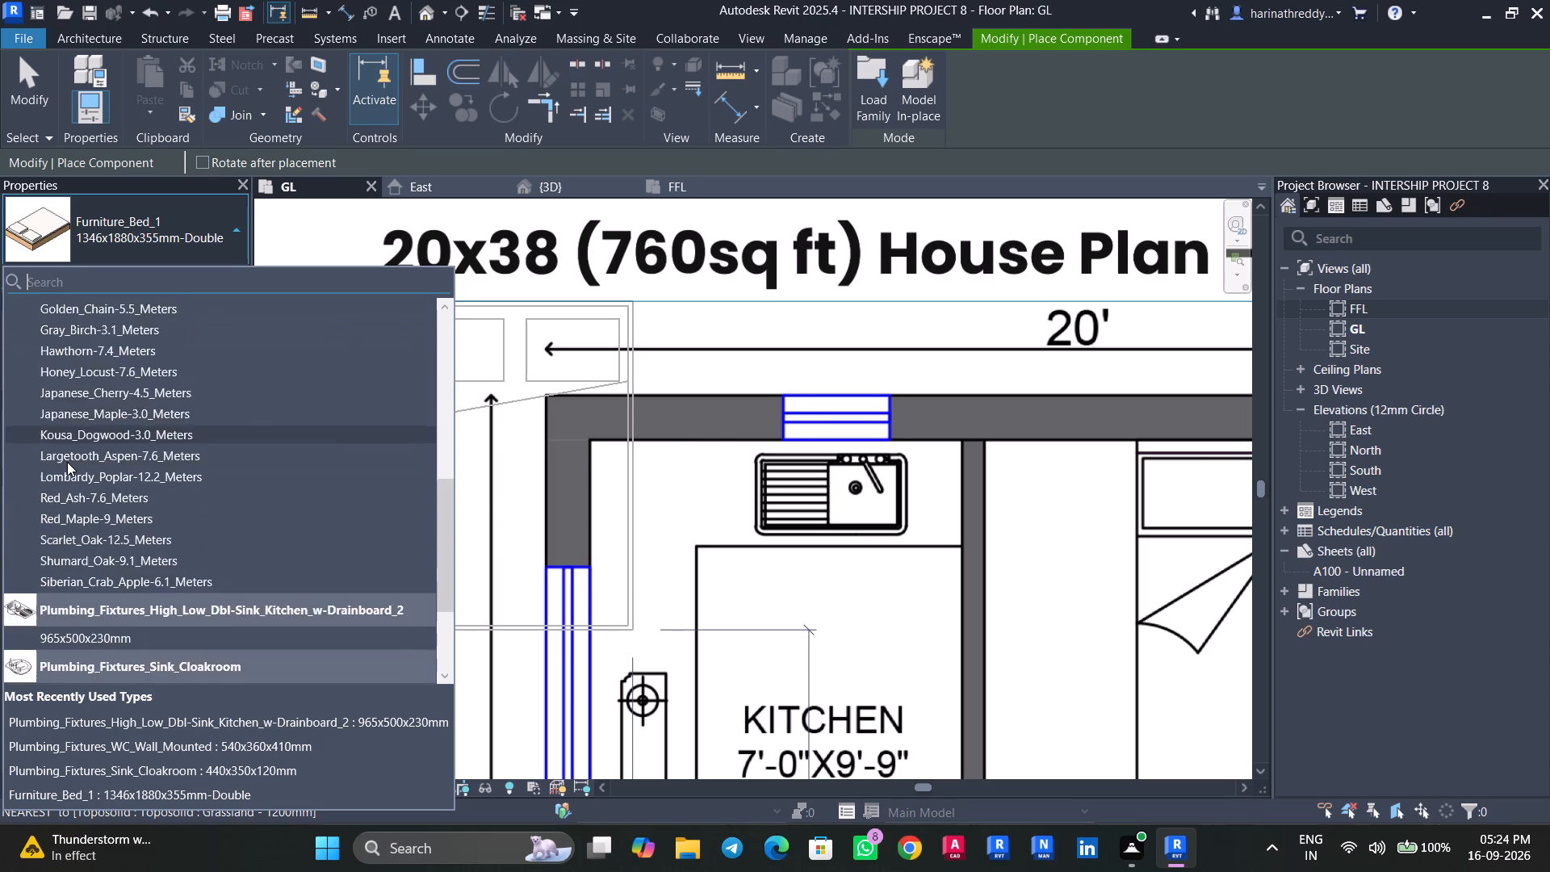
pyautogui.scroll(-4, 68, 463)
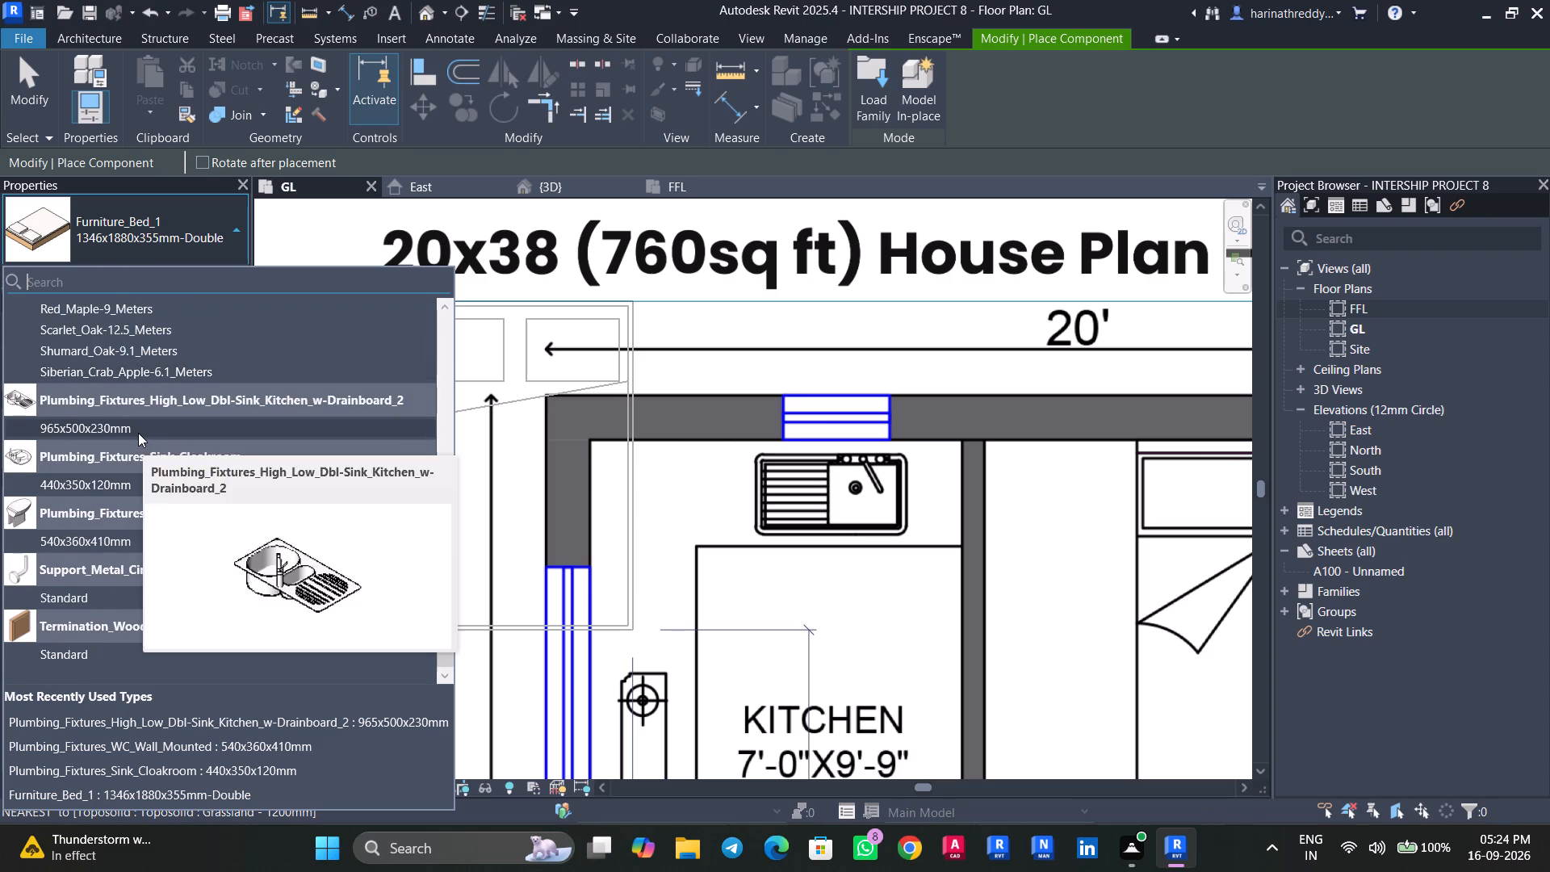
pyautogui.click(137, 431)
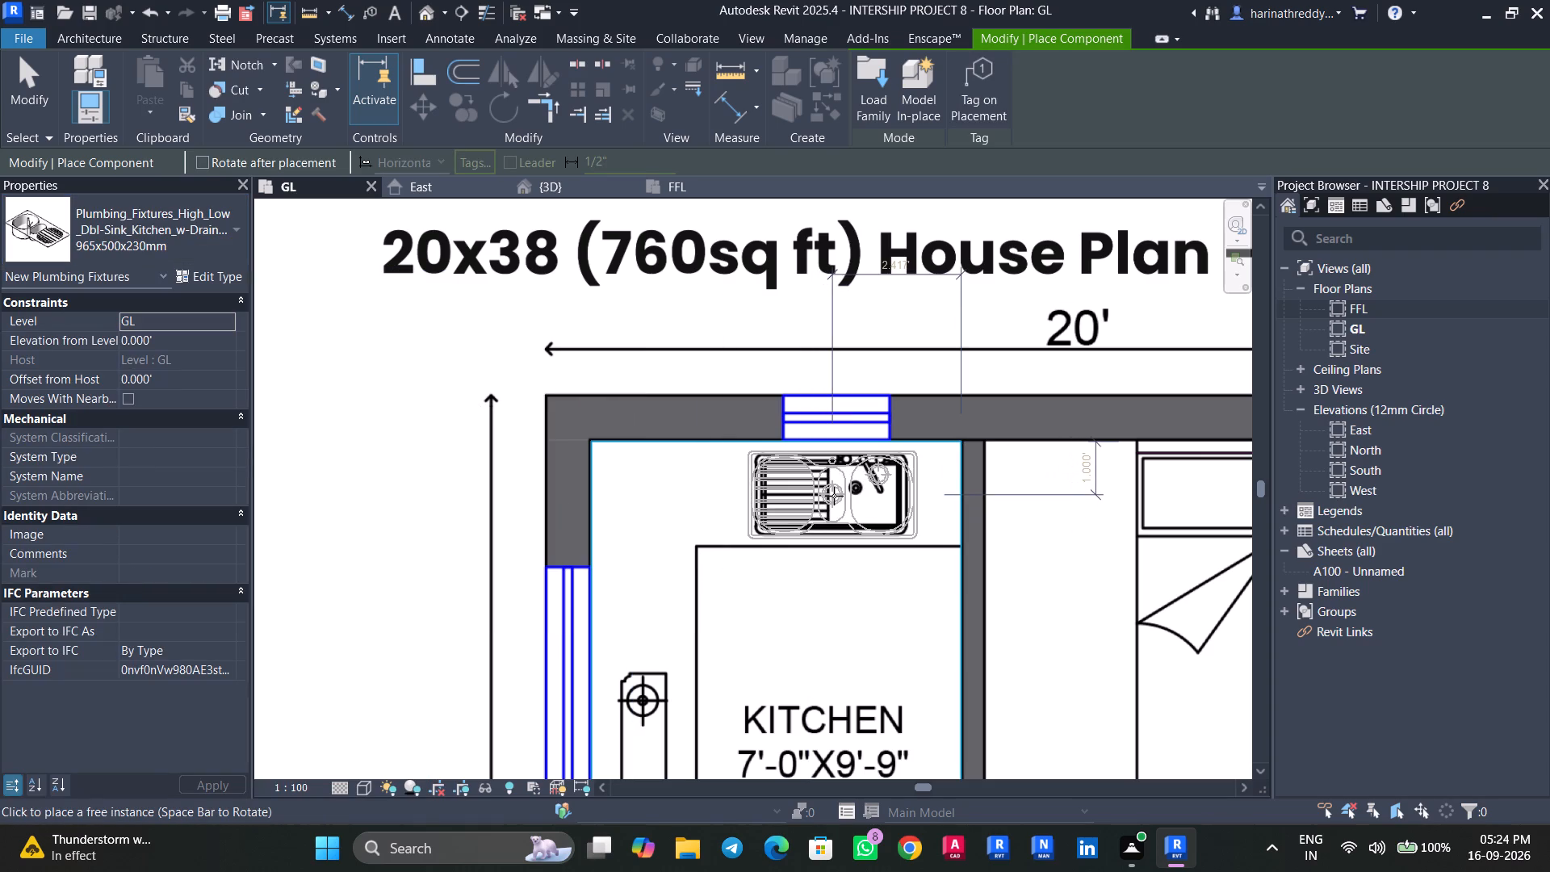
pyautogui.click(834, 496)
pyautogui.press('Escape')
pyautogui.press('Escape')
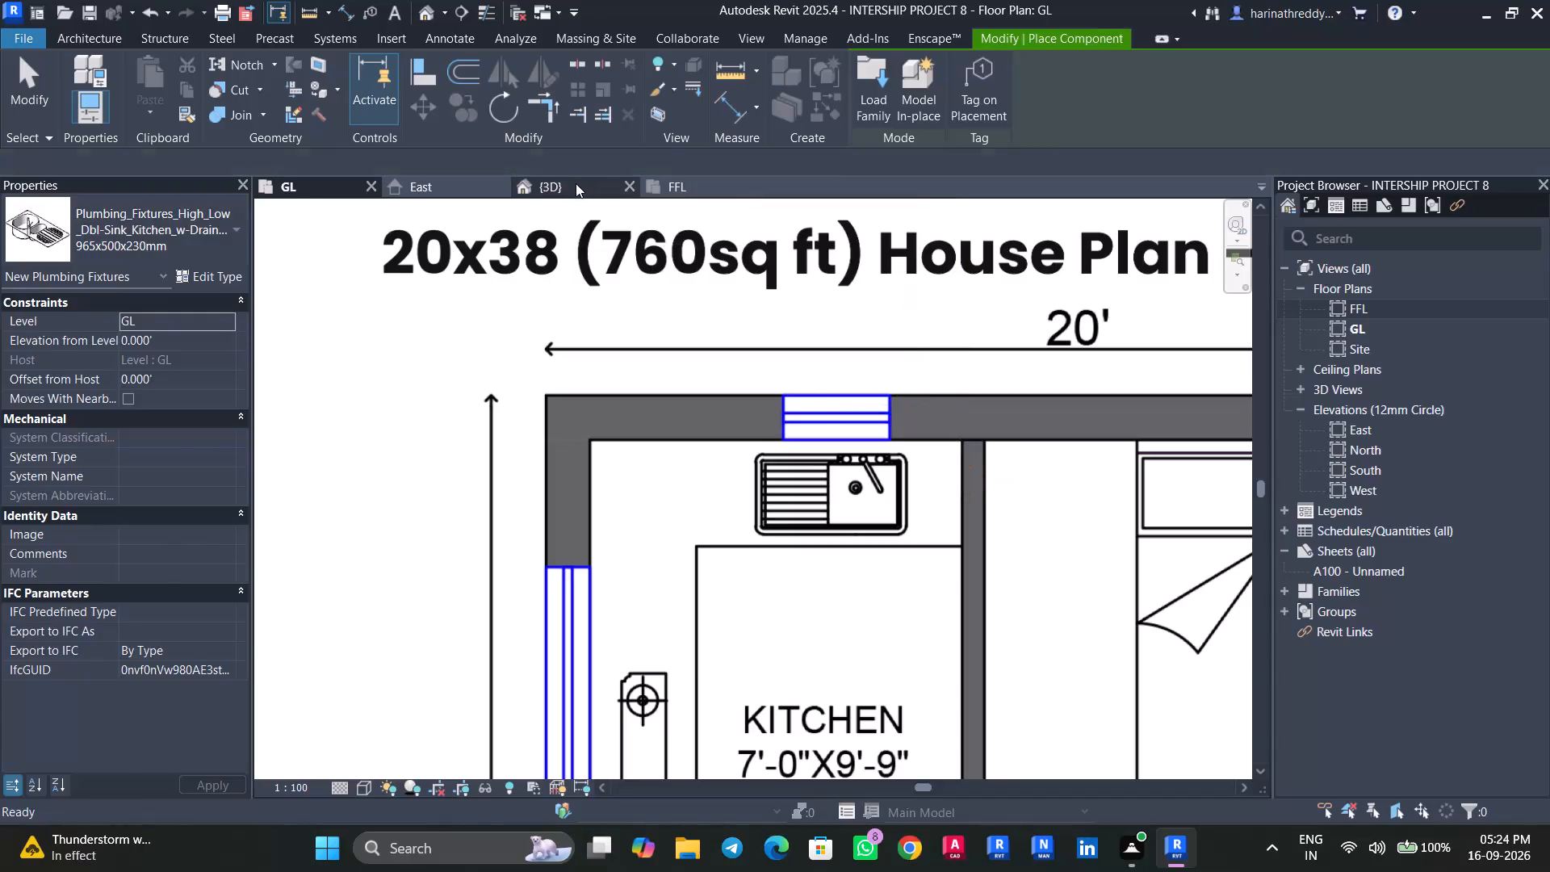
# In the 3D view, raise the kitchen sink onto the counter, trying Elevation from Level 1' and 1.5' before setting 1.8'.
pyautogui.click(571, 187)
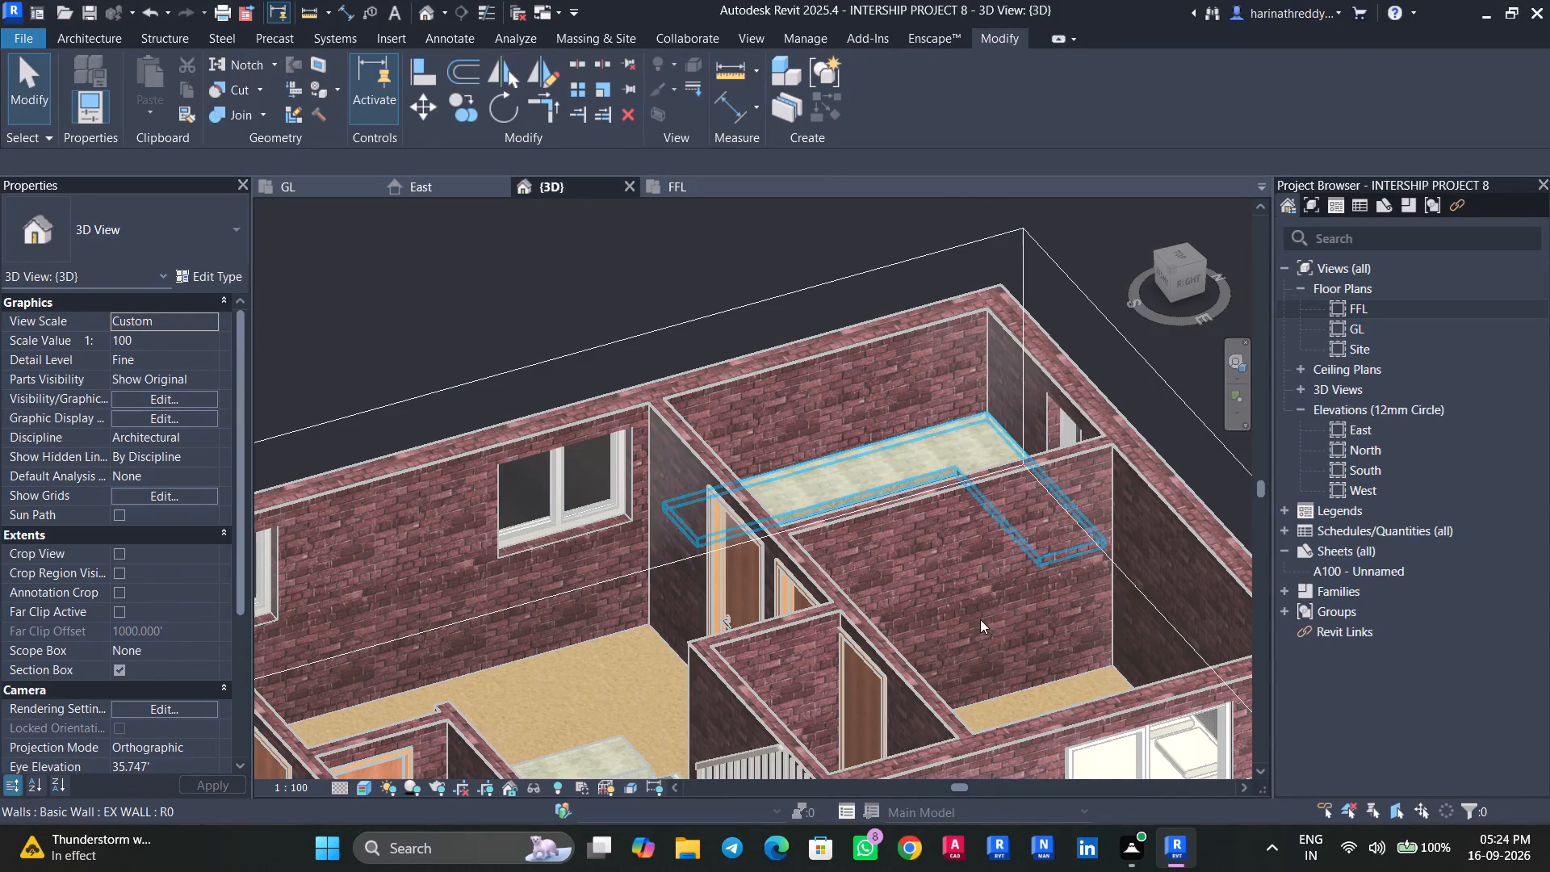
pyautogui.keyDown('shift'); pyautogui.moveTo(980, 618); pyautogui.dragTo(1167, 648, button='middle'); pyautogui.keyUp('shift')
pyautogui.scroll(6, 378, 406)
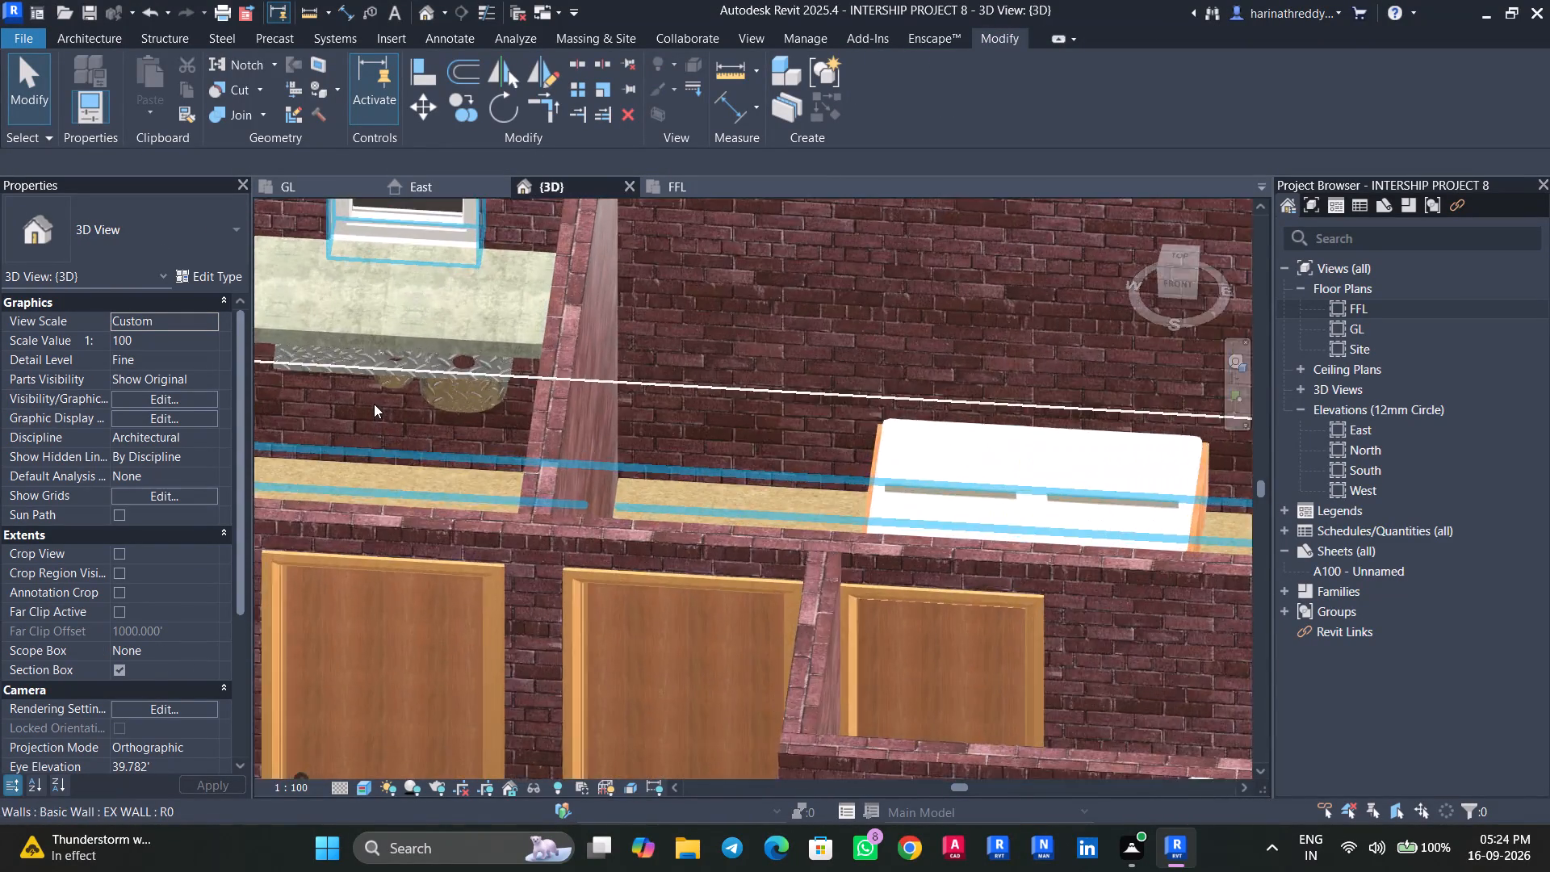
pyautogui.scroll(1, 374, 404)
pyautogui.moveTo(387, 412); pyautogui.dragTo(570, 597, button='middle')
pyautogui.click(618, 569)
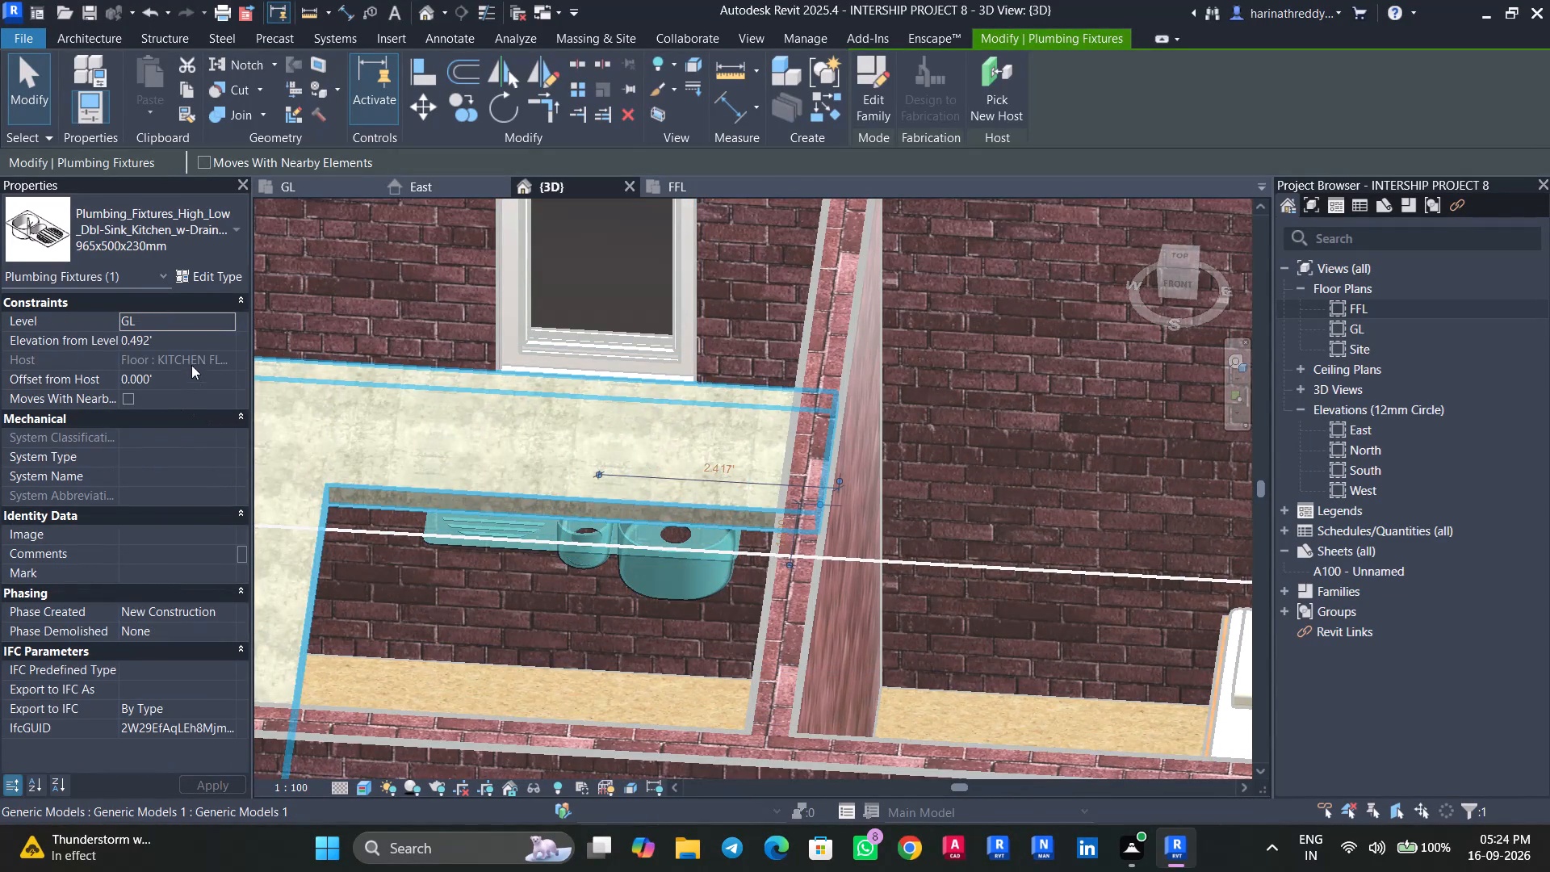
pyautogui.click(196, 342)
pyautogui.write("1'")
pyautogui.press('Return')
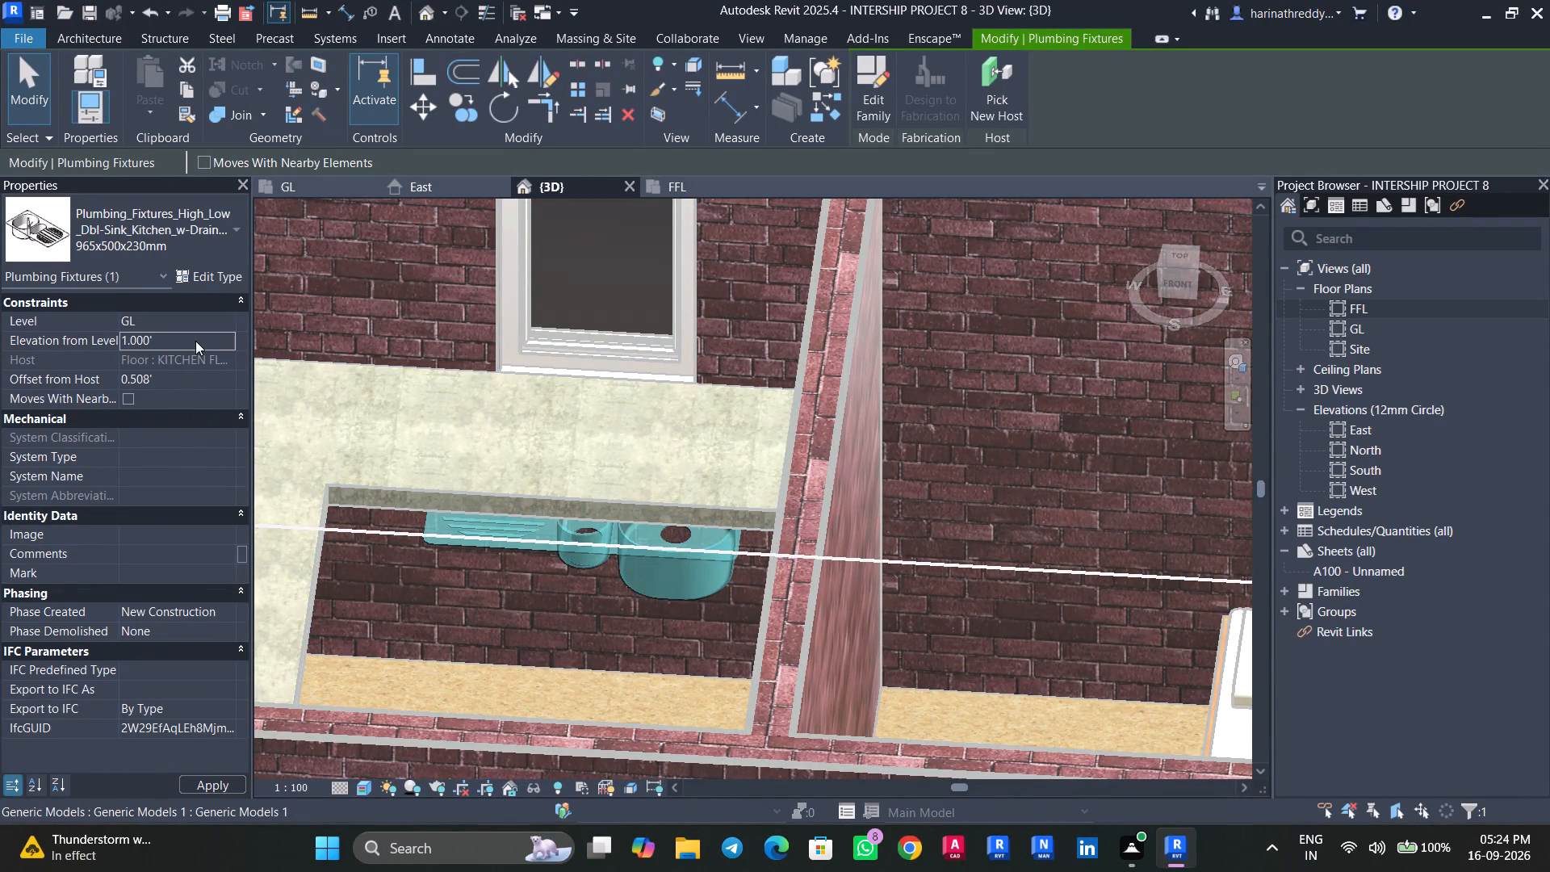
pyautogui.click(185, 337)
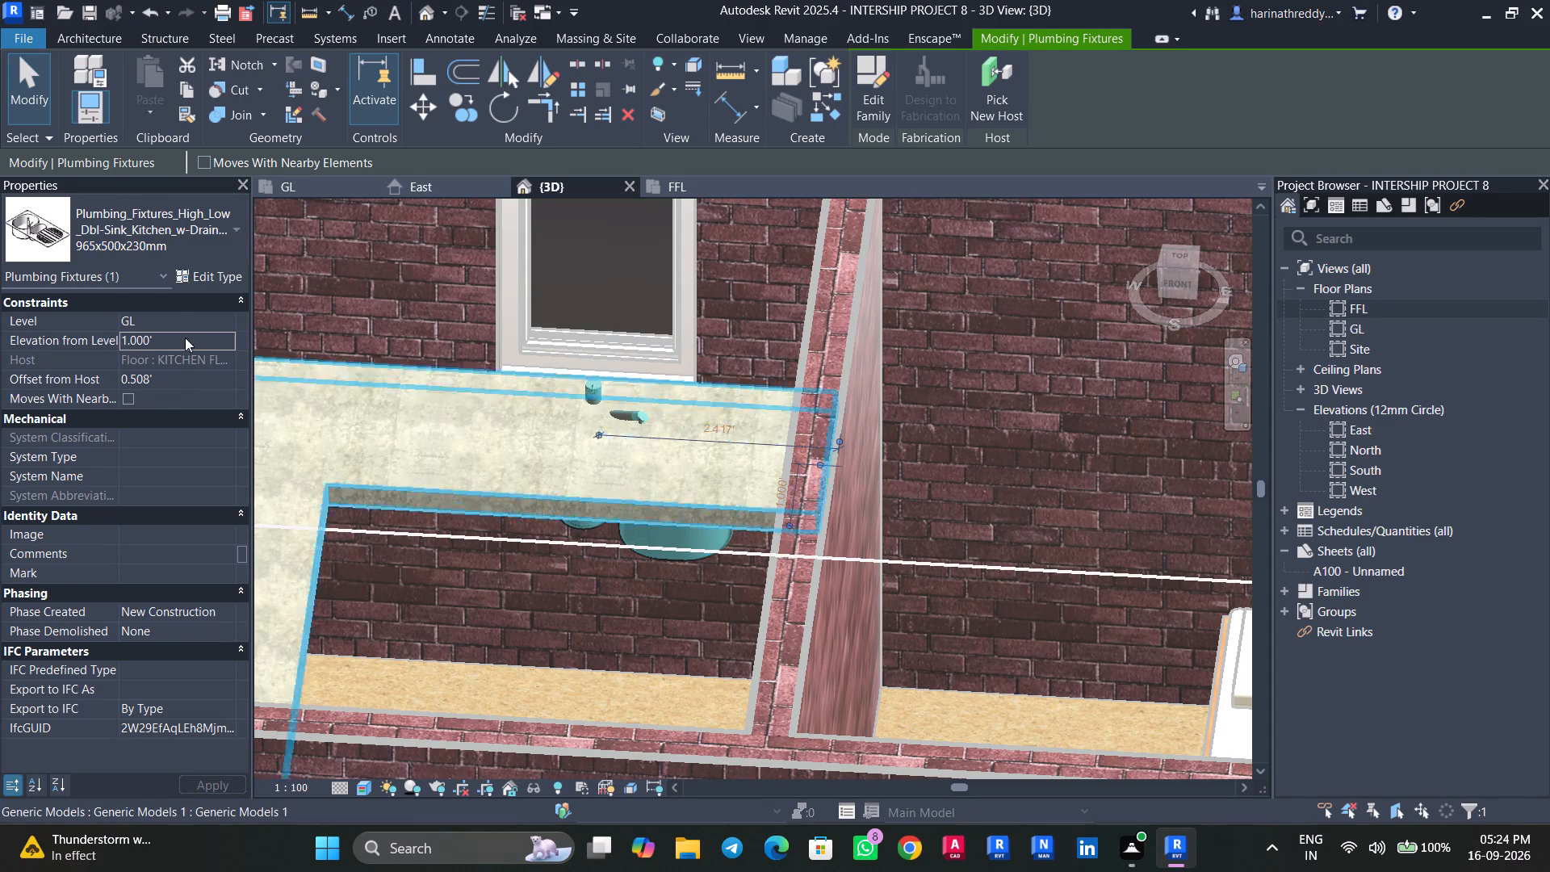
pyautogui.write("1.5'")
pyautogui.press('Return')
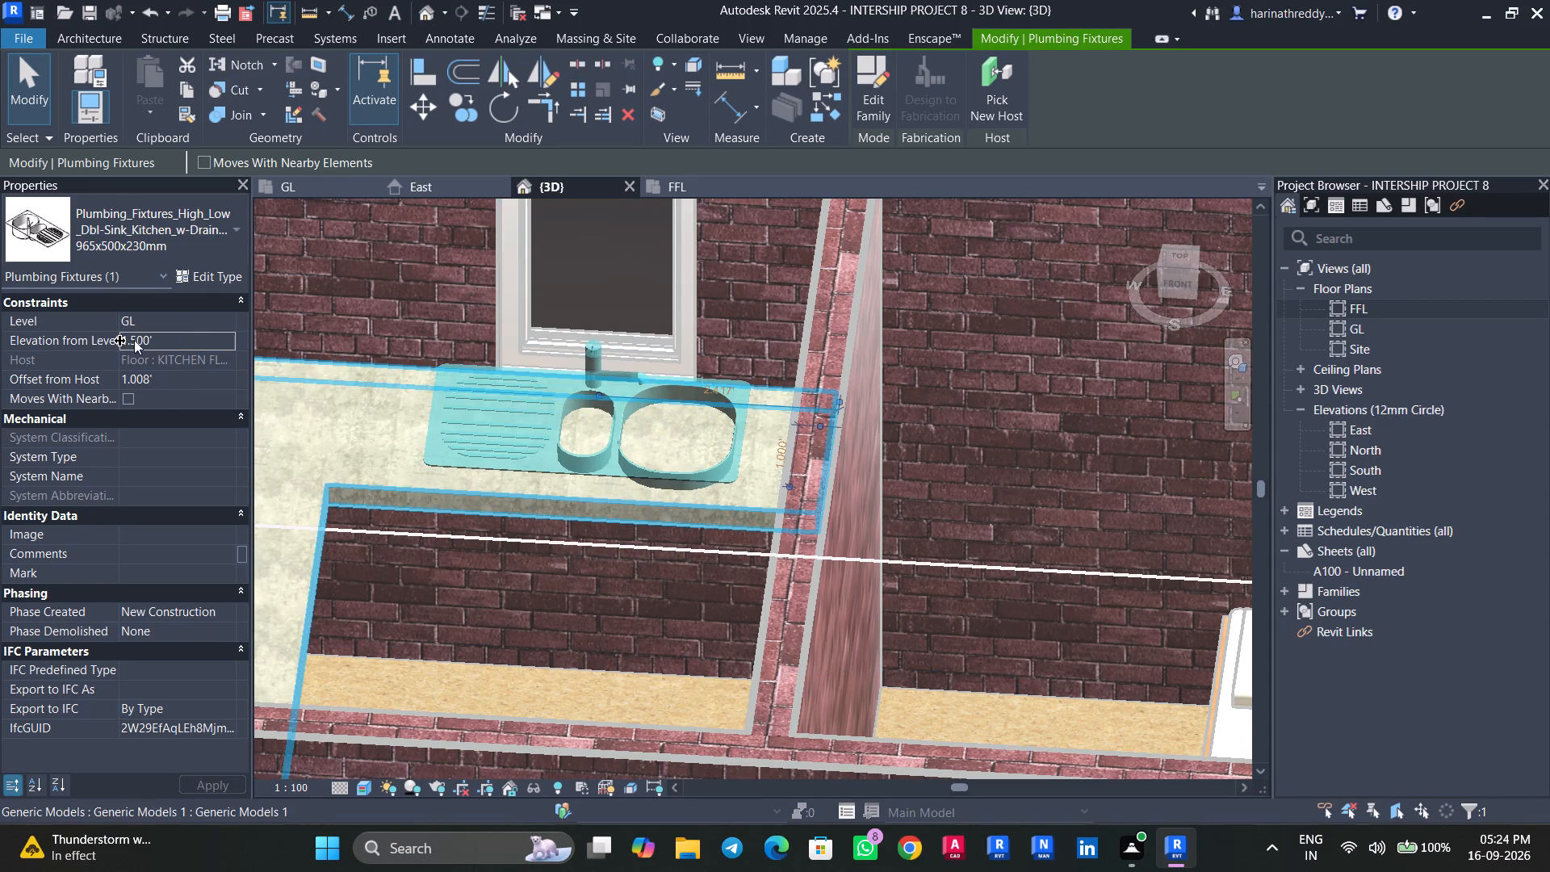
pyautogui.click(167, 347)
pyautogui.write("1.8'")
pyautogui.press('Return')
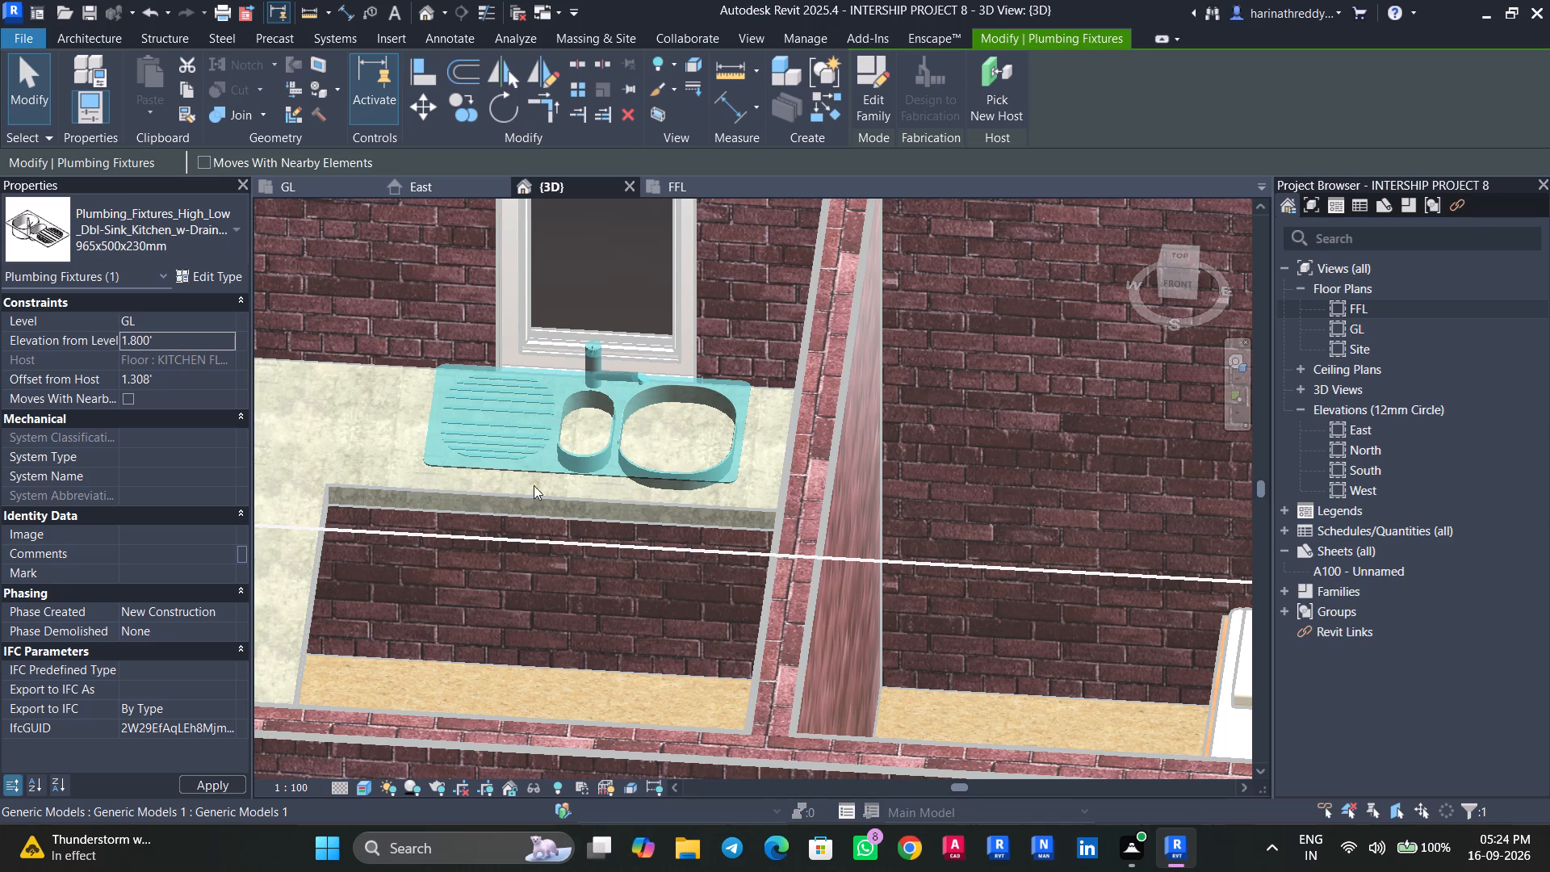
pyautogui.press('Escape')
# Examine the sink on the L-shaped counter and the furnished rooms of the cut-open house from several angles.
pyautogui.scroll(-3, 643, 632)
pyautogui.keyDown('shift'); pyautogui.moveTo(681, 631); pyautogui.dragTo(632, 612, button='middle'); pyautogui.keyUp('shift')
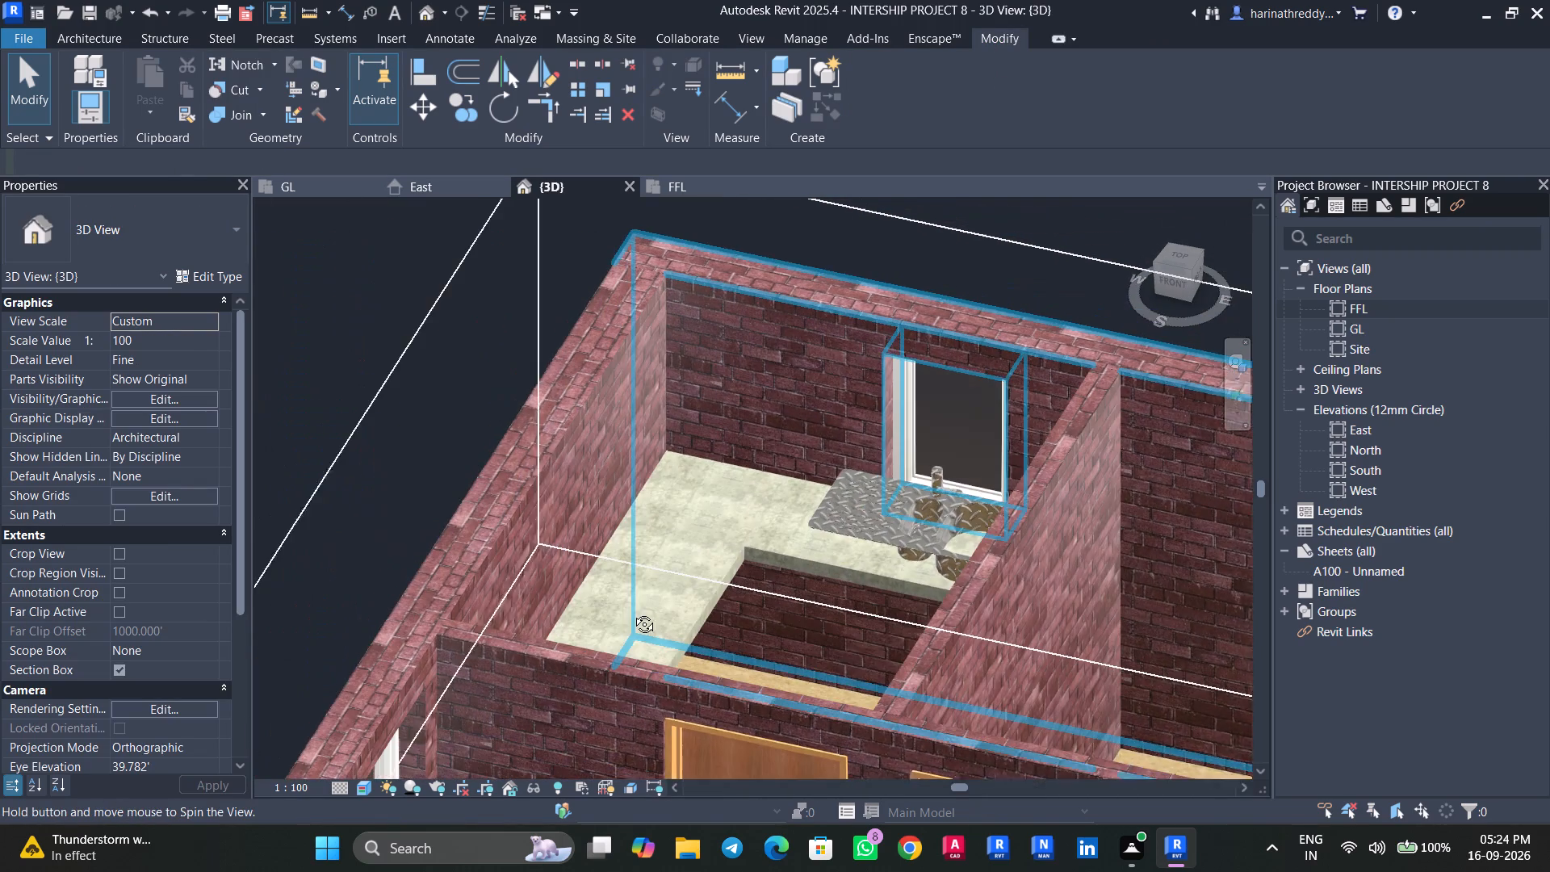
pyautogui.keyDown('shift'); pyautogui.moveTo(632, 612); pyautogui.dragTo(630, 611, button='middle'); pyautogui.keyUp('shift')
pyautogui.scroll(-8, 356, 467)
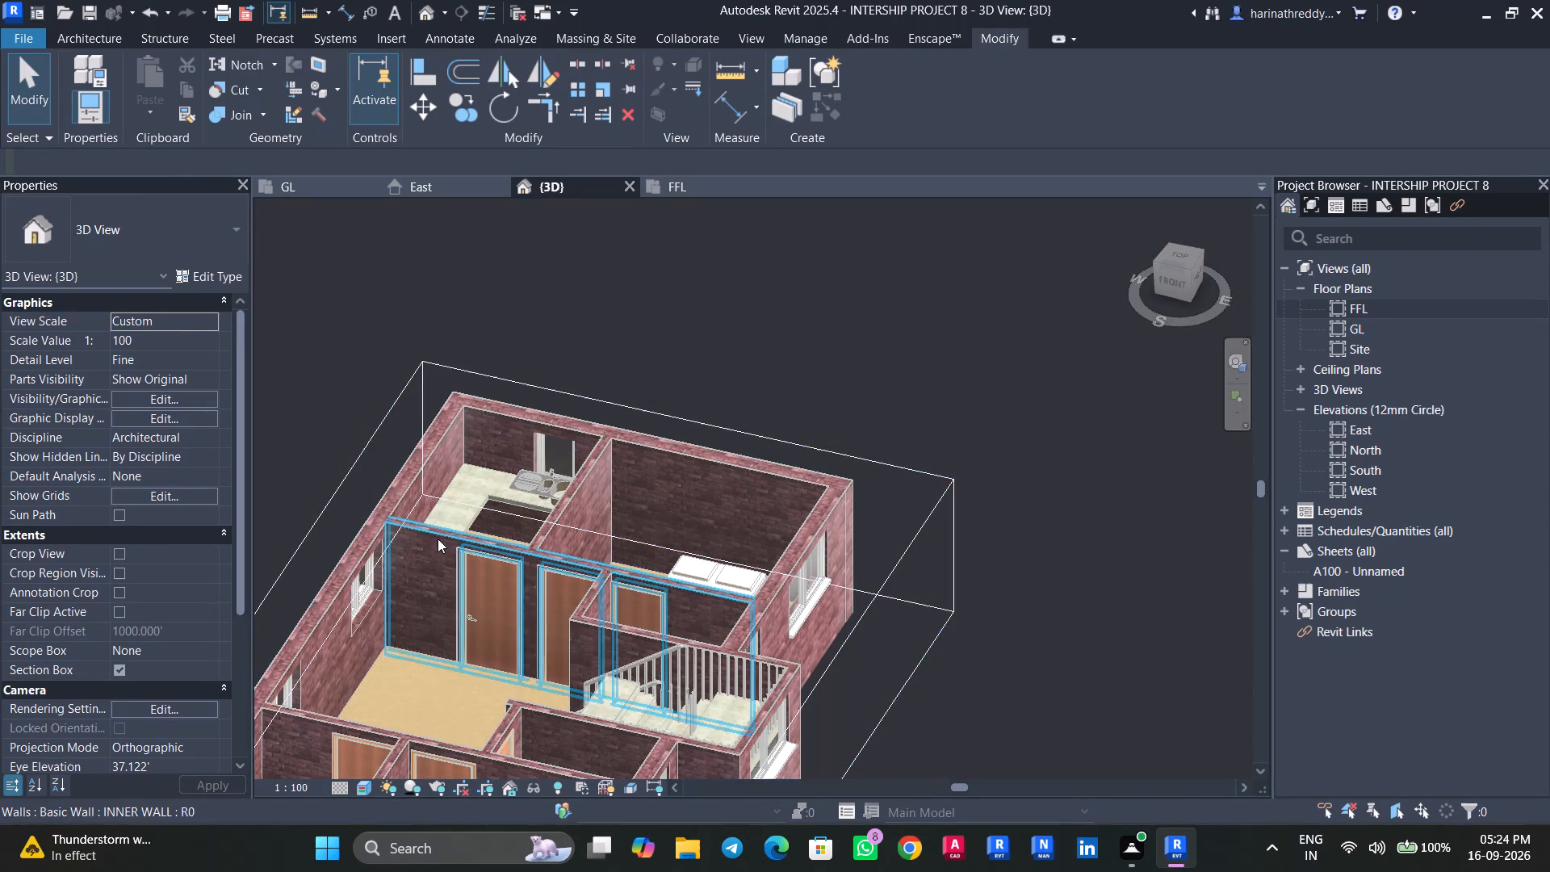
pyautogui.scroll(-8, 829, 416)
pyautogui.keyDown('shift'); pyautogui.moveTo(1003, 597); pyautogui.dragTo(965, 681, button='middle'); pyautogui.keyUp('shift')
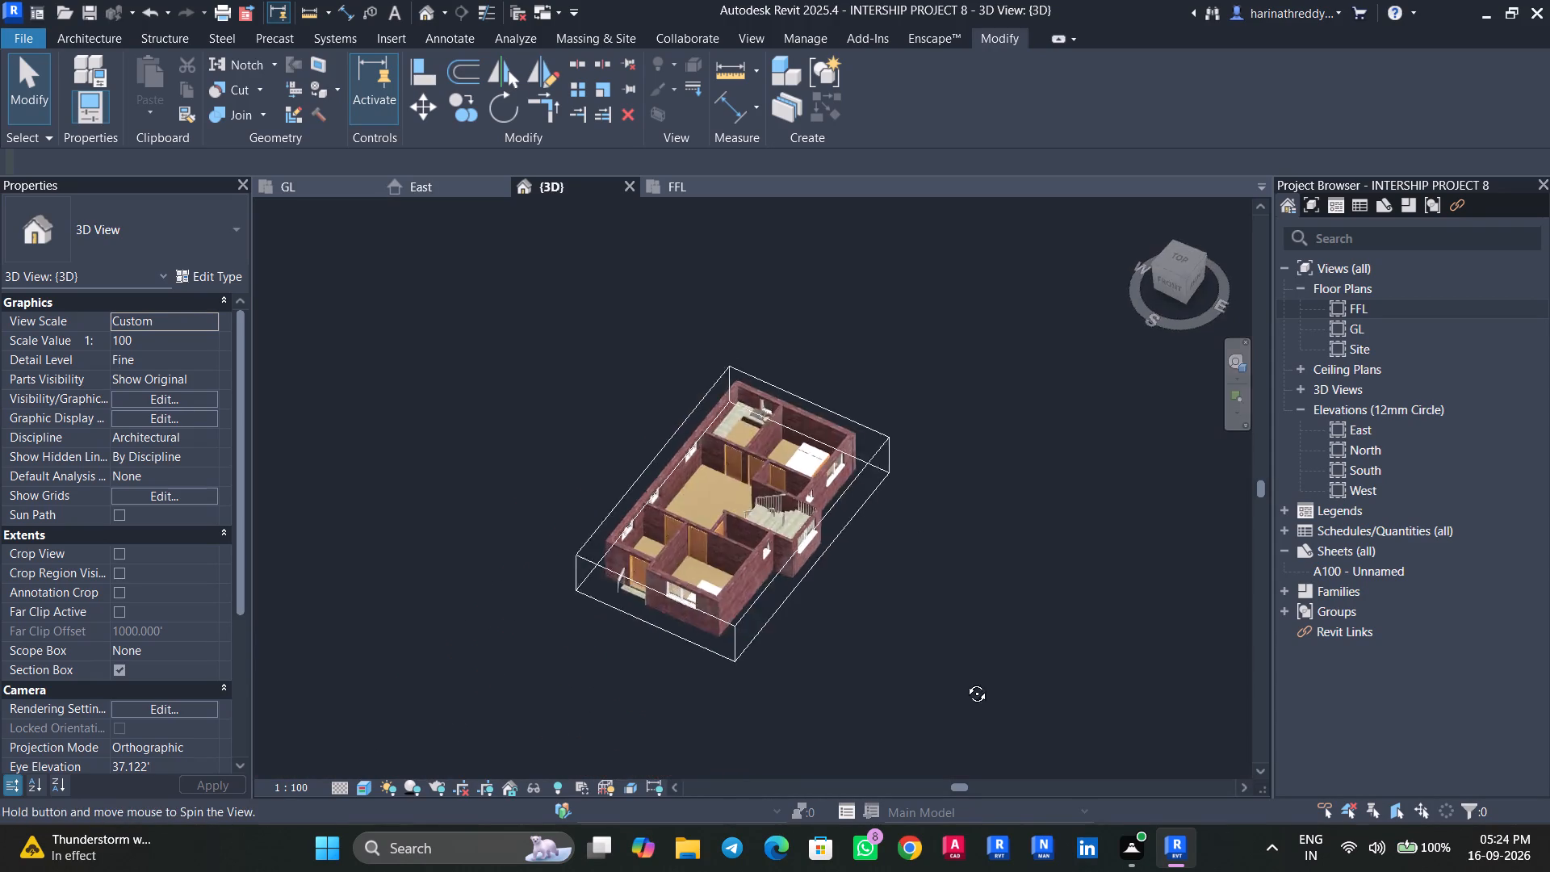
pyautogui.keyDown('shift'); pyautogui.moveTo(965, 681); pyautogui.dragTo(952, 818, button='middle'); pyautogui.keyUp('shift')
pyautogui.keyDown('shift'); pyautogui.moveTo(940, 555); pyautogui.dragTo(1135, 518, button='middle'); pyautogui.keyUp('shift')
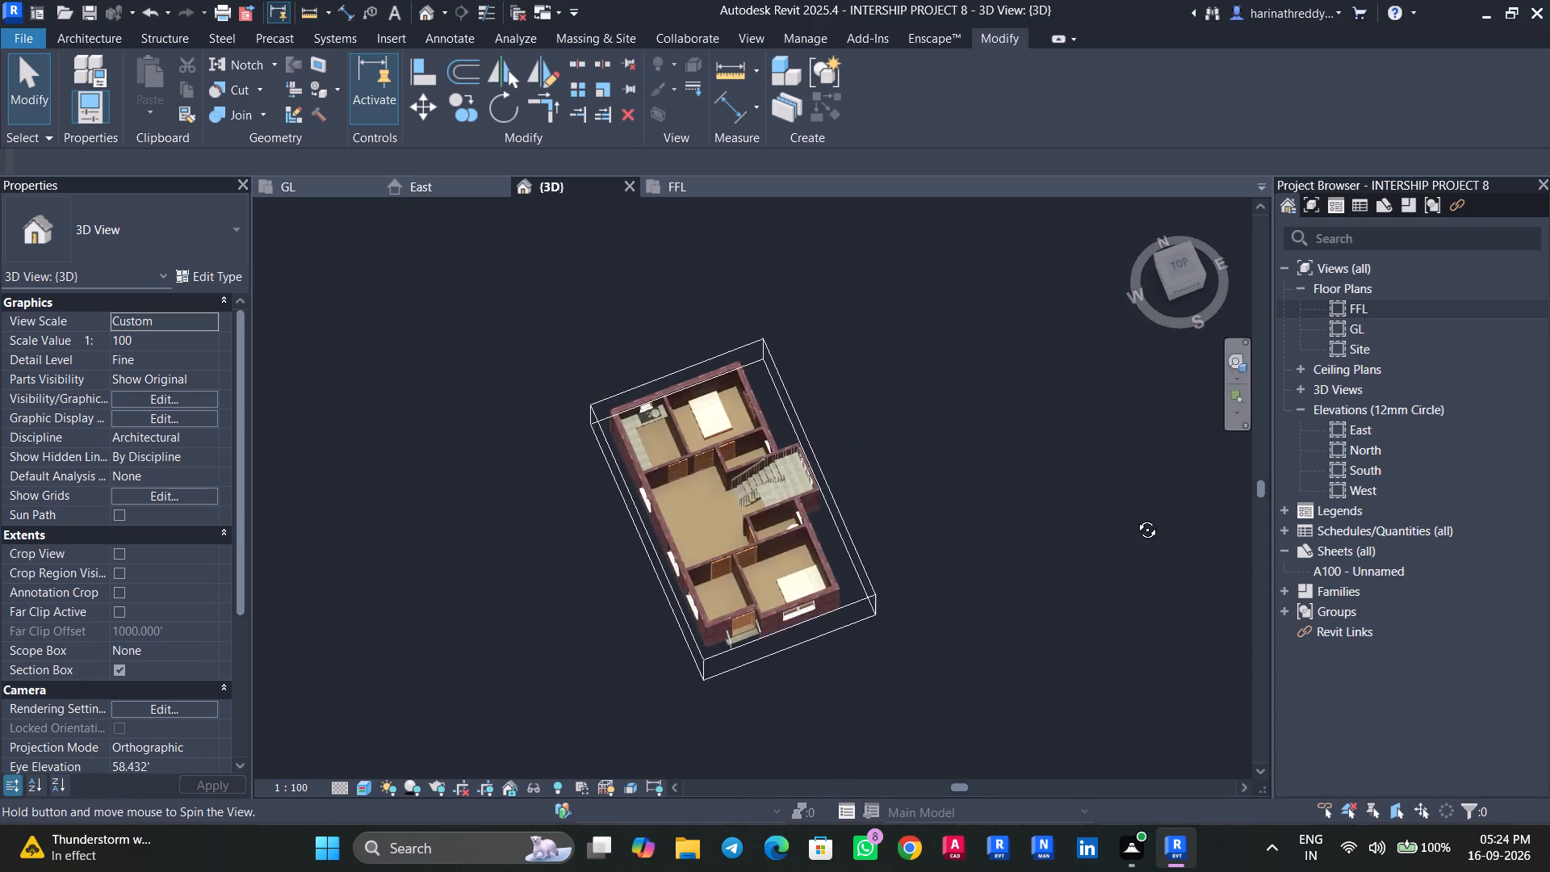
pyautogui.keyDown('shift'); pyautogui.moveTo(1135, 518); pyautogui.dragTo(1017, 430, button='middle'); pyautogui.keyUp('shift')
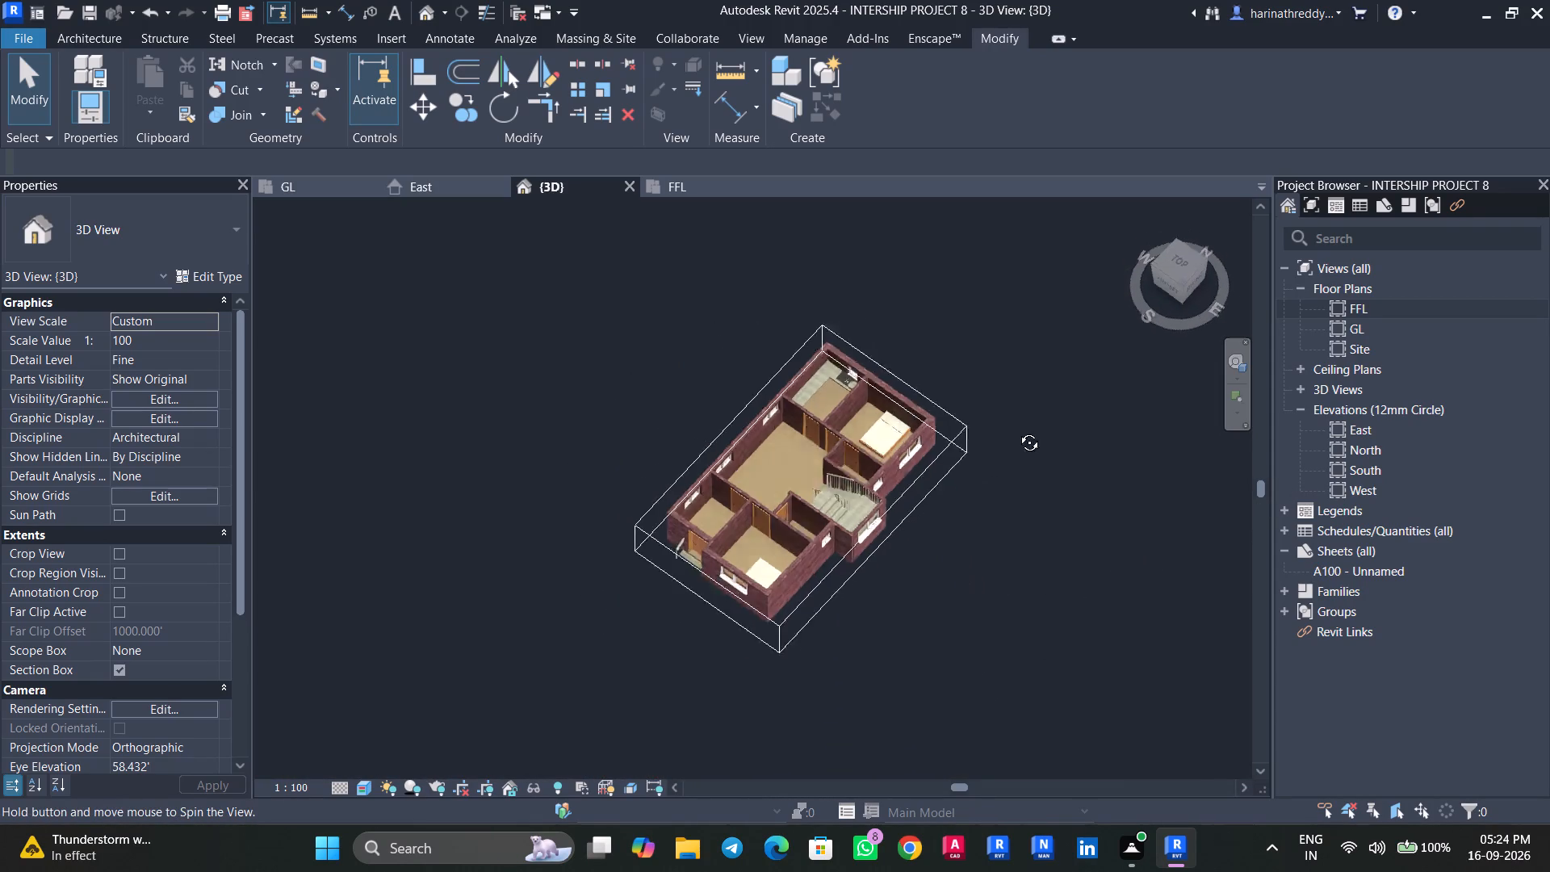
pyautogui.keyDown('shift'); pyautogui.moveTo(1017, 430); pyautogui.dragTo(1022, 423, button='middle'); pyautogui.keyUp('shift')
# In the GL plan, add a 2.5mm Arial text note reading BEDROOM-2 over 11'X10' on the plan's Bedroom-2 label.
pyautogui.click(310, 184)
pyautogui.scroll(-4, 488, 375)
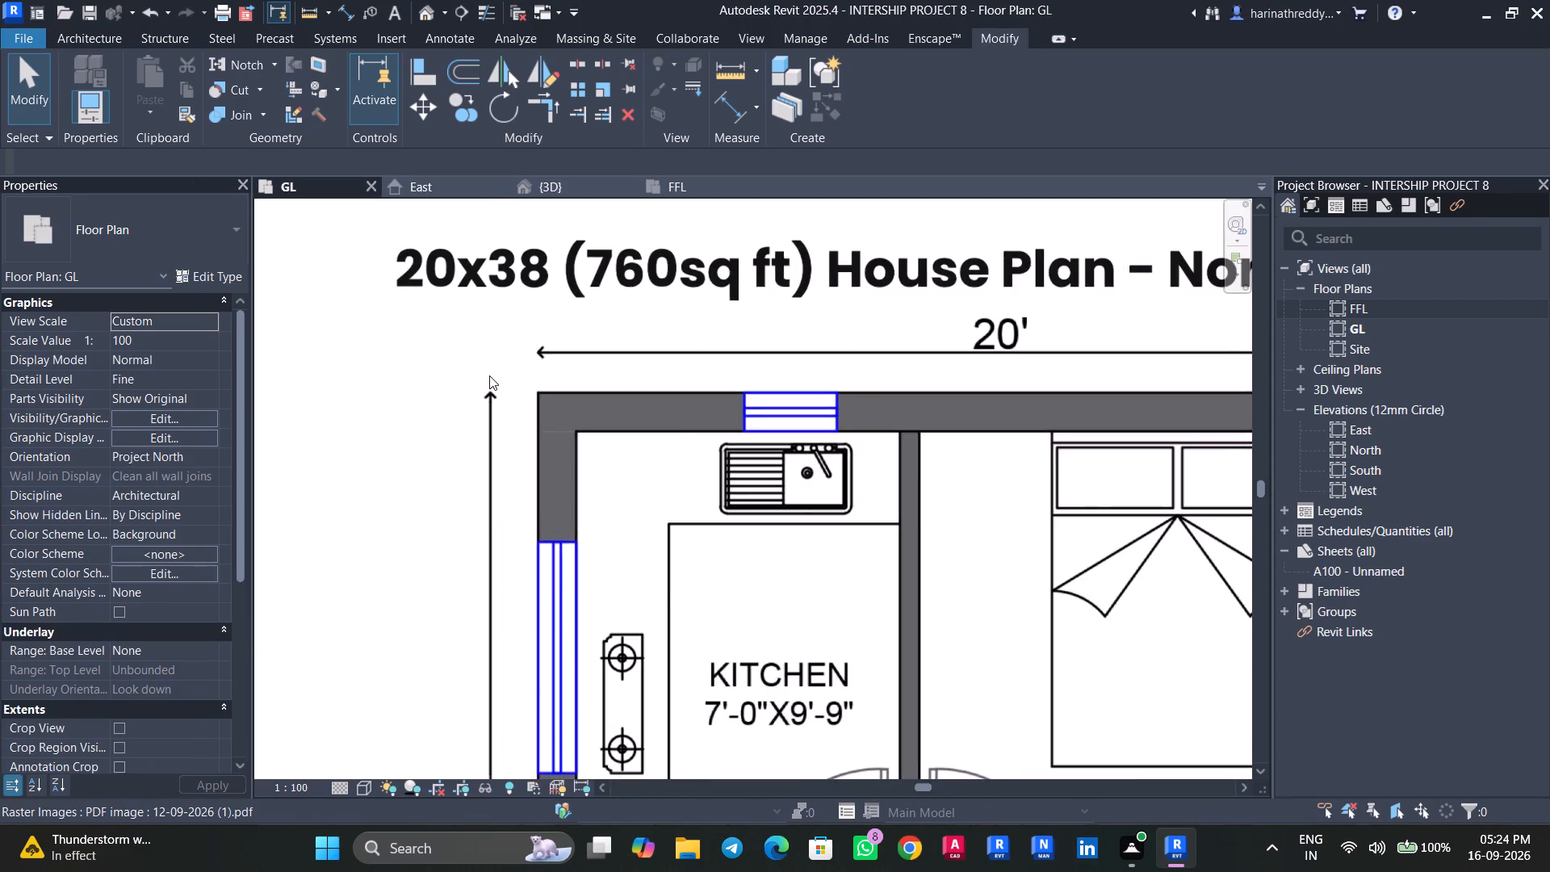
pyautogui.scroll(-9, 489, 375)
pyautogui.scroll(2, 889, 493)
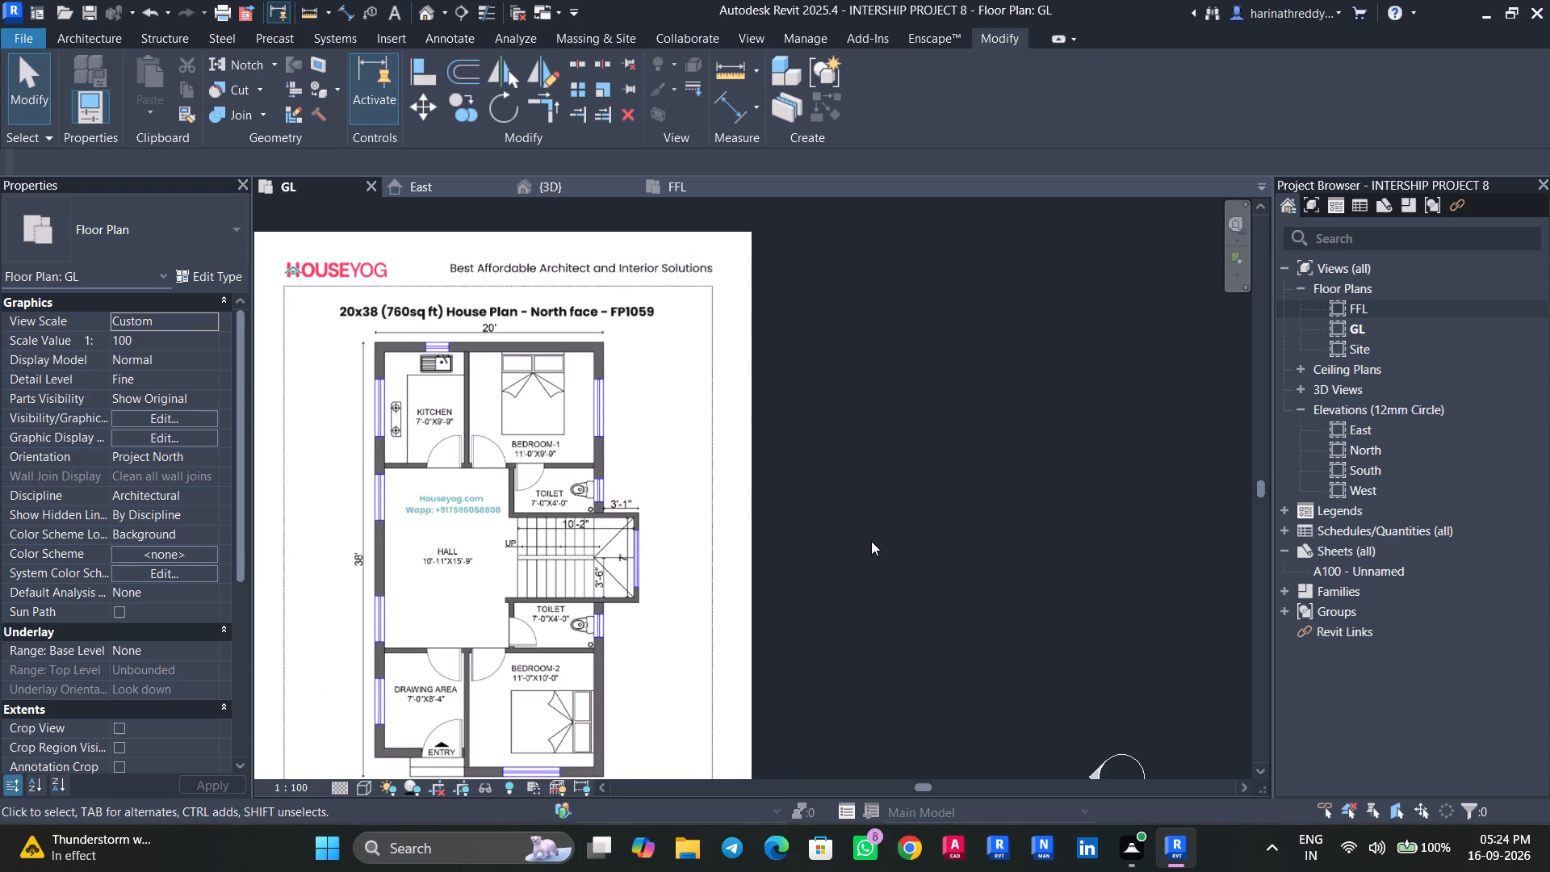
pyautogui.moveTo(878, 541); pyautogui.dragTo(963, 501, button='middle')
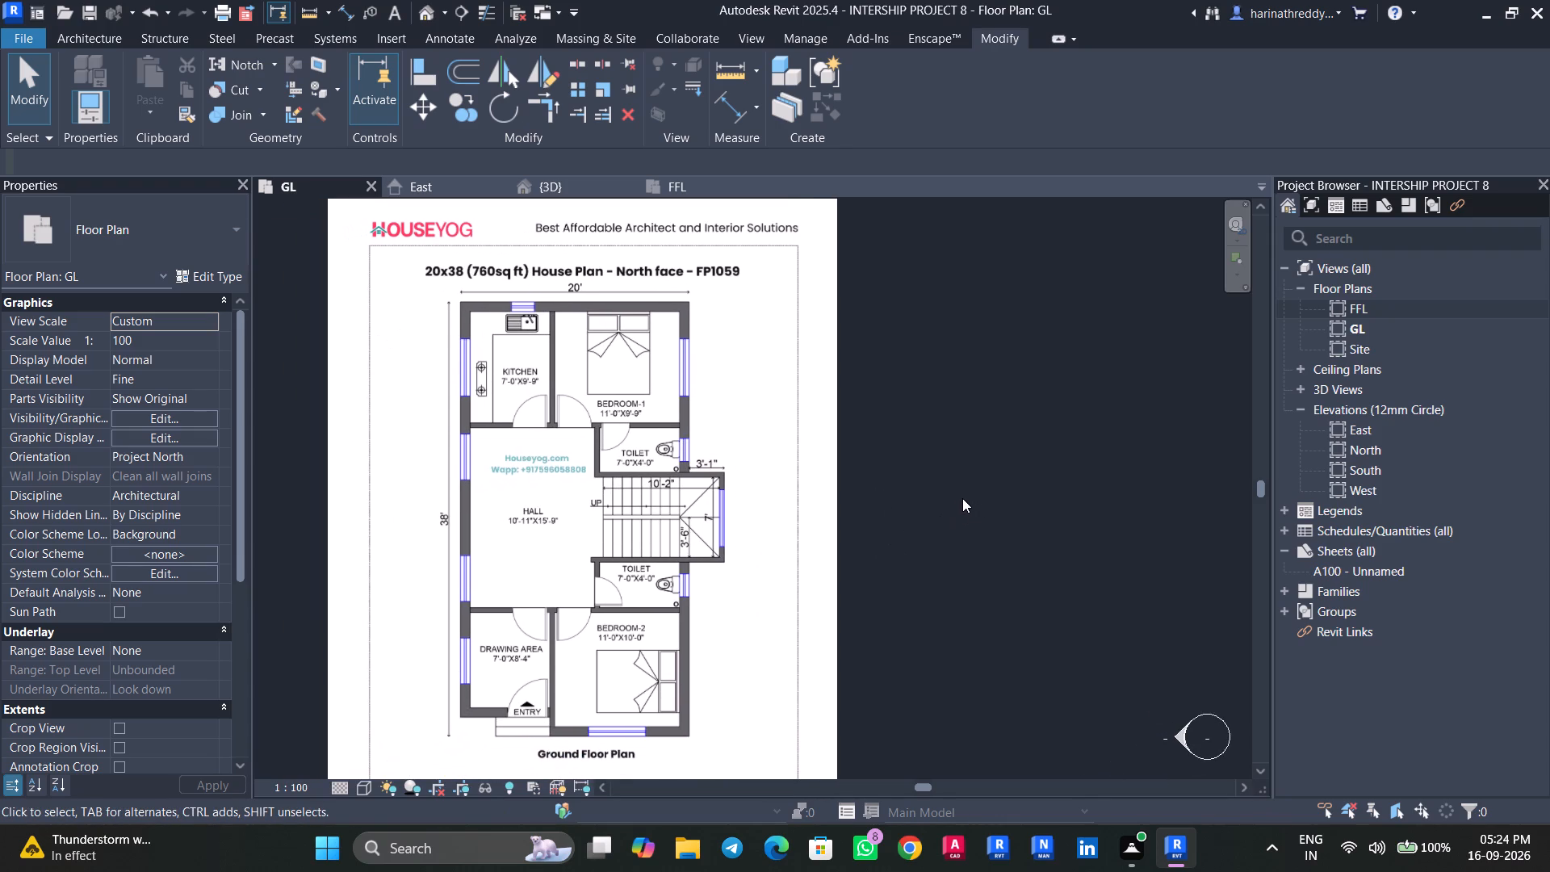
pyautogui.scroll(-1, 962, 498)
pyautogui.moveTo(962, 498); pyautogui.dragTo(960, 431, button='middle')
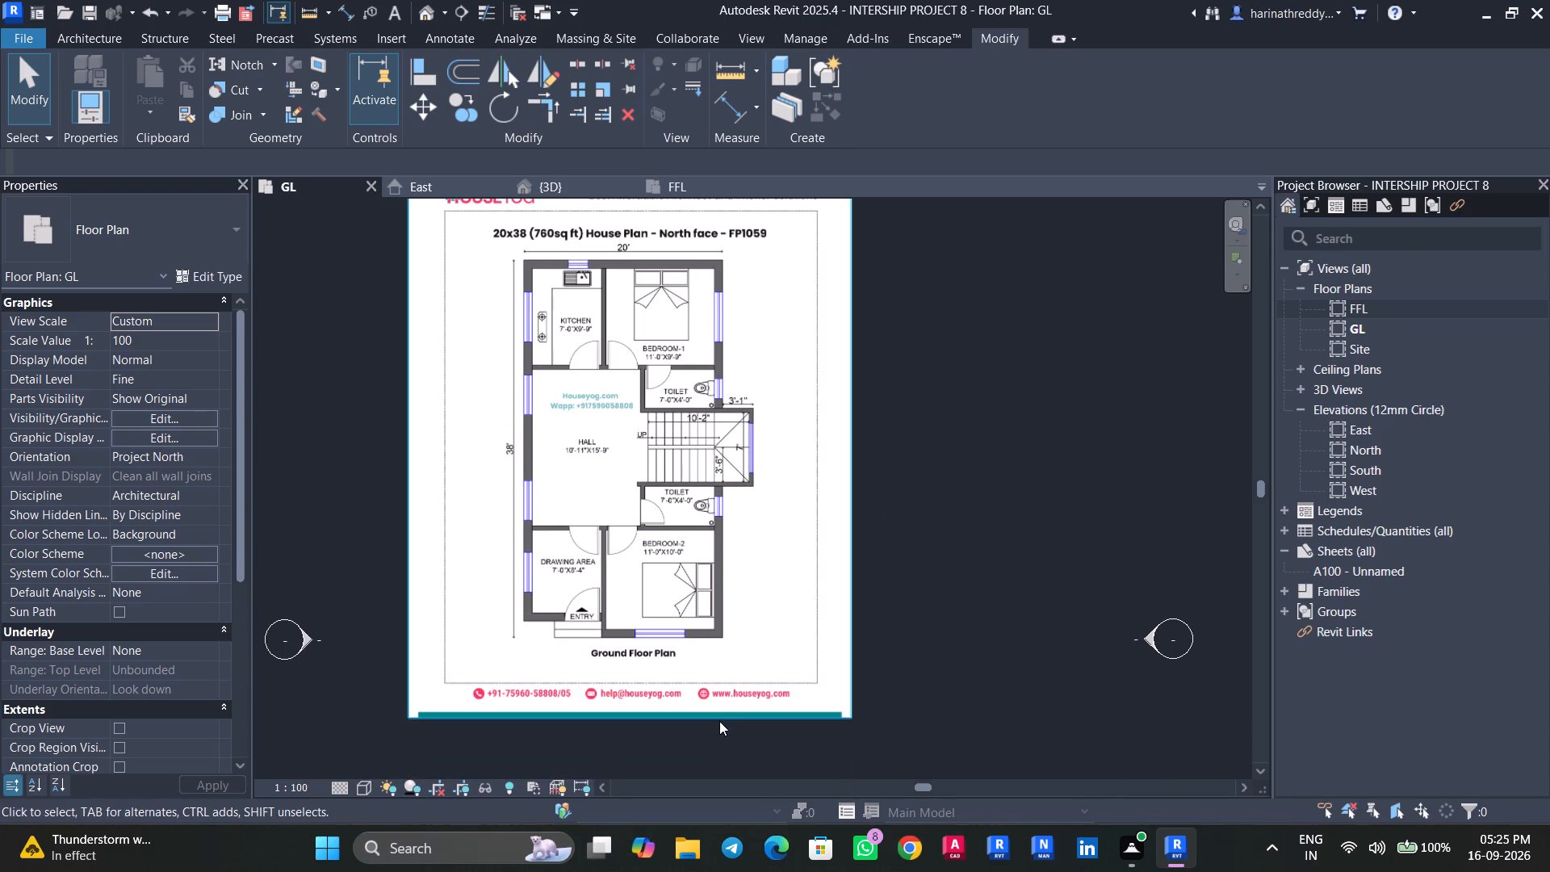
pyautogui.scroll(4, 574, 612)
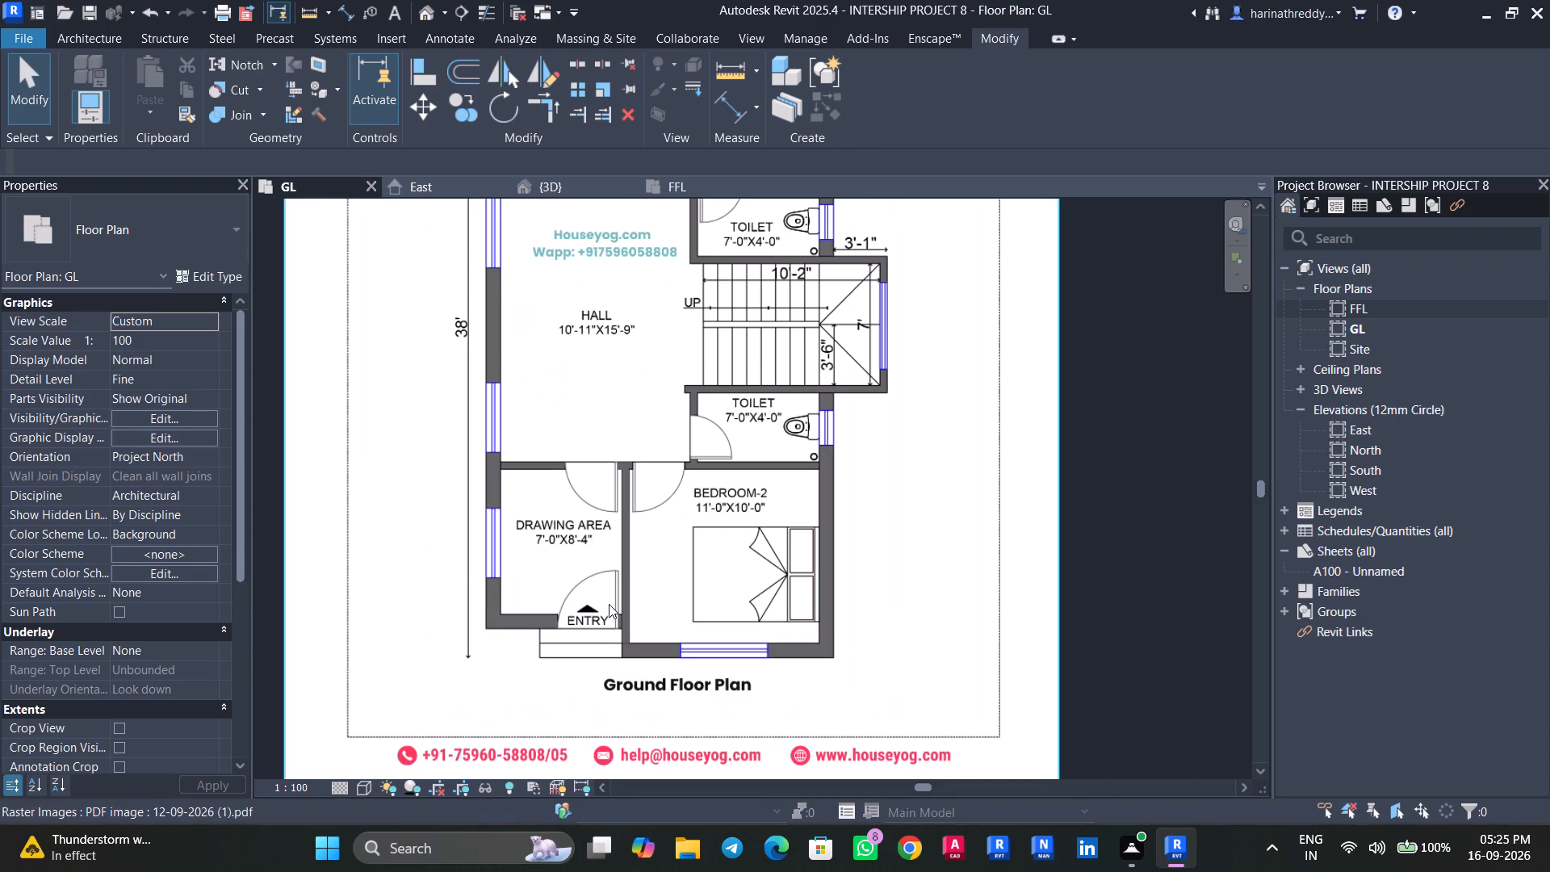
pyautogui.write('YC')
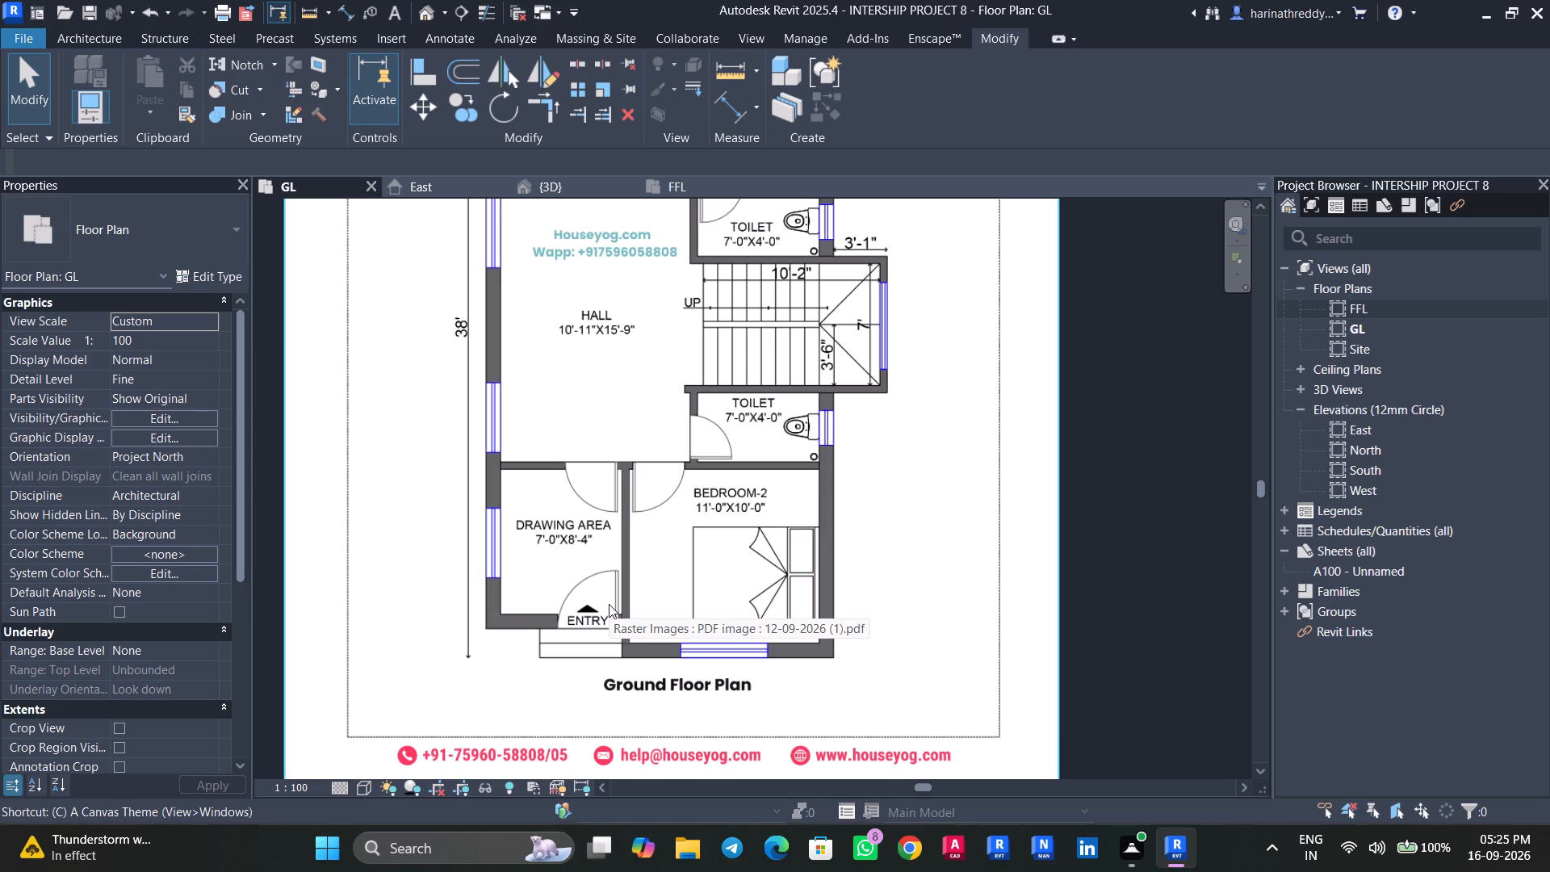
pyautogui.write('YX')
pyautogui.scroll(4, 689, 501)
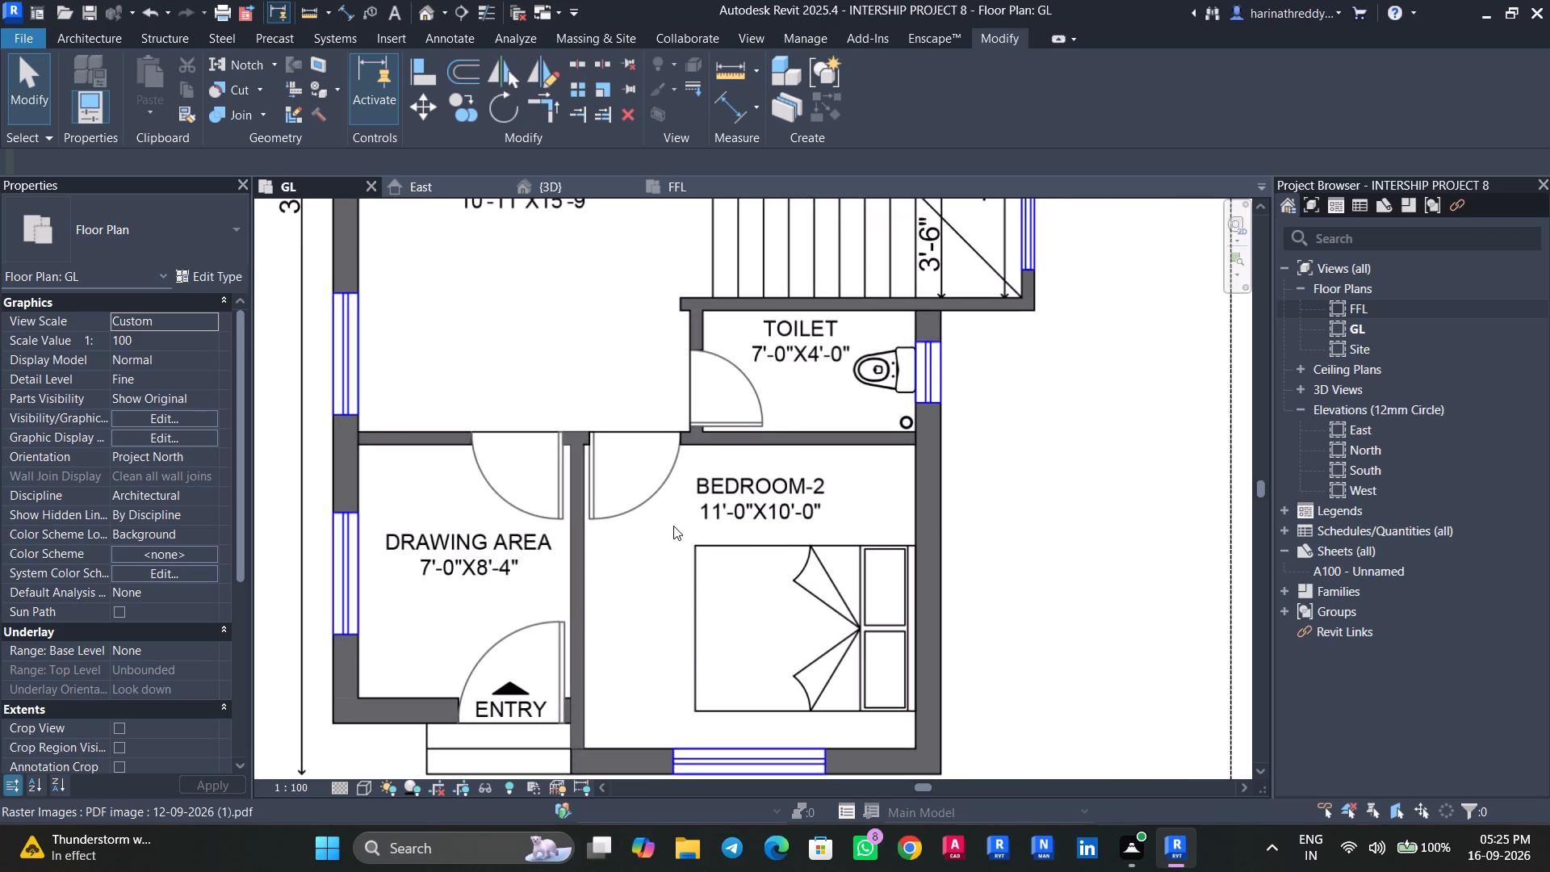
pyautogui.press('Escape')
pyautogui.press('t')
pyautogui.press('x')
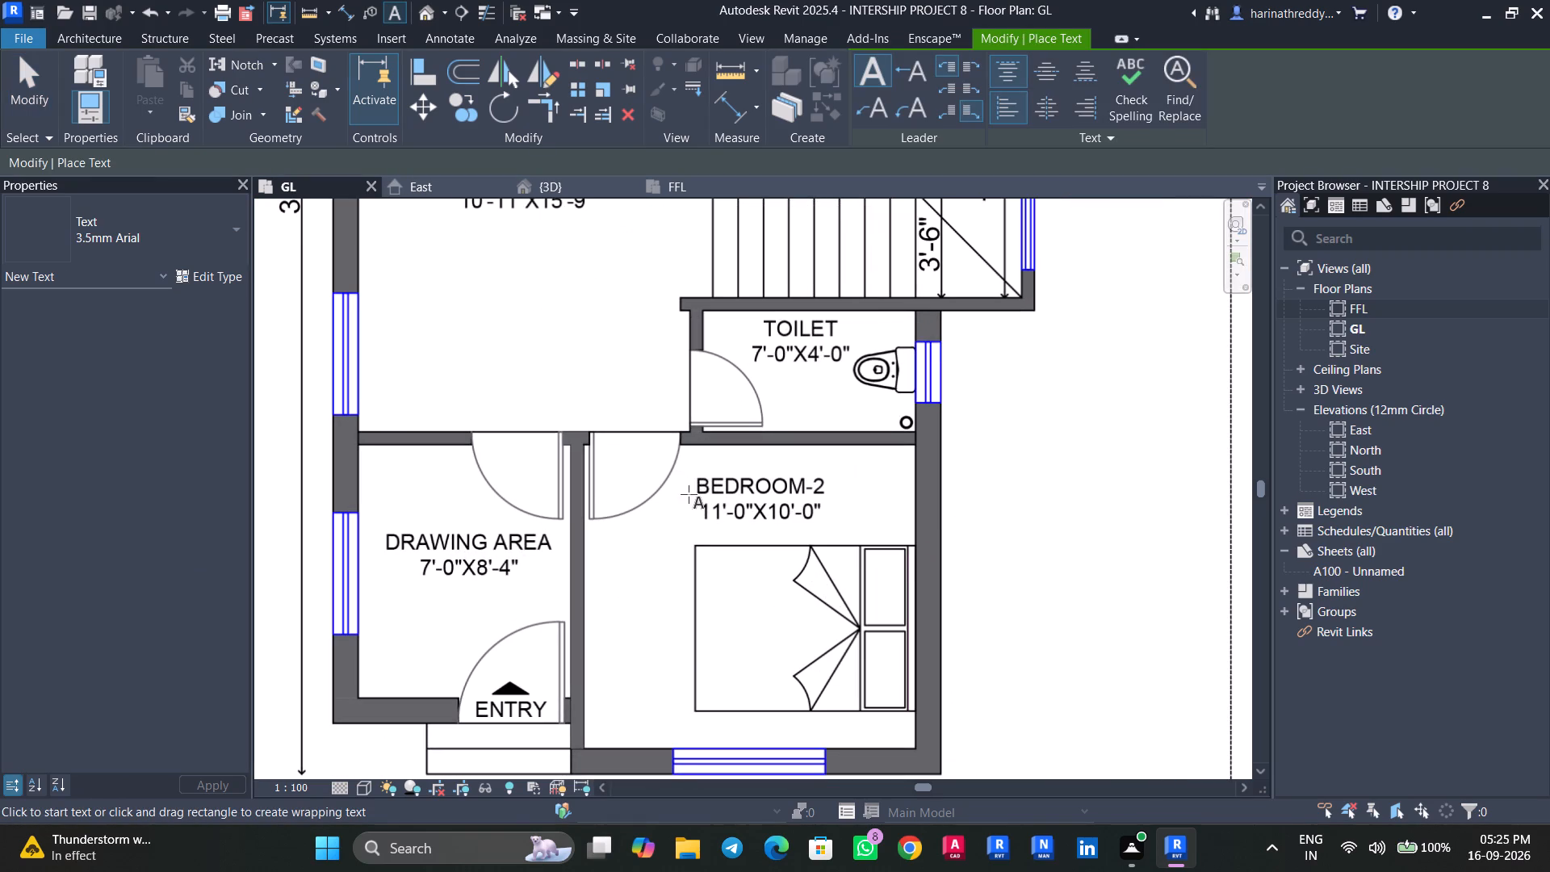
pyautogui.click(206, 249)
pyautogui.click(82, 337)
pyautogui.click(688, 474)
pyautogui.write('BEDROOM-2')
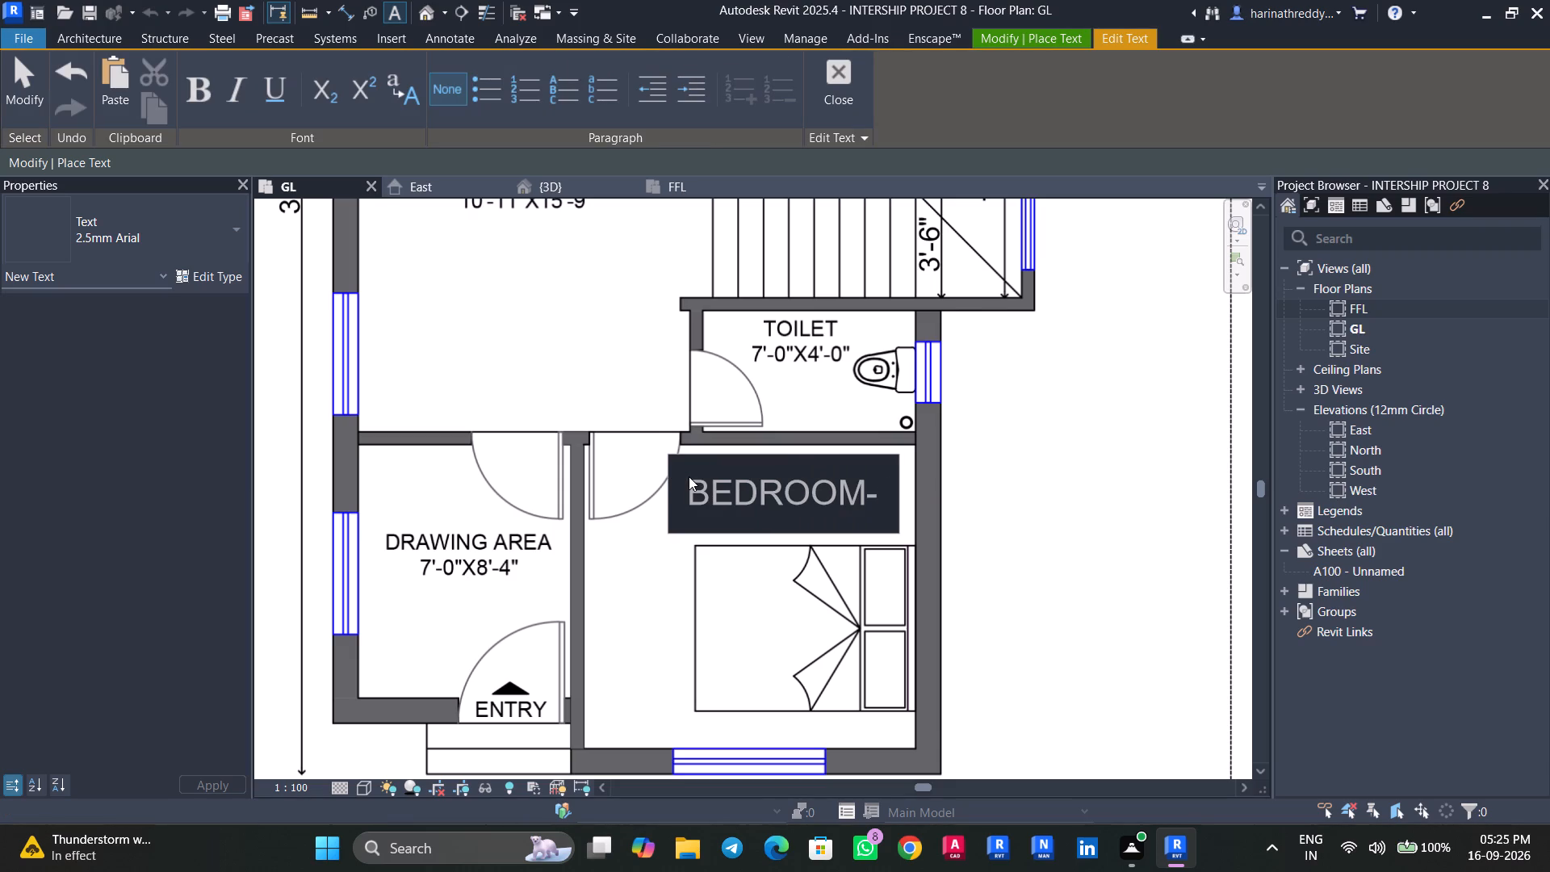
pyautogui.press('Return')
pyautogui.press('1')
pyautogui.write("1'")
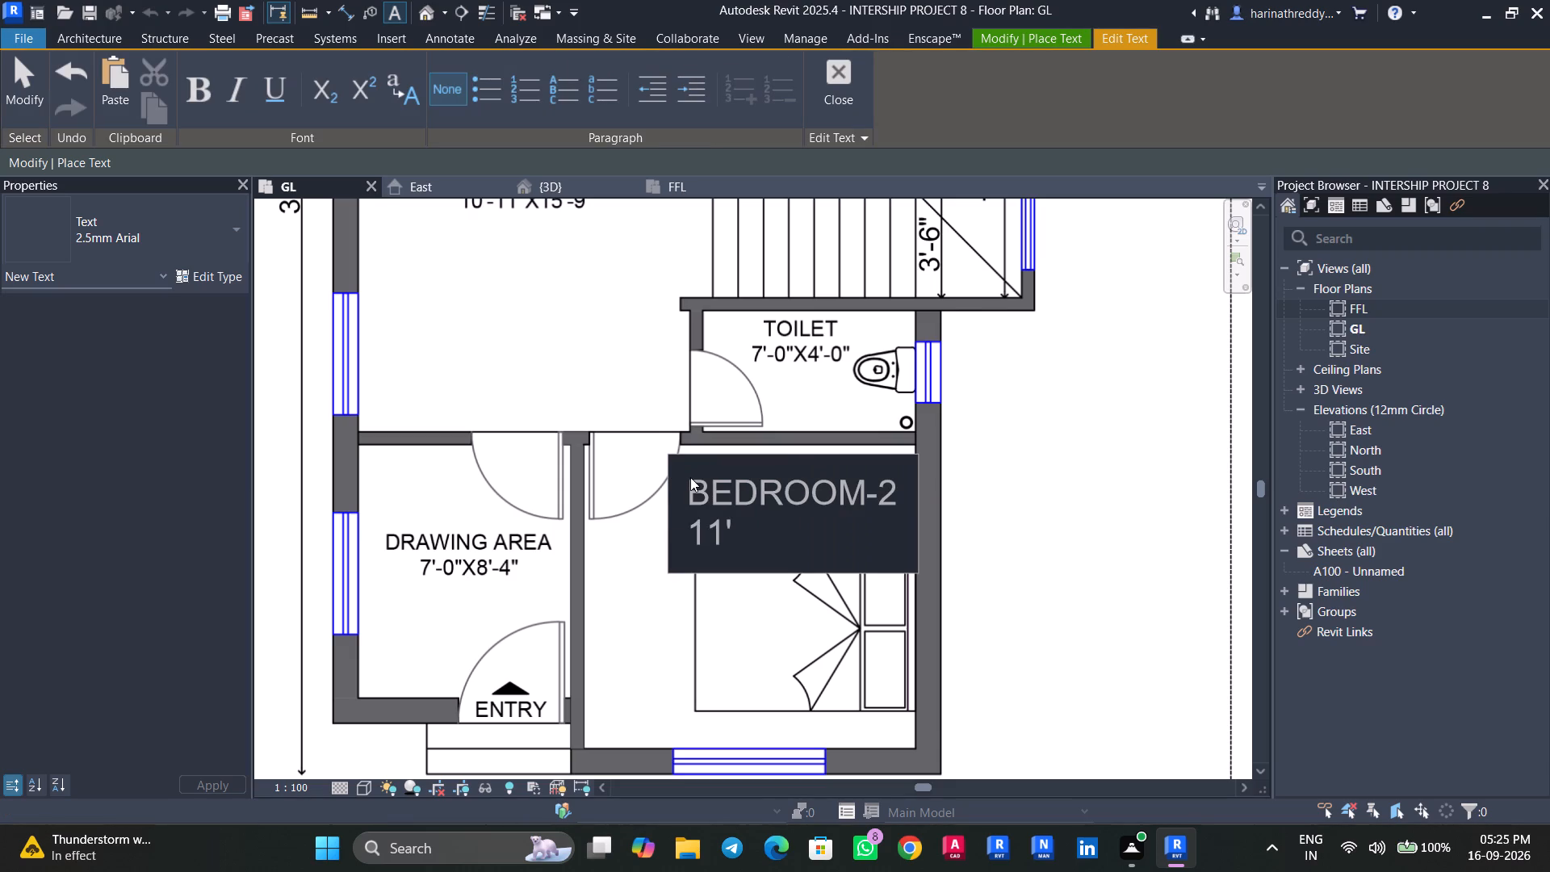
pyautogui.write("X10'")
pyautogui.click(1033, 560)
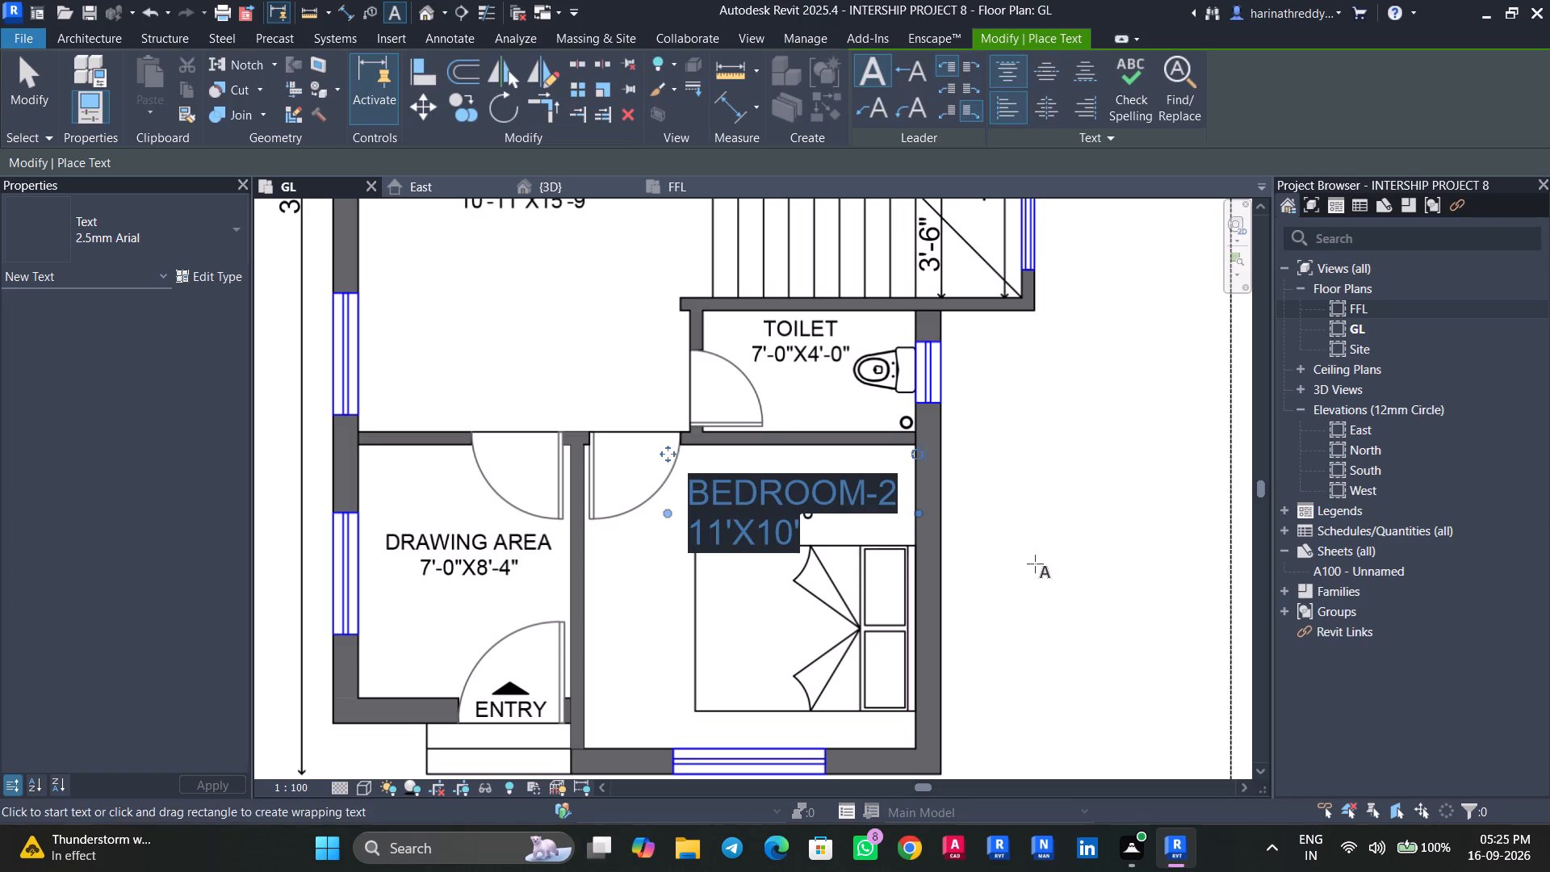
pyautogui.press('Escape')
pyautogui.press('Escape')
pyautogui.press('Escape')
# Centre-align the BEDROOM-2 text note and reposition it just below the toilet wall, above the bed.
pyautogui.press('Tab')
pyautogui.click(780, 497)
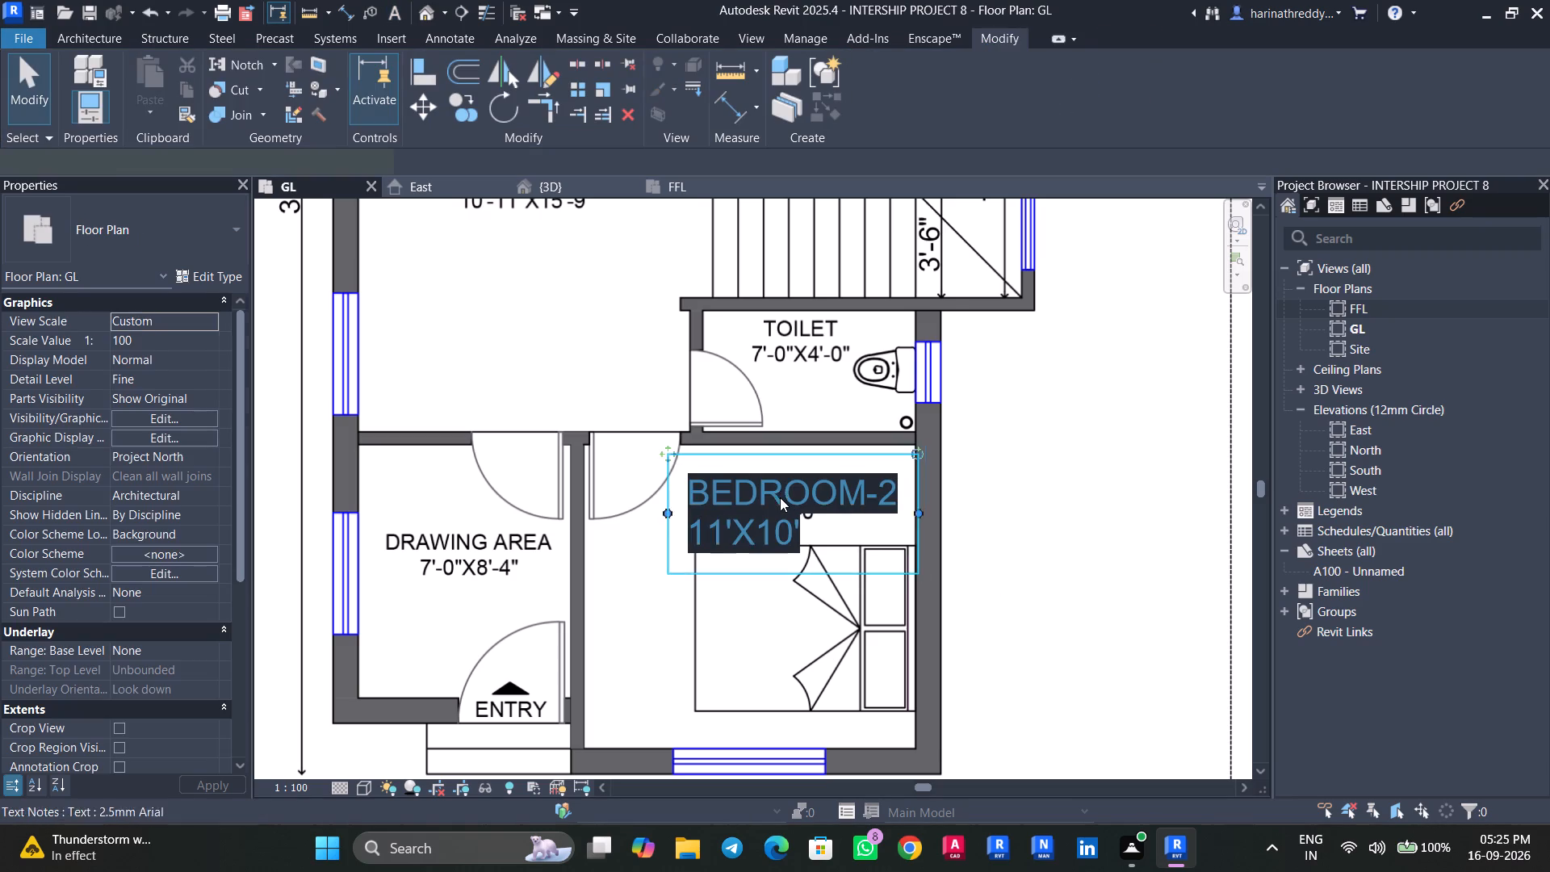
pyautogui.click(1070, 108)
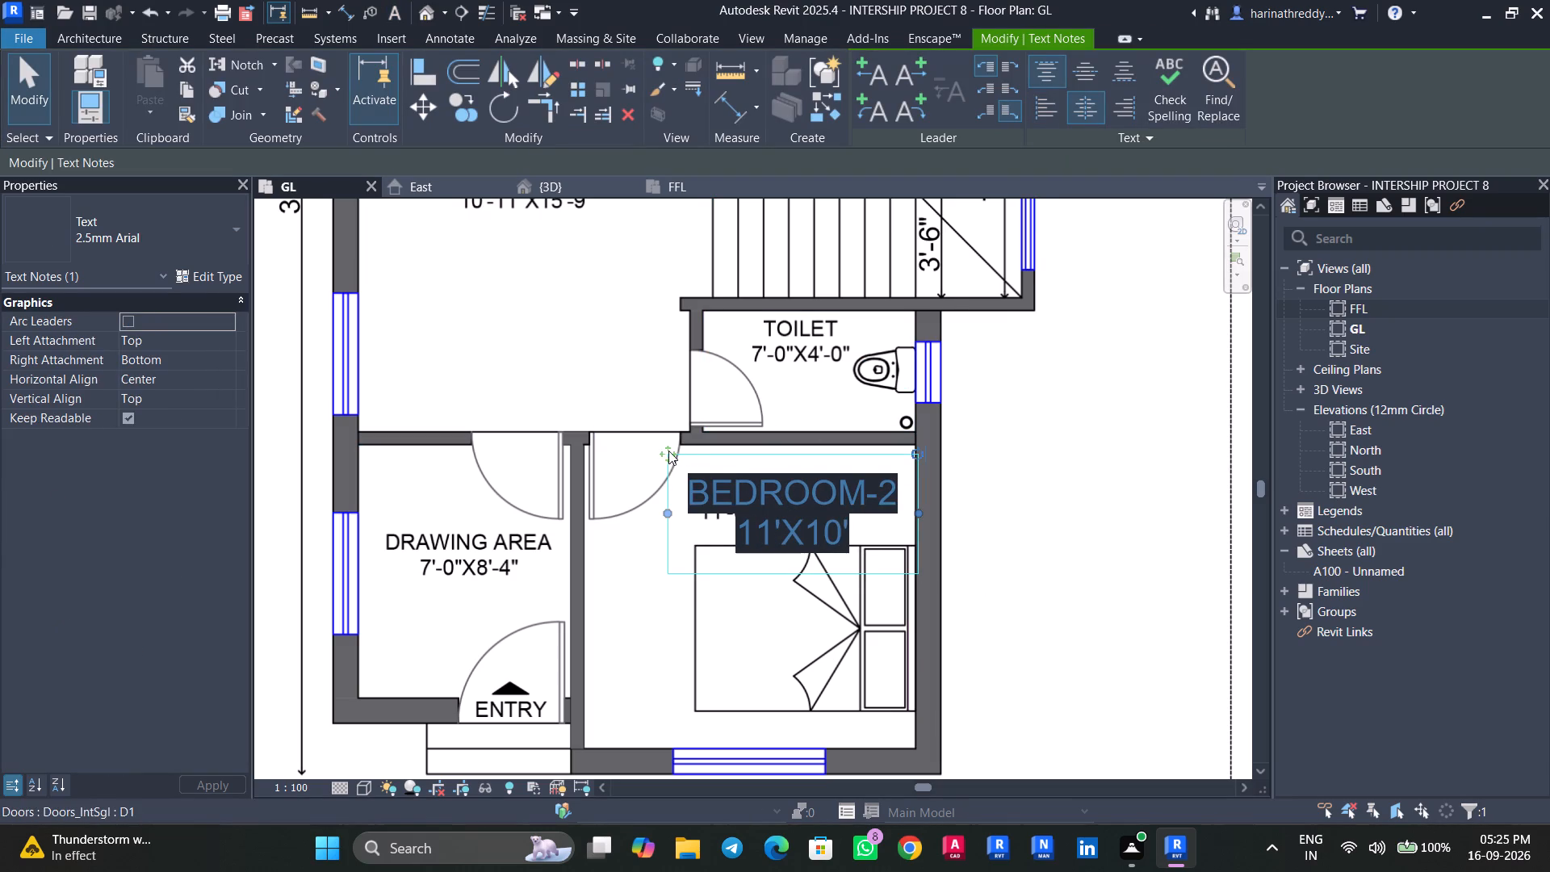
pyautogui.moveTo(668, 451); pyautogui.dragTo(698, 596)
pyautogui.moveTo(695, 596); pyautogui.dragTo(689, 522)
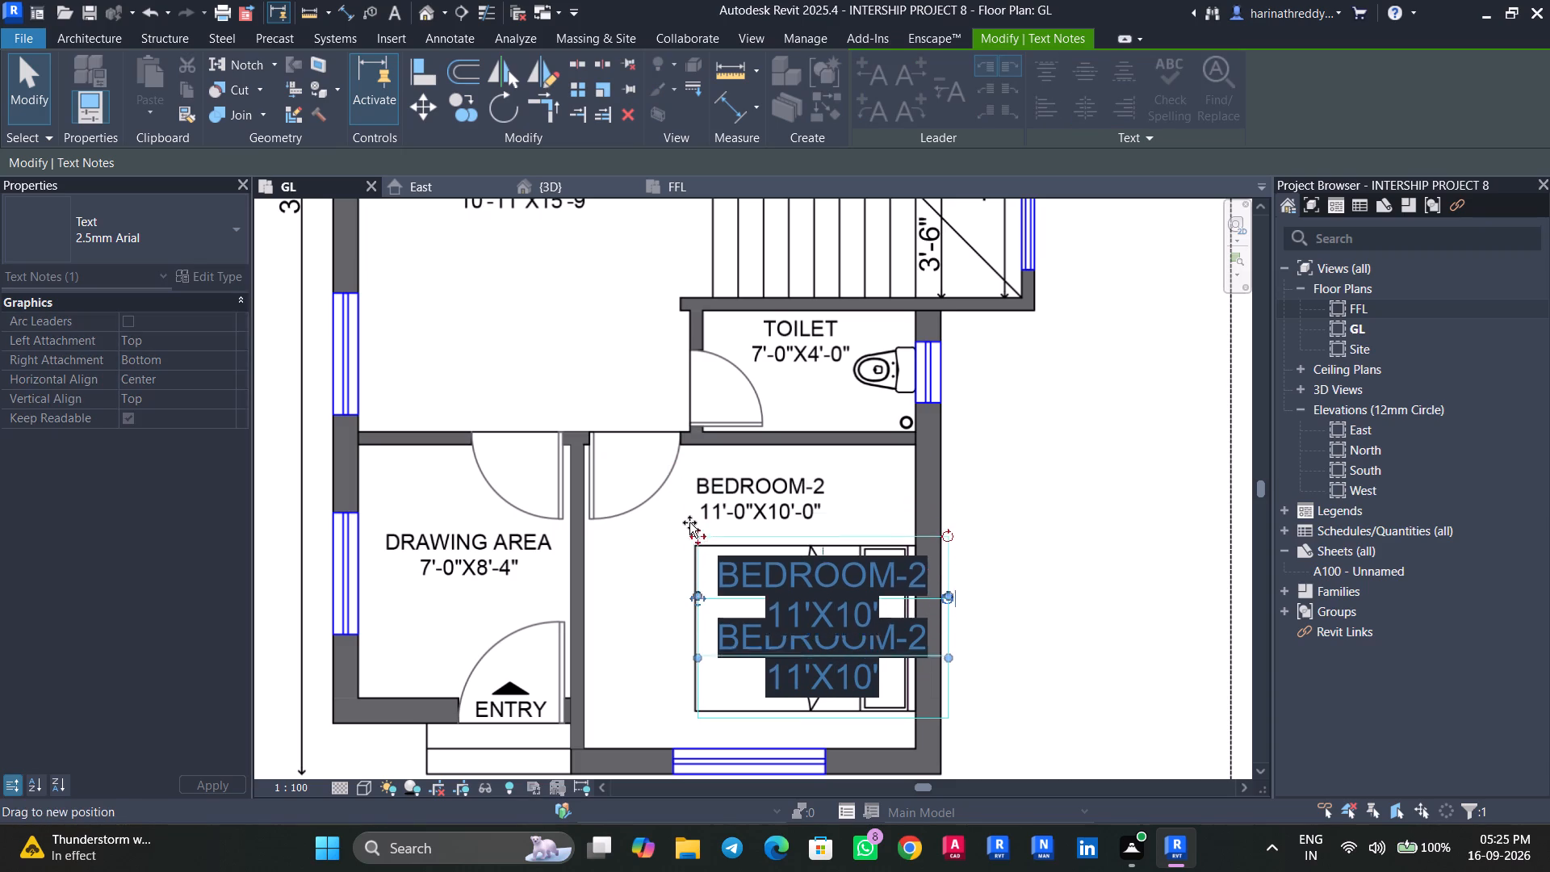
pyautogui.moveTo(689, 522); pyautogui.dragTo(672, 440)
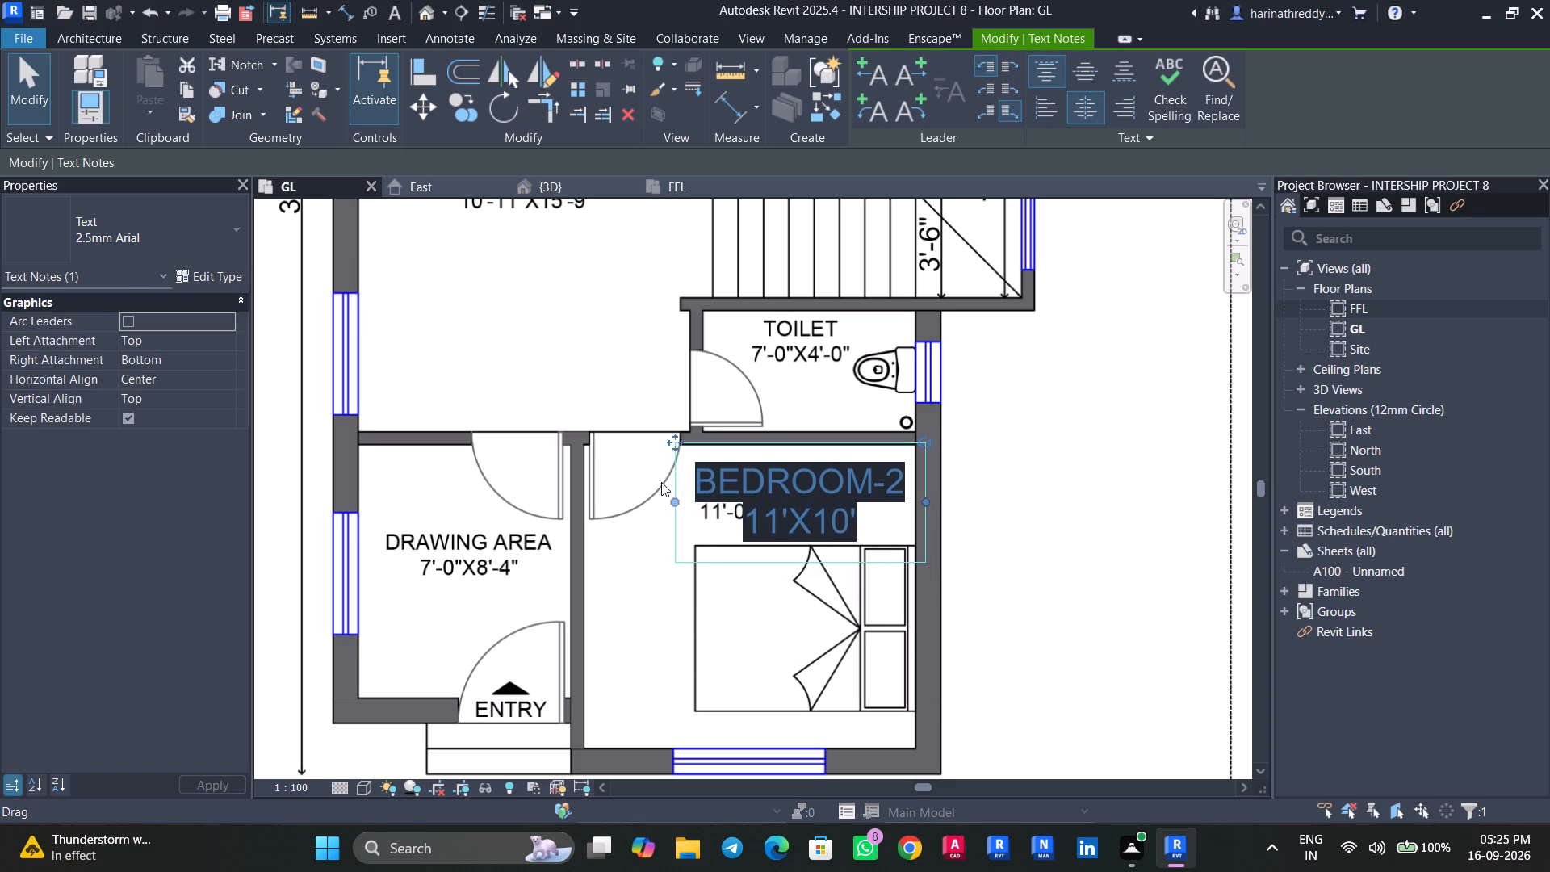
# Duplicate the BEDROOM-2 note's text type as 2MM and set its text size to 2 mm.
pyautogui.click(202, 277)
pyautogui.click(1463, 248)
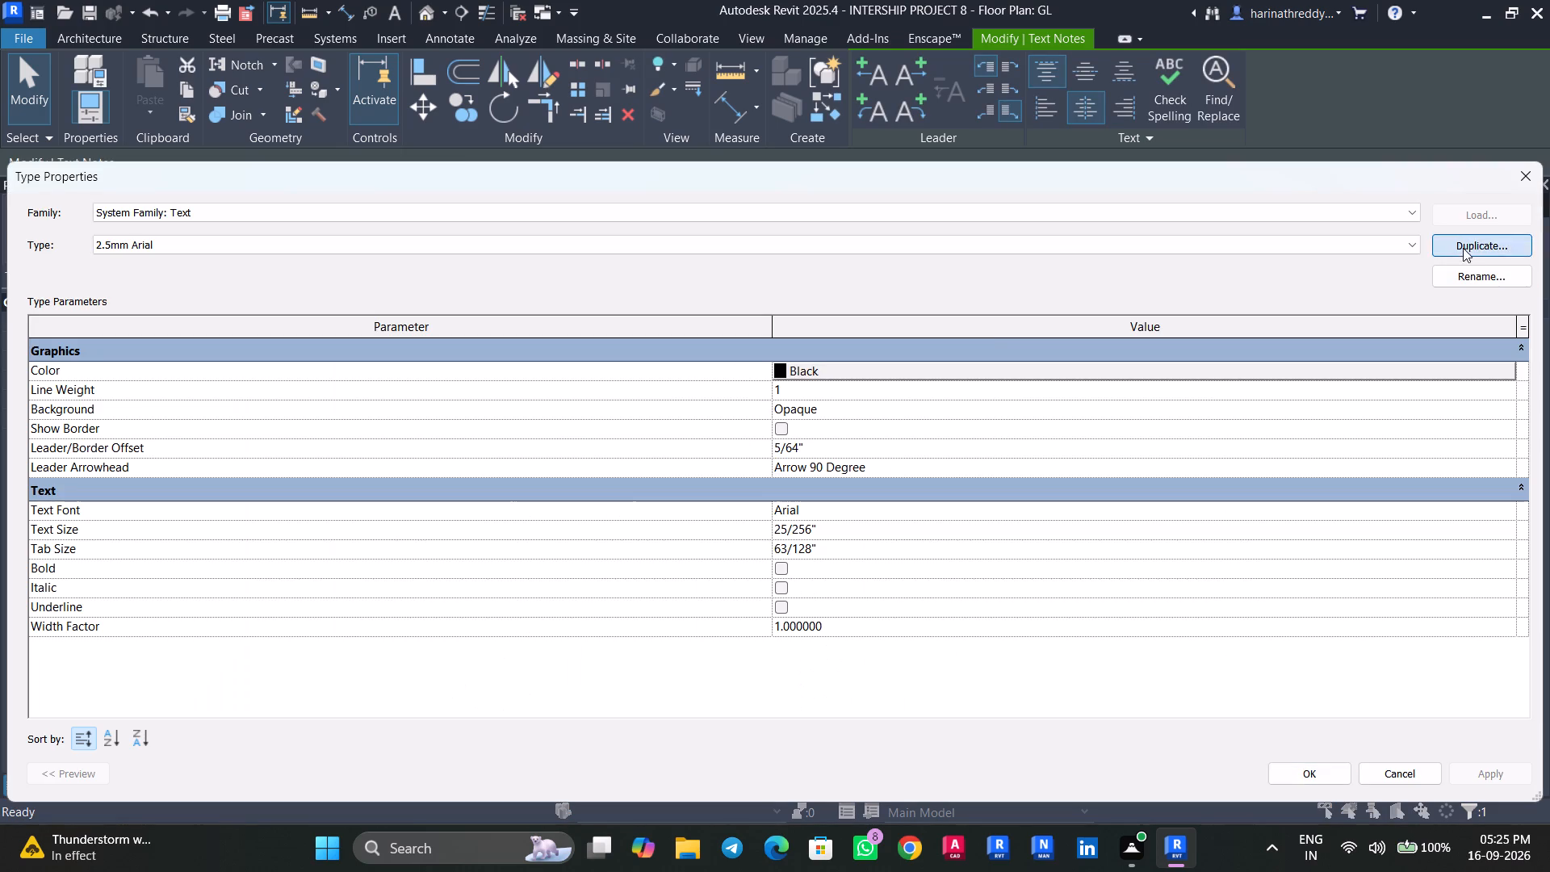
pyautogui.press('2')
pyautogui.write('MM')
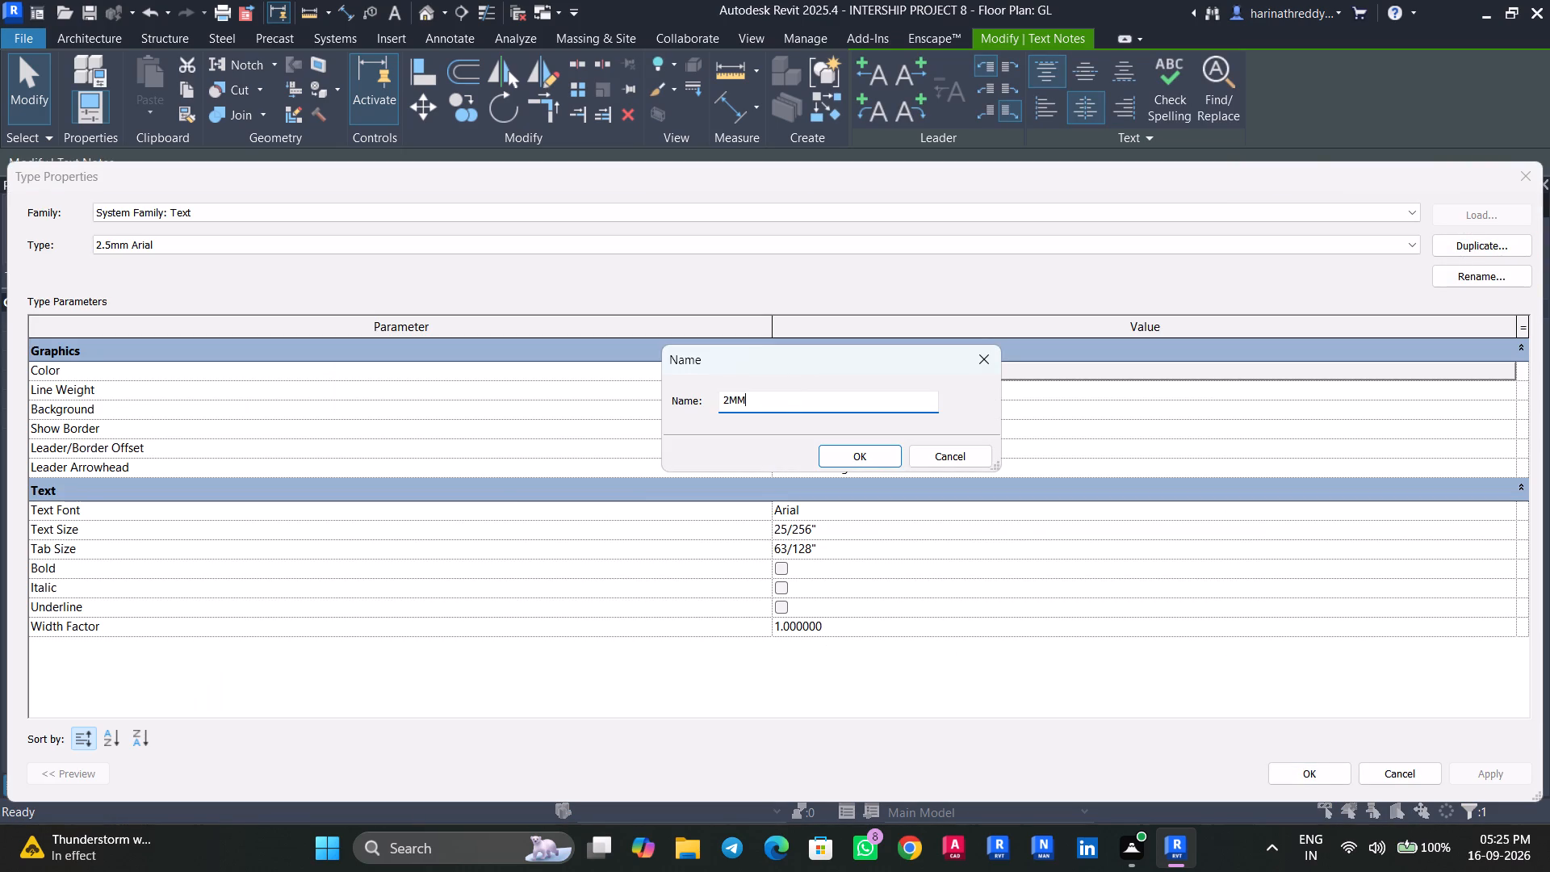
pyautogui.press('Return')
pyautogui.click(892, 528)
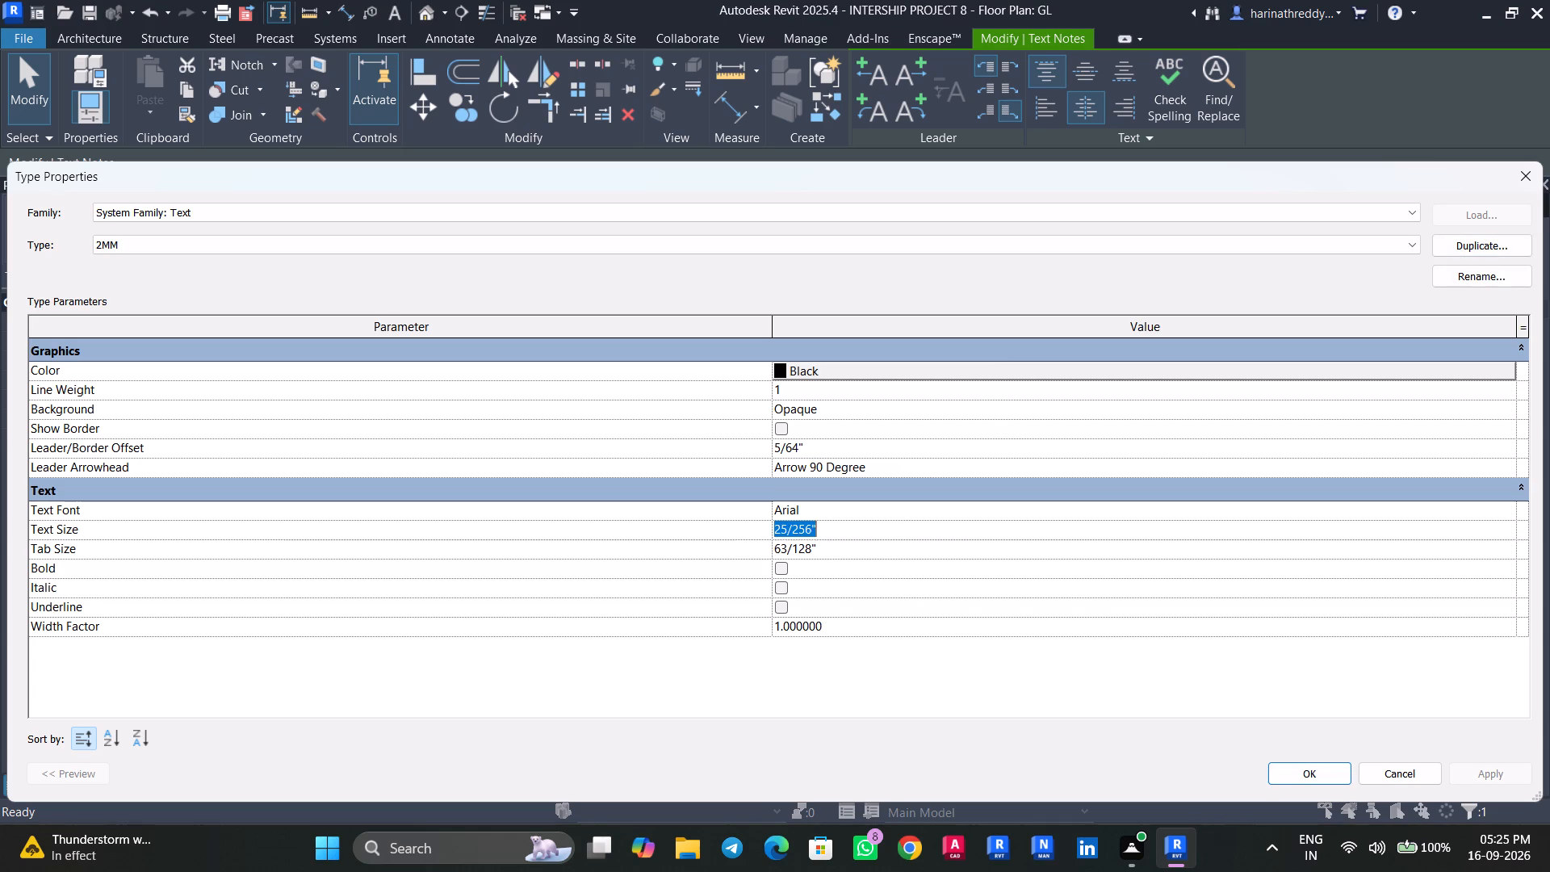
pyautogui.press('2')
pyautogui.write('MM')
pyautogui.press('Return')
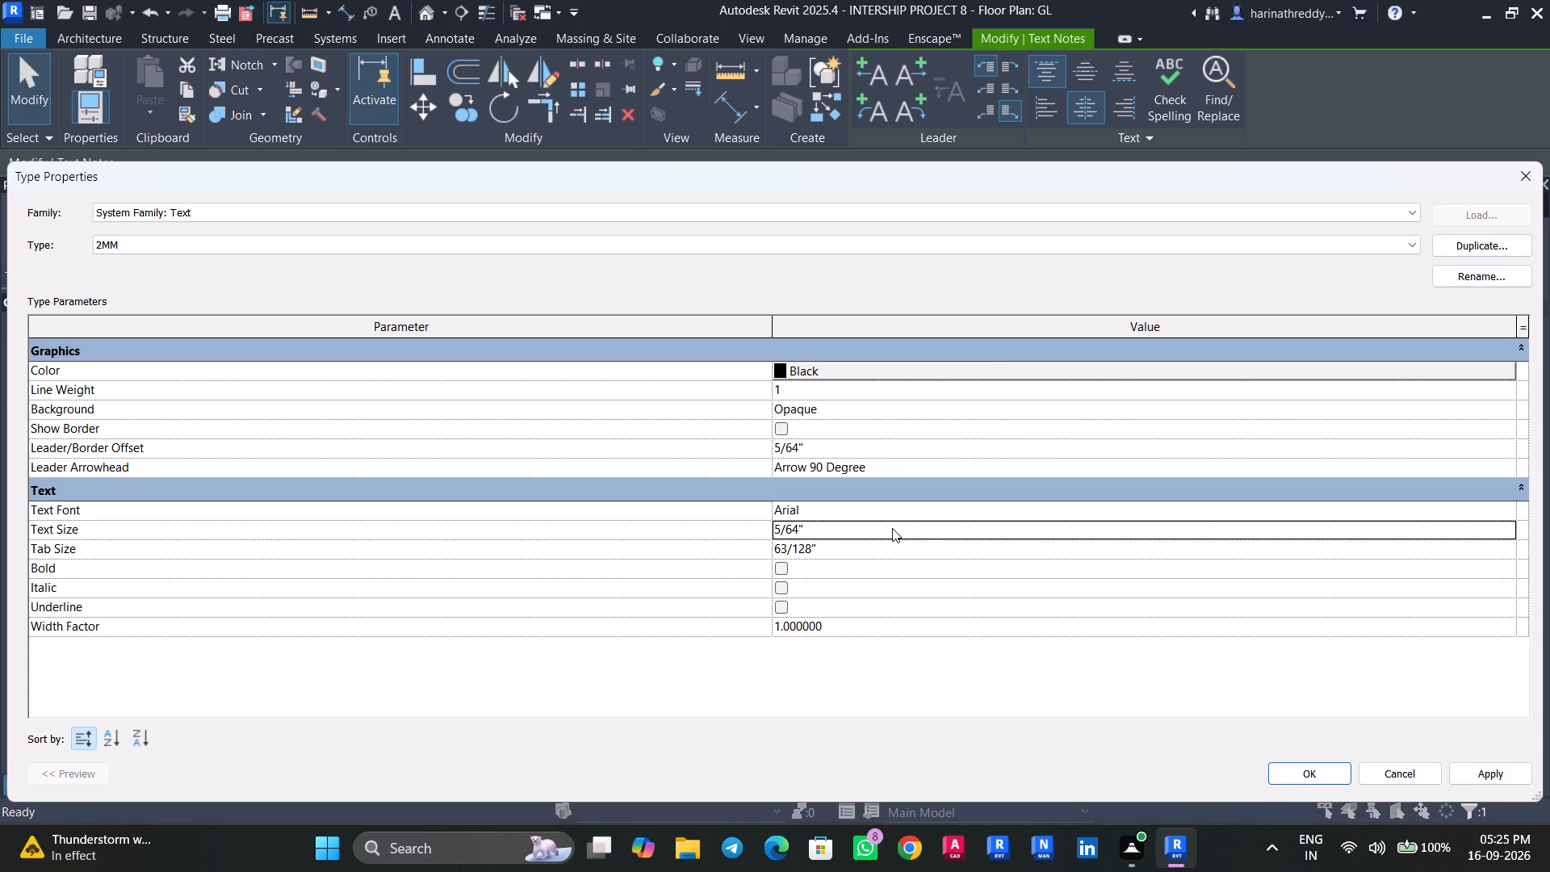
pyautogui.click(1519, 771)
pyautogui.click(1330, 777)
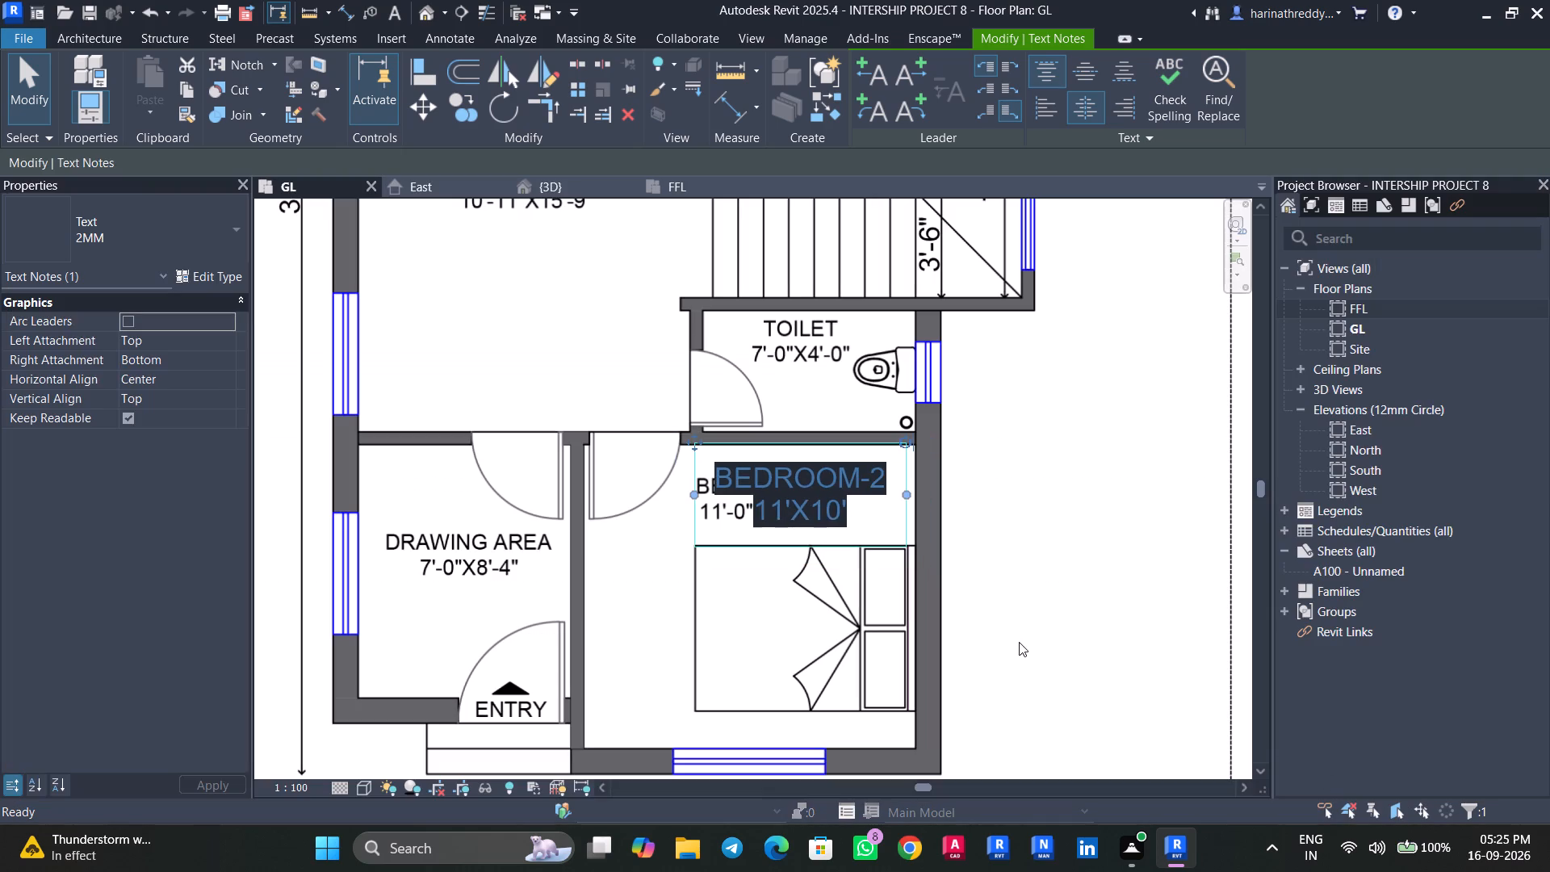
pyautogui.press('Escape')
pyautogui.press('Escape')
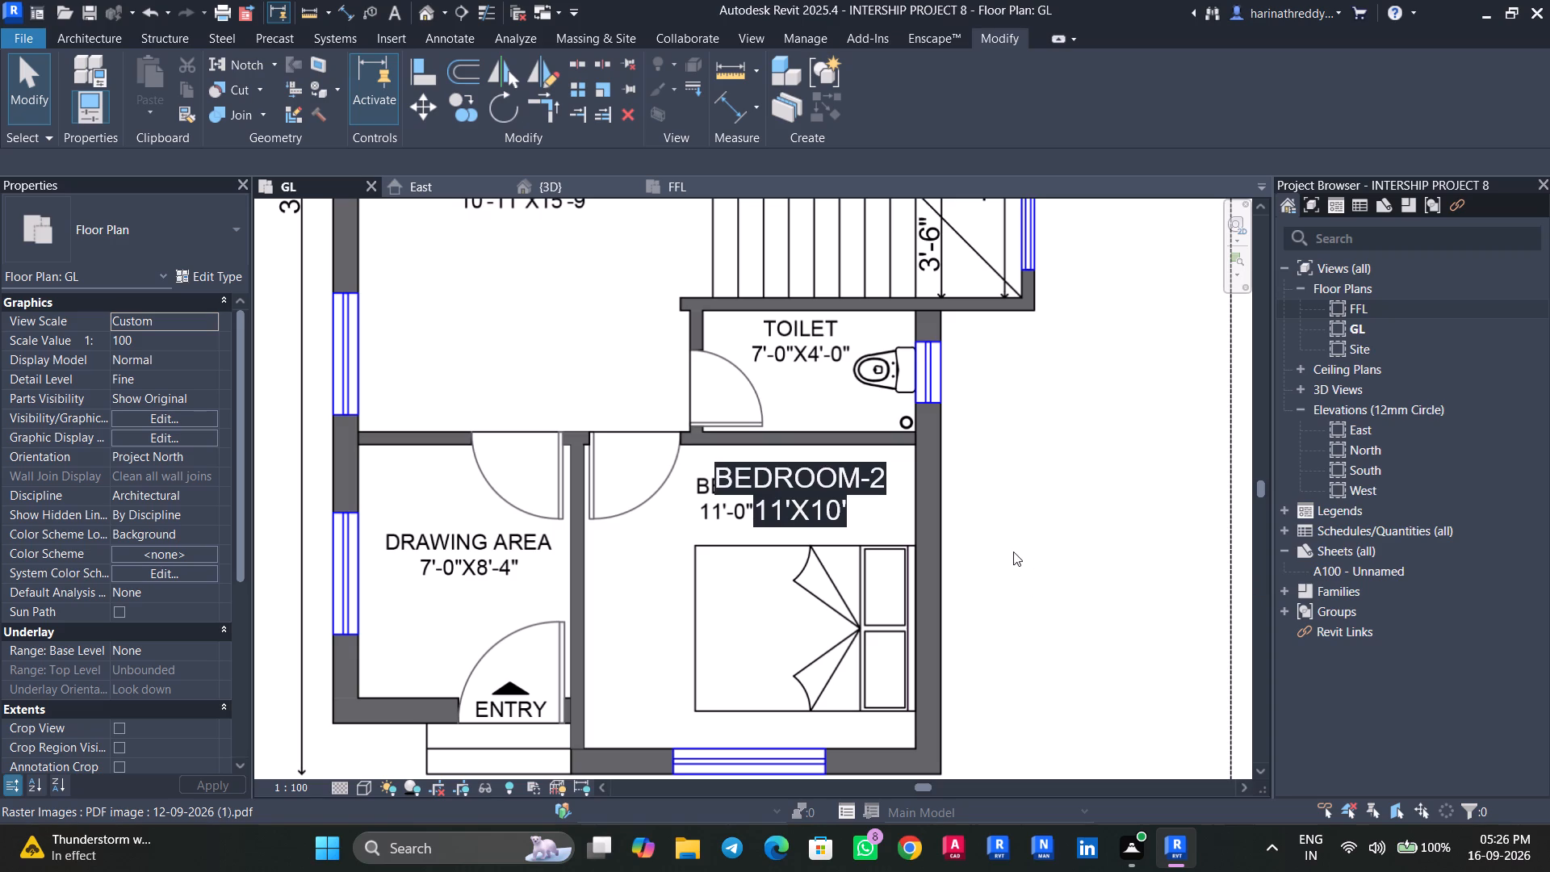
# Copy the BEDROOM-2 text note onto the drawing area's printed label.
pyautogui.scroll(-1, 833, 488)
pyautogui.moveTo(972, 542); pyautogui.dragTo(1079, 501, button='middle')
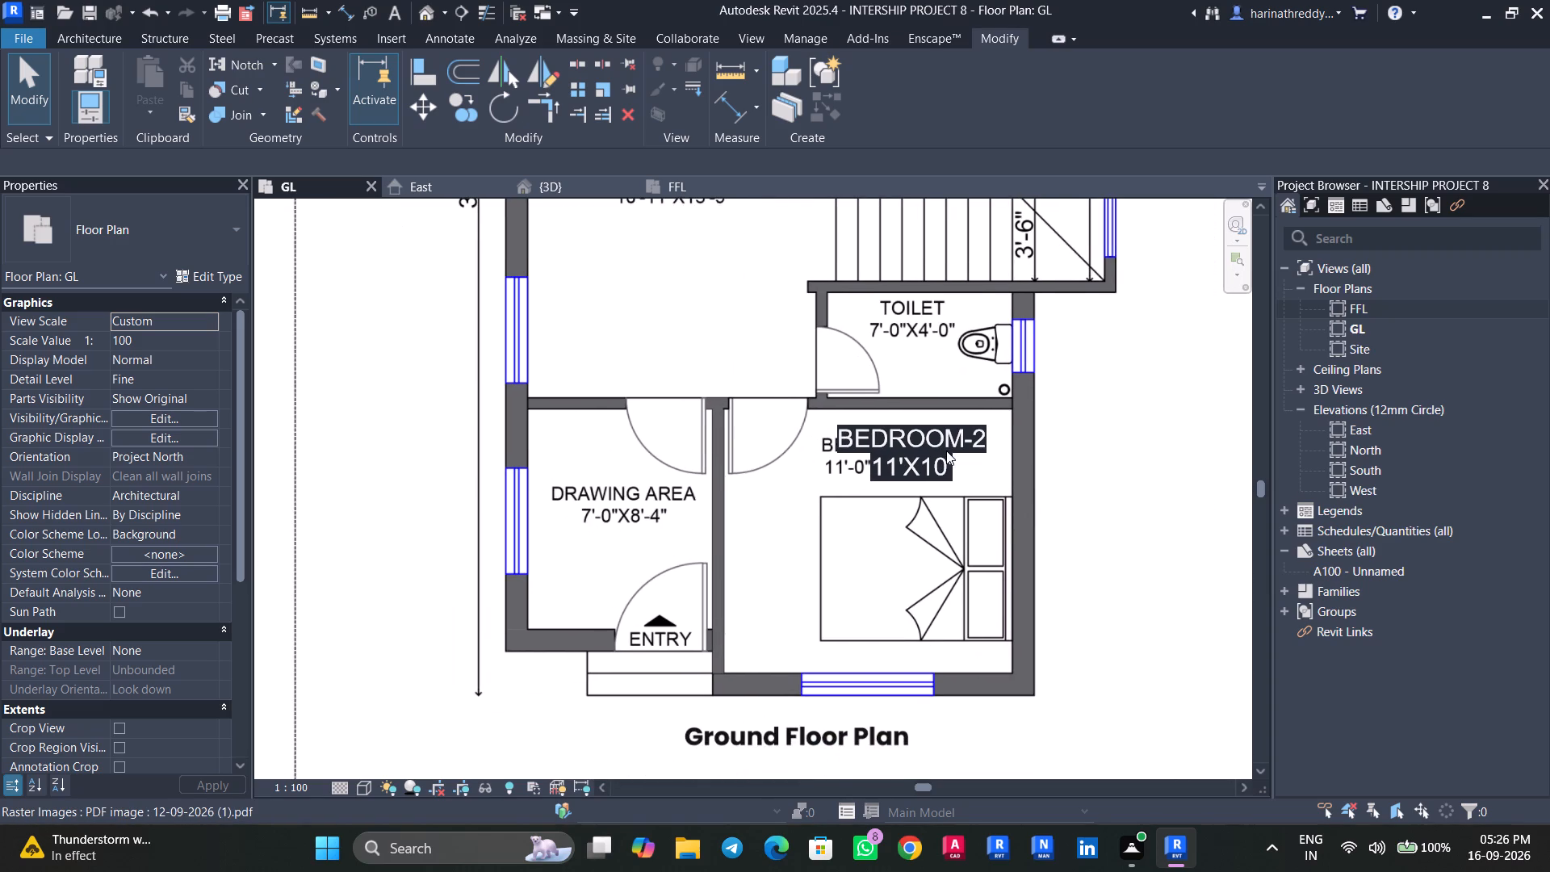
pyautogui.press('Tab')
pyautogui.click(915, 446)
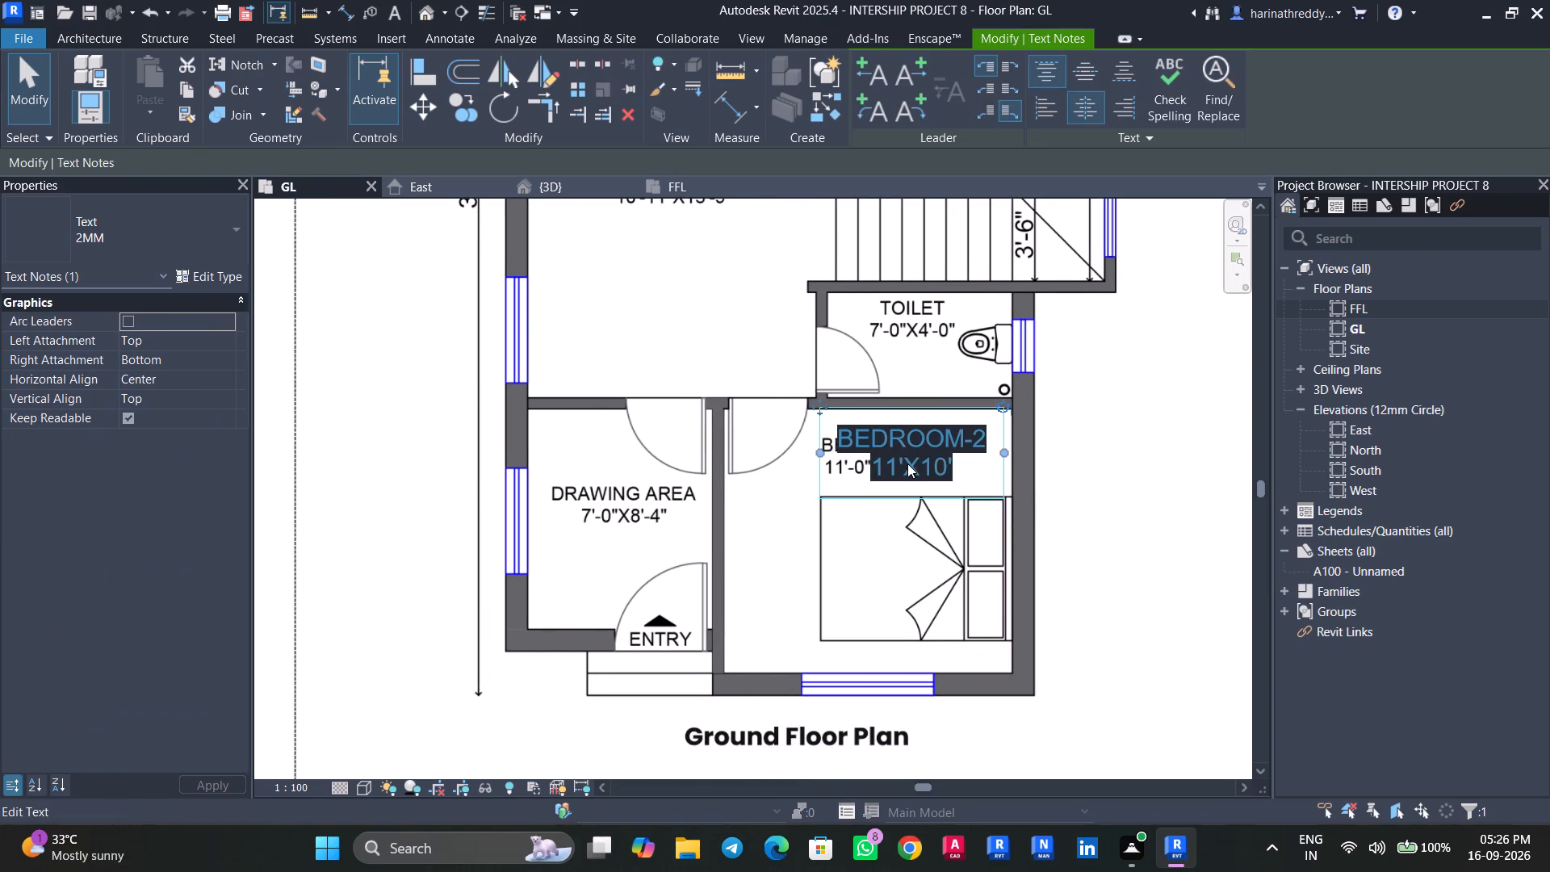
pyautogui.keyDown('ctrl'); pyautogui.moveTo(903, 446); pyautogui.dragTo(618, 508); pyautogui.keyUp('ctrl')
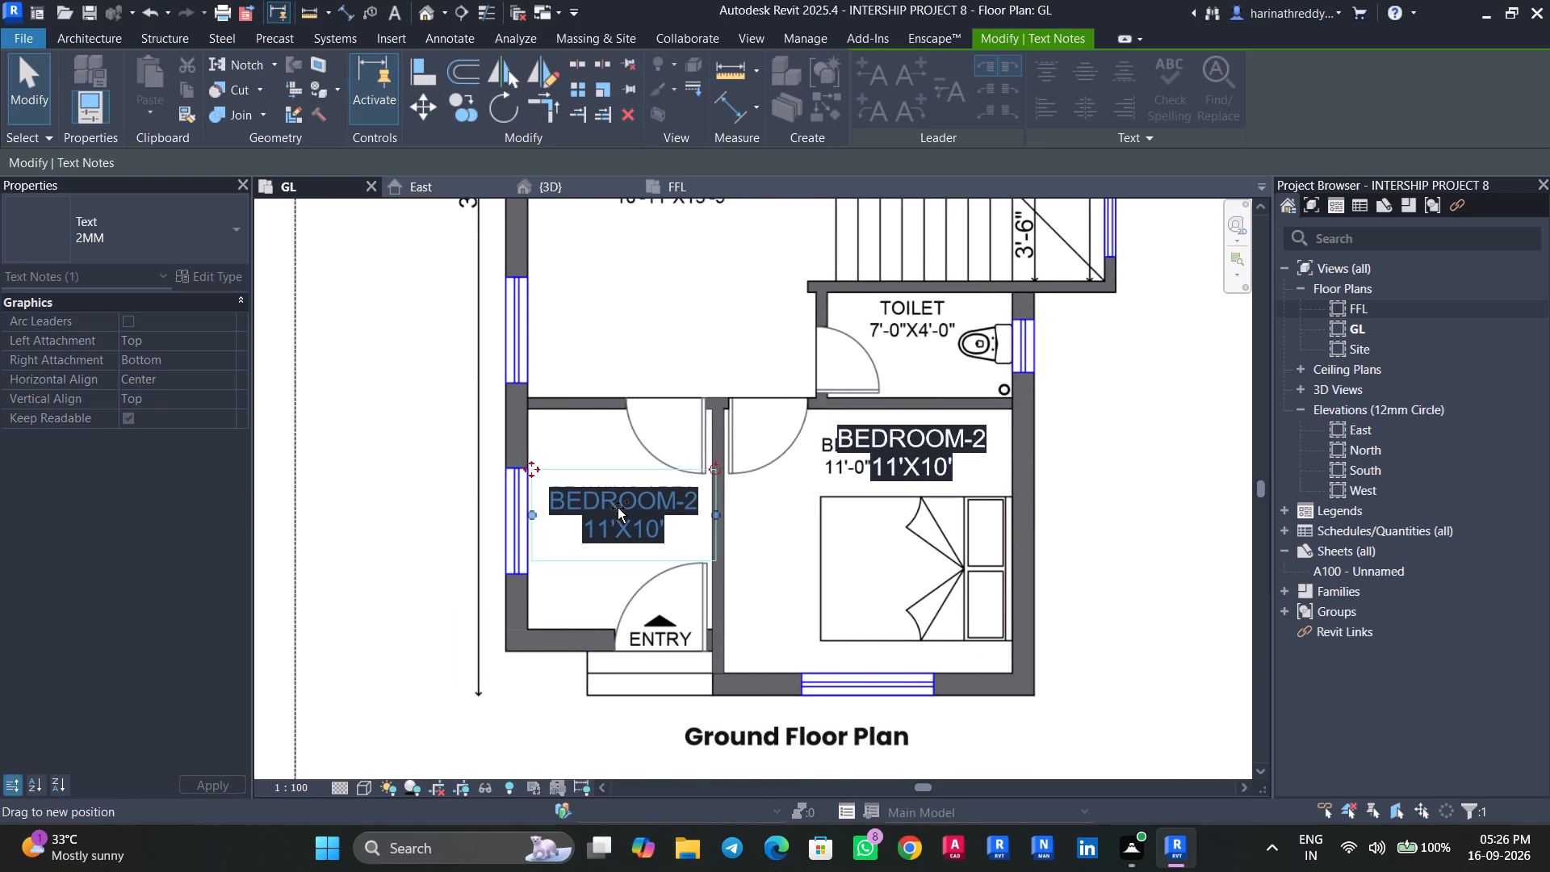
pyautogui.keyDown('ctrl'); pyautogui.moveTo(618, 508); pyautogui.dragTo(614, 498); pyautogui.keyUp('ctrl')
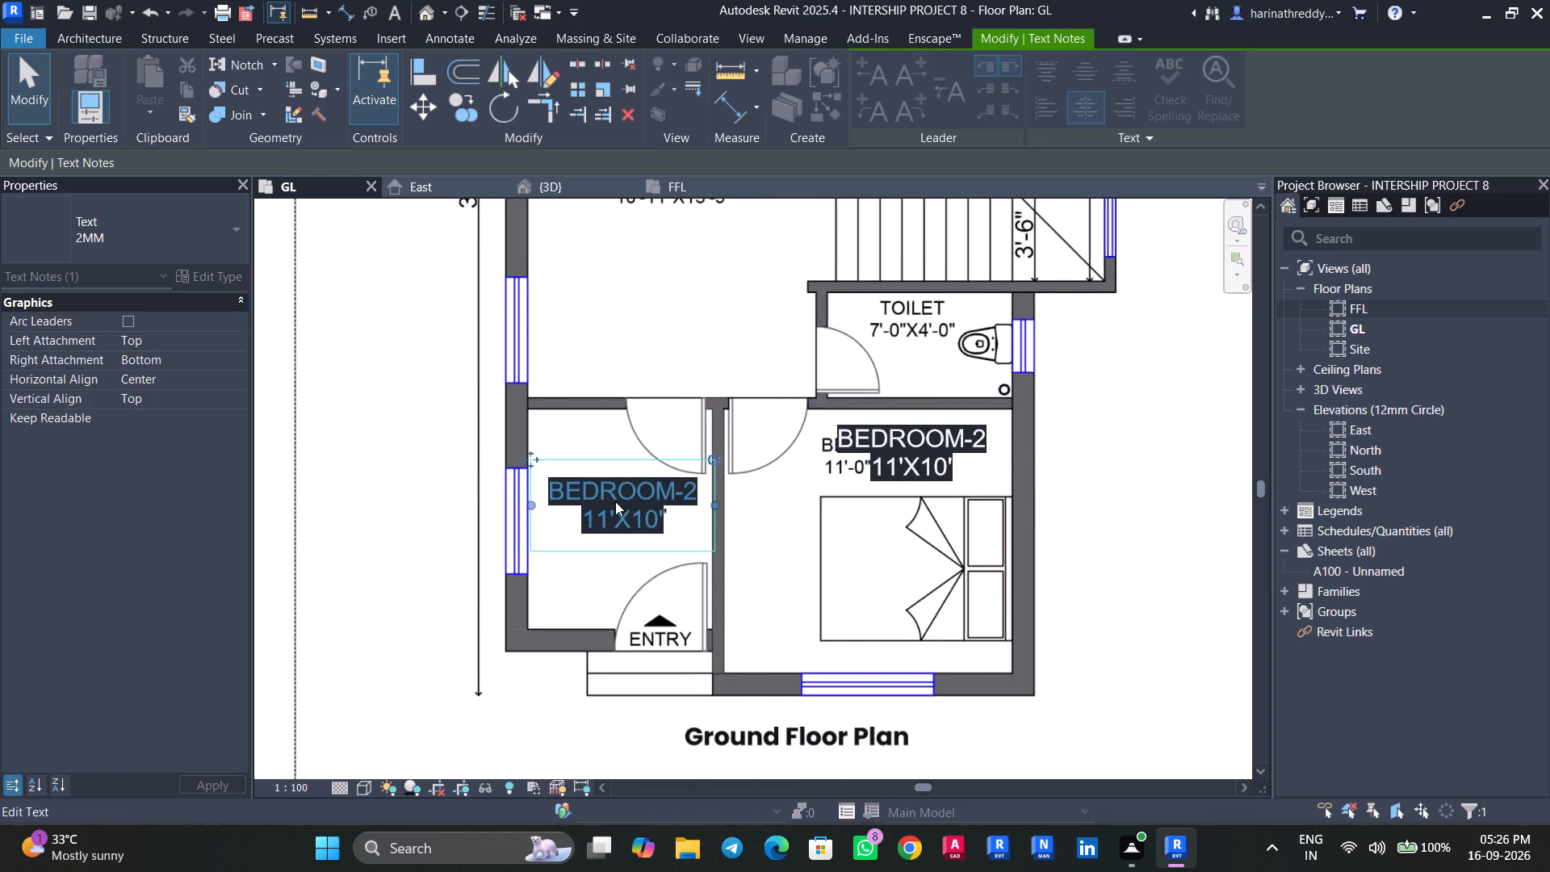
# Change the first line of the copied note to DINING AREA.
pyautogui.click(632, 497)
pyautogui.tripleClick(693, 488)
pyautogui.click(696, 488)
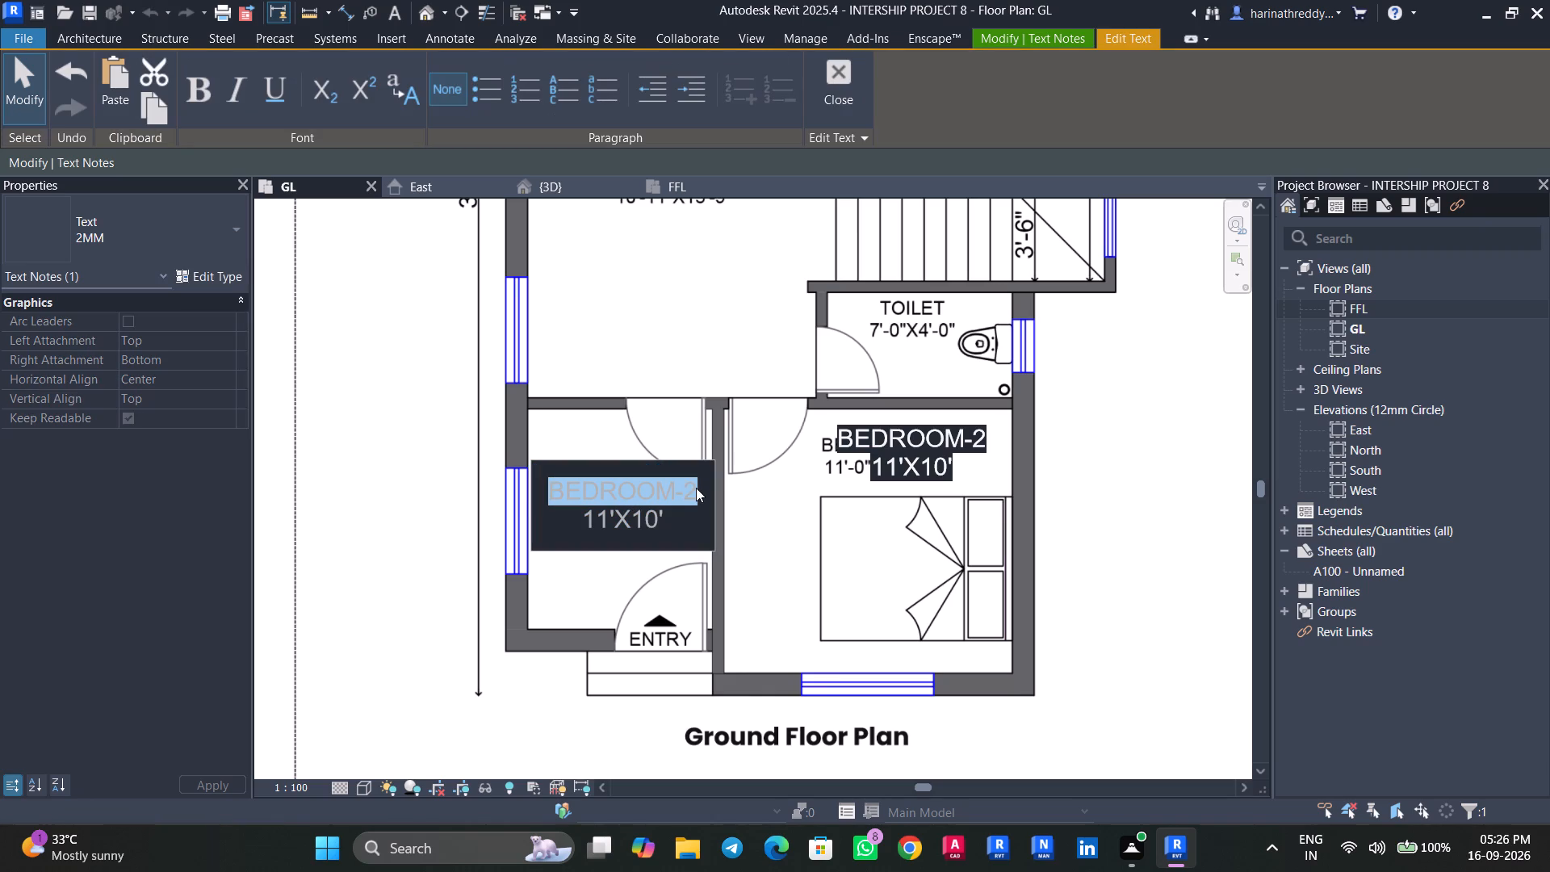
pyautogui.write('DI')
pyautogui.press('n')
pyautogui.write('ING AREA')
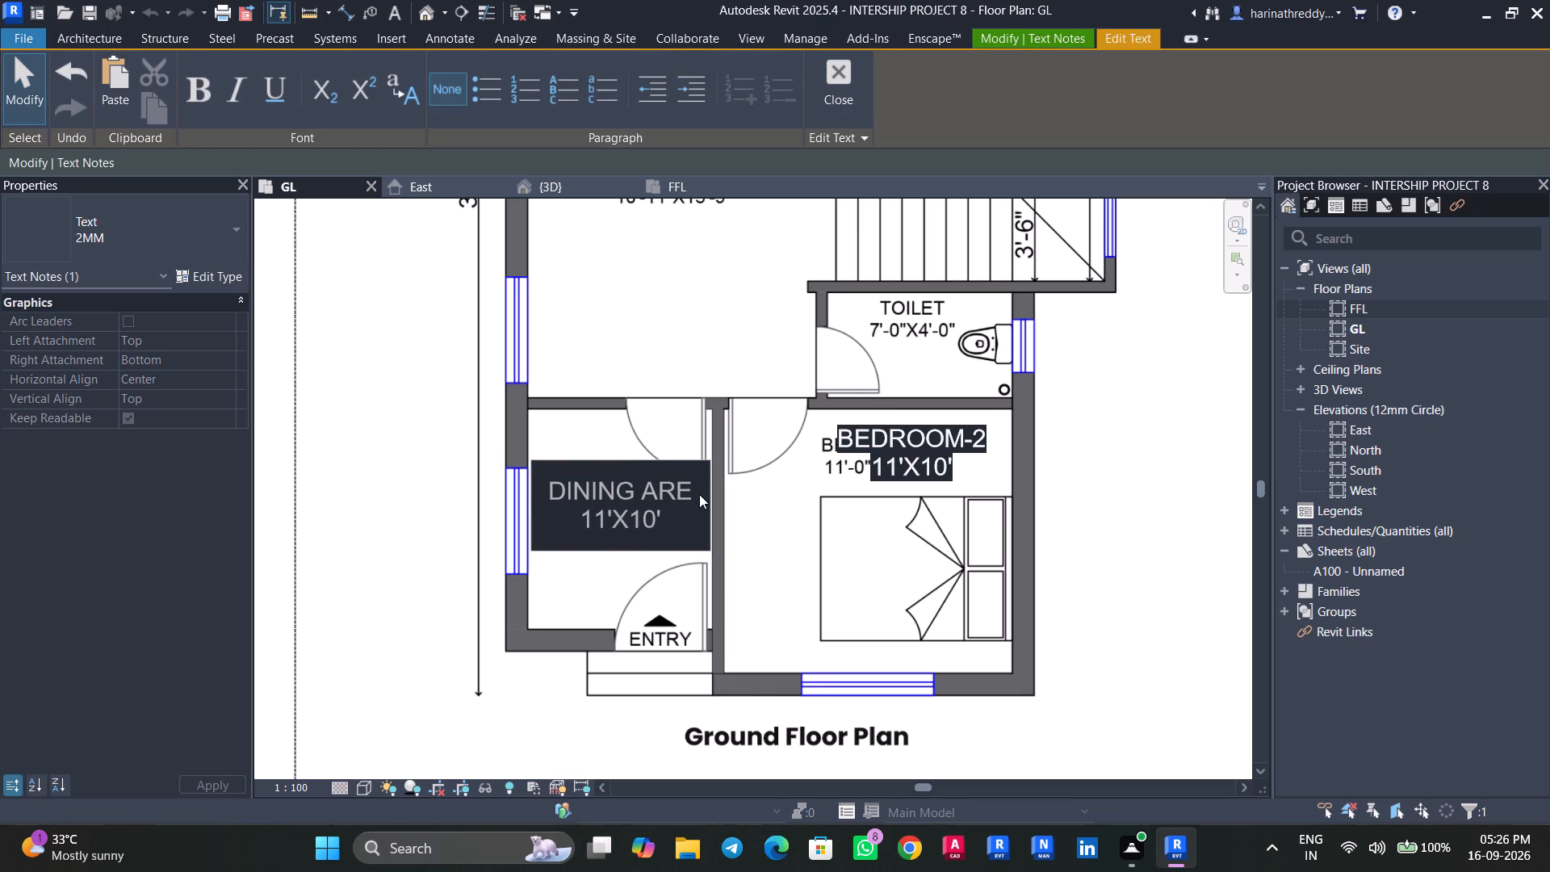
pyautogui.doubleClick(684, 520)
pyautogui.click(684, 520)
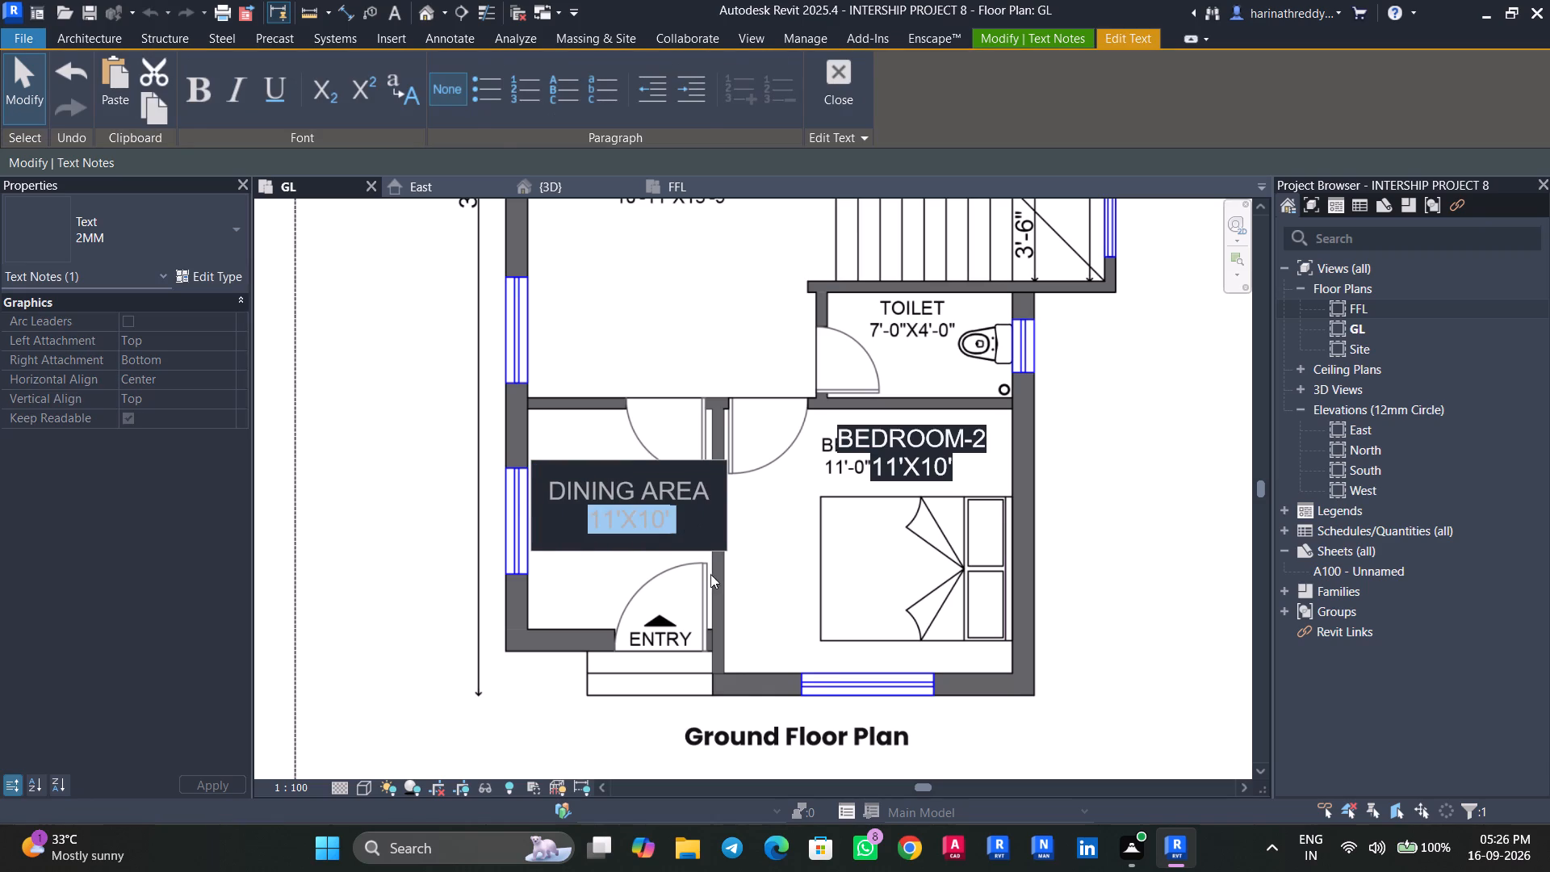
pyautogui.click(710, 574)
# Move the DINING AREA note clear of the printed drawing area label and change its second line to 7'X8'-4".
pyautogui.moveTo(530, 460); pyautogui.dragTo(618, 514)
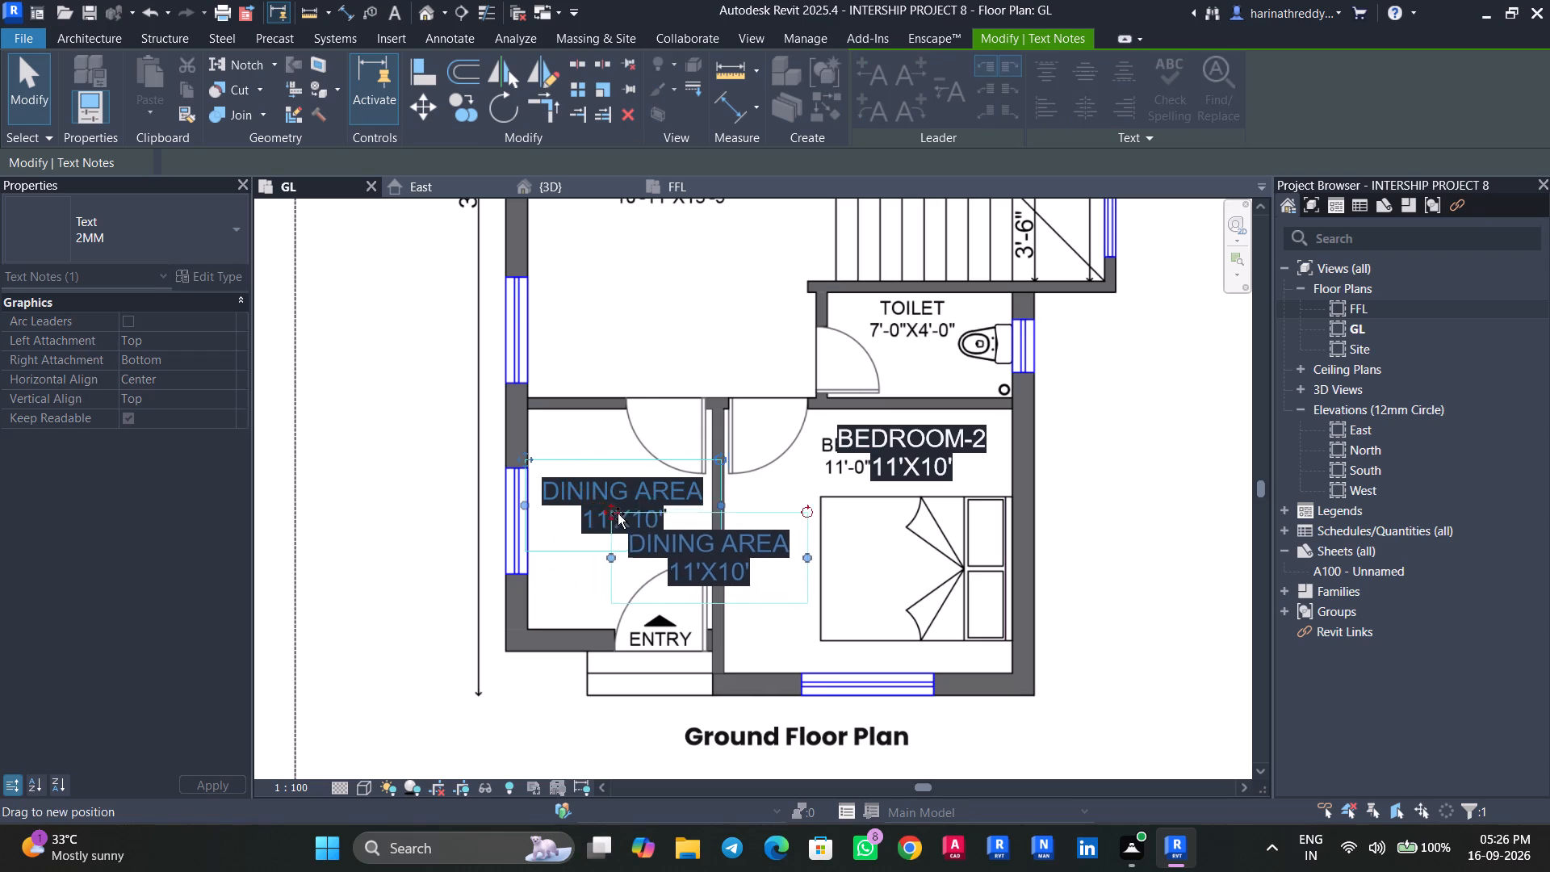
pyautogui.moveTo(618, 514); pyautogui.dragTo(618, 514)
pyautogui.click(760, 572)
pyautogui.doubleClick(756, 576)
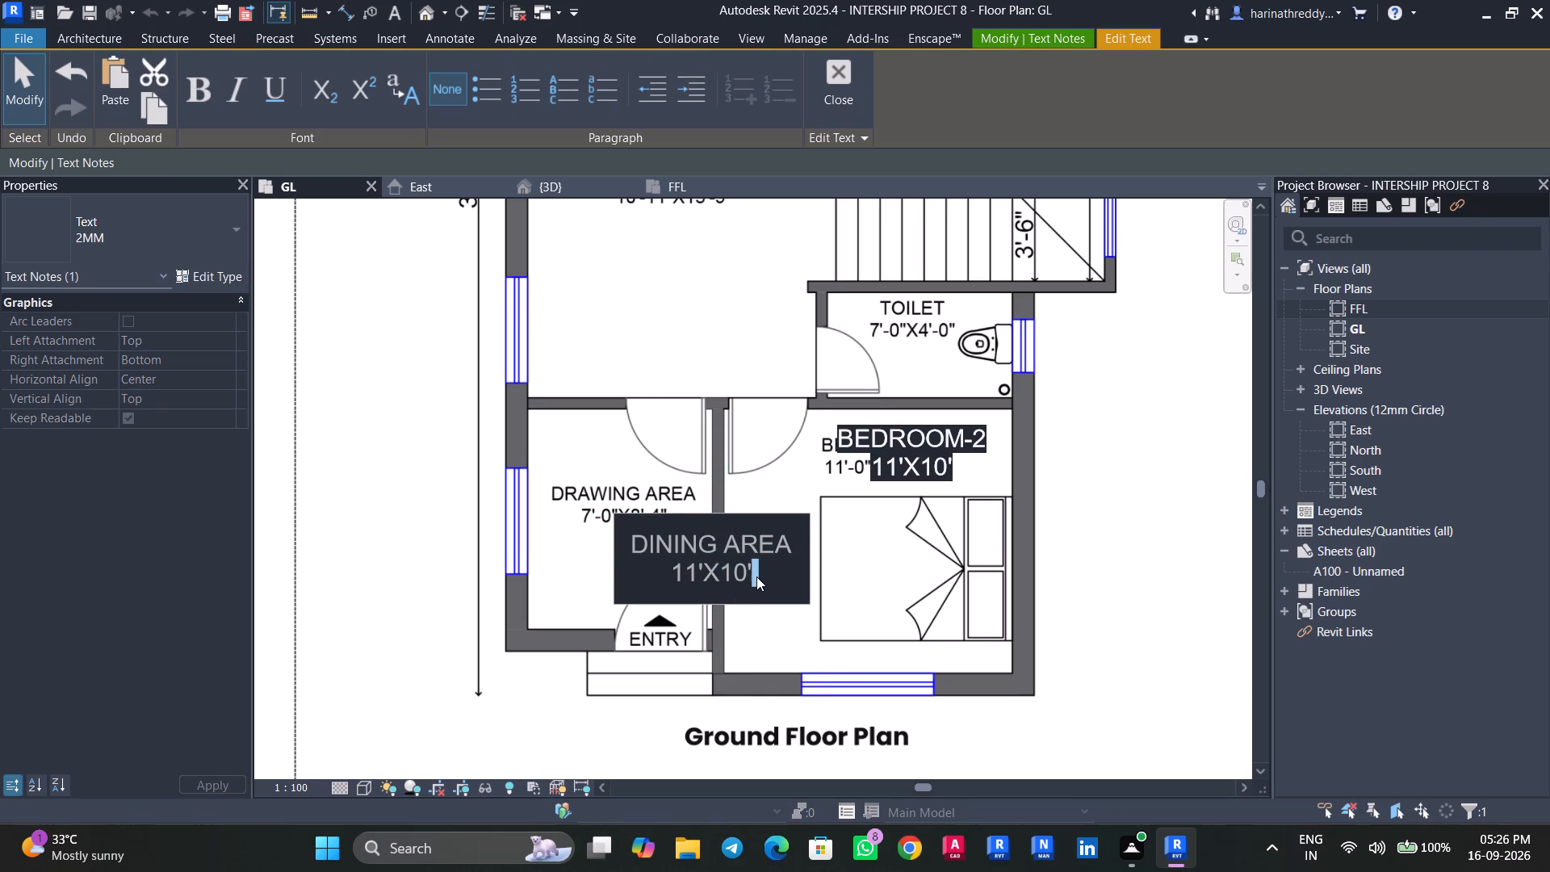
pyautogui.tripleClick(756, 576)
pyautogui.press('7')
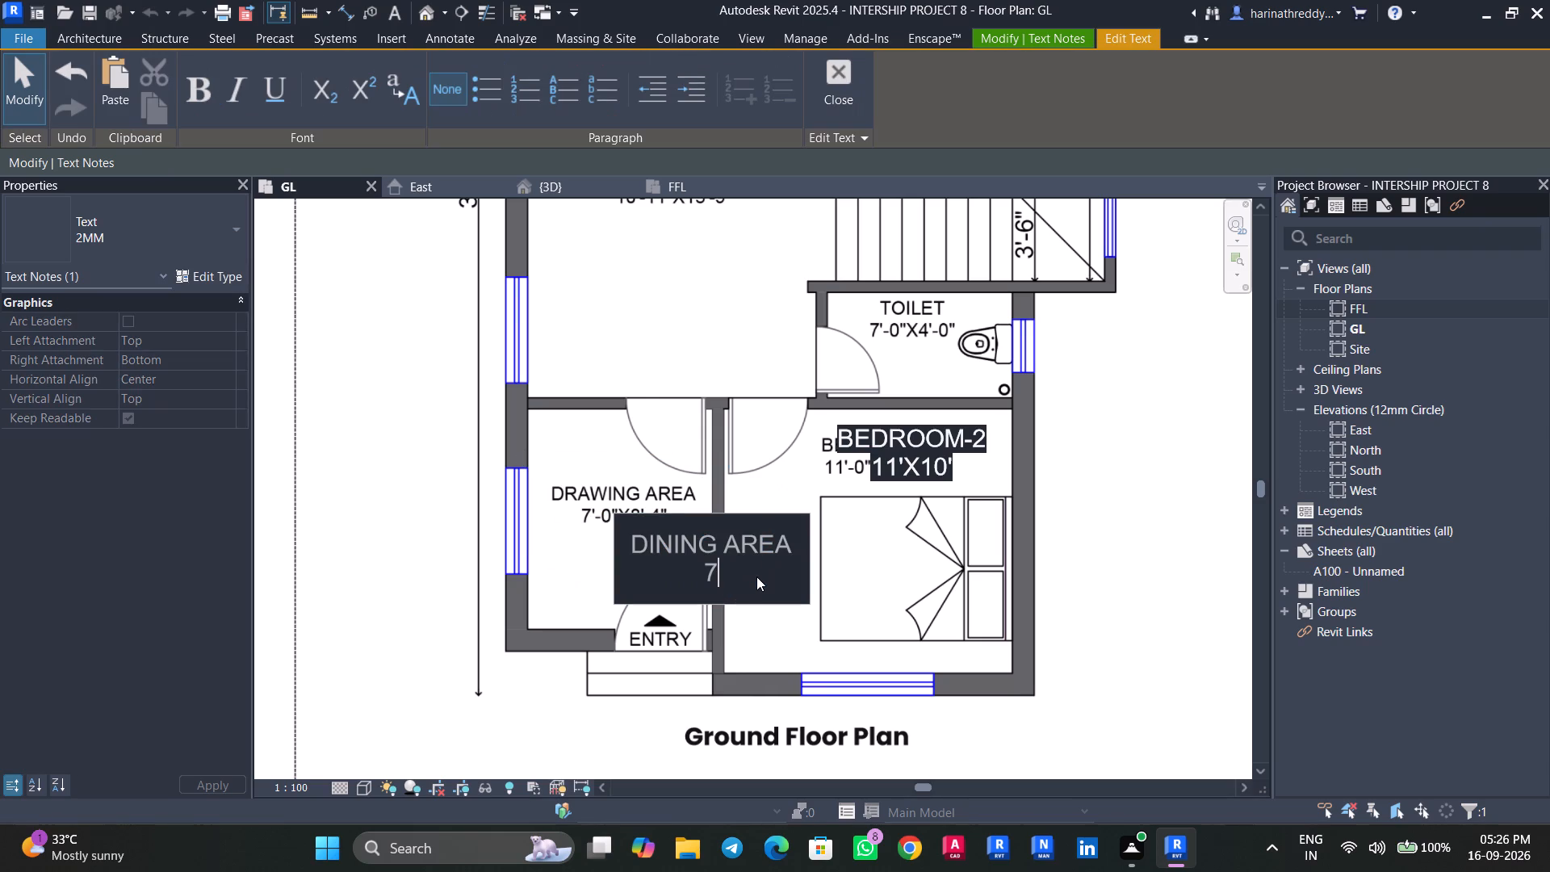
pyautogui.write("'X")
pyautogui.write('8\'-4"')
pyautogui.click(863, 690)
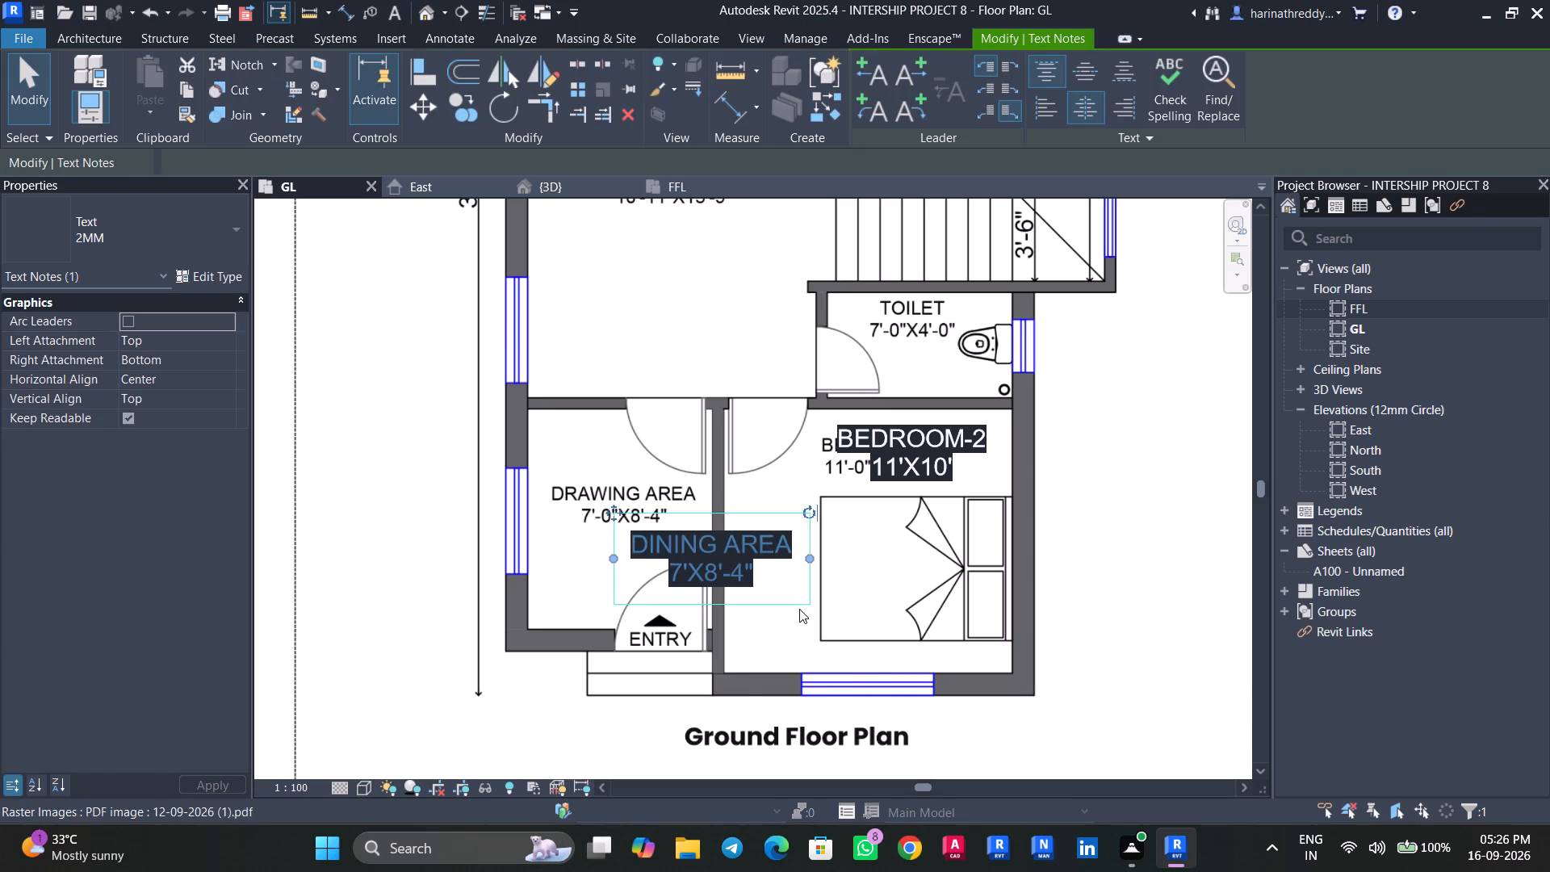
# Move the DINING AREA text note over the printed drawing area label, covering it.
pyautogui.moveTo(615, 509); pyautogui.dragTo(537, 459)
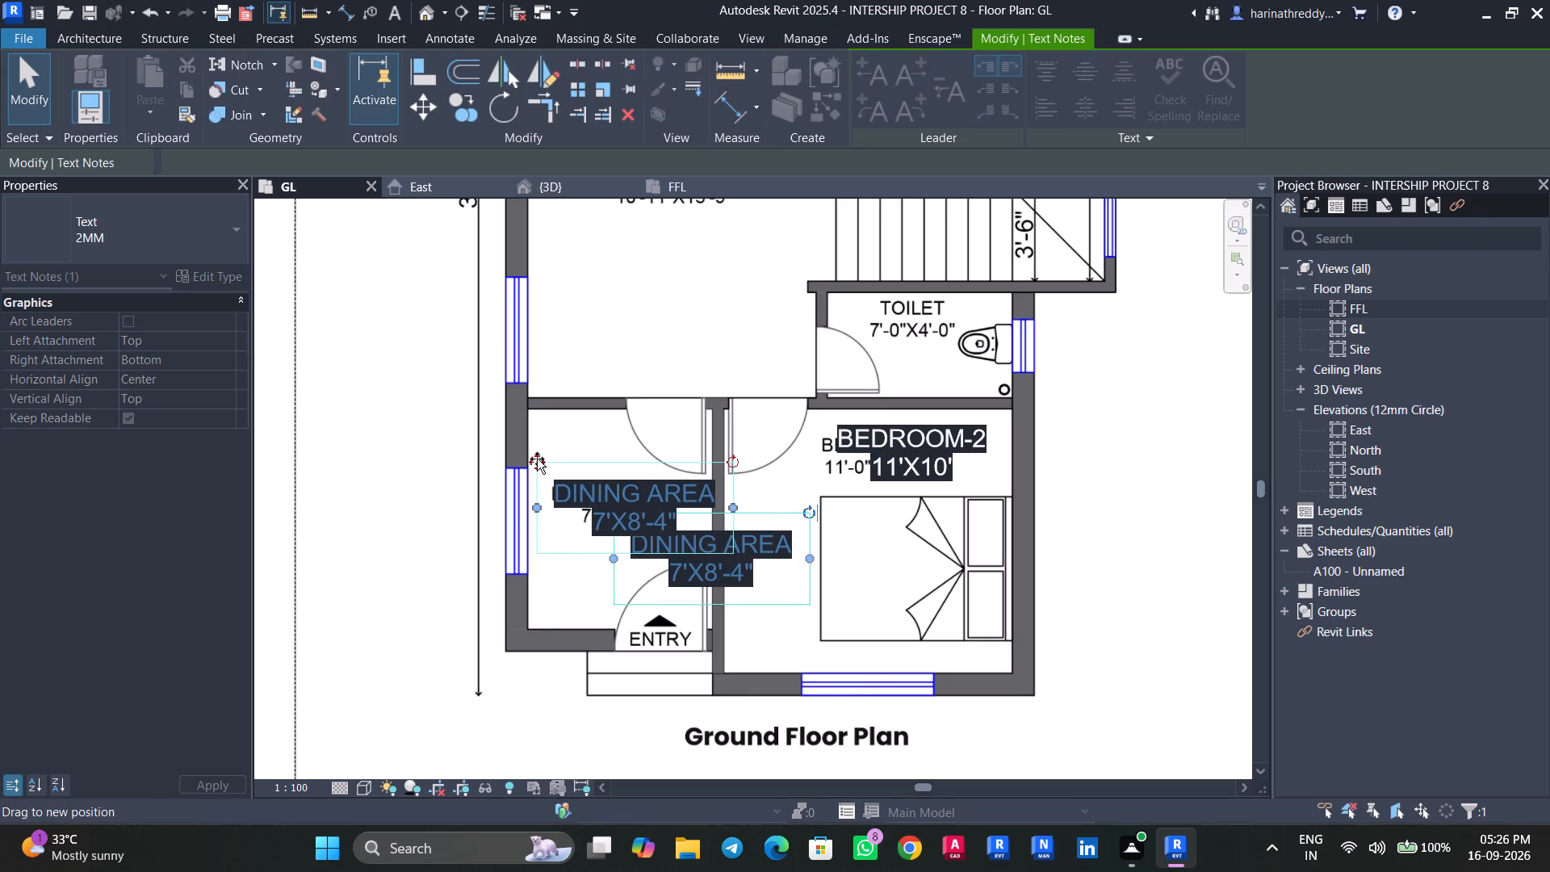
pyautogui.moveTo(537, 459); pyautogui.dragTo(528, 462)
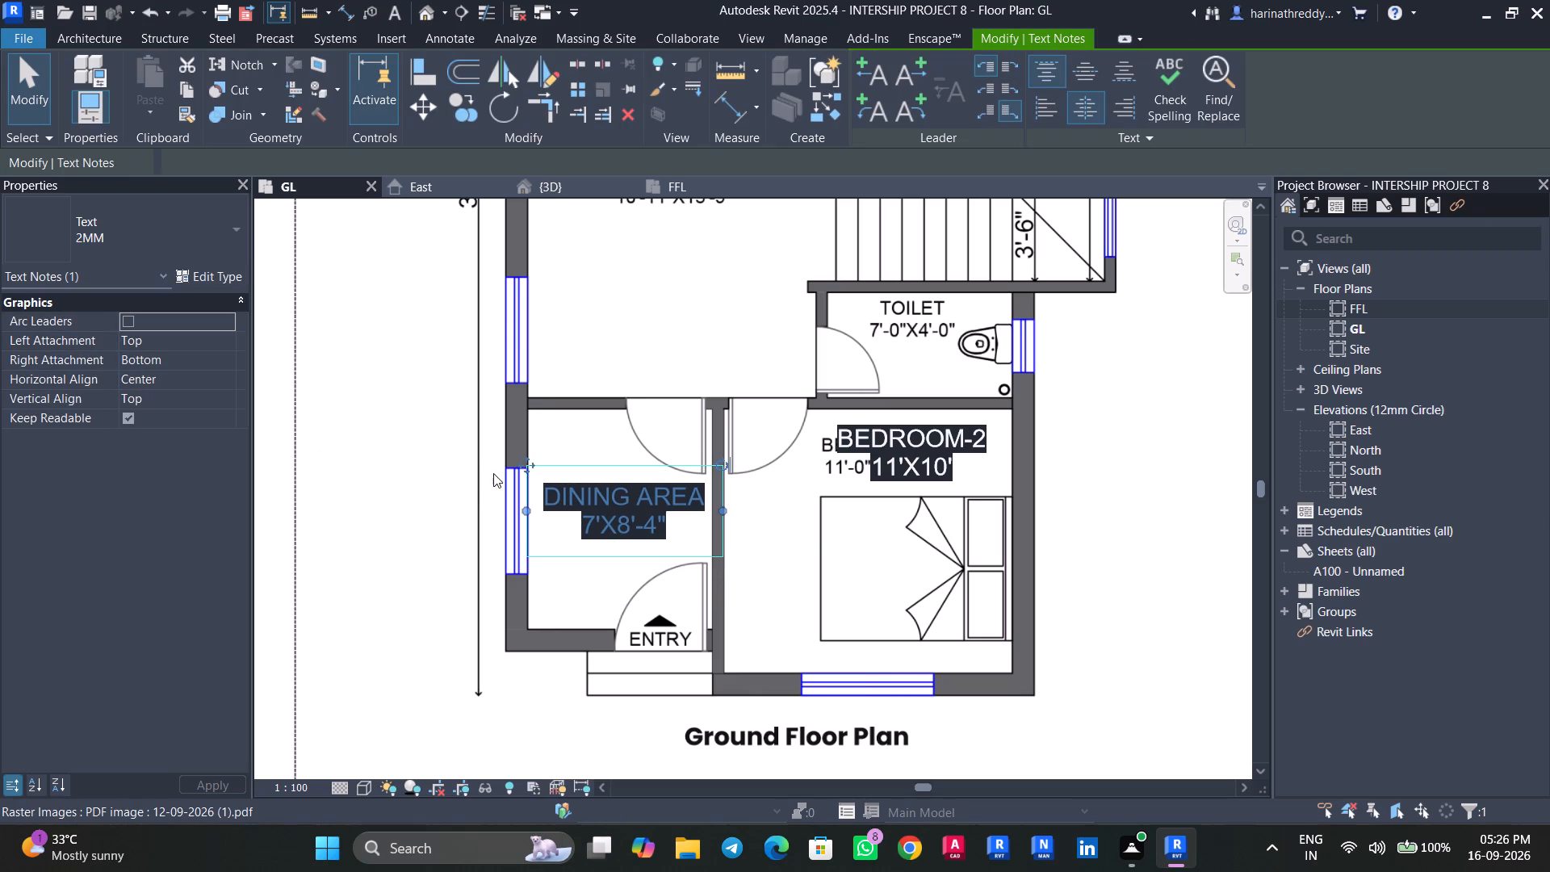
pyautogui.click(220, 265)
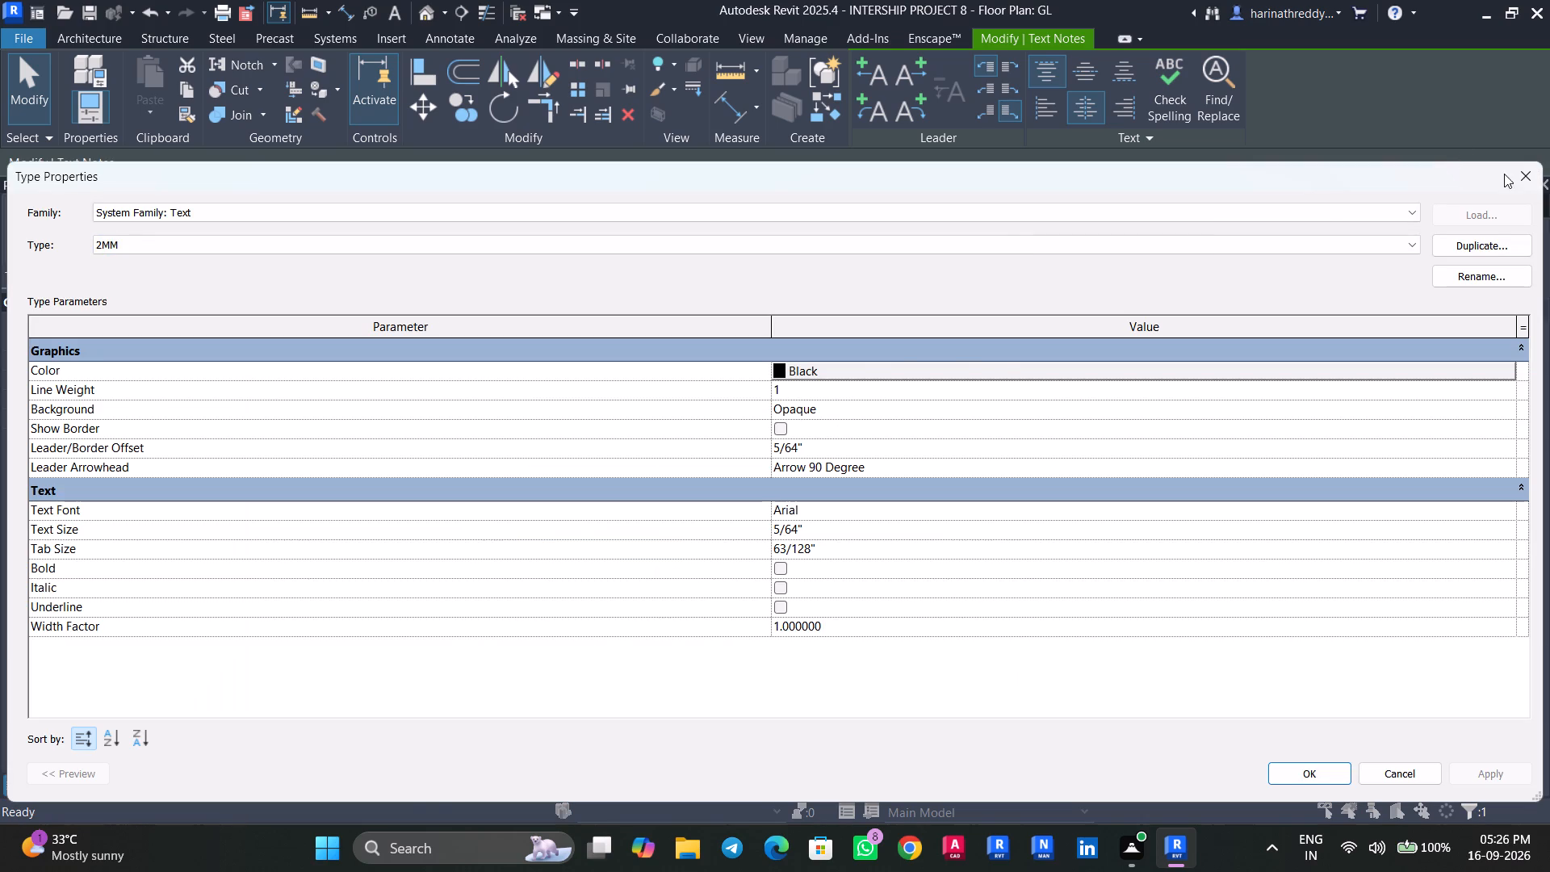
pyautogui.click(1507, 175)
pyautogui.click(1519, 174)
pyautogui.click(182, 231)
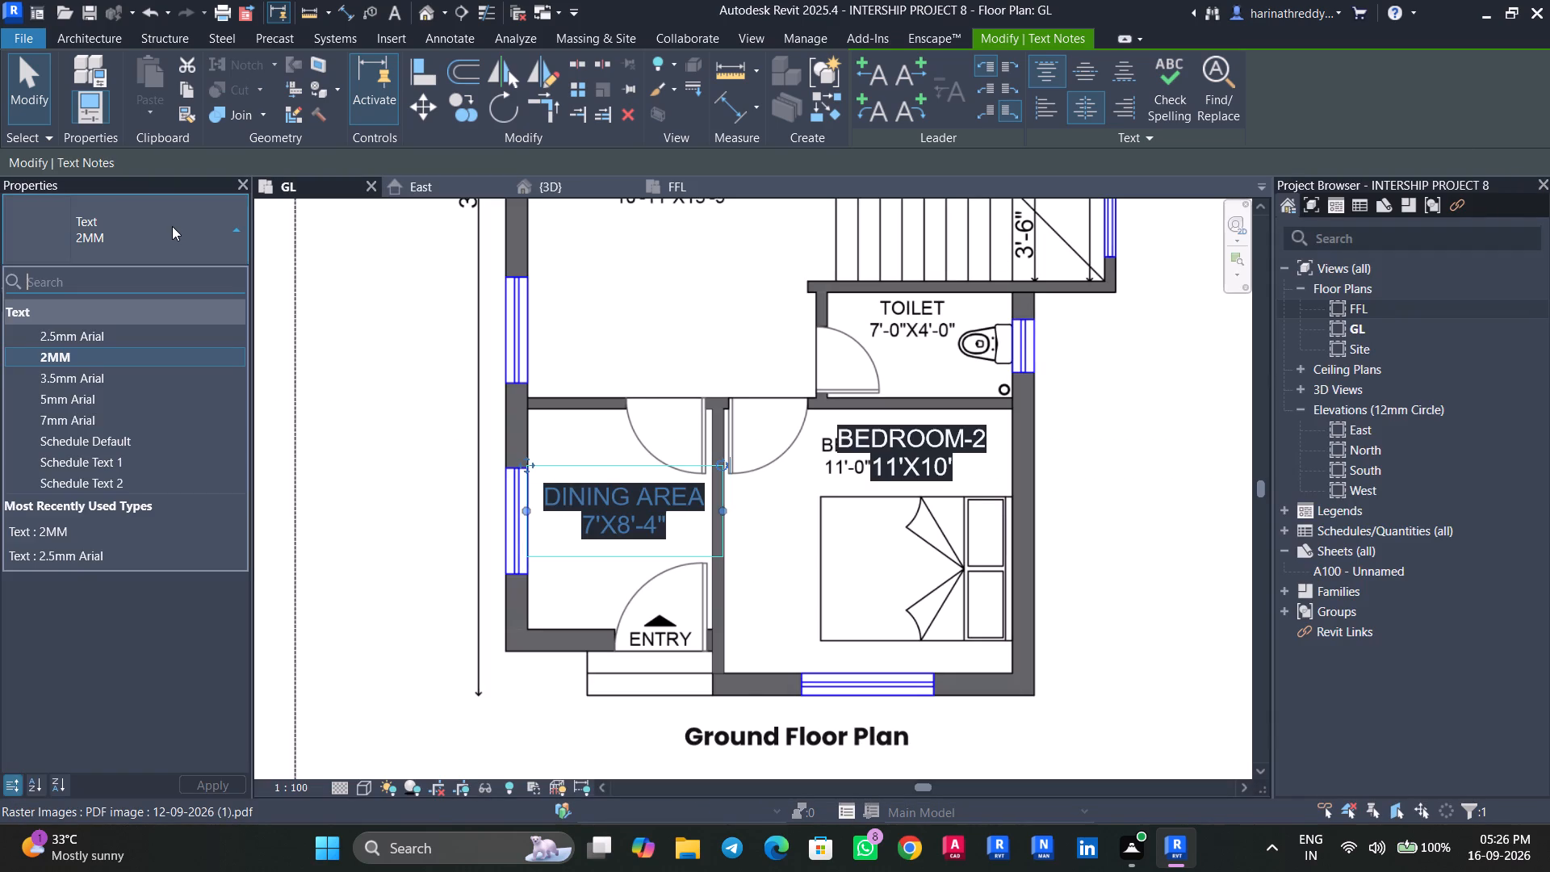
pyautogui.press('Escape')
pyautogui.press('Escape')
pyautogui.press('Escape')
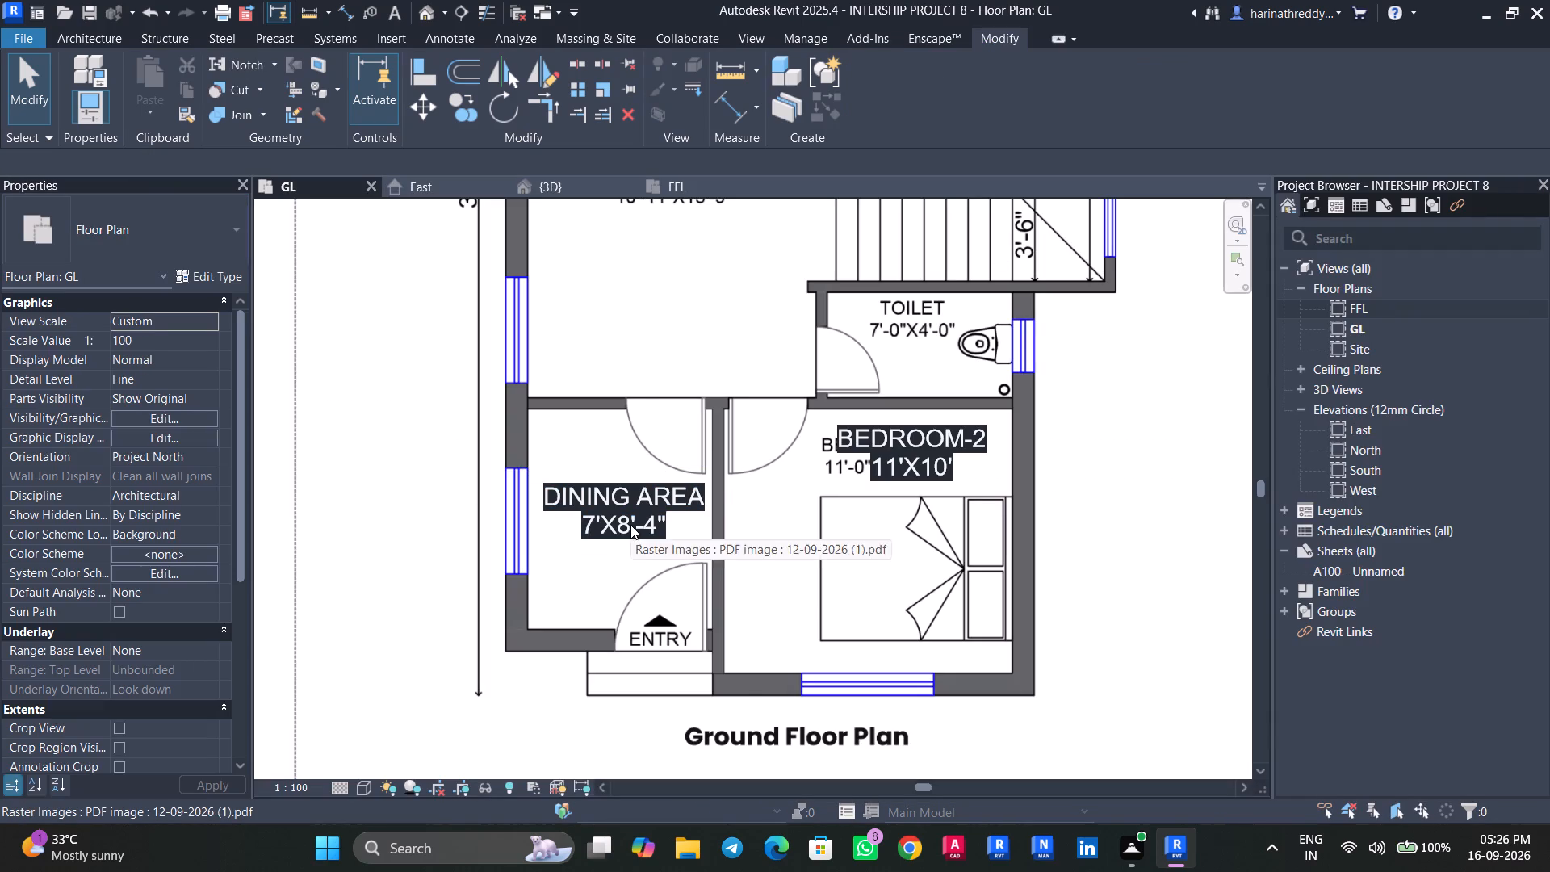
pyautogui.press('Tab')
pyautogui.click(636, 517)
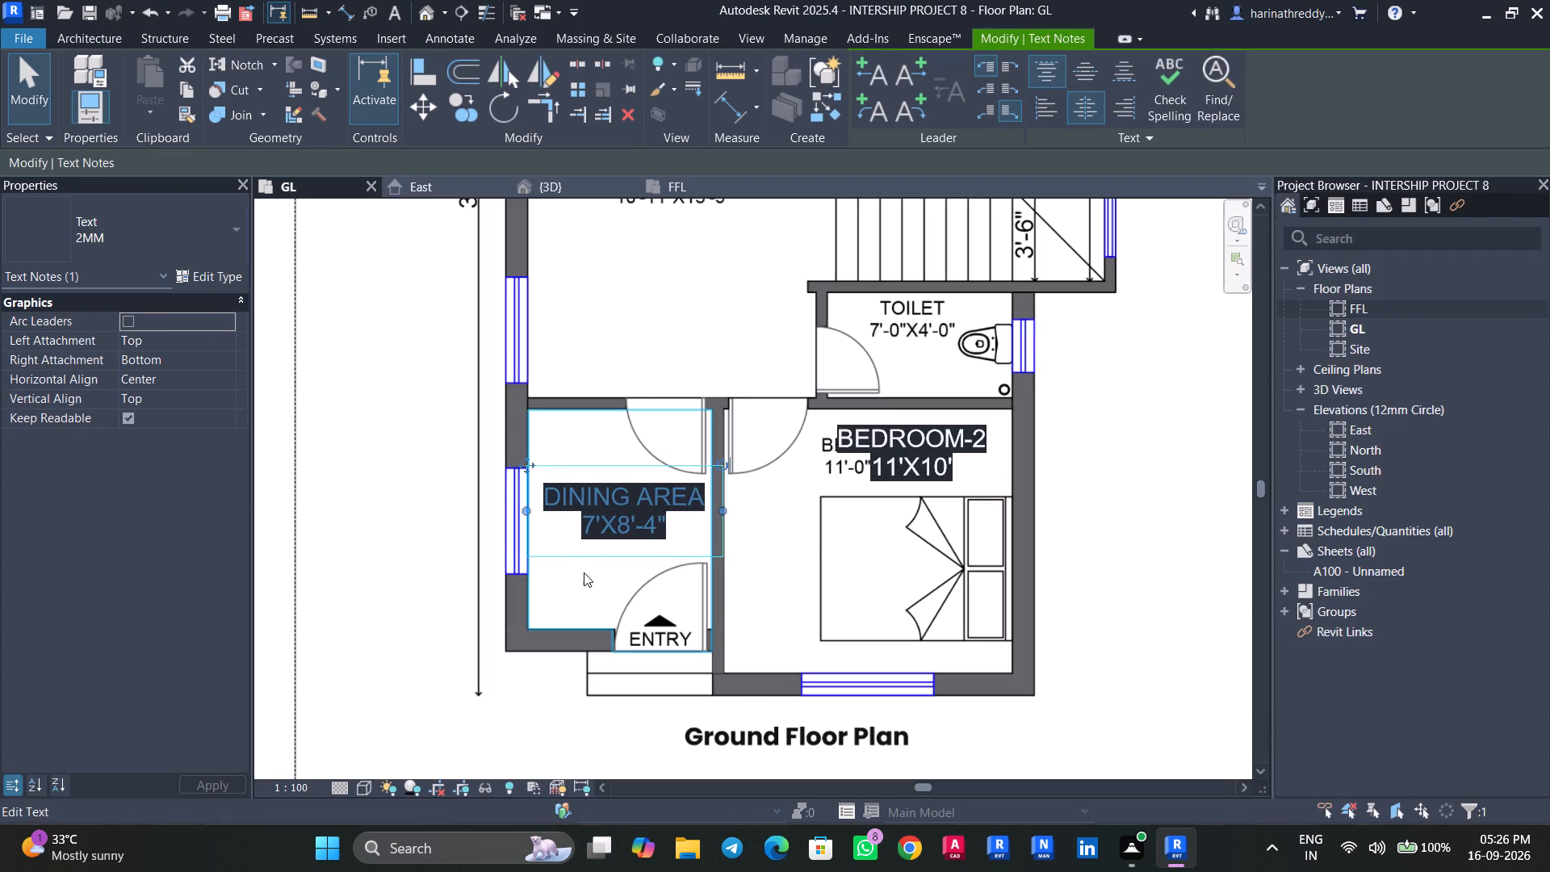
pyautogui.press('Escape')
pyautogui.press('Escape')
# Copy the DINING AREA text note into the hall, just below the printed HALL label.
pyautogui.scroll(-3, 767, 547)
pyautogui.scroll(3, 744, 312)
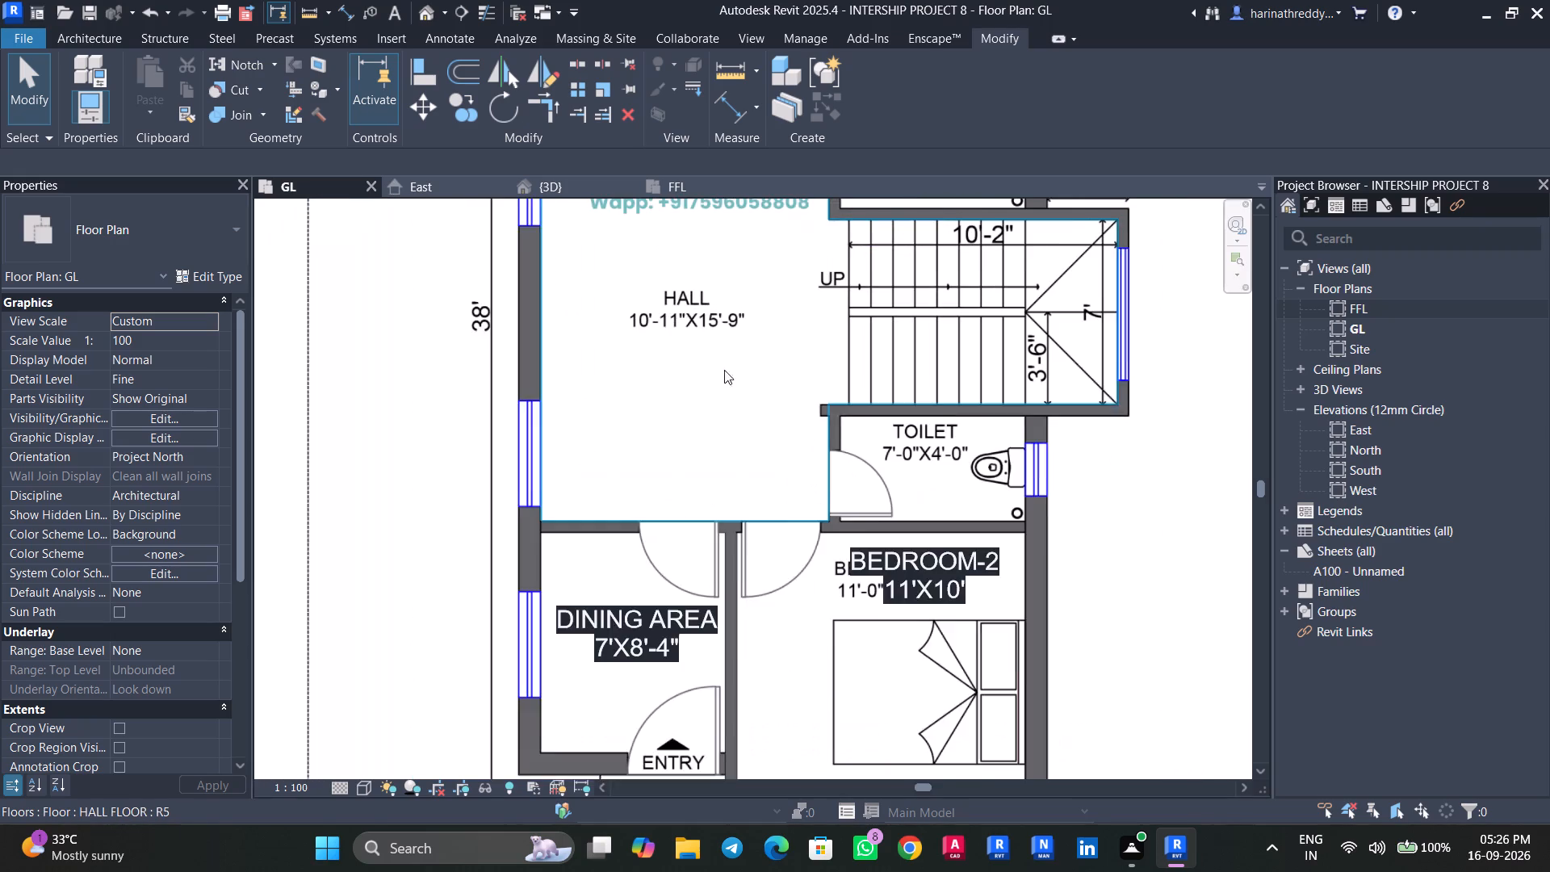
pyautogui.moveTo(724, 378); pyautogui.dragTo(726, 559, button='middle')
pyautogui.scroll(-5, 734, 656)
pyautogui.moveTo(731, 649); pyautogui.dragTo(710, 598, button='middle')
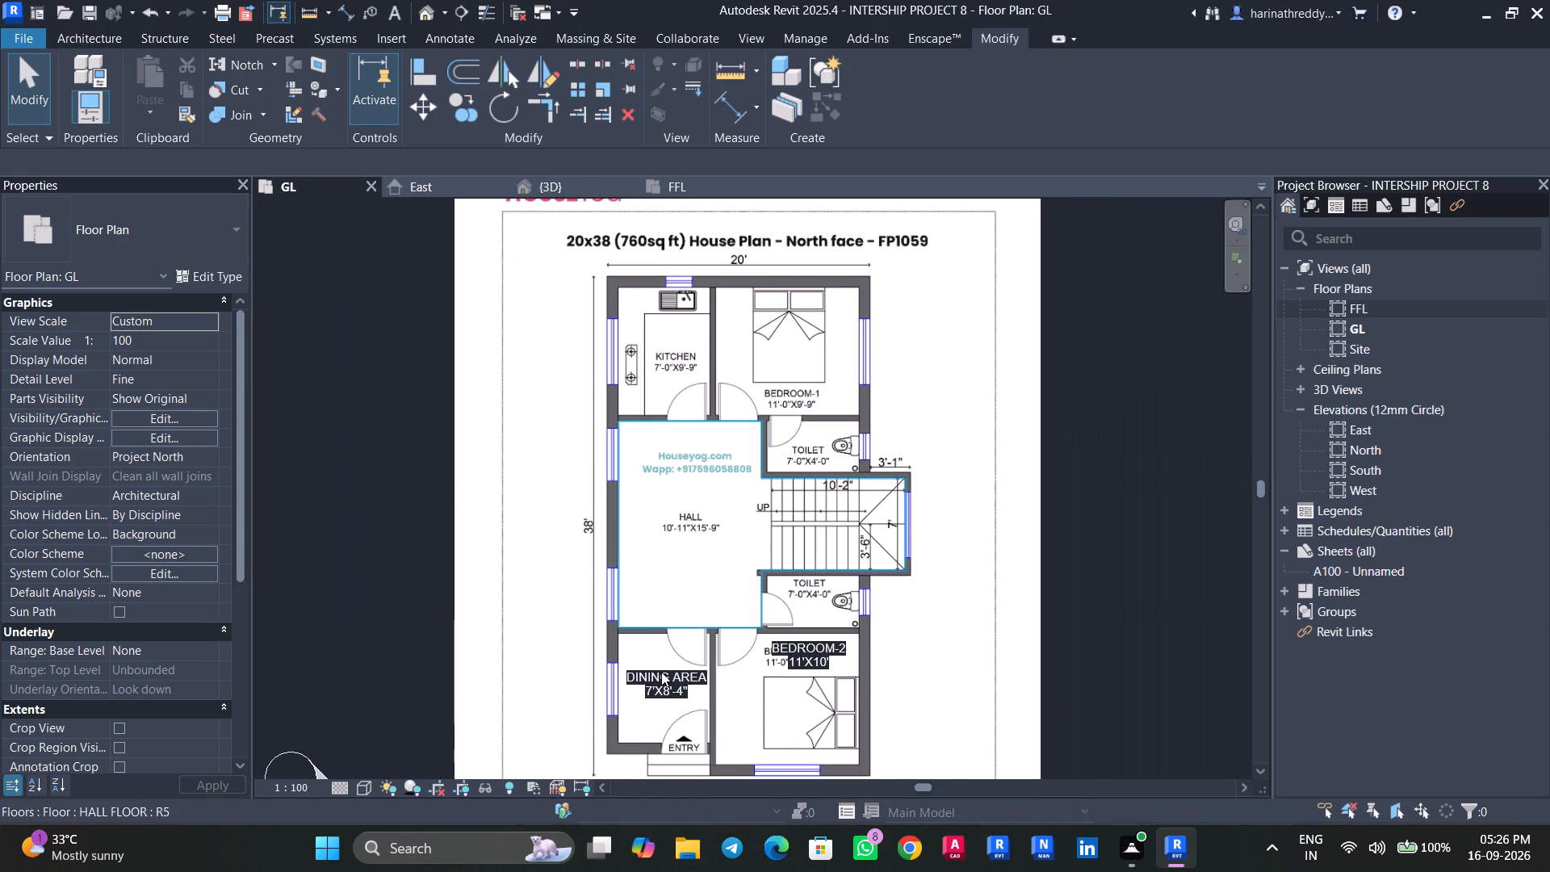
pyautogui.press('Tab')
pyautogui.click(669, 694)
pyautogui.keyDown('ctrl'); pyautogui.moveTo(668, 685); pyautogui.dragTo(689, 558); pyautogui.keyUp('ctrl')
# Rewrite the copied note in the hall as HALL on the first line and 10'-11"X15'-9" on the second.
pyautogui.scroll(5, 689, 558)
pyautogui.click(735, 544)
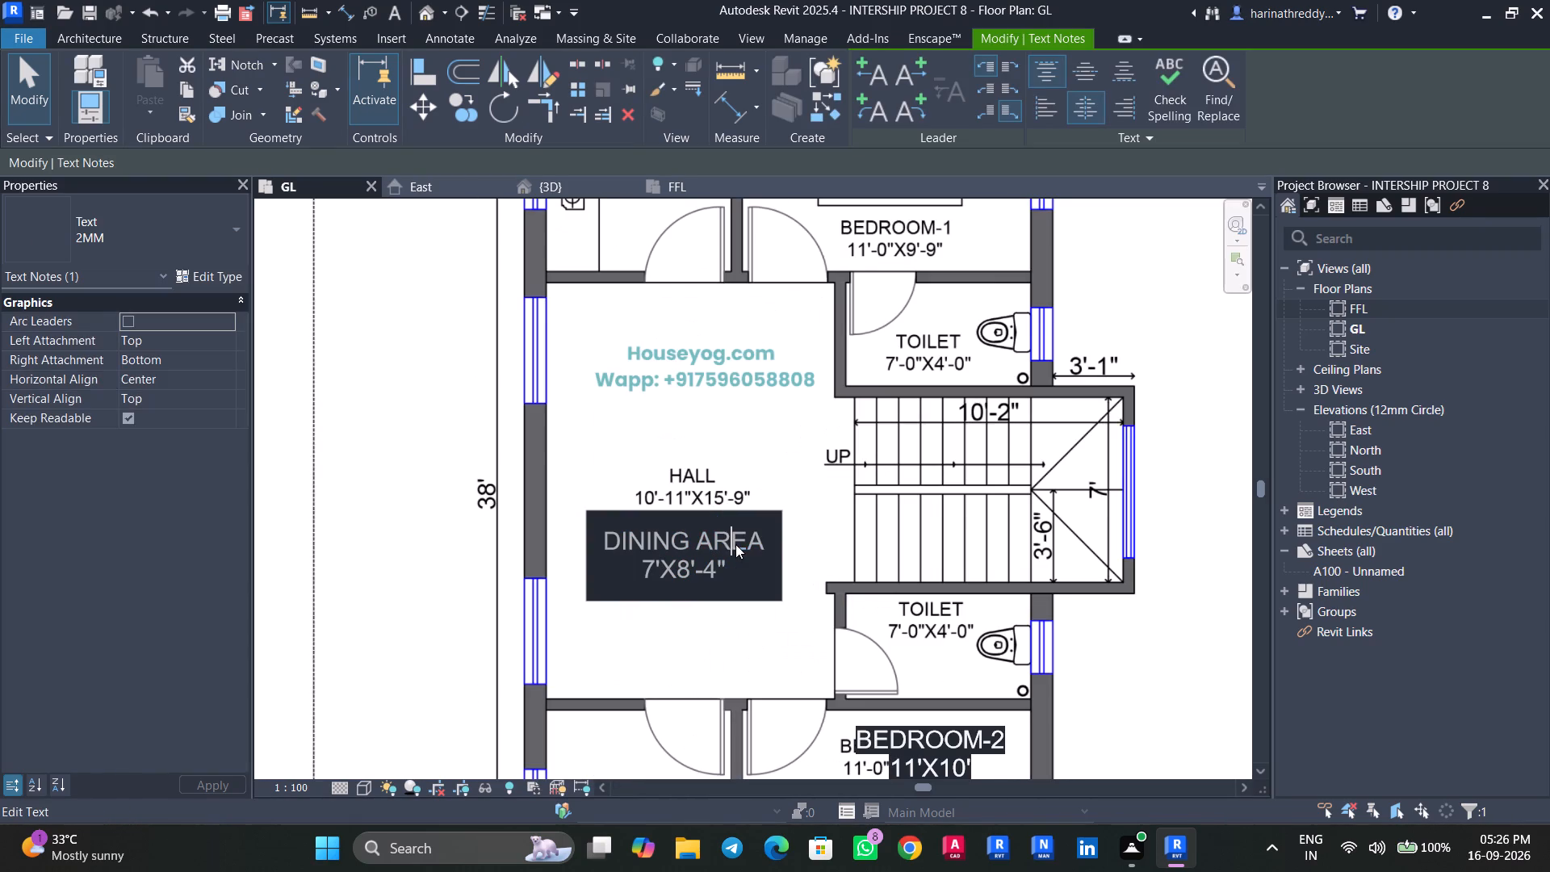
pyautogui.doubleClick(752, 544)
pyautogui.click(755, 546)
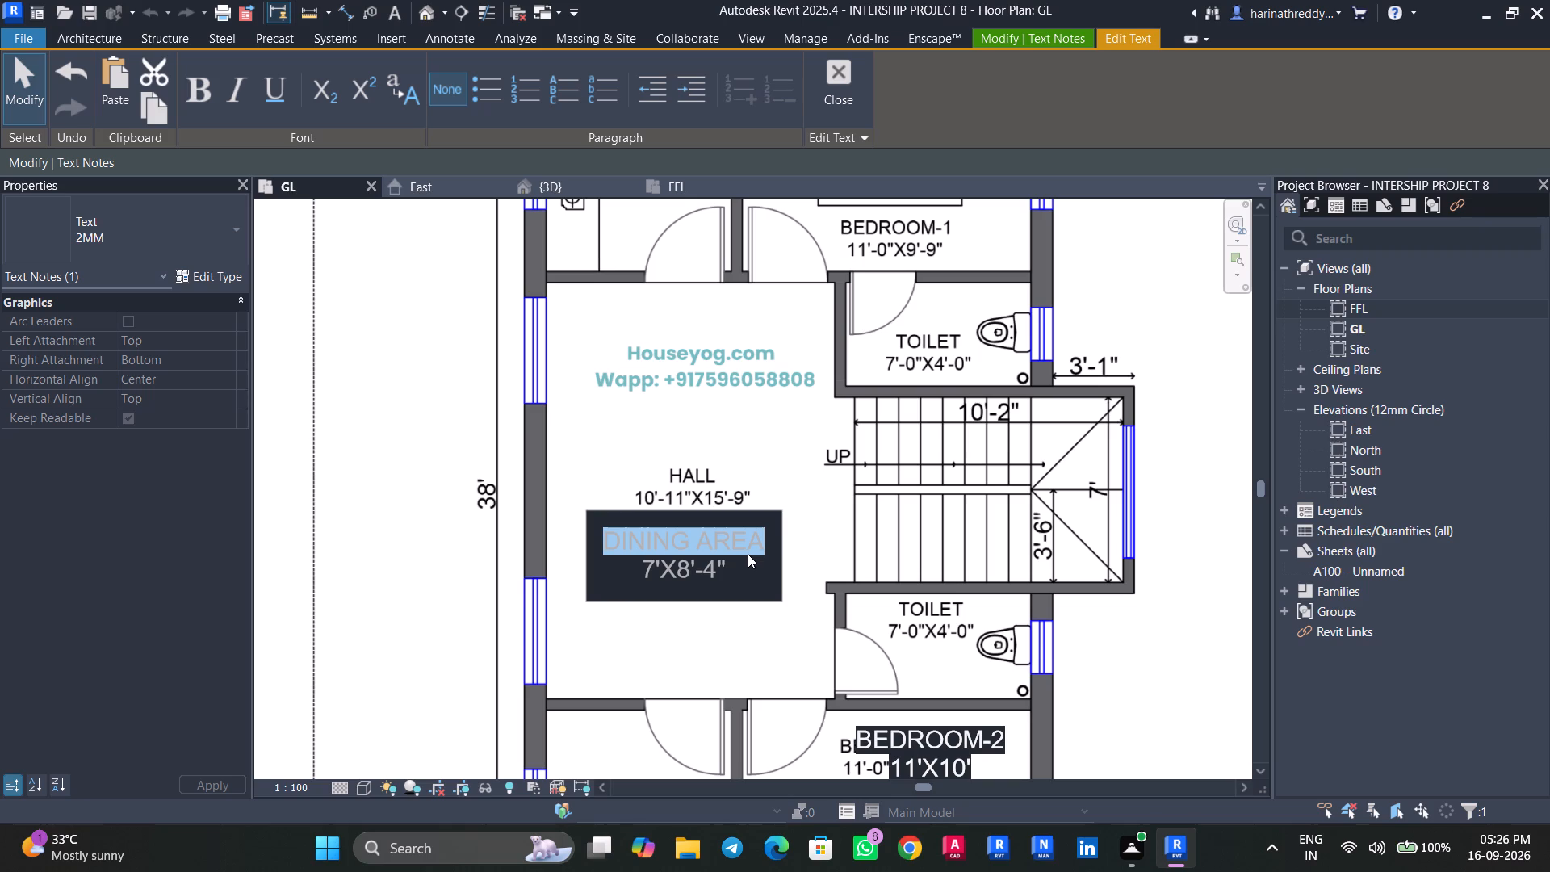
pyautogui.write('HALL')
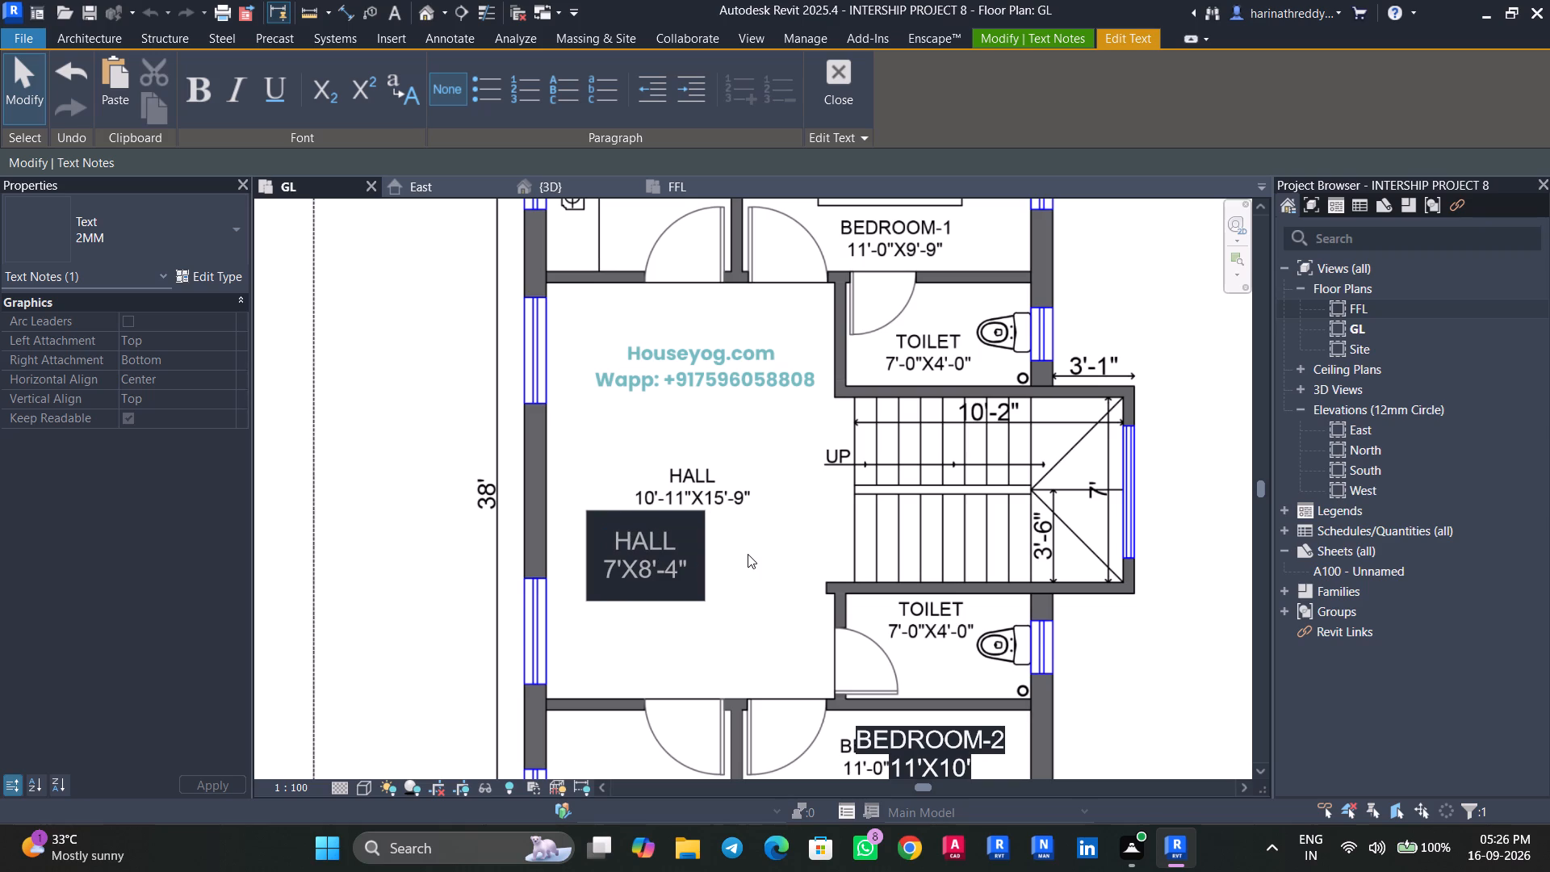
pyautogui.tripleClick(685, 570)
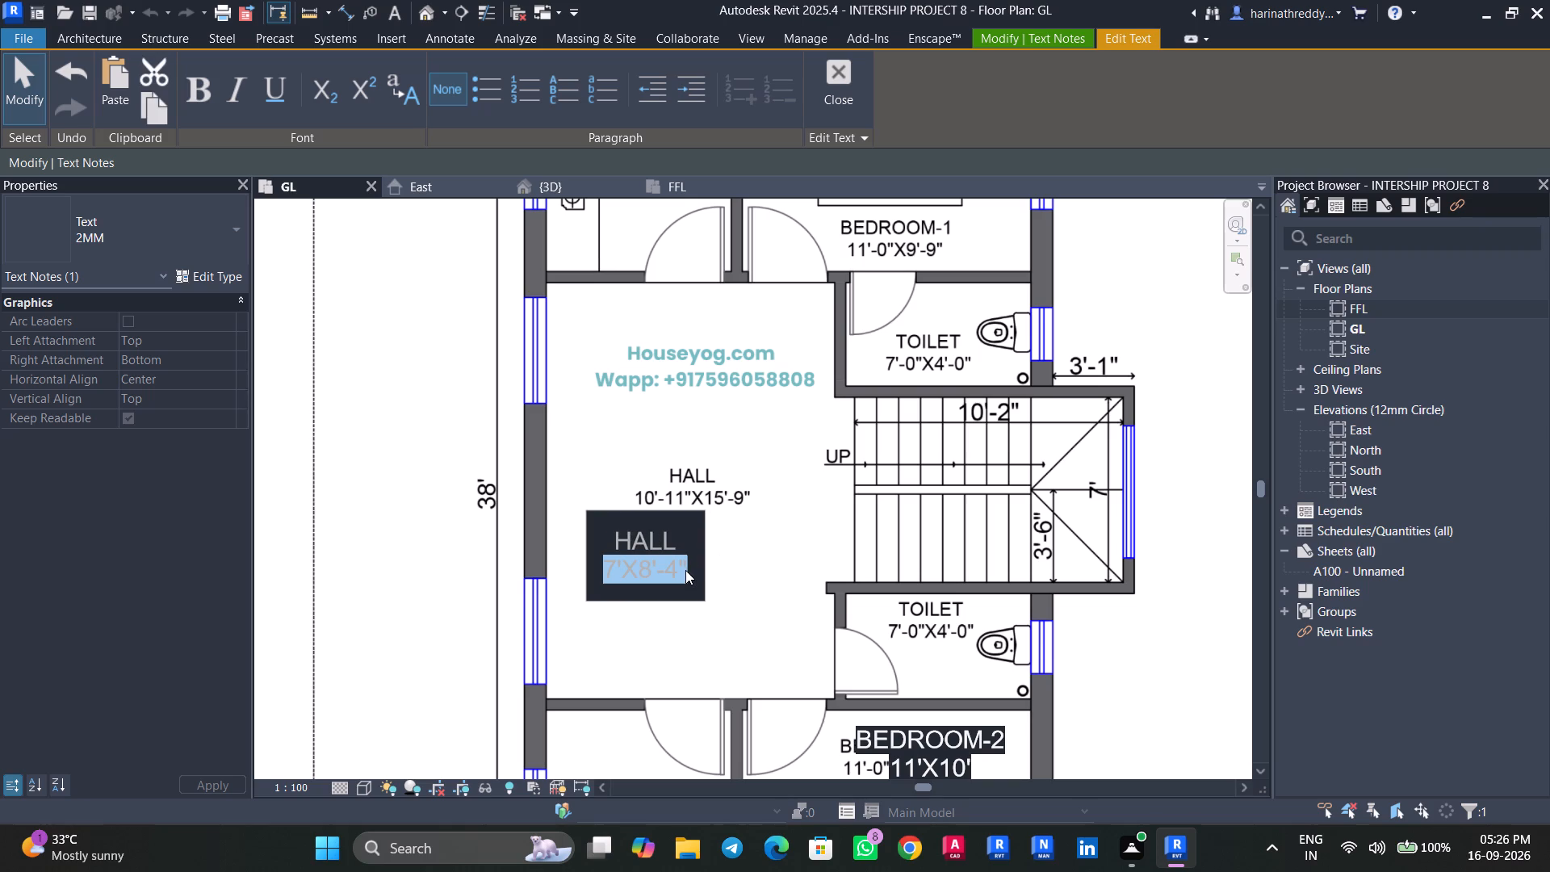
pyautogui.write("10'-11")
pyautogui.hotkey('shift', '"')
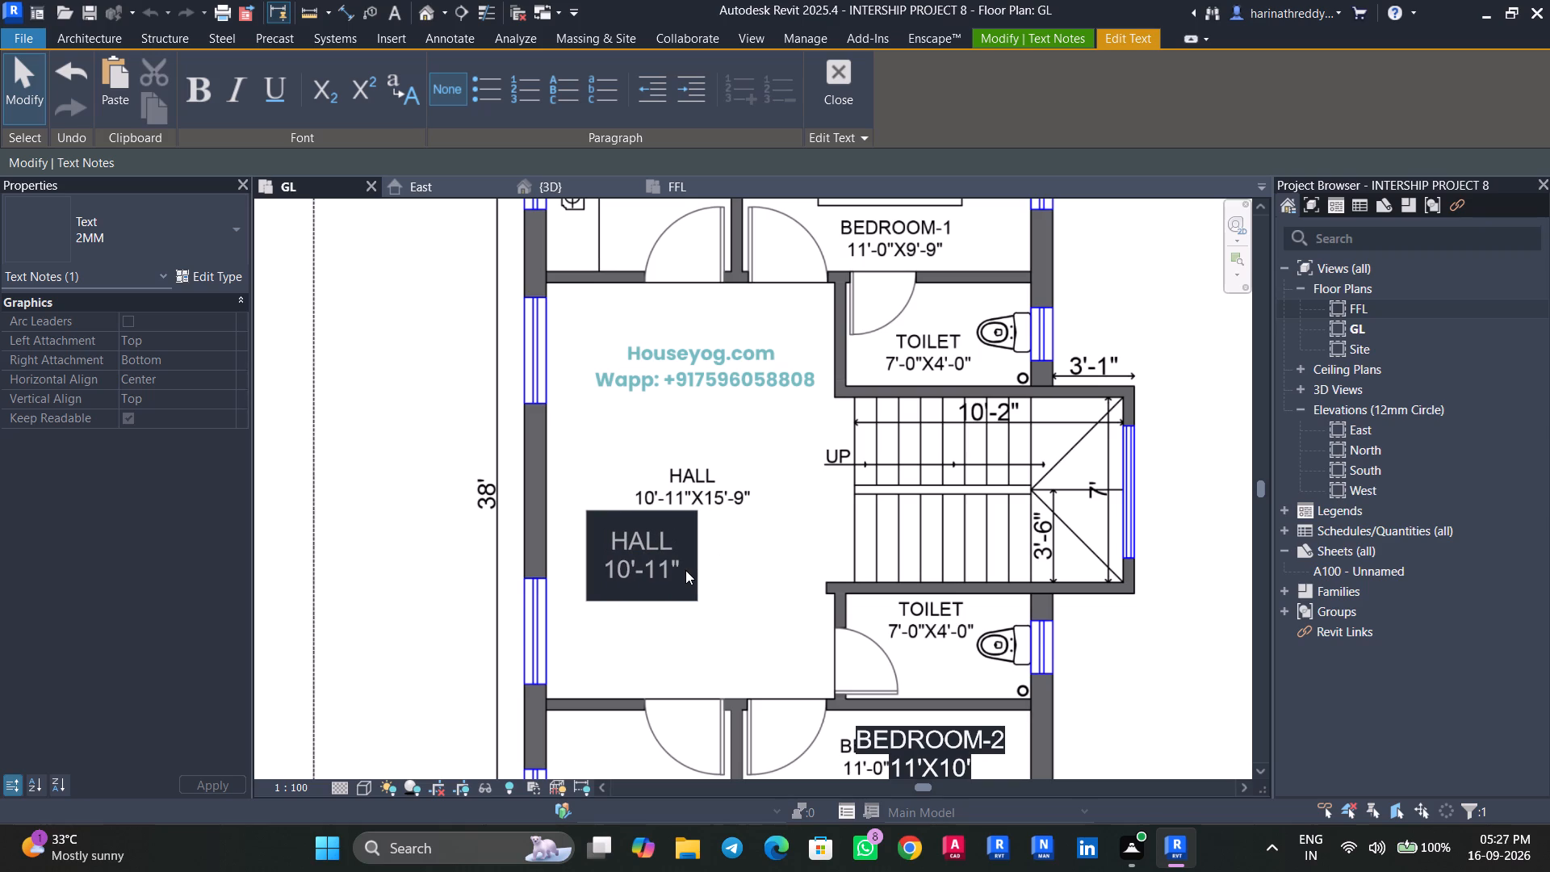
pyautogui.press('x')
pyautogui.write("15'")
pyautogui.write('-9"')
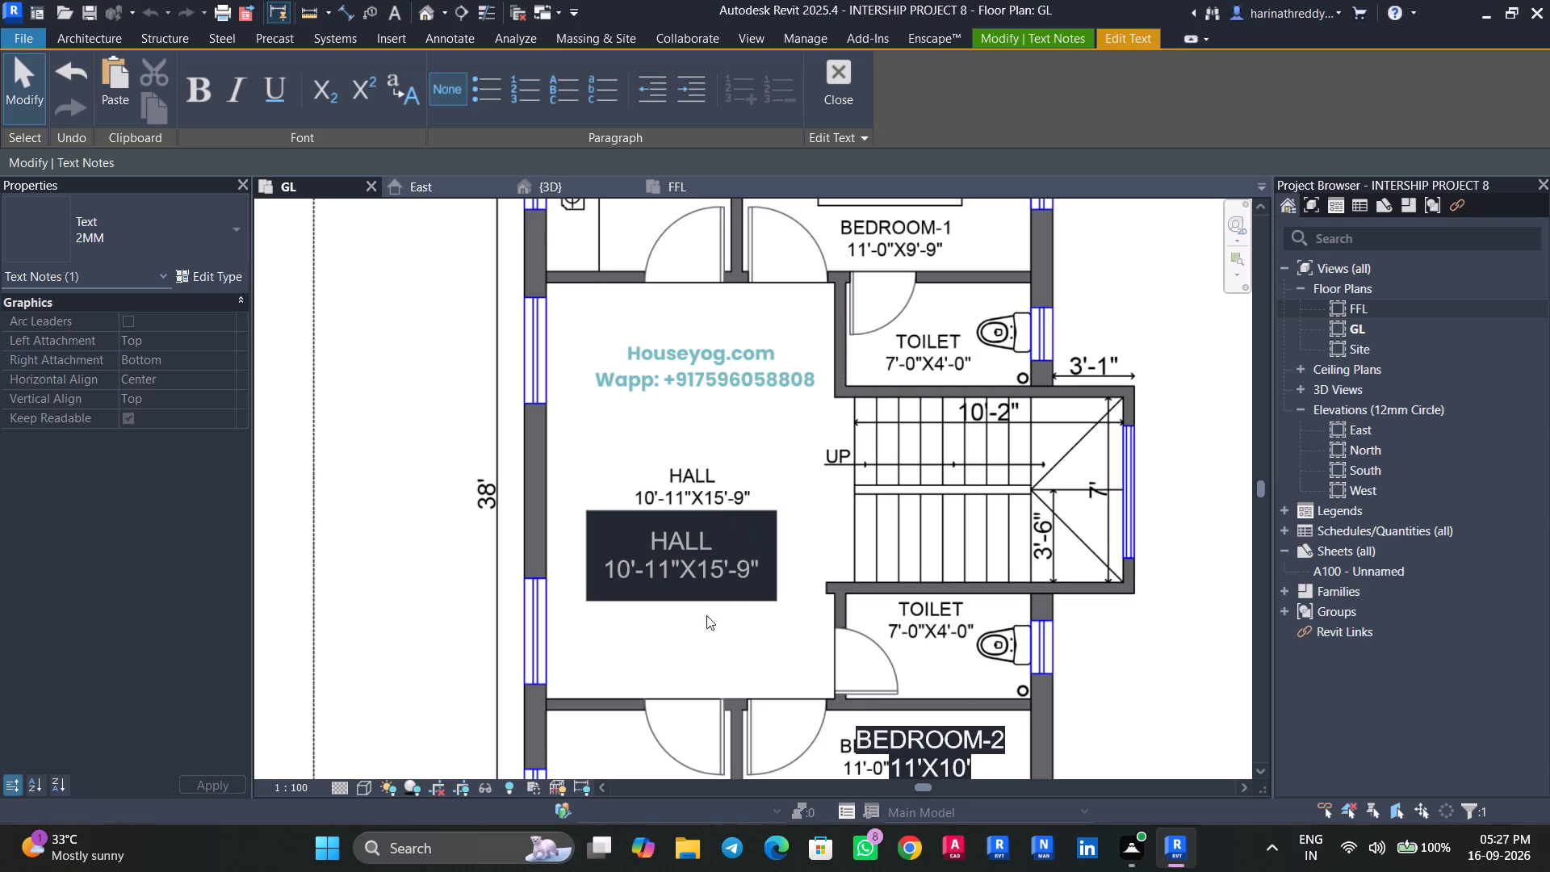
pyautogui.click(720, 639)
# Move the HALL text note over the printed HALL label, covering it.
pyautogui.moveTo(589, 505); pyautogui.dragTo(591, 487)
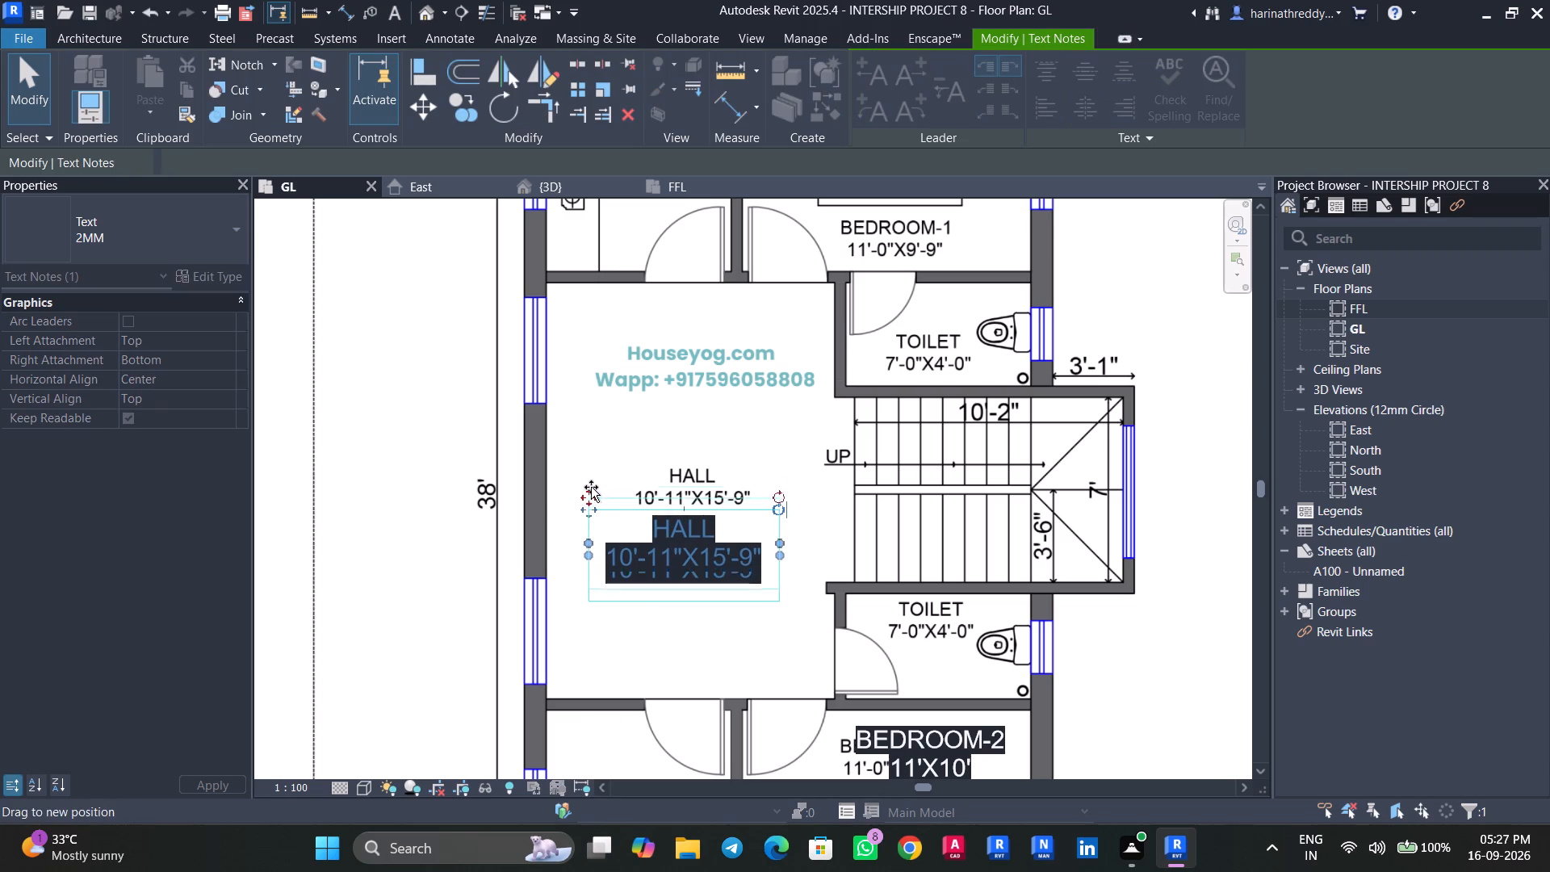
pyautogui.moveTo(591, 487); pyautogui.dragTo(602, 437)
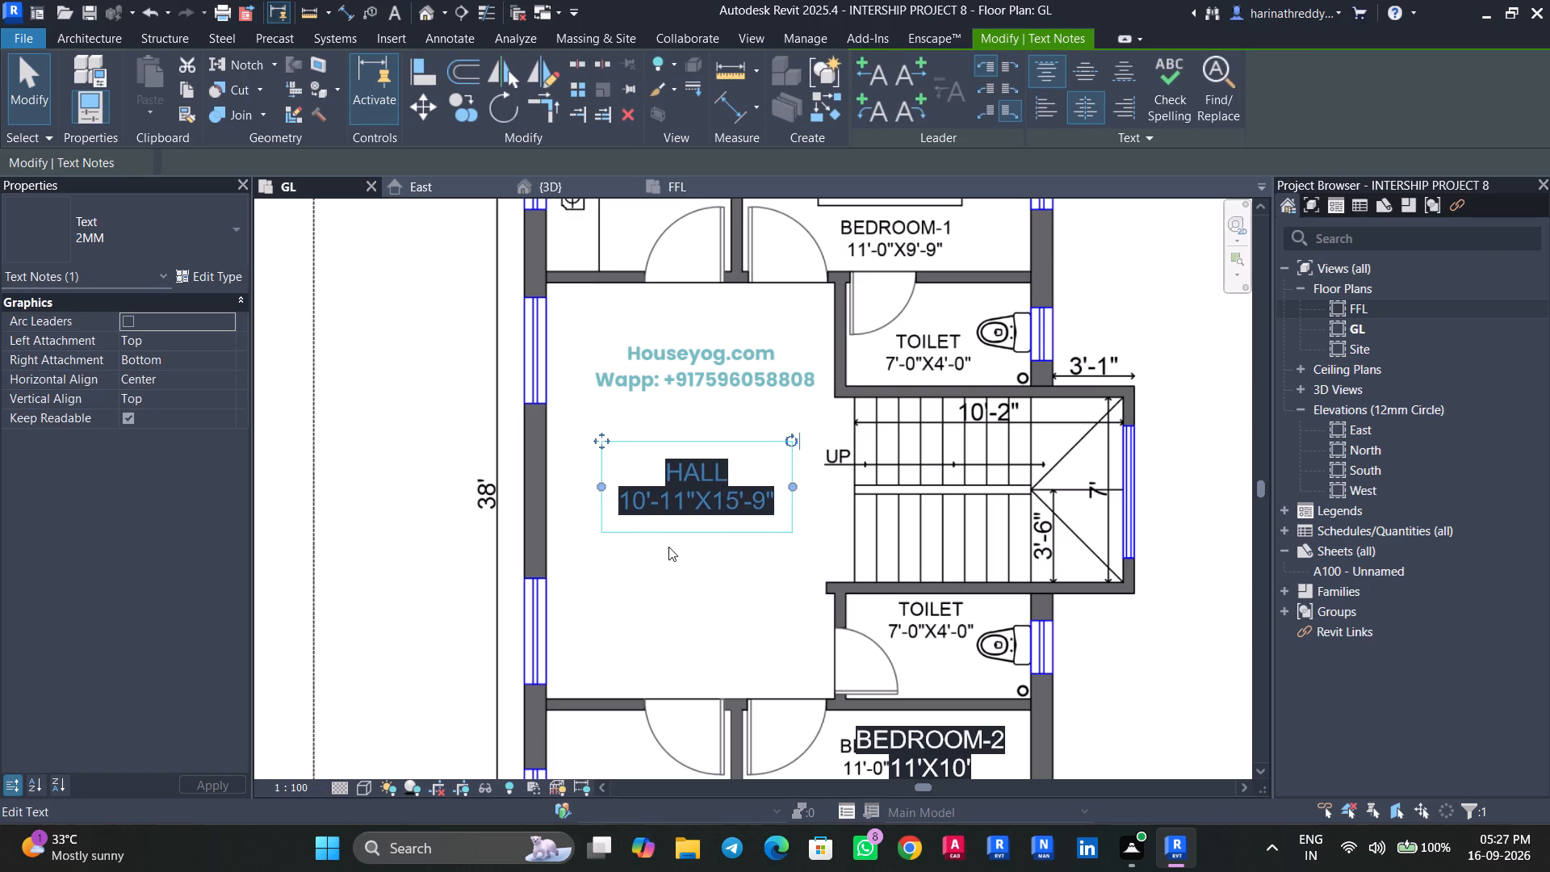
pyautogui.scroll(-3, 678, 556)
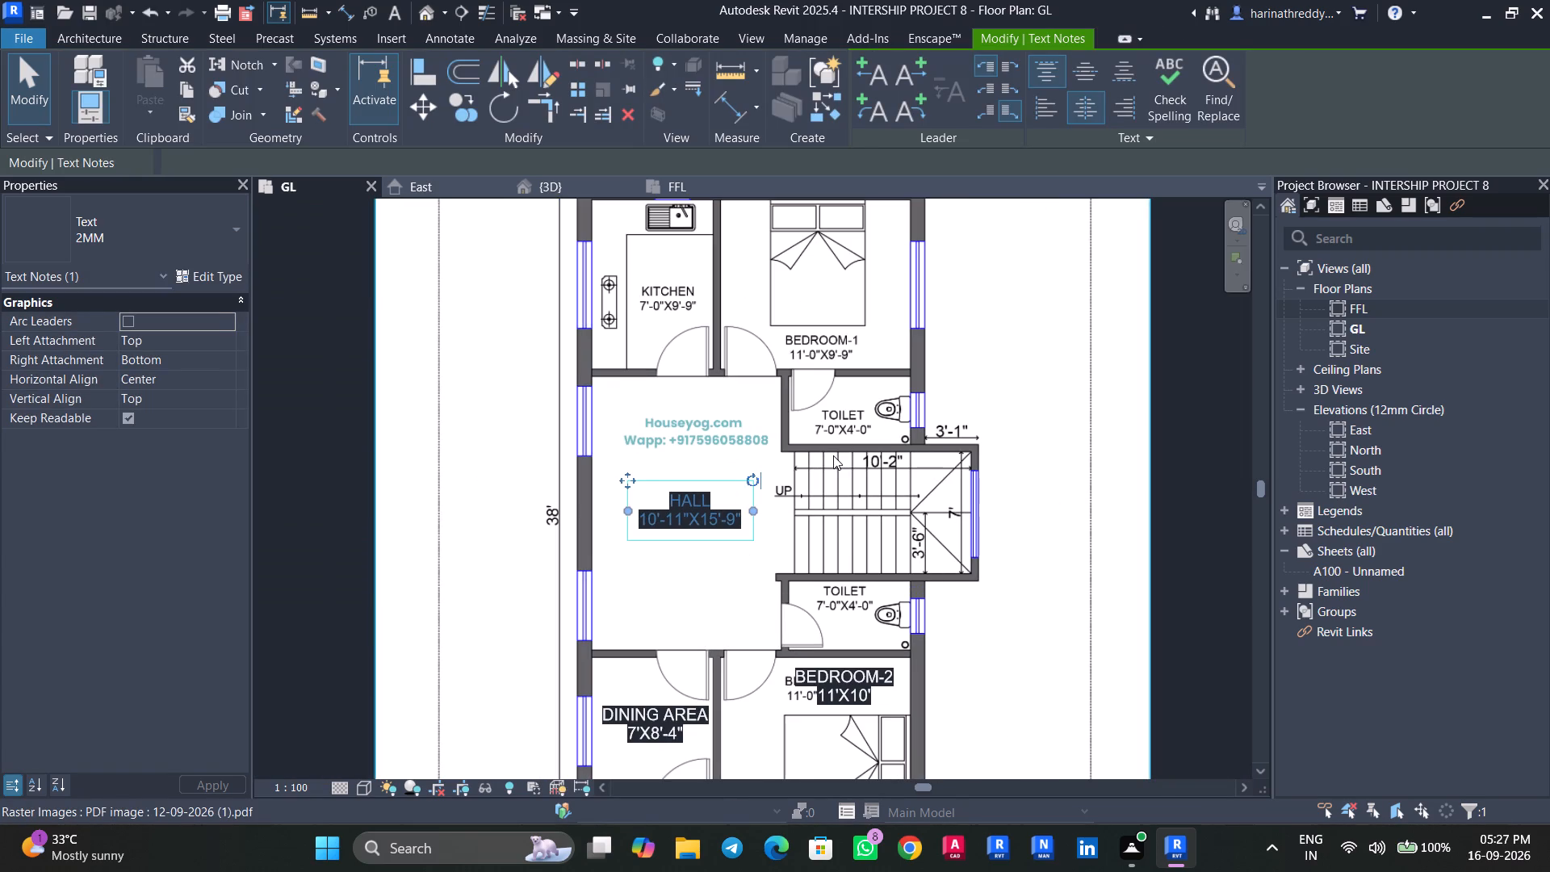
pyautogui.press('Escape')
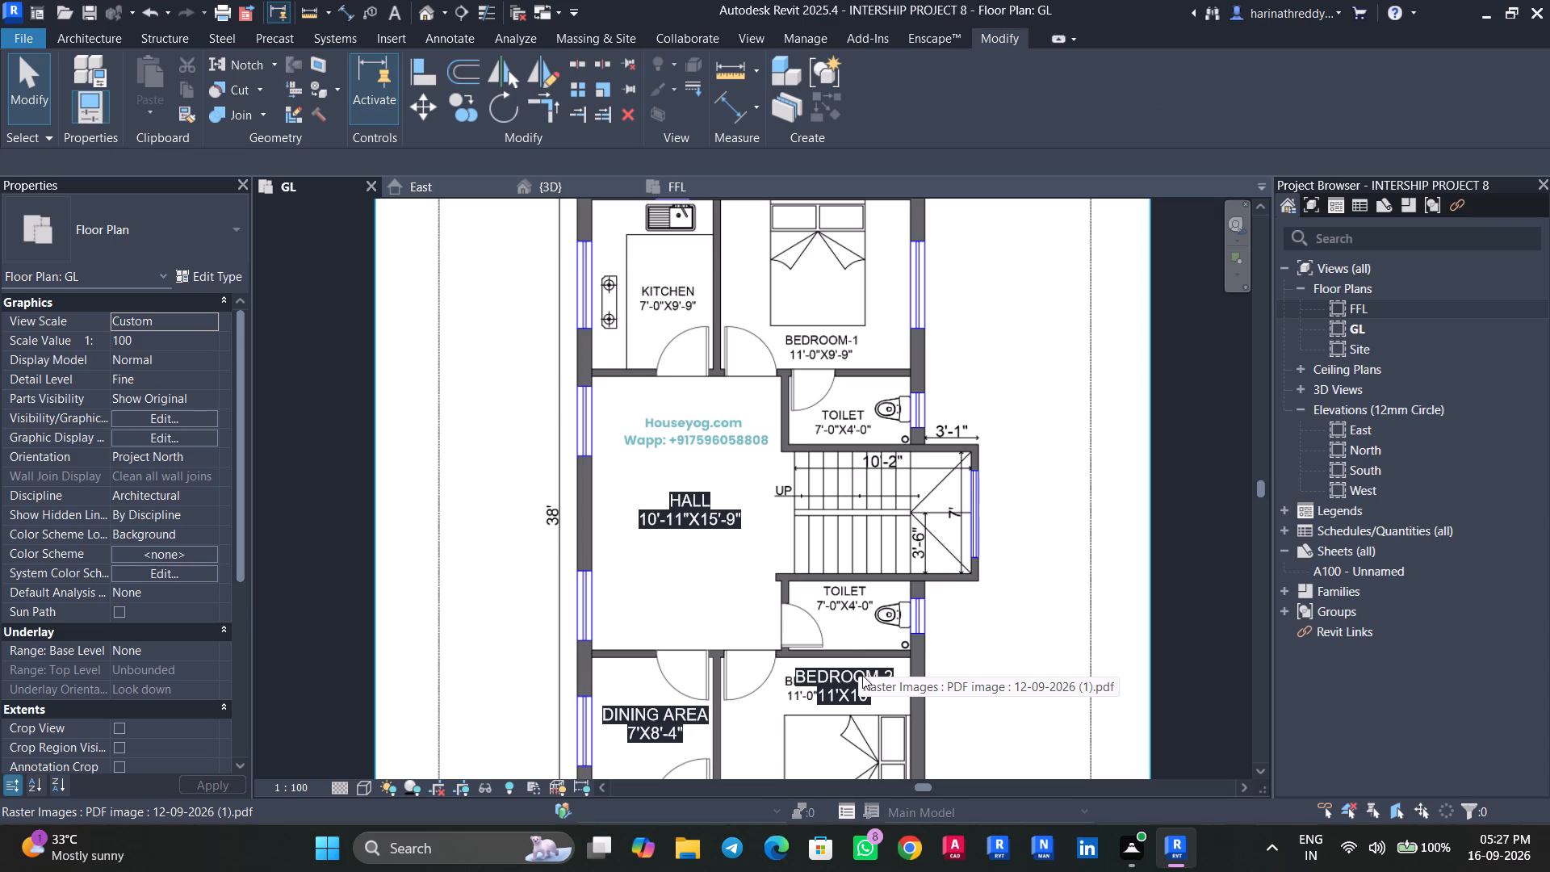
# Copy the BEDROOM-2 text note into the upper bedroom, just above the printed BEDROOM-1 label.
pyautogui.press('Tab')
pyautogui.click(857, 678)
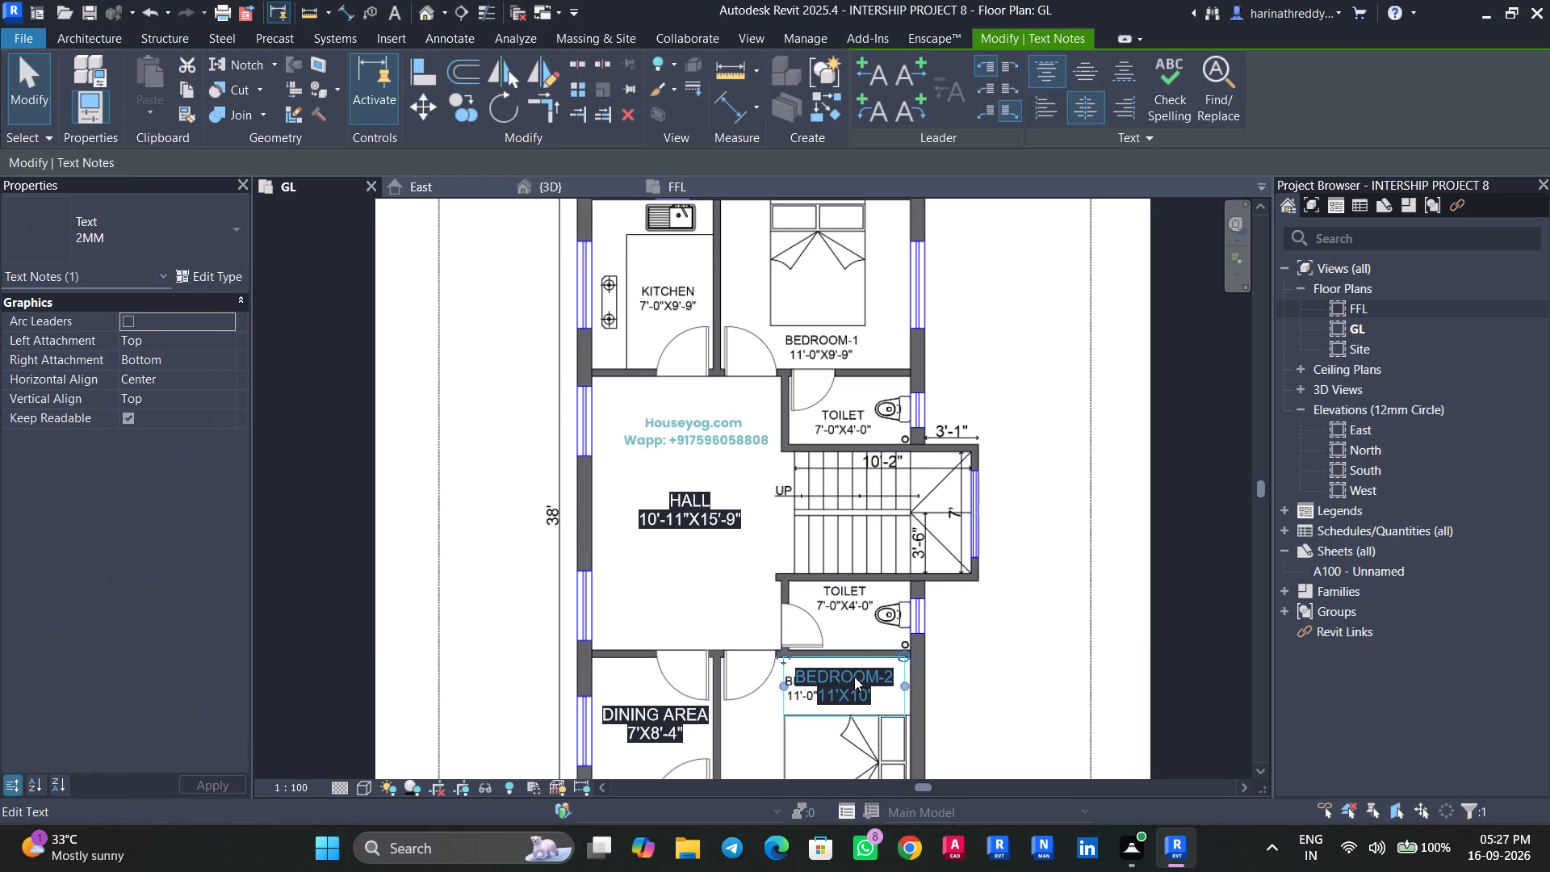
pyautogui.keyDown('ctrl'); pyautogui.moveTo(850, 675); pyautogui.dragTo(850, 333); pyautogui.keyUp('ctrl')
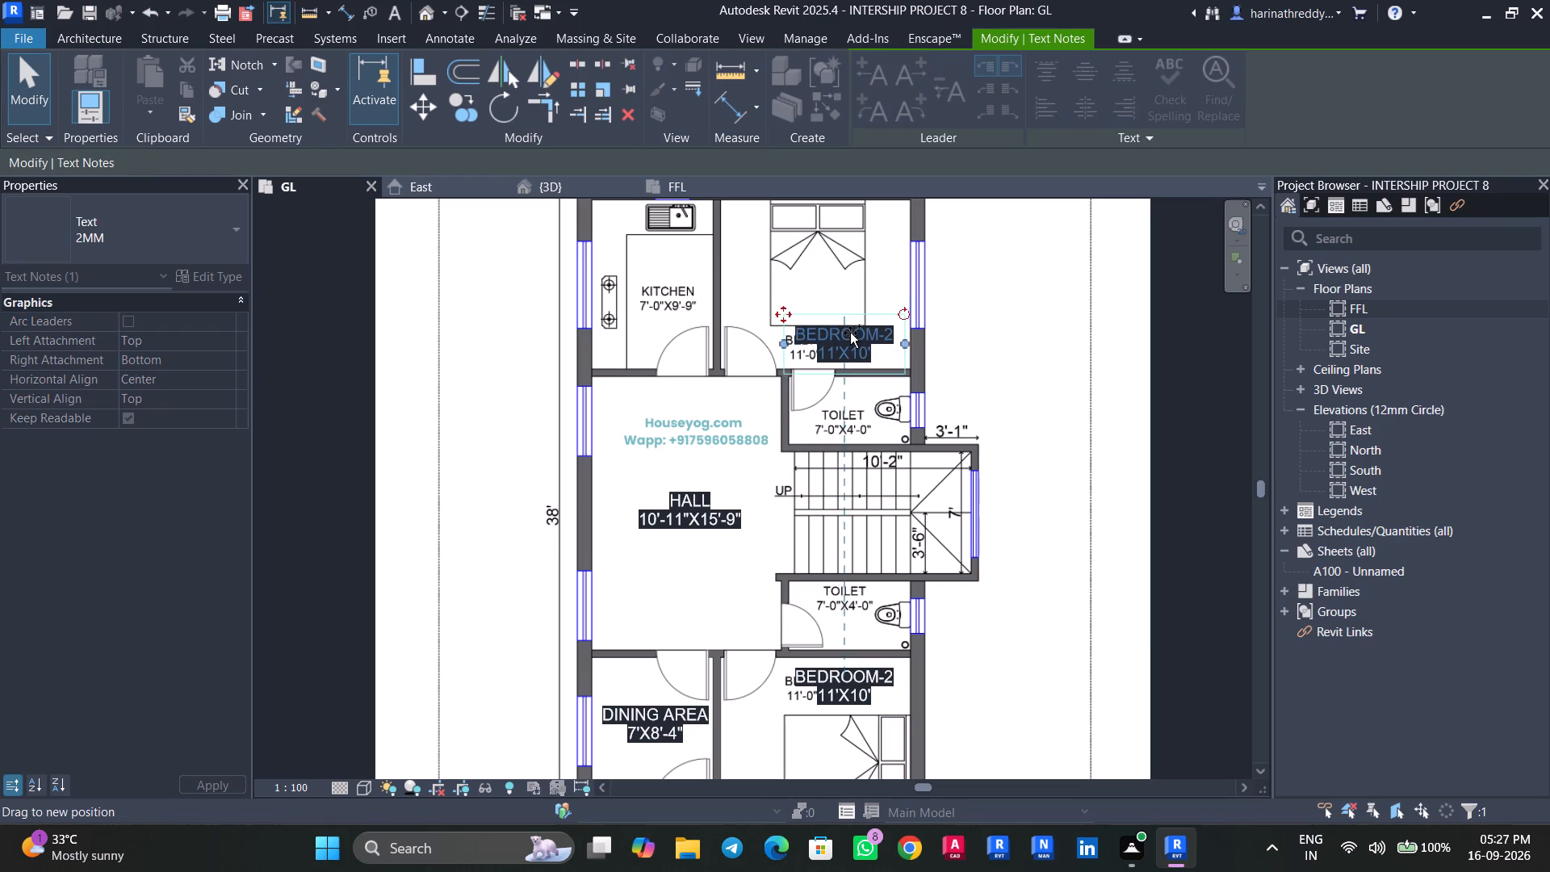
pyautogui.keyDown('ctrl'); pyautogui.moveTo(850, 333); pyautogui.dragTo(840, 308); pyautogui.keyUp('ctrl')
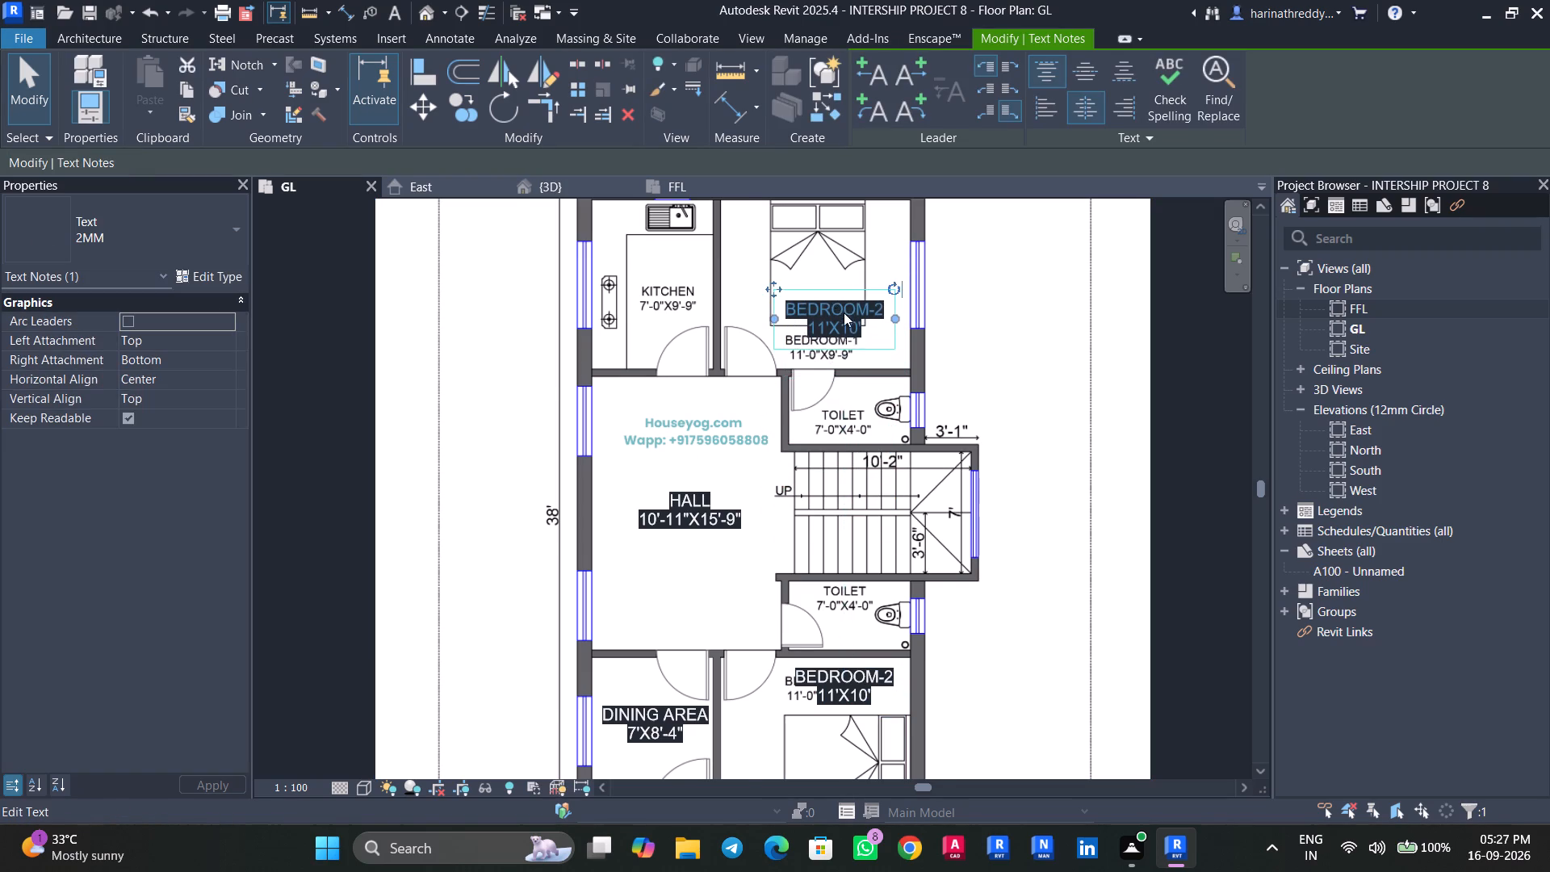
# Change the size line of the copied note in the upper bedroom to 11'X9'-9".
pyautogui.scroll(4, 846, 317)
pyautogui.scroll(-1, 852, 326)
pyautogui.click(864, 333)
pyautogui.tripleClick(870, 337)
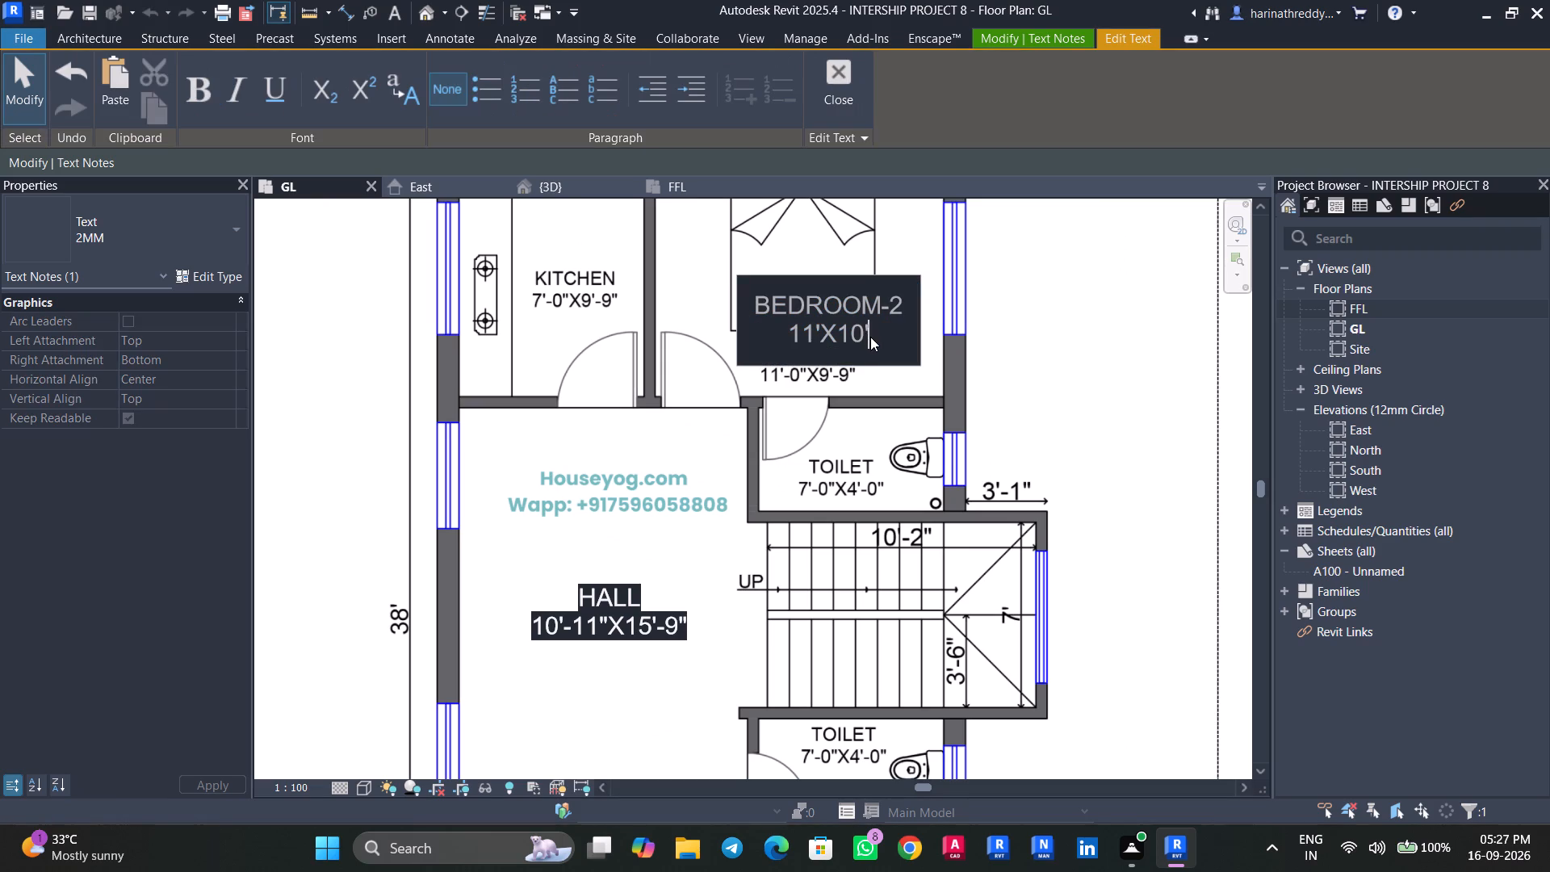
pyautogui.click(870, 337)
pyautogui.press('BackSpace')
pyautogui.press('BackSpace')
pyautogui.press('BackSpace')
pyautogui.write('9\'-9"')
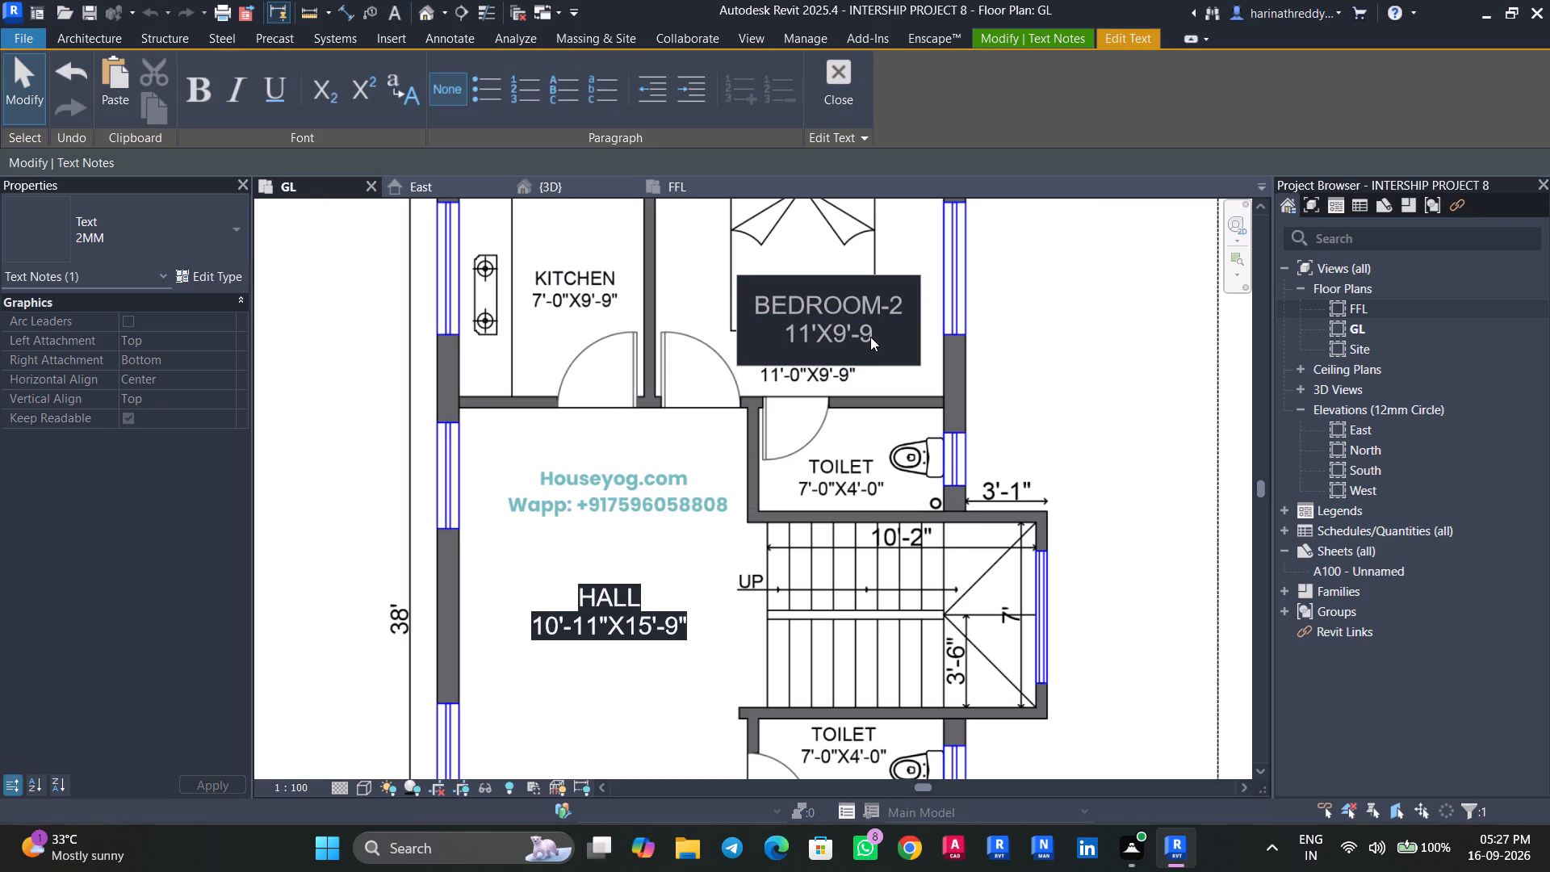
pyautogui.click(856, 382)
# Change the name line of the upper bedroom's copied note to BEDROOM-1.
pyautogui.scroll(-3, 866, 381)
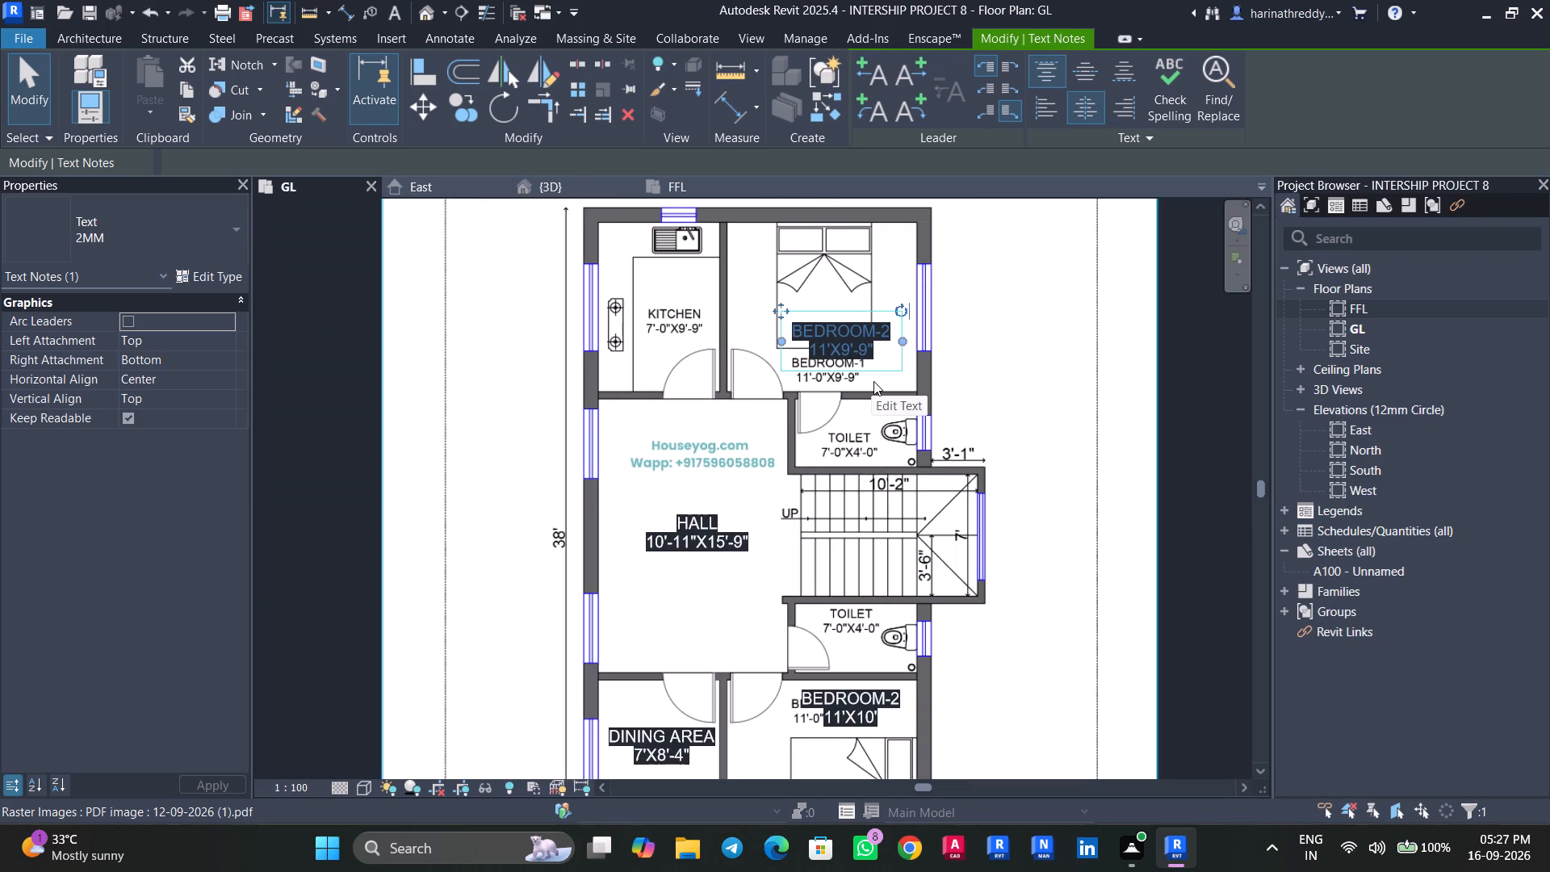
pyautogui.click(894, 332)
pyautogui.click(884, 330)
pyautogui.click(887, 330)
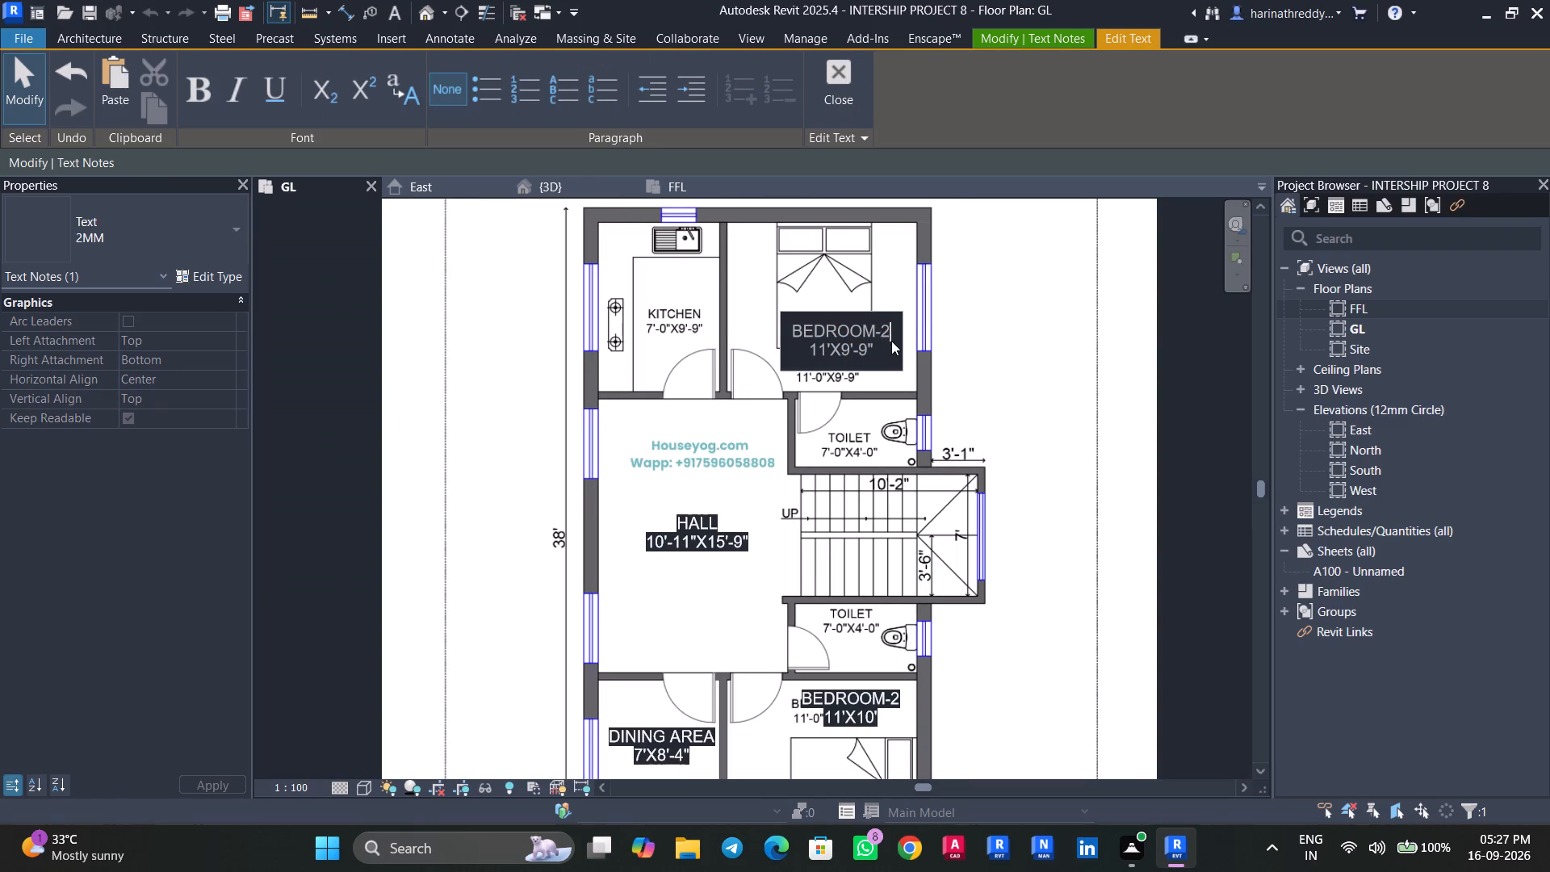
pyautogui.press('BackSpace')
pyautogui.press('1')
pyautogui.click(859, 400)
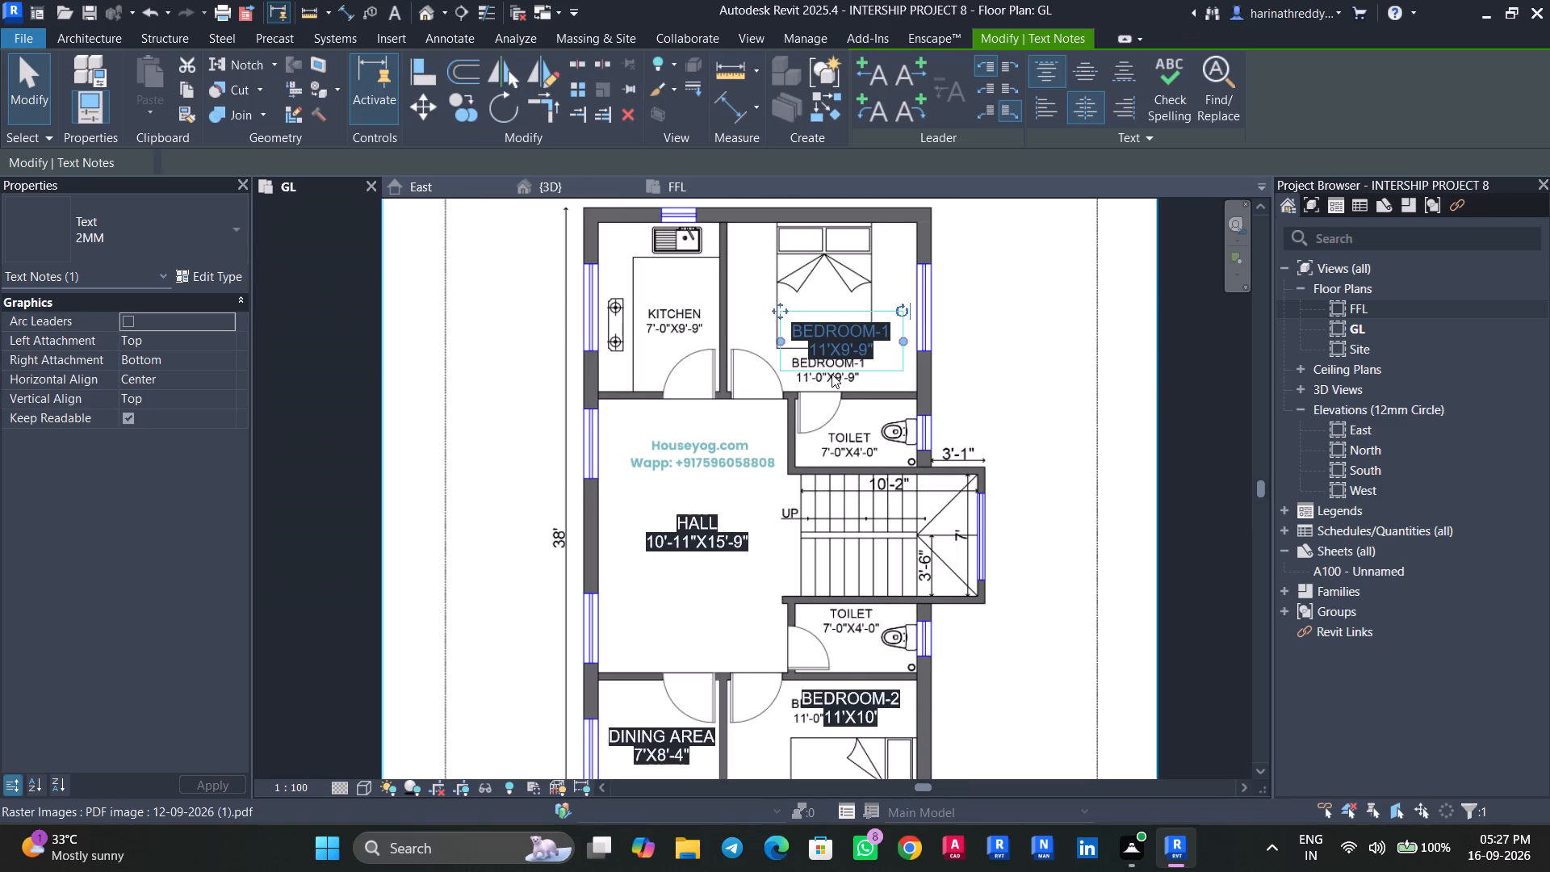
# Move the BEDROOM-1 text note down between the bed and the toilet wall, over the printed BEDROOM-1 label.
pyautogui.moveTo(771, 305); pyautogui.dragTo(784, 379)
pyautogui.moveTo(796, 388); pyautogui.dragTo(791, 357)
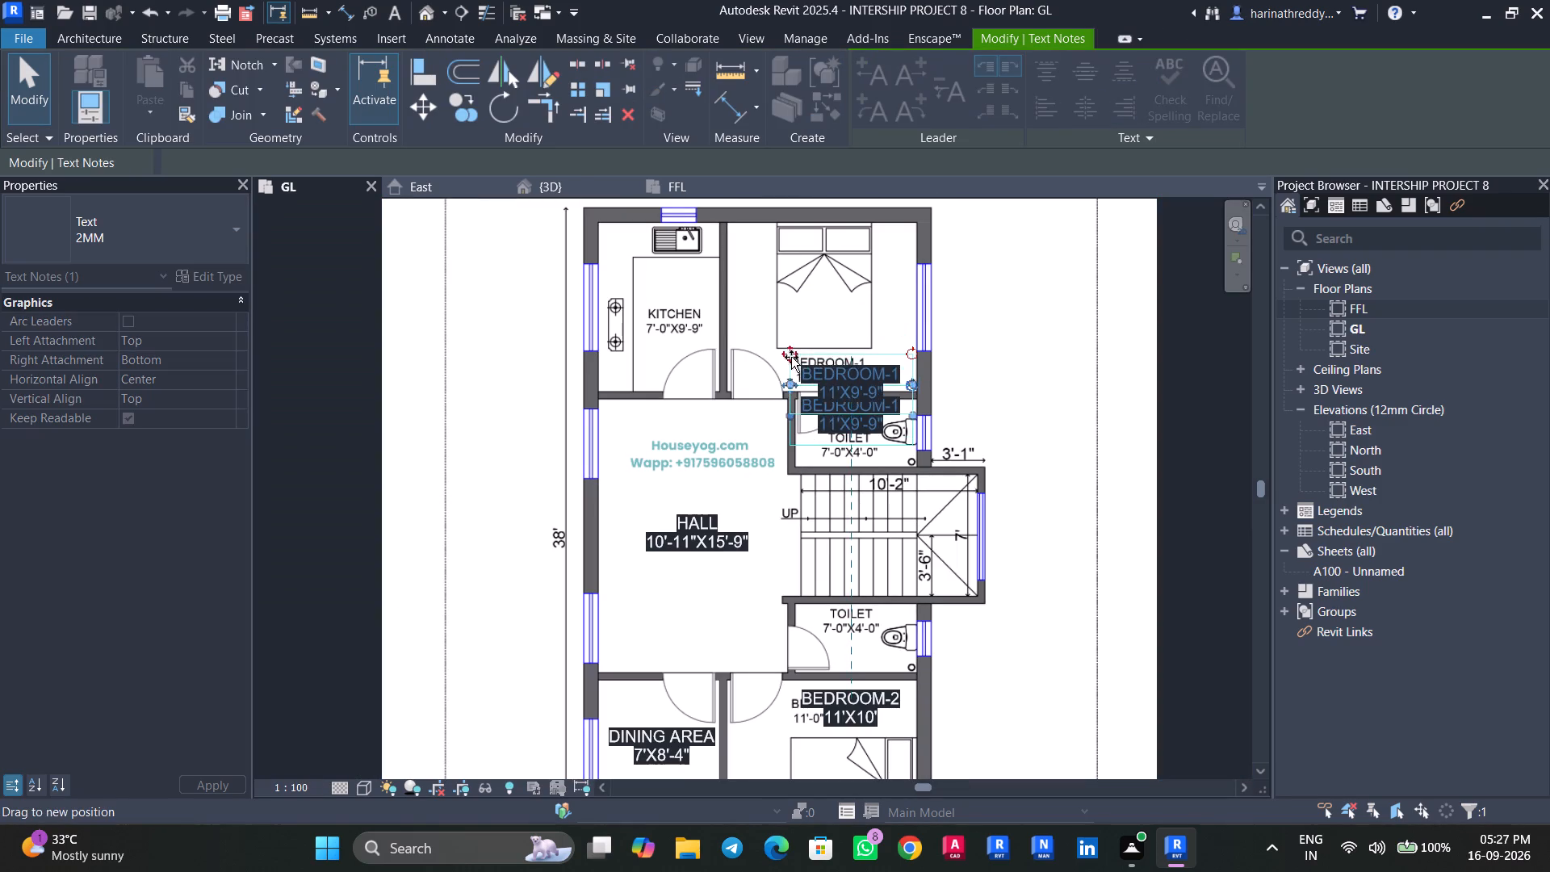
pyautogui.moveTo(791, 357); pyautogui.dragTo(792, 339)
pyautogui.click(660, 472)
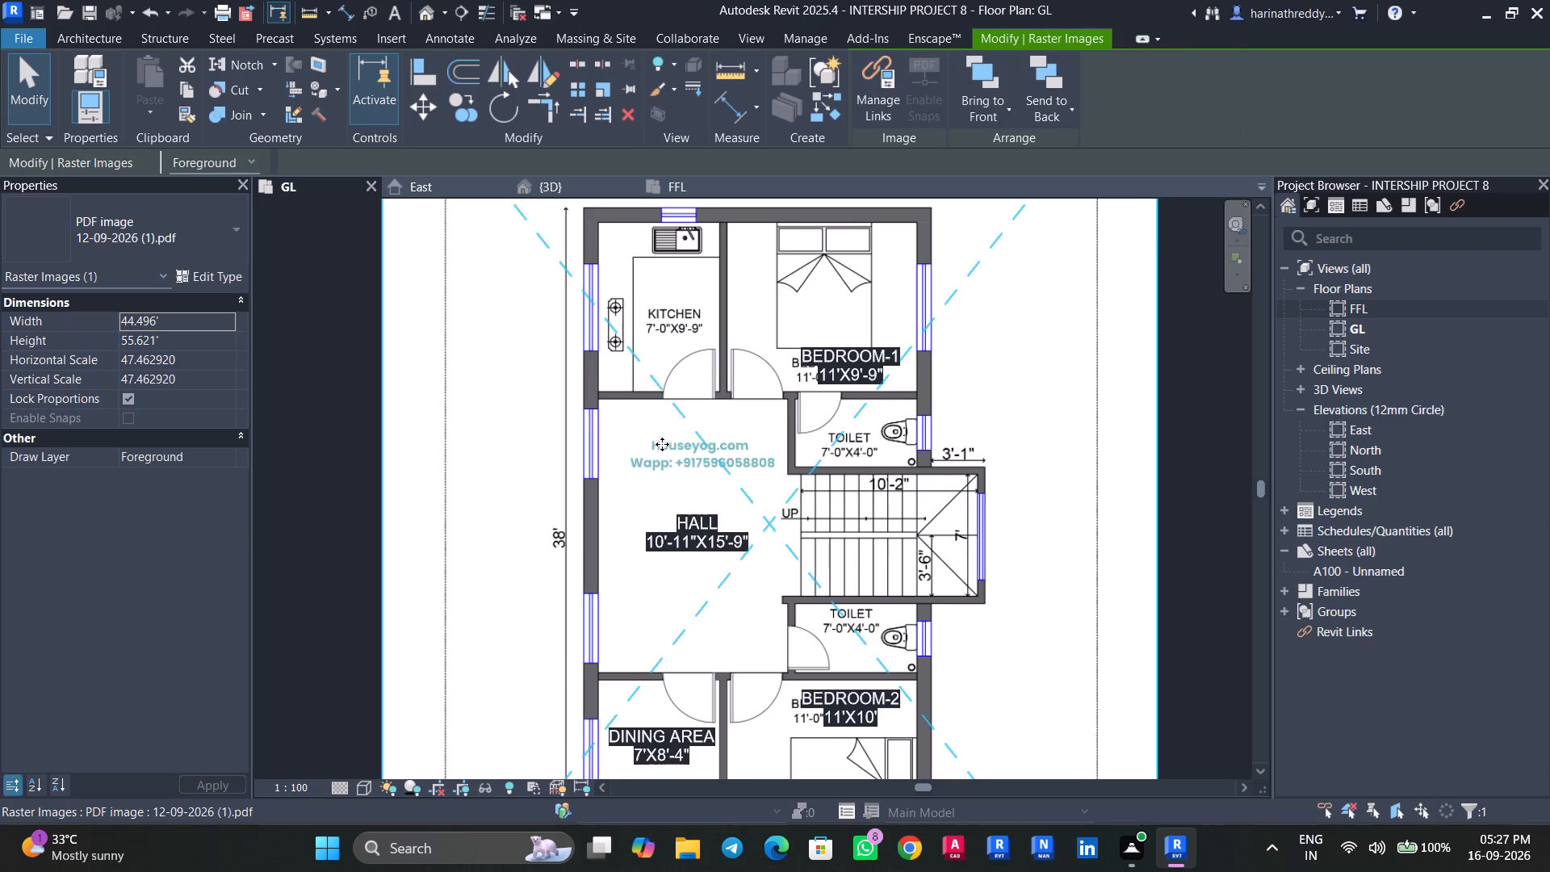
# Copy the BEDROOM-1 text note into the kitchen, just above the printed KITCHEN label.
pyautogui.scroll(4, 651, 421)
pyautogui.moveTo(664, 396); pyautogui.dragTo(679, 500, button='middle')
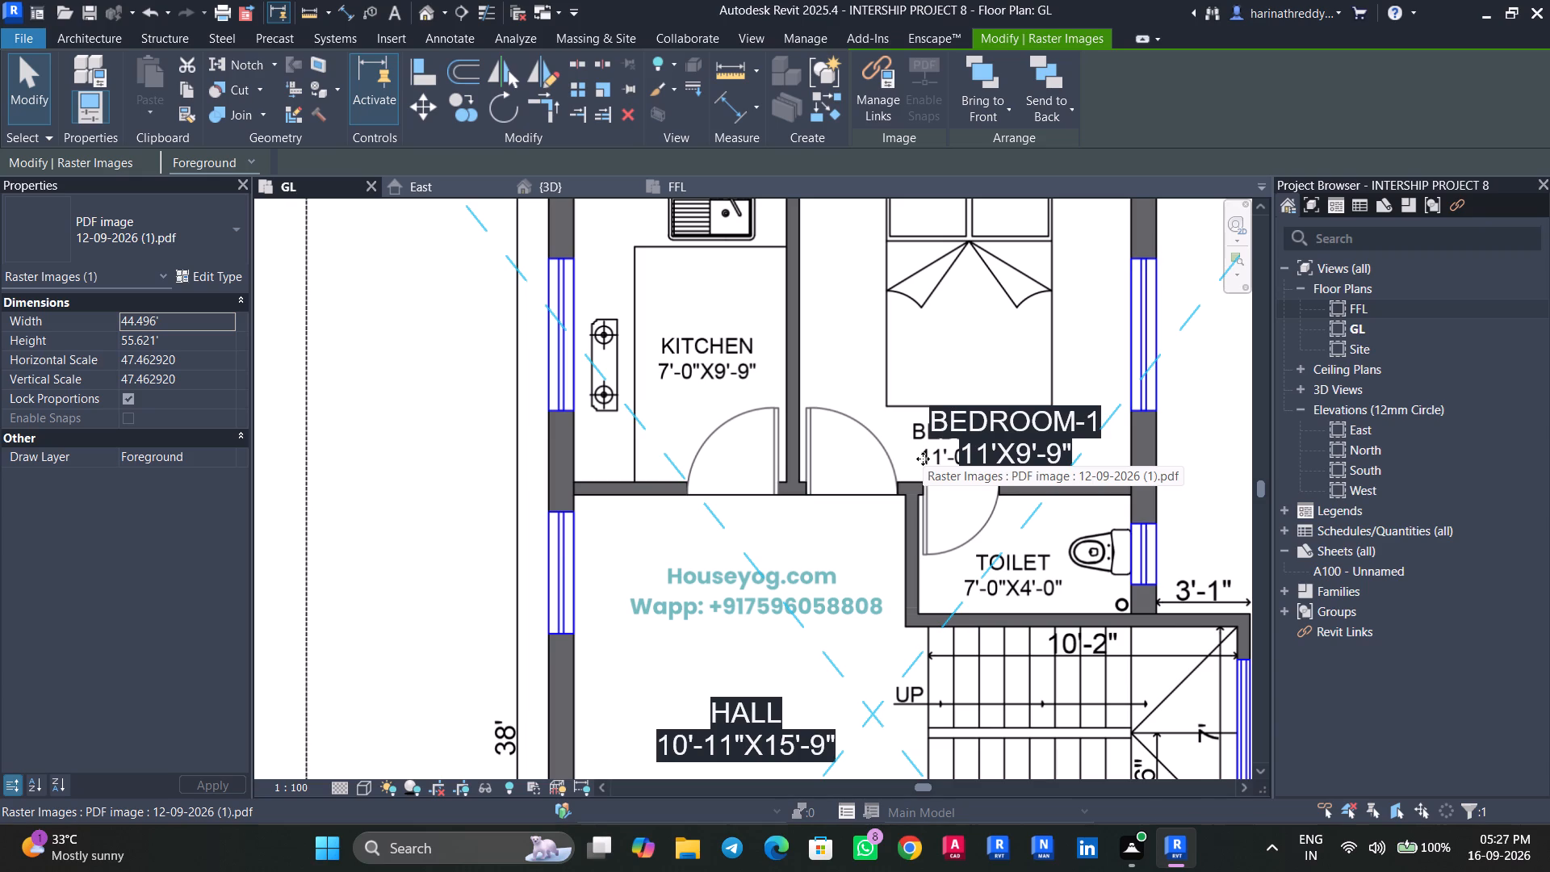
pyautogui.click(1506, 562)
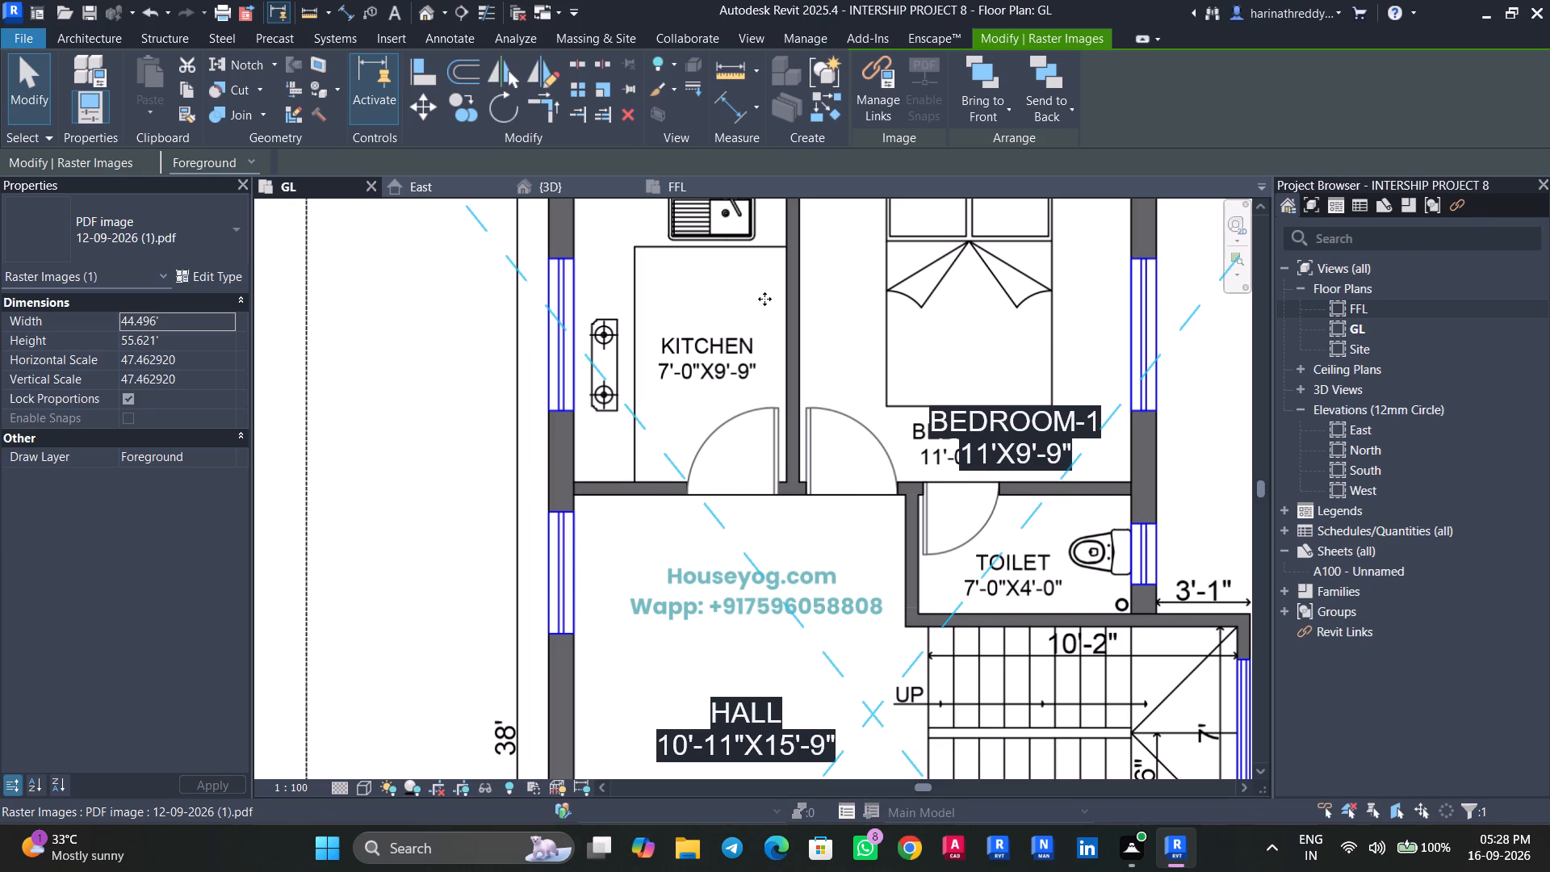
pyautogui.press('Escape')
pyautogui.press('Tab')
pyautogui.click(982, 436)
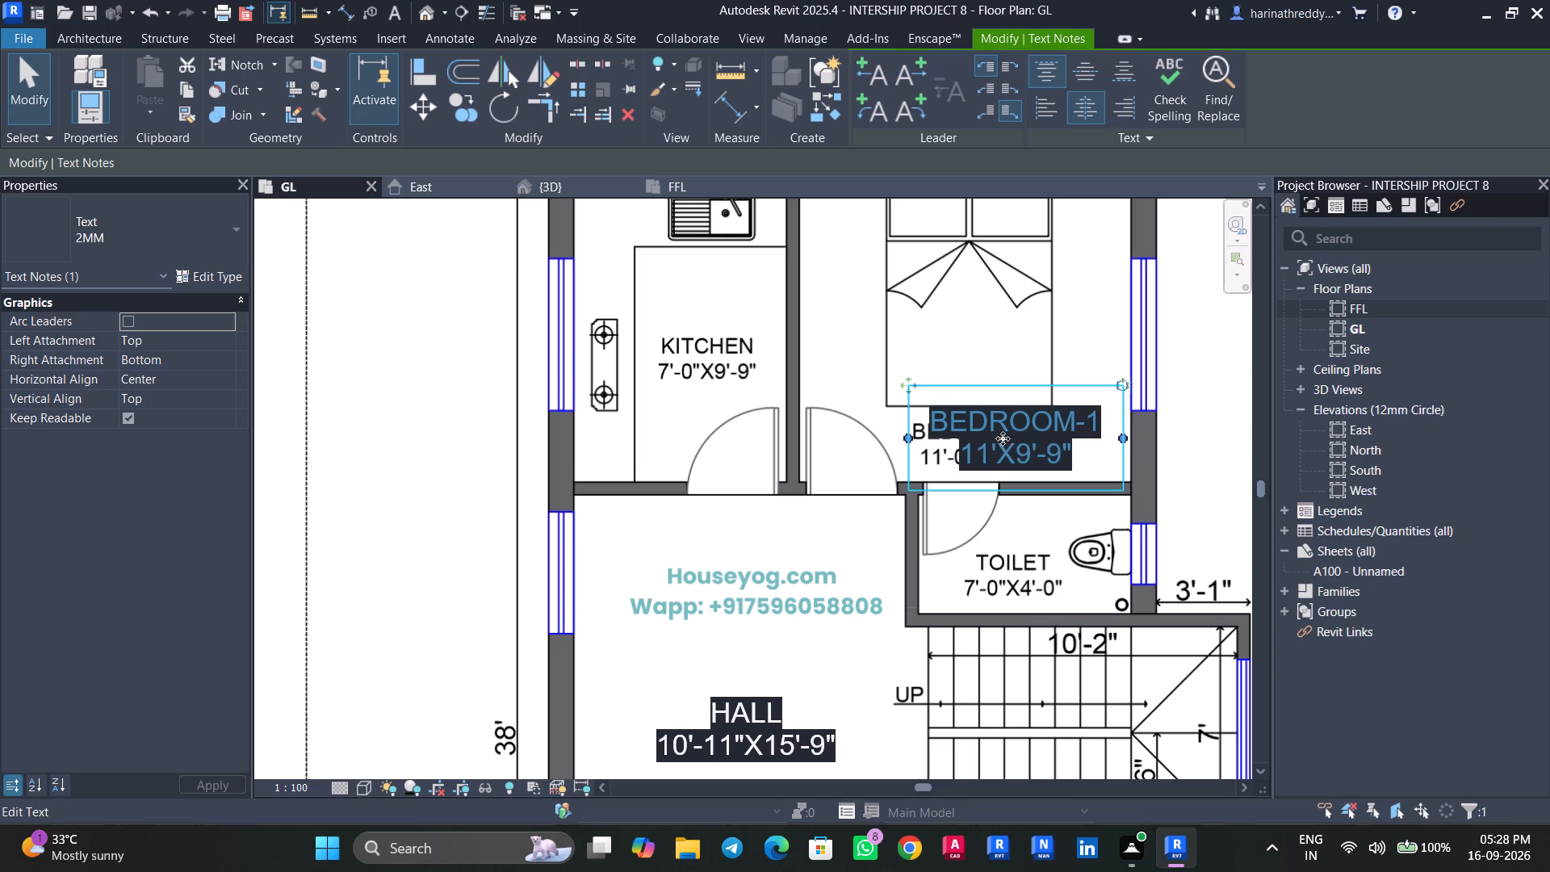
pyautogui.keyDown('ctrl'); pyautogui.moveTo(1000, 428); pyautogui.dragTo(691, 292); pyautogui.keyUp('ctrl')
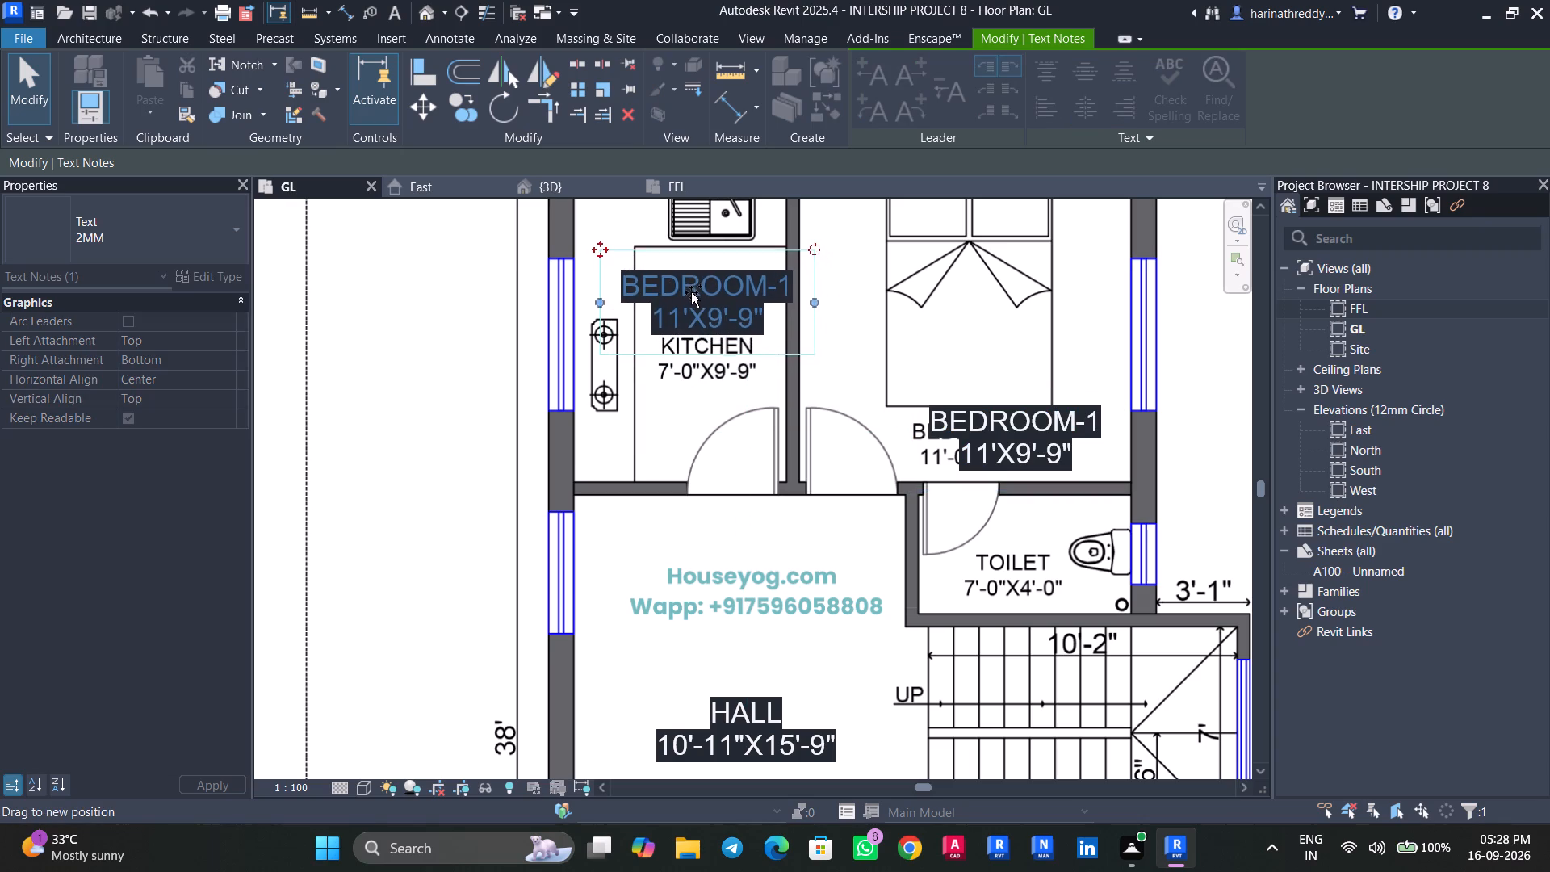
pyautogui.keyDown('ctrl'); pyautogui.moveTo(691, 292); pyautogui.dragTo(701, 266); pyautogui.keyUp('ctrl')
# Edit the kitchen's copied text note so its name line reads KITCHEN and its size line reads 7'X9'-9".
pyautogui.click(760, 261)
pyautogui.click(788, 255)
pyautogui.doubleClick(806, 254)
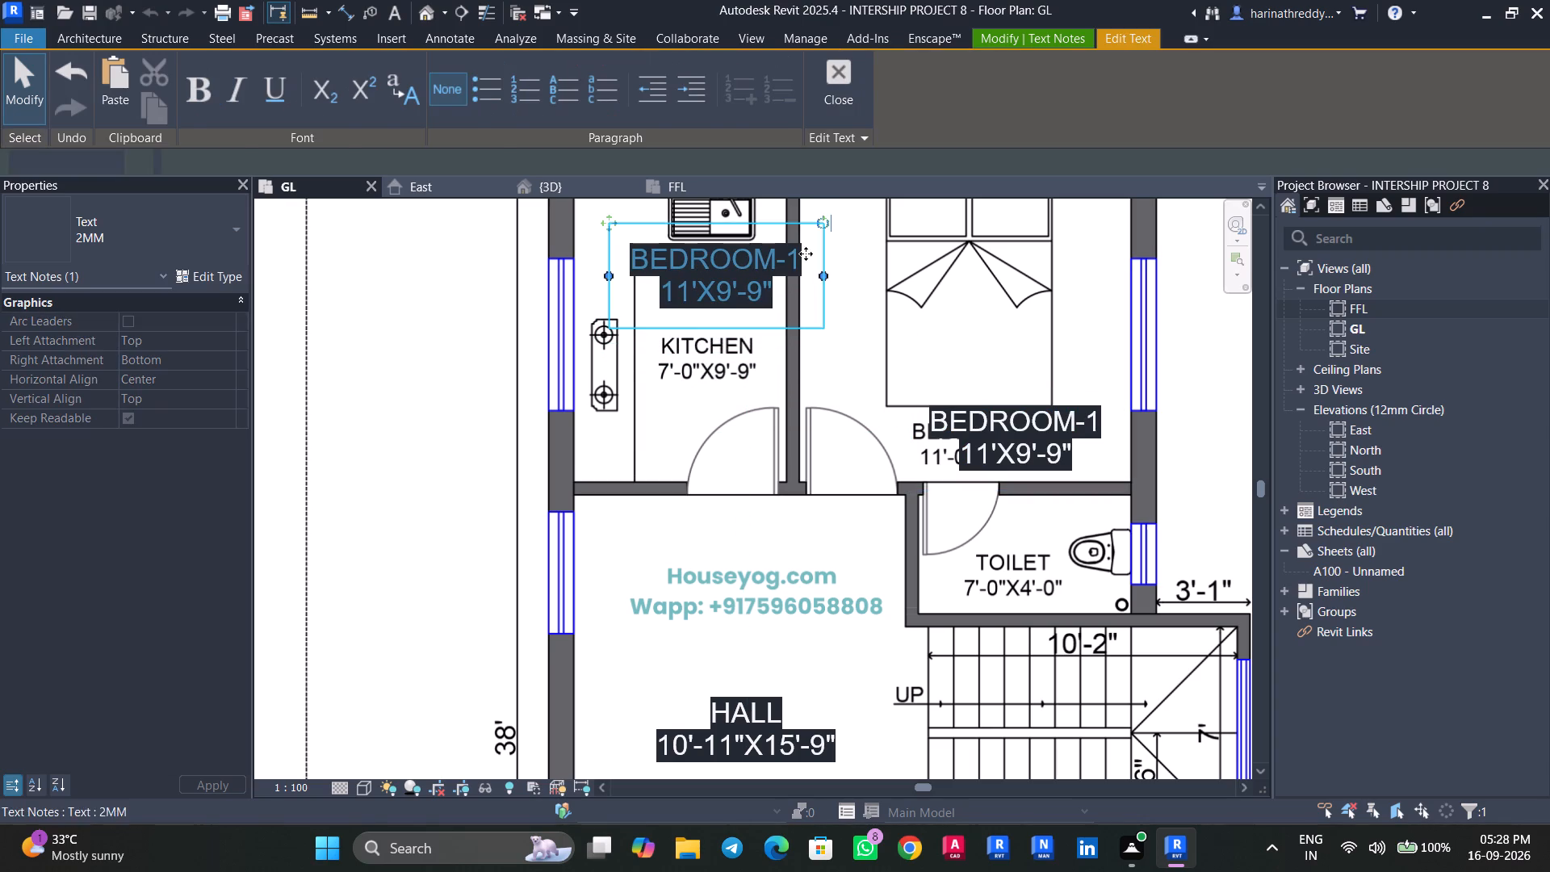
pyautogui.tripleClick(798, 256)
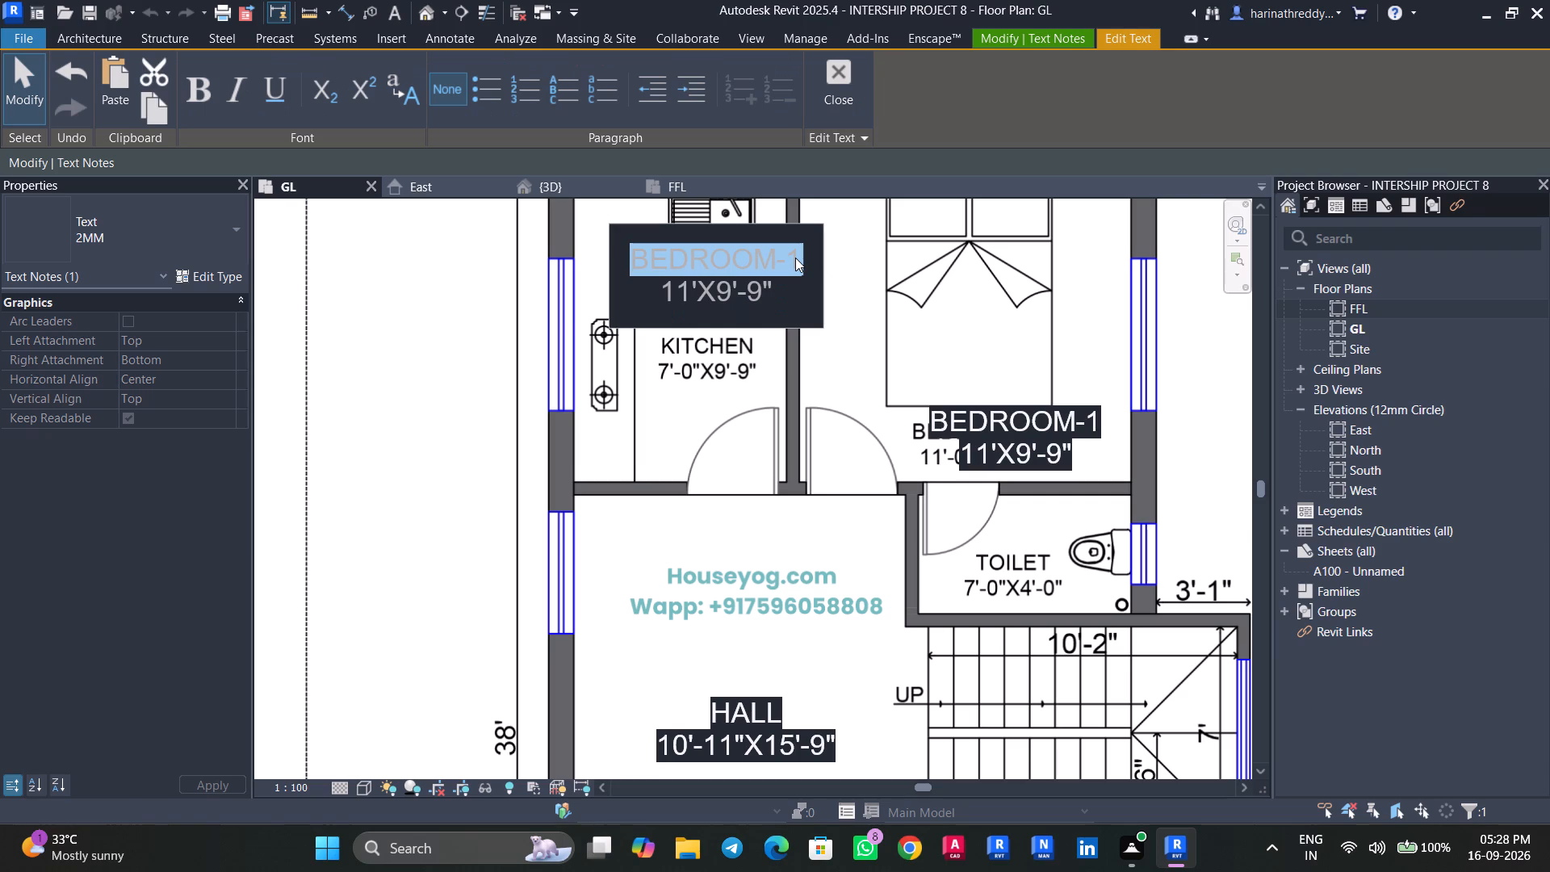
pyautogui.write('KITCHEN')
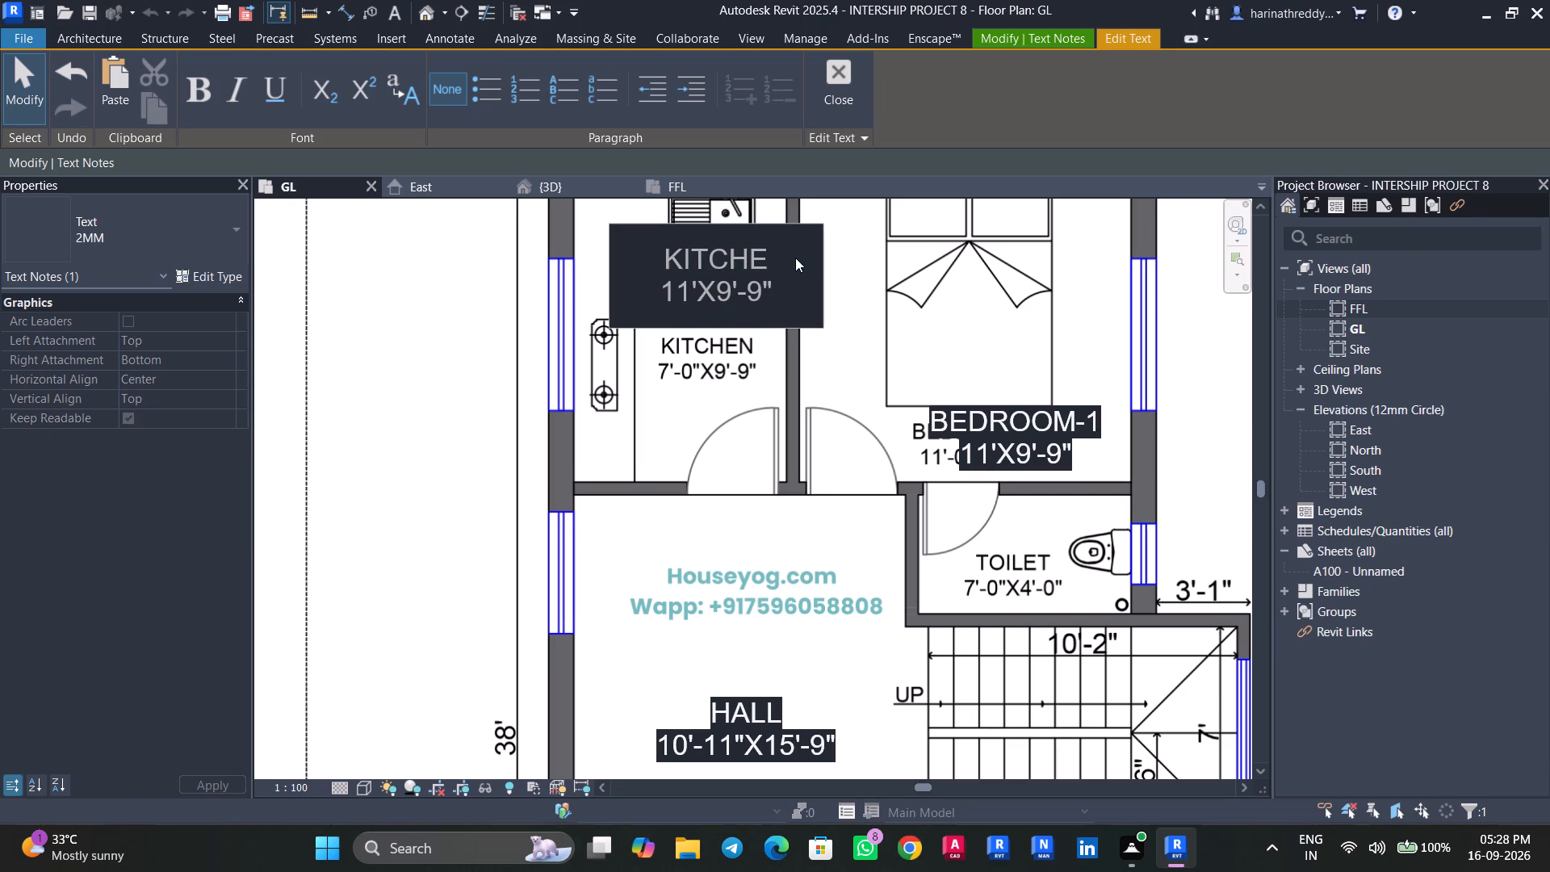
pyautogui.tripleClick(786, 283)
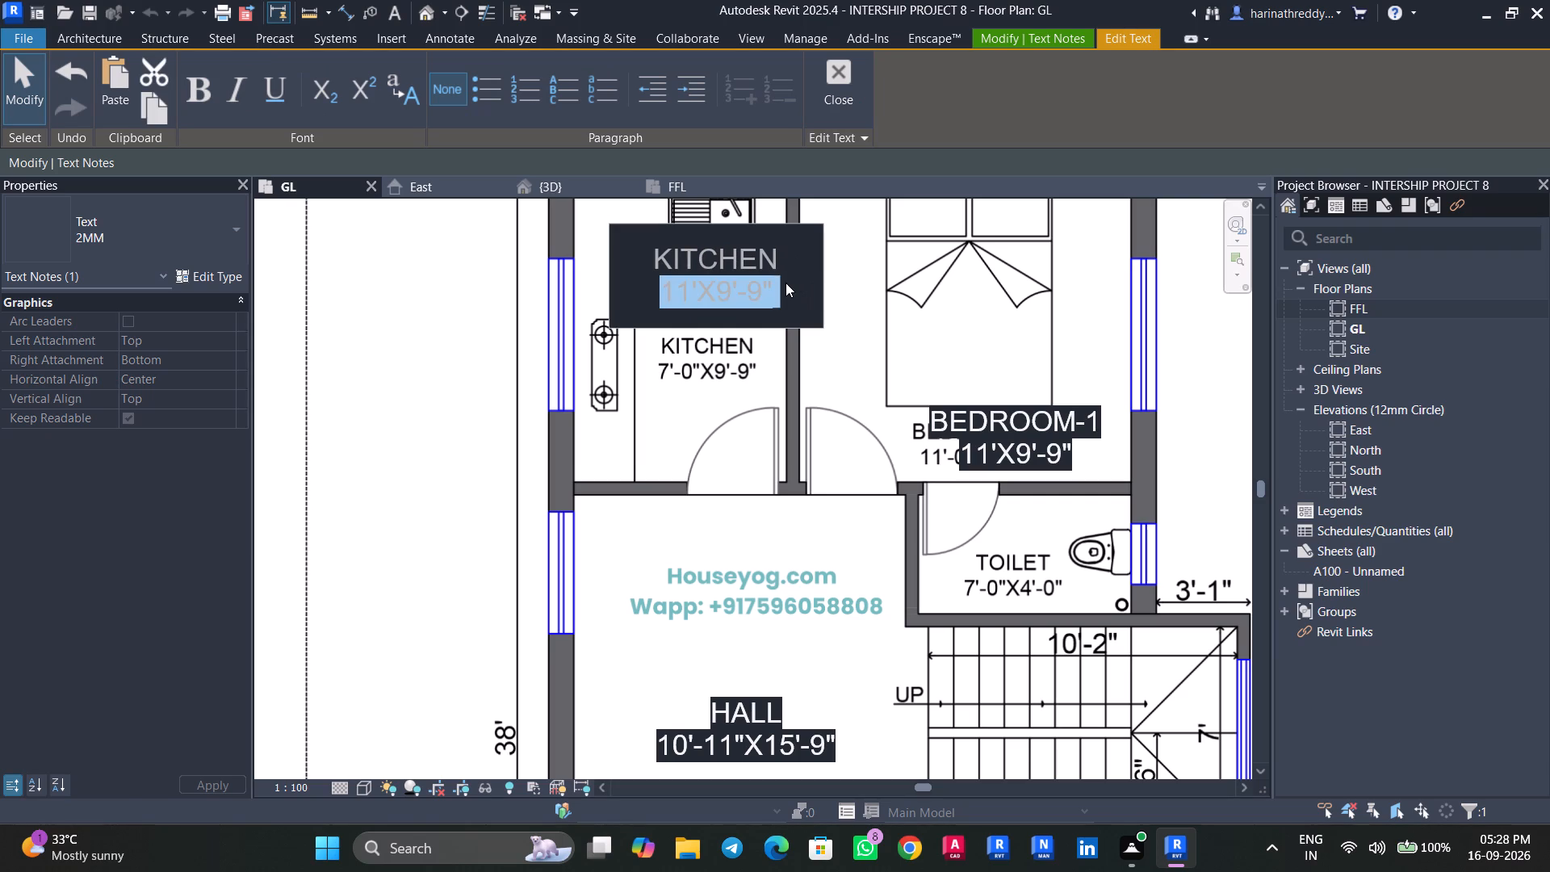
pyautogui.write("7'")
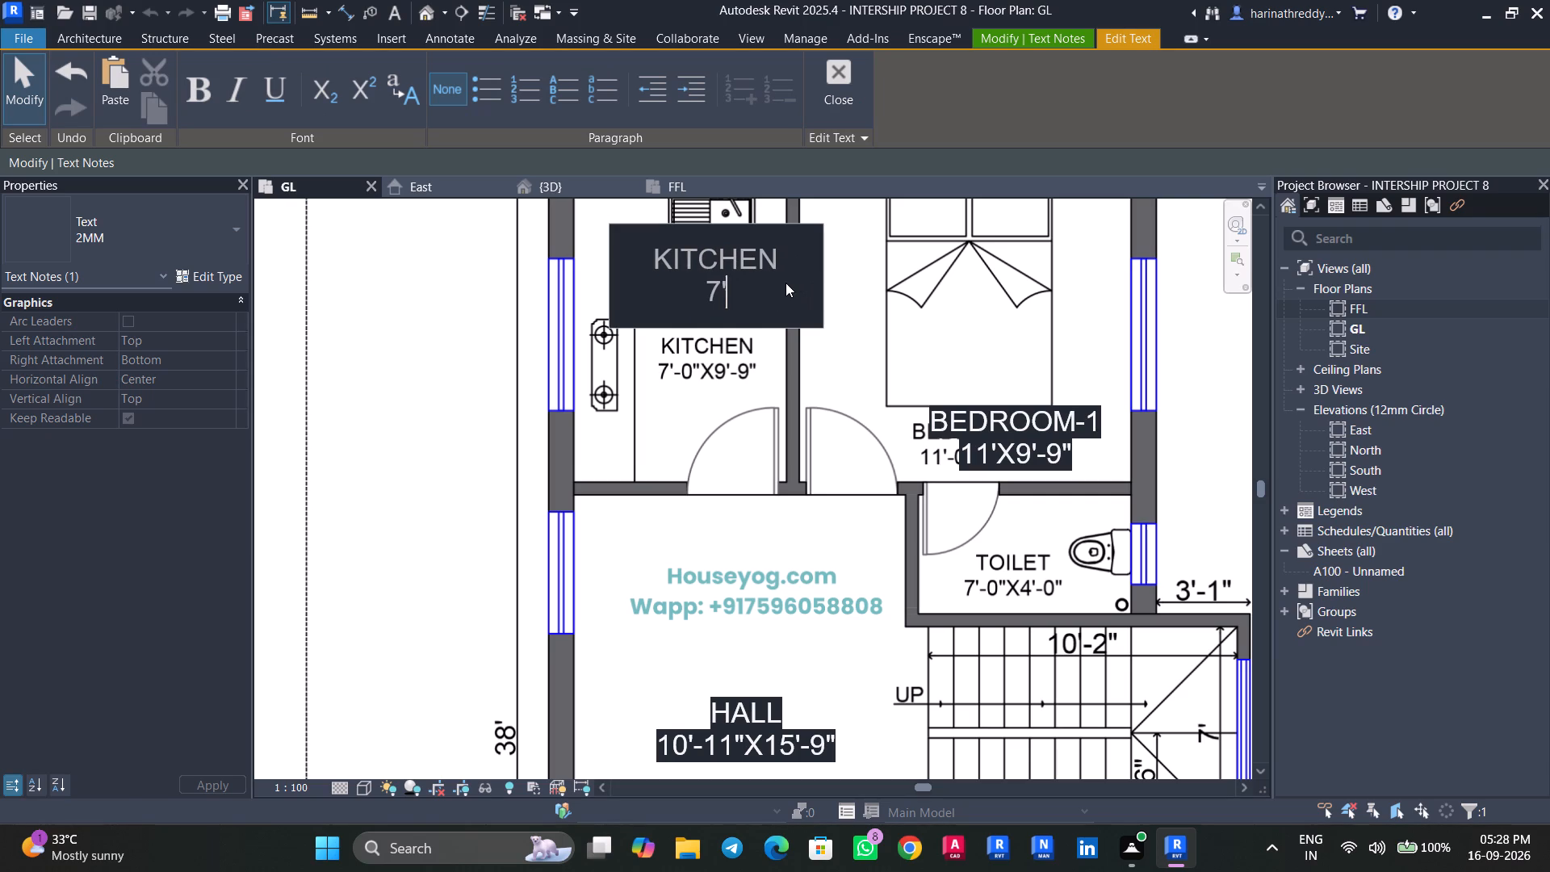
pyautogui.write('X9')
pyautogui.write('\'-9"')
pyautogui.click(820, 371)
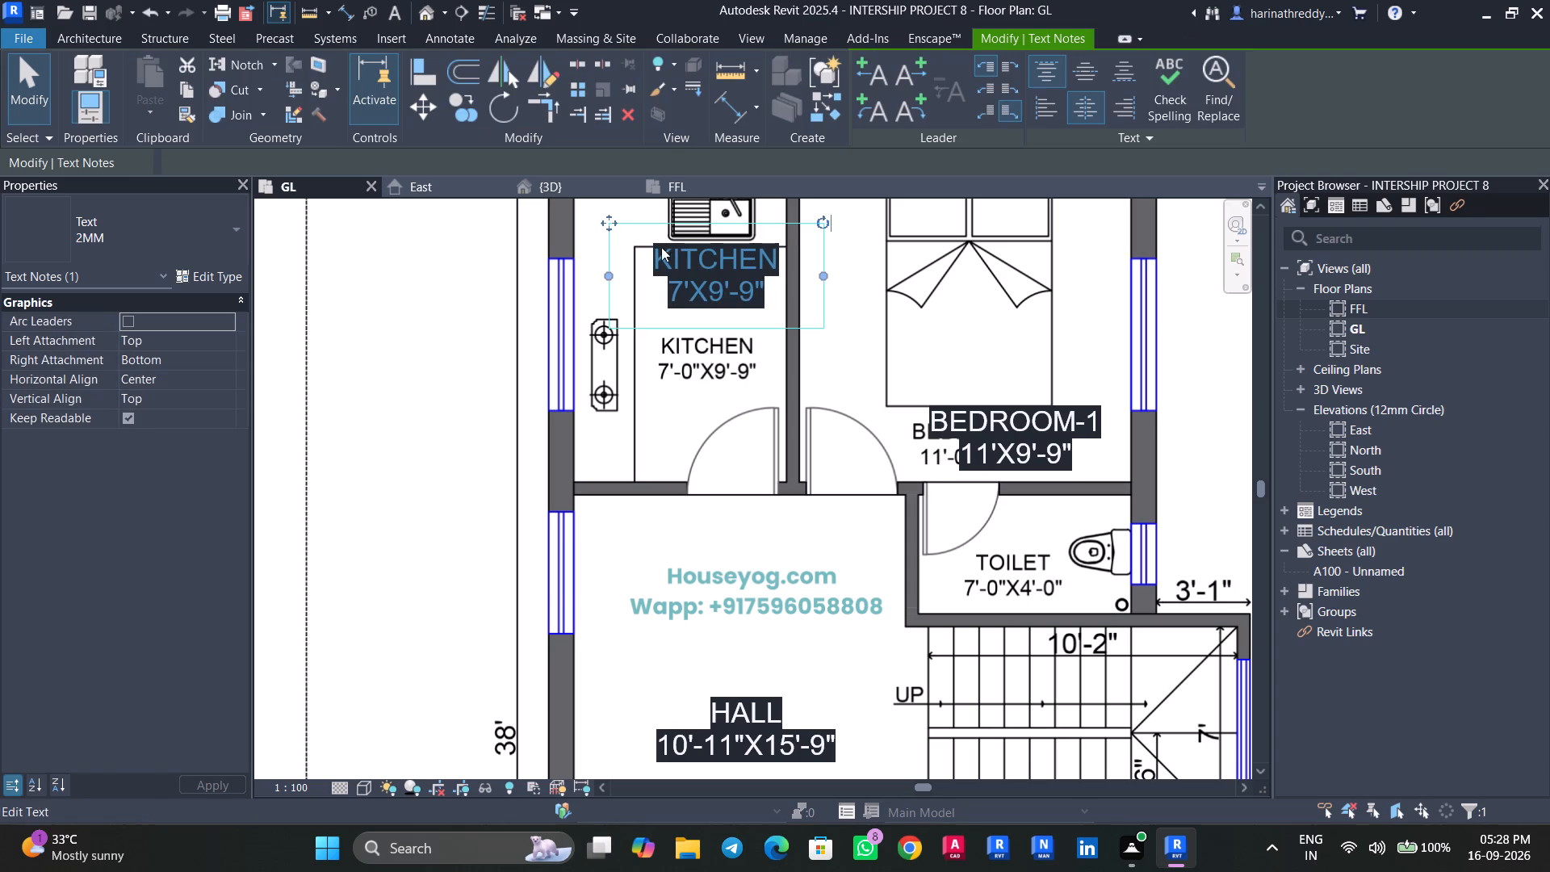
# Move the KITCHEN text note down over the printed KITCHEN label.
pyautogui.moveTo(614, 214); pyautogui.dragTo(614, 283)
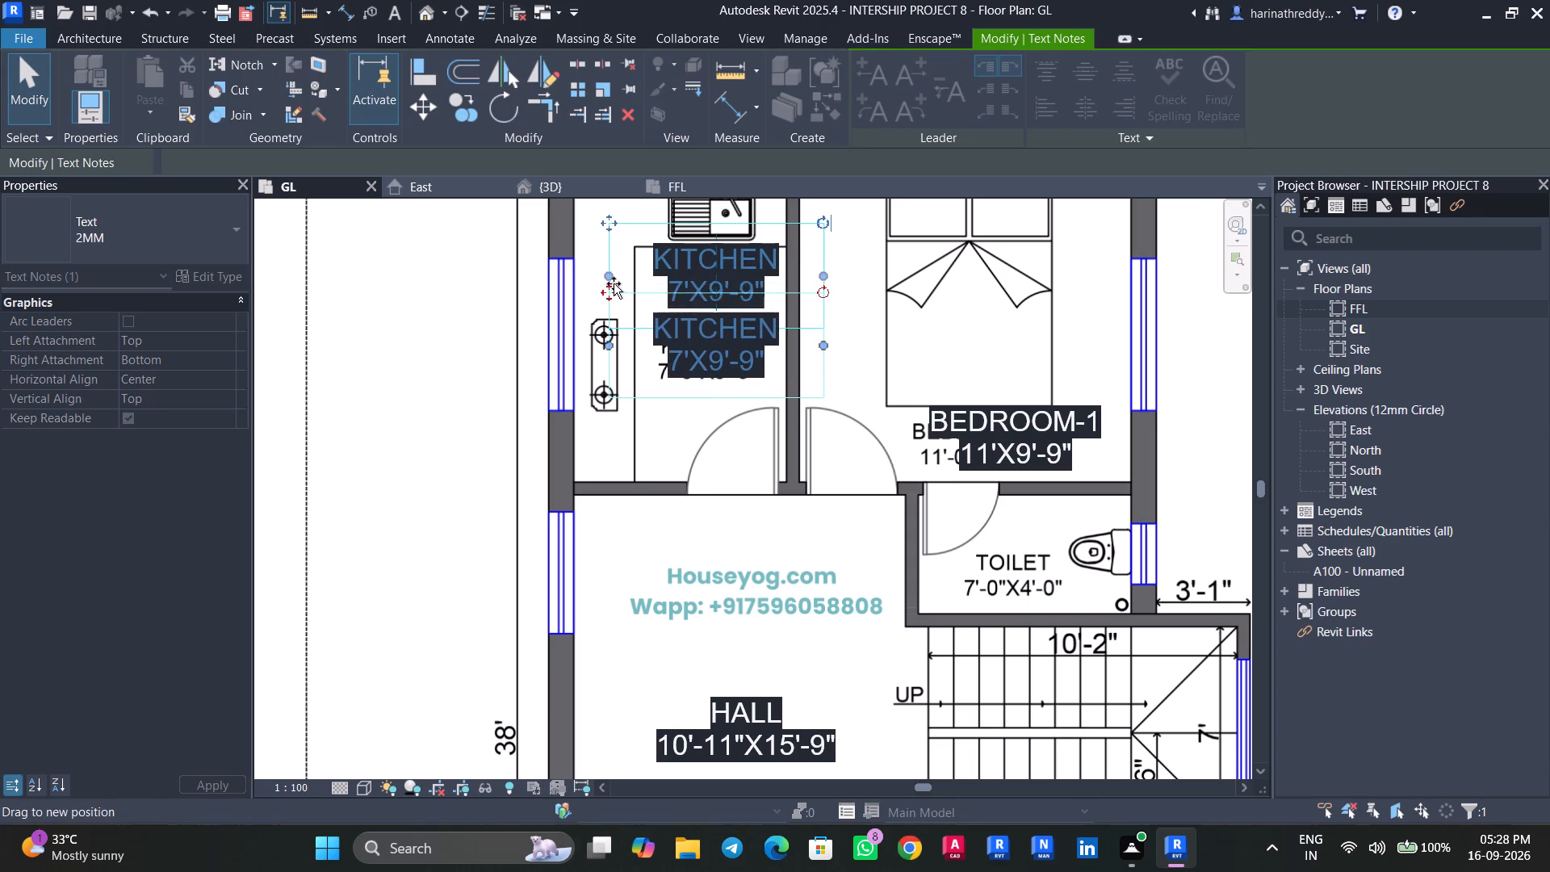
pyautogui.moveTo(614, 283); pyautogui.dragTo(612, 292)
pyautogui.press('Escape')
# Copy the BEDROOM-2 text note into the lower toilet, just below the printed TOILET label.
pyautogui.scroll(-4, 738, 485)
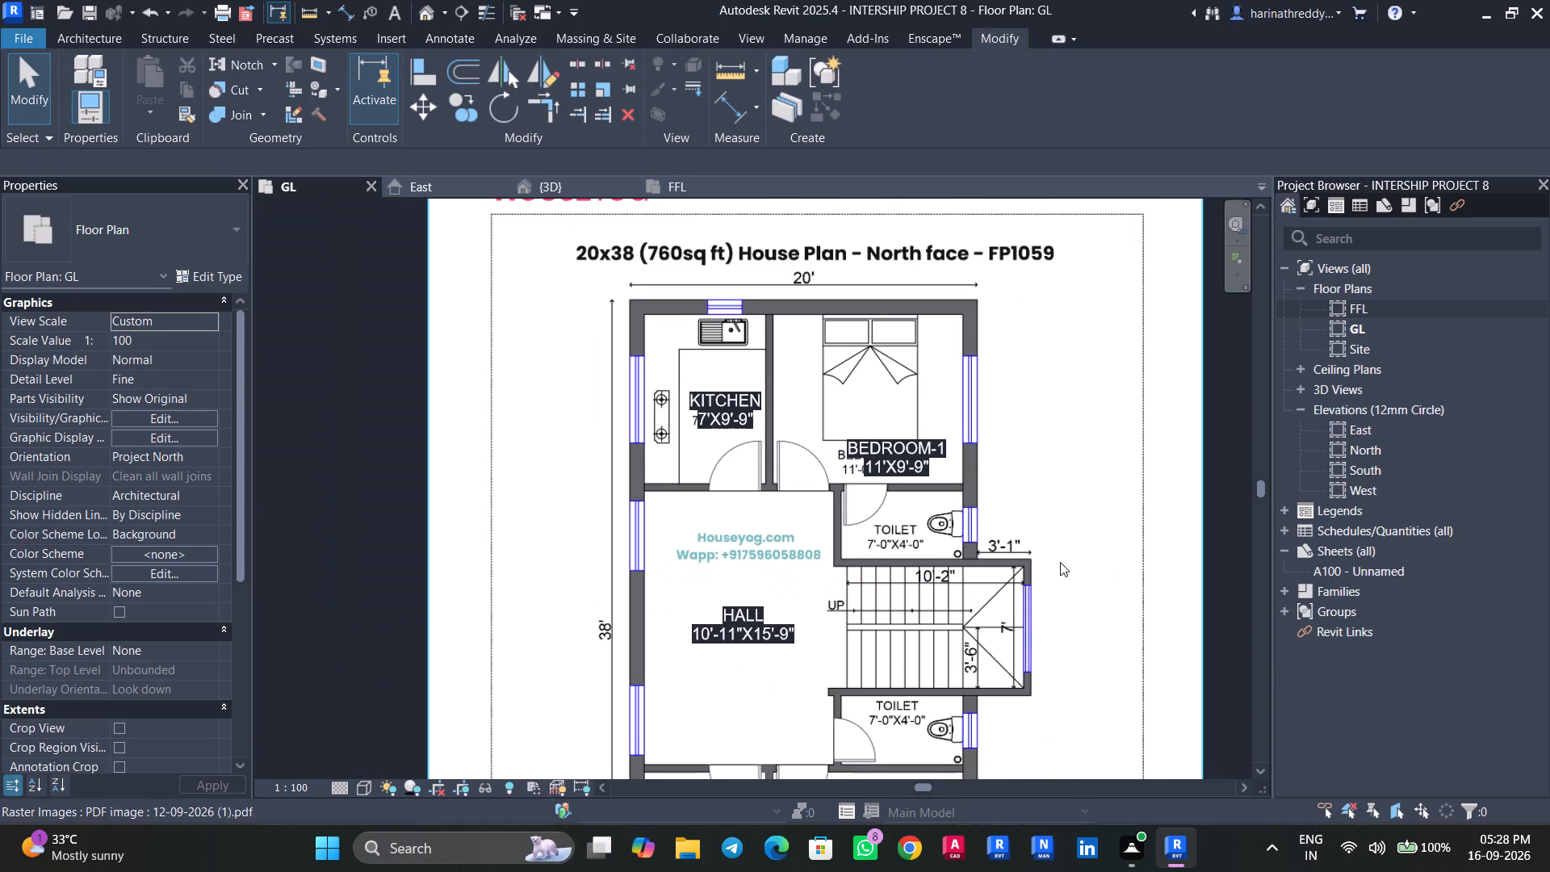
pyautogui.moveTo(1060, 564); pyautogui.dragTo(1027, 291, button='middle')
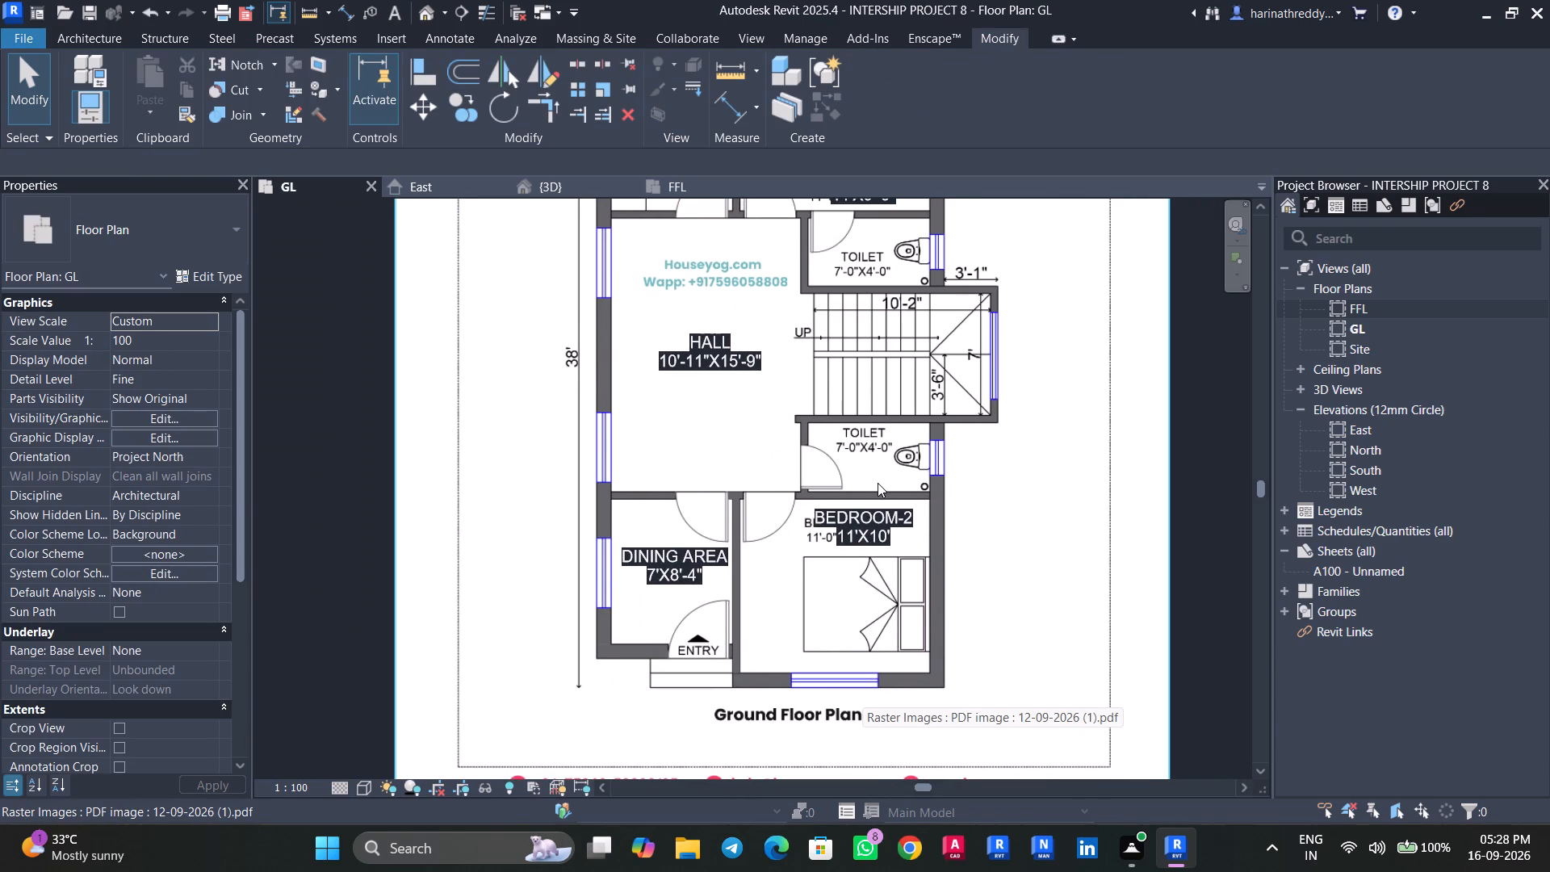
pyautogui.scroll(2, 862, 529)
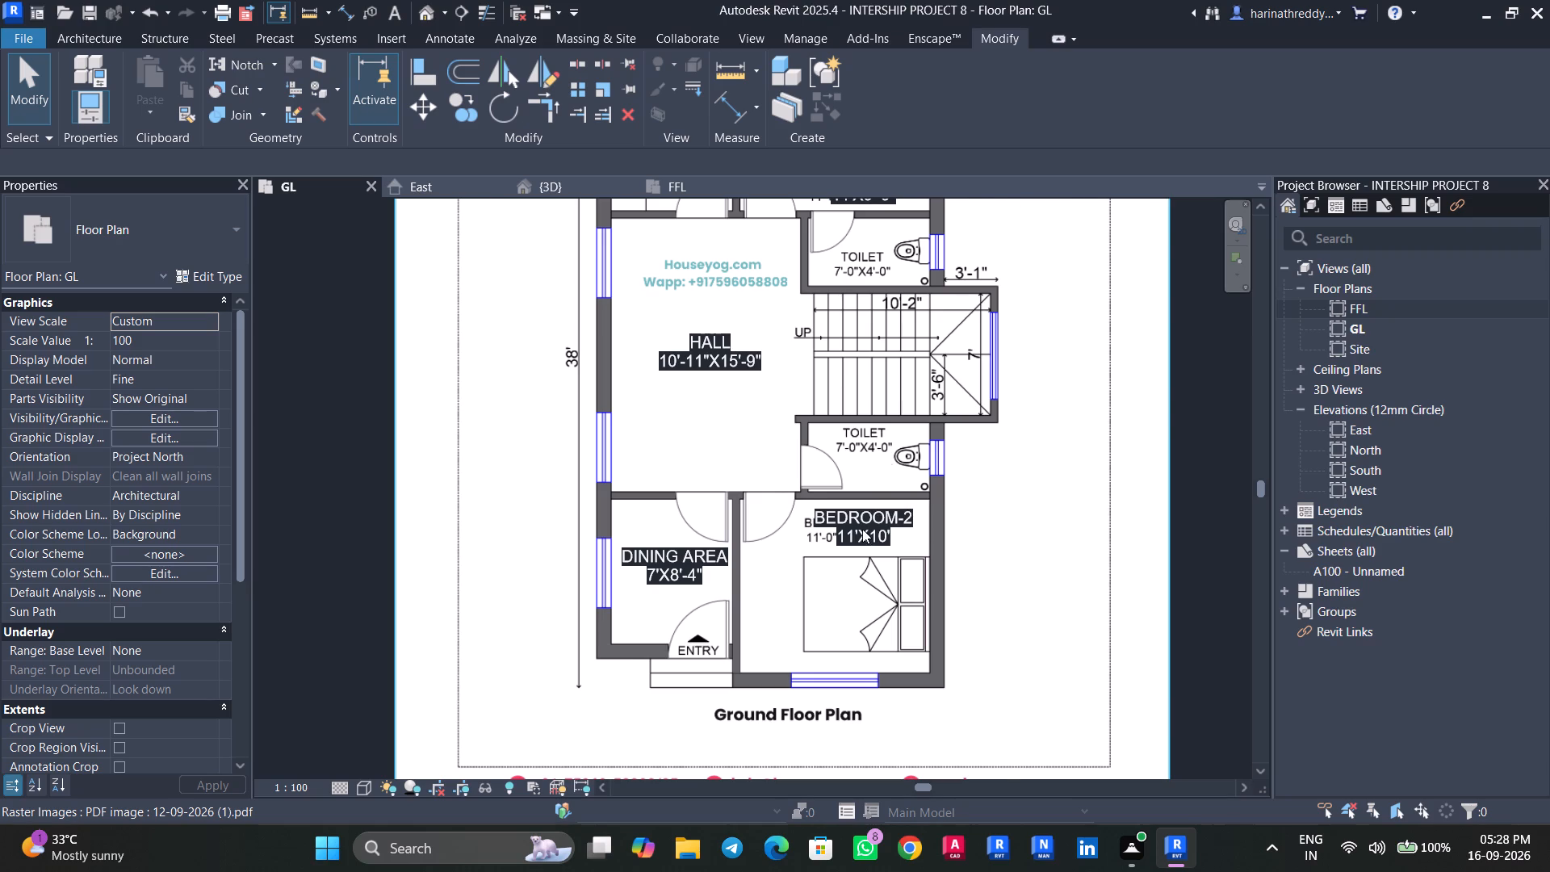
pyautogui.scroll(2, 862, 529)
pyautogui.press('Tab')
pyautogui.click(862, 529)
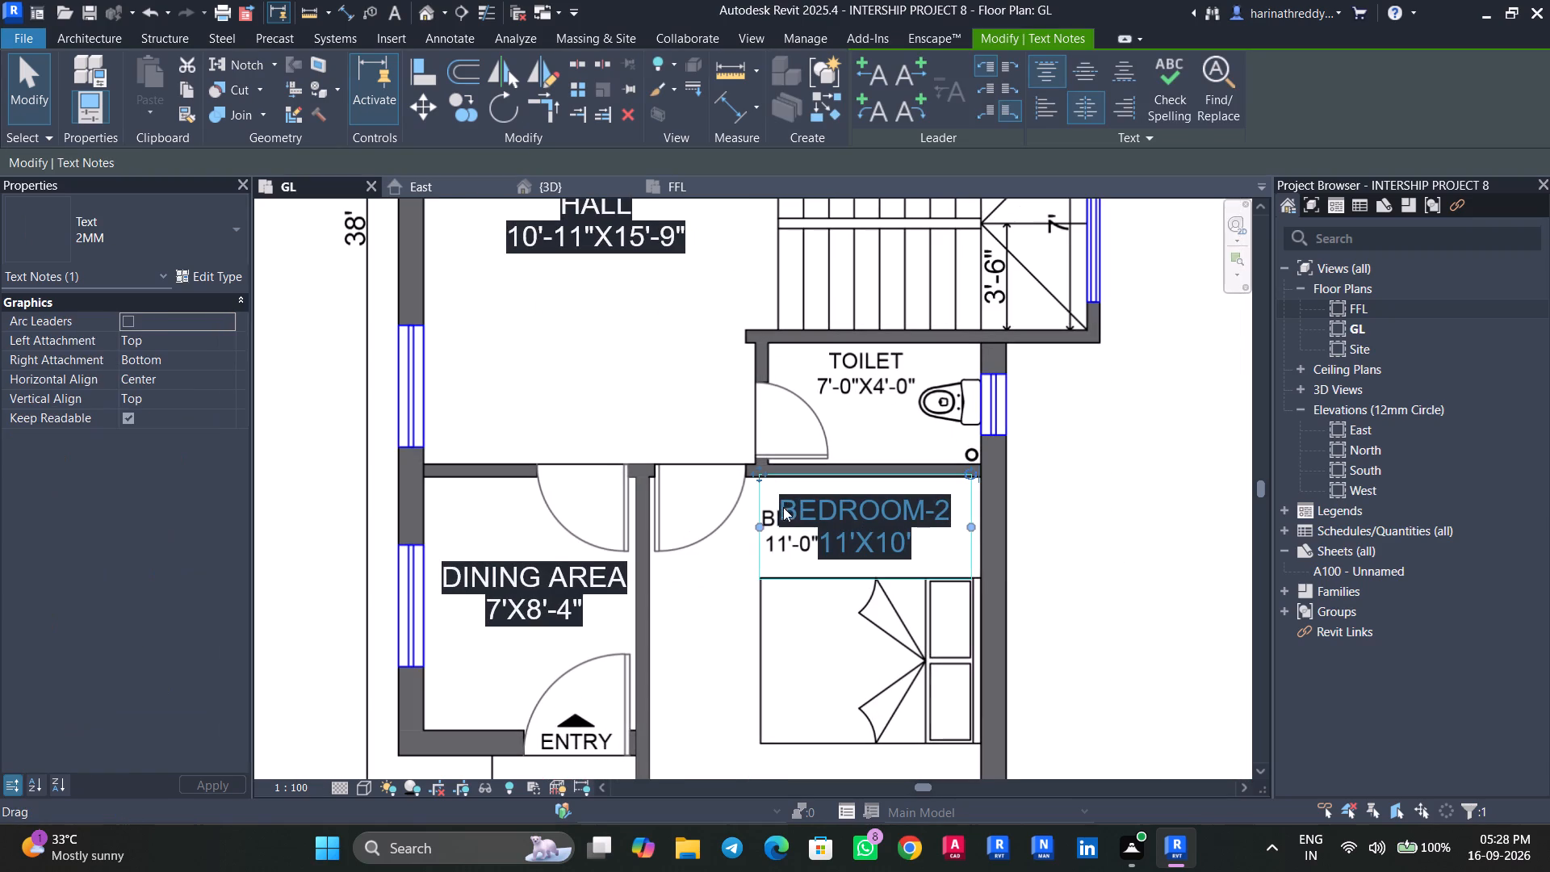
pyautogui.keyDown('ctrl'); pyautogui.moveTo(853, 529); pyautogui.dragTo(857, 378); pyautogui.keyUp('ctrl')
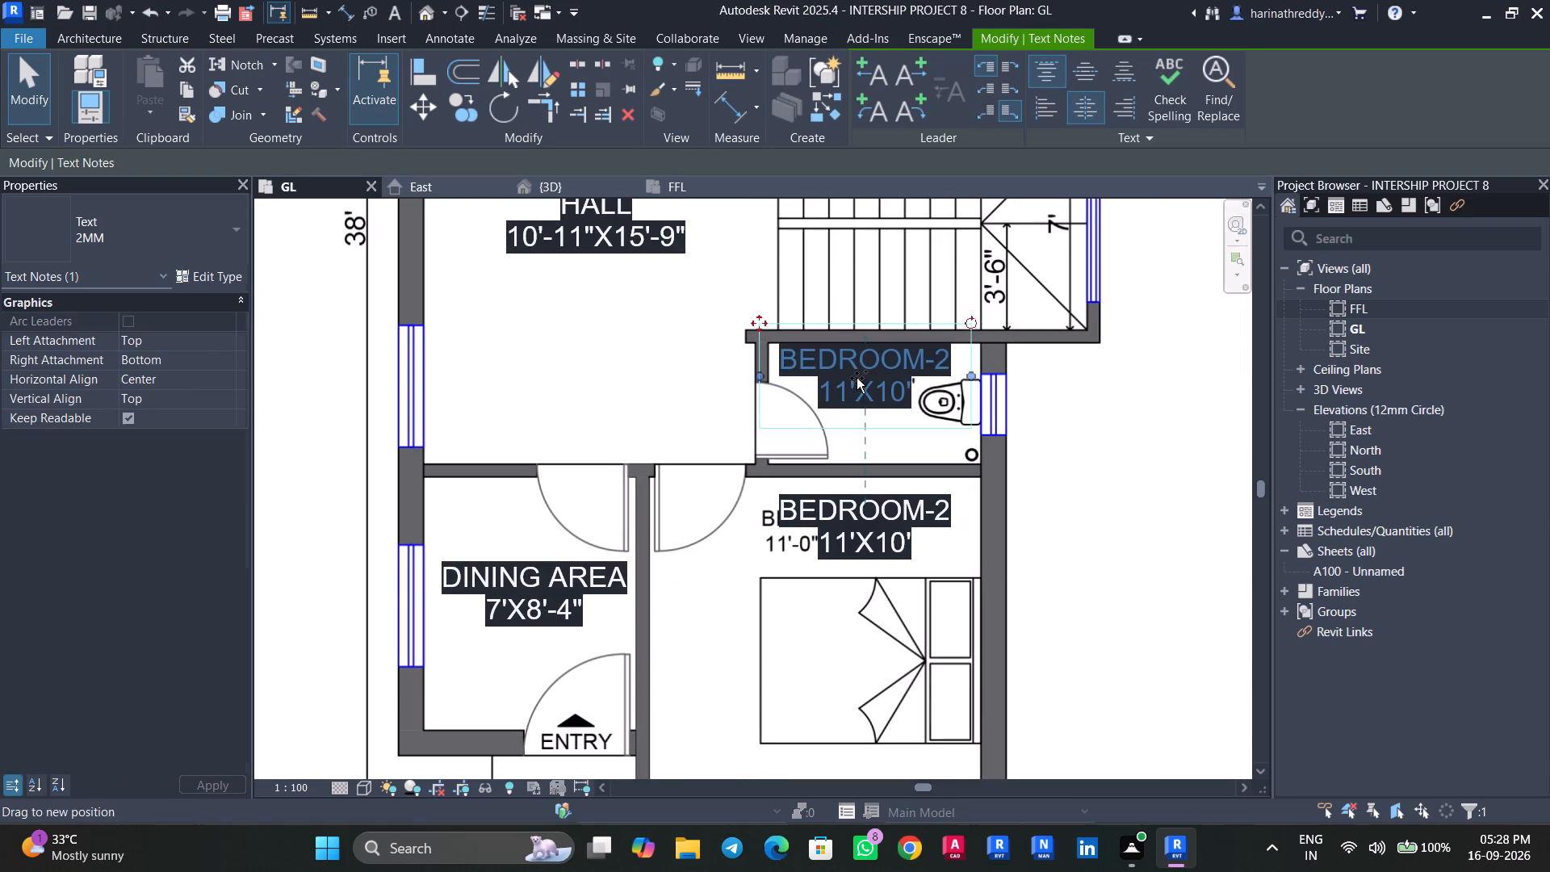
pyautogui.keyDown('ctrl'); pyautogui.moveTo(857, 378); pyautogui.dragTo(864, 439); pyautogui.keyUp('ctrl')
# Change the name line of the lower toilet's copied note to TOILET, keeping the size on its own line.
pyautogui.click(922, 417)
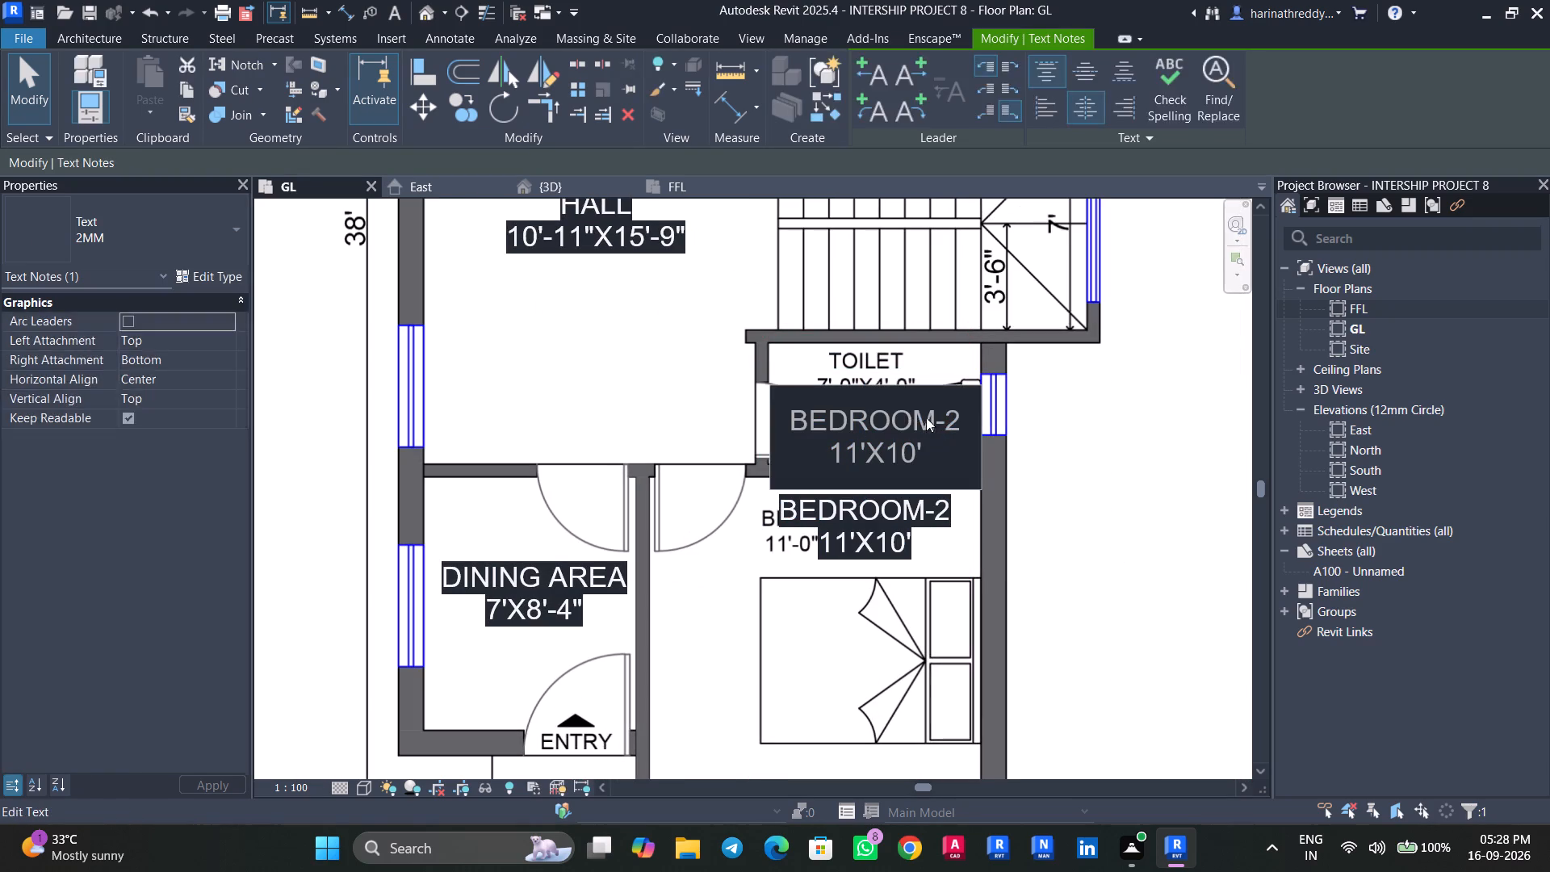
pyautogui.click(951, 417)
pyautogui.click(959, 421)
pyautogui.doubleClick(966, 424)
pyautogui.click(966, 424)
pyautogui.doubleClick(965, 426)
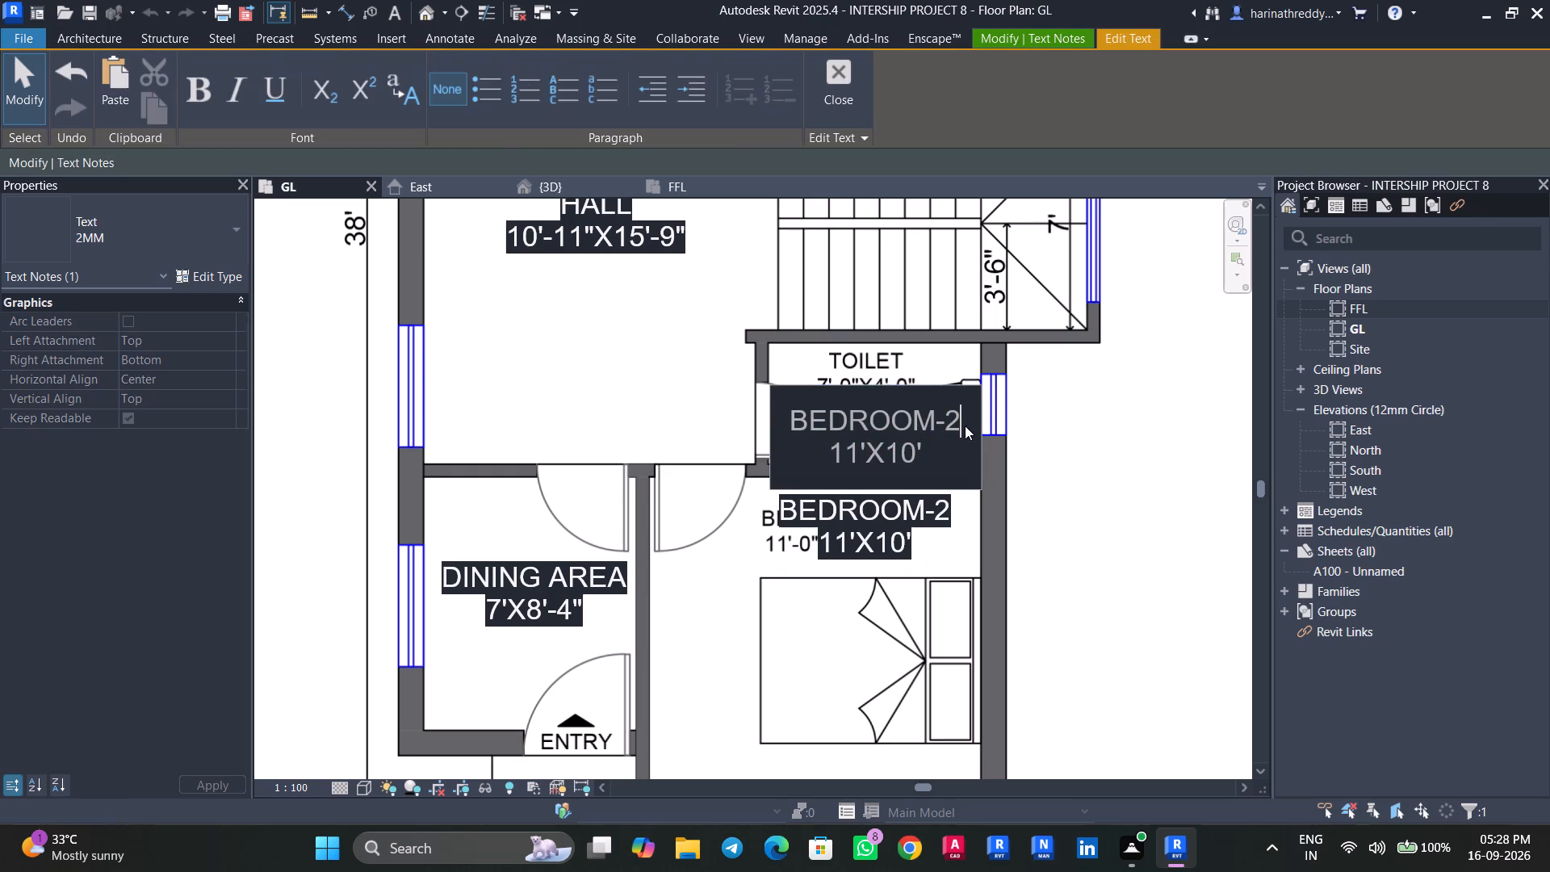
pyautogui.click(965, 426)
pyautogui.doubleClick(960, 422)
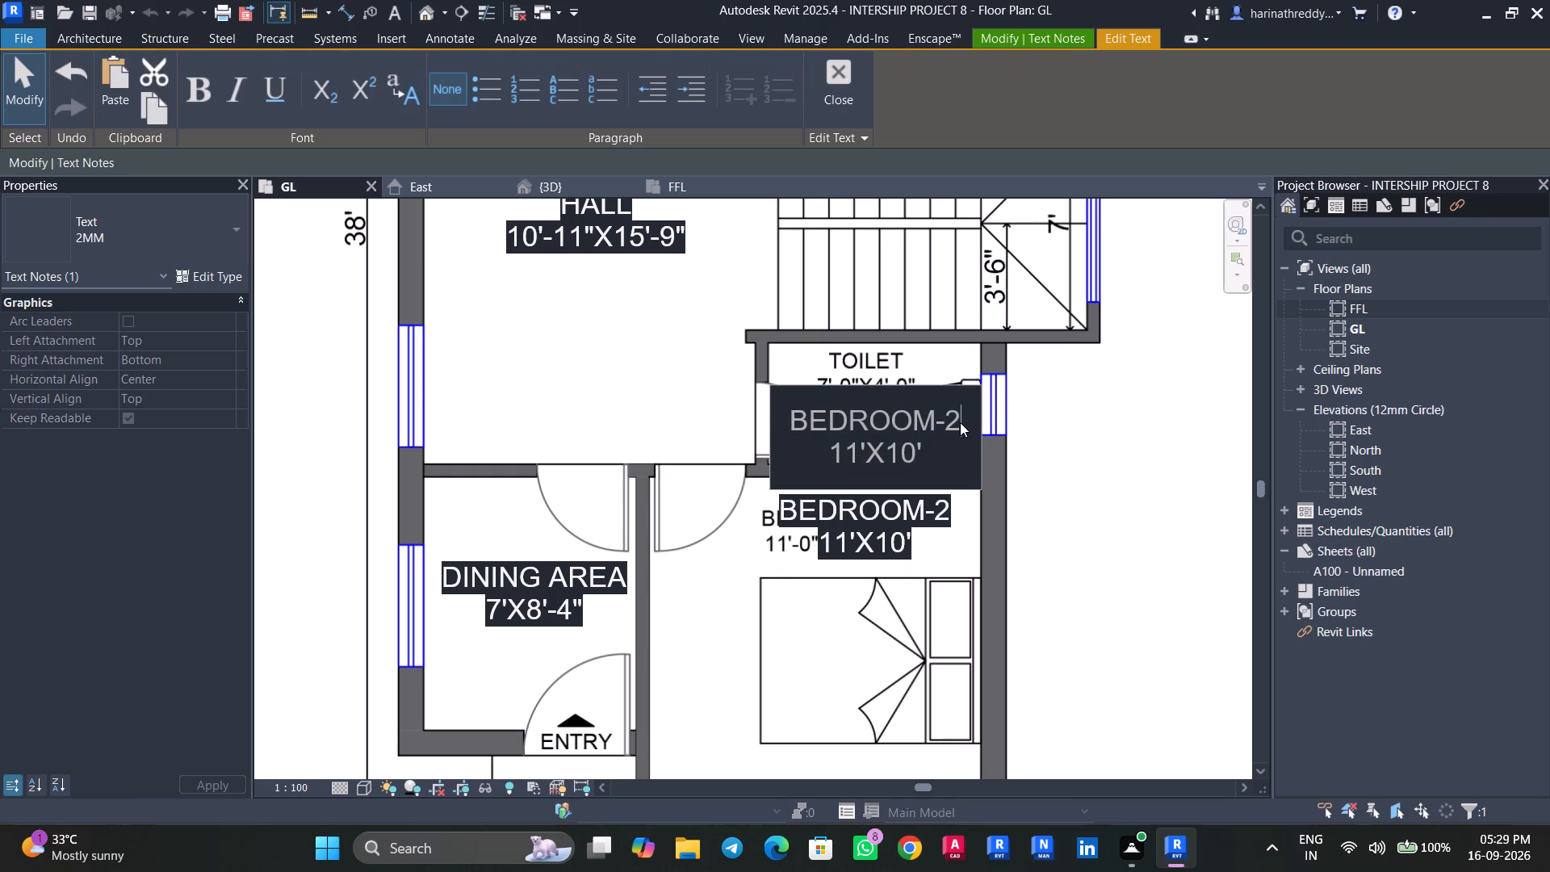
pyautogui.doubleClick(960, 422)
pyautogui.press('BackSpace')
pyautogui.press('BackSpace')
pyautogui.press('BackSpace')
pyautogui.press('BackSpace')
pyautogui.press('BackSpace')
pyautogui.press('BackSpace')
pyautogui.press('BackSpace')
pyautogui.press('BackSpace')
pyautogui.press('BackSpace')
pyautogui.press('BackSpace')
pyautogui.press('BackSpace')
pyautogui.press('BackSpace')
pyautogui.press('BackSpace')
pyautogui.press('BackSpace')
pyautogui.press('BackSpace')
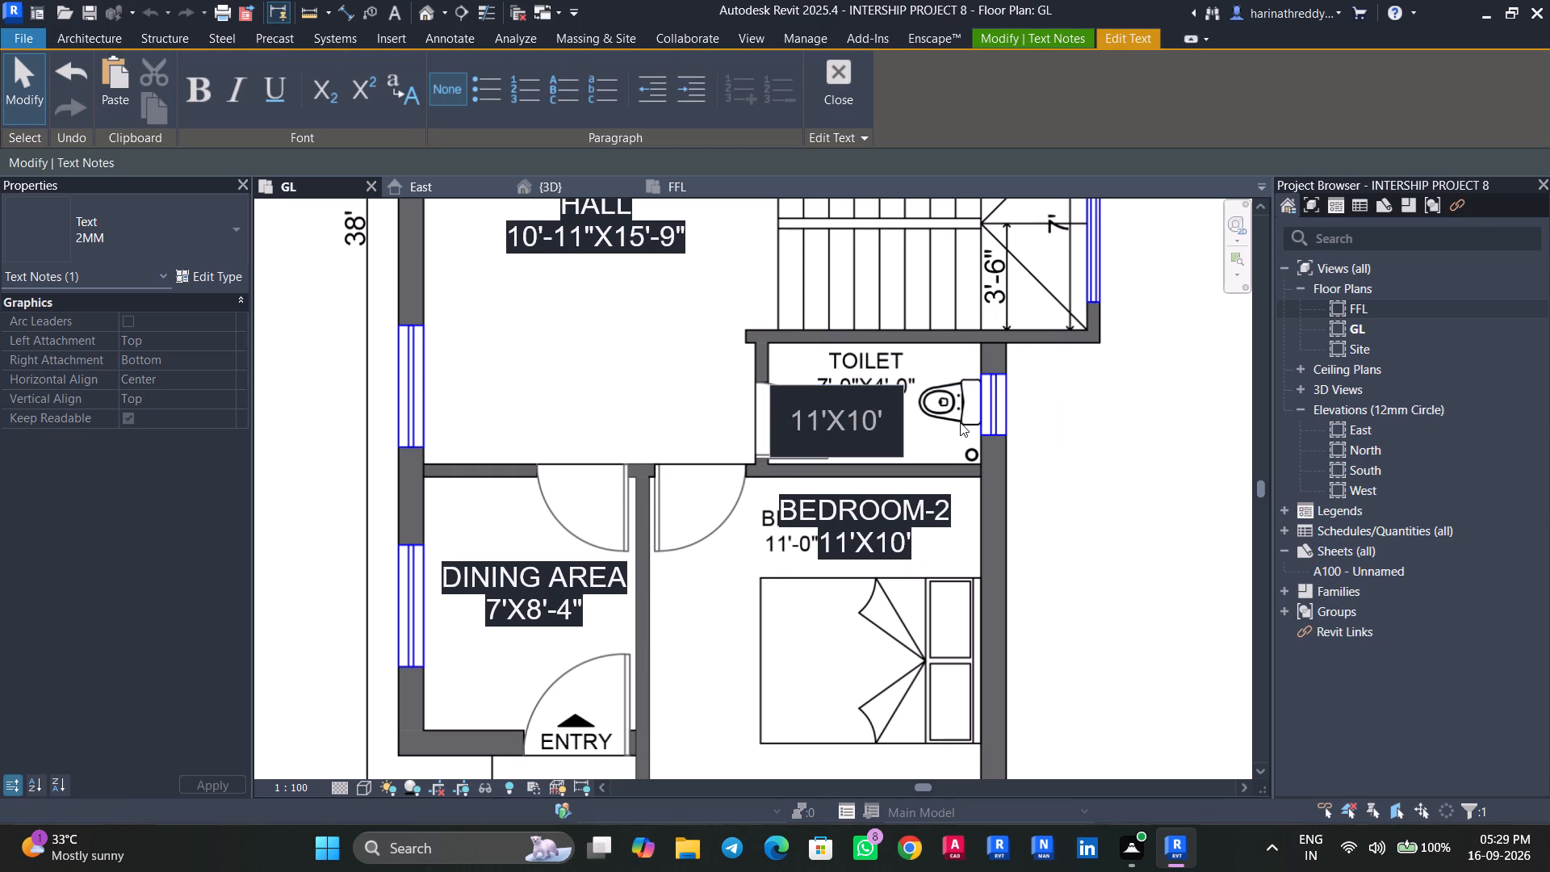
pyautogui.write('TOILET')
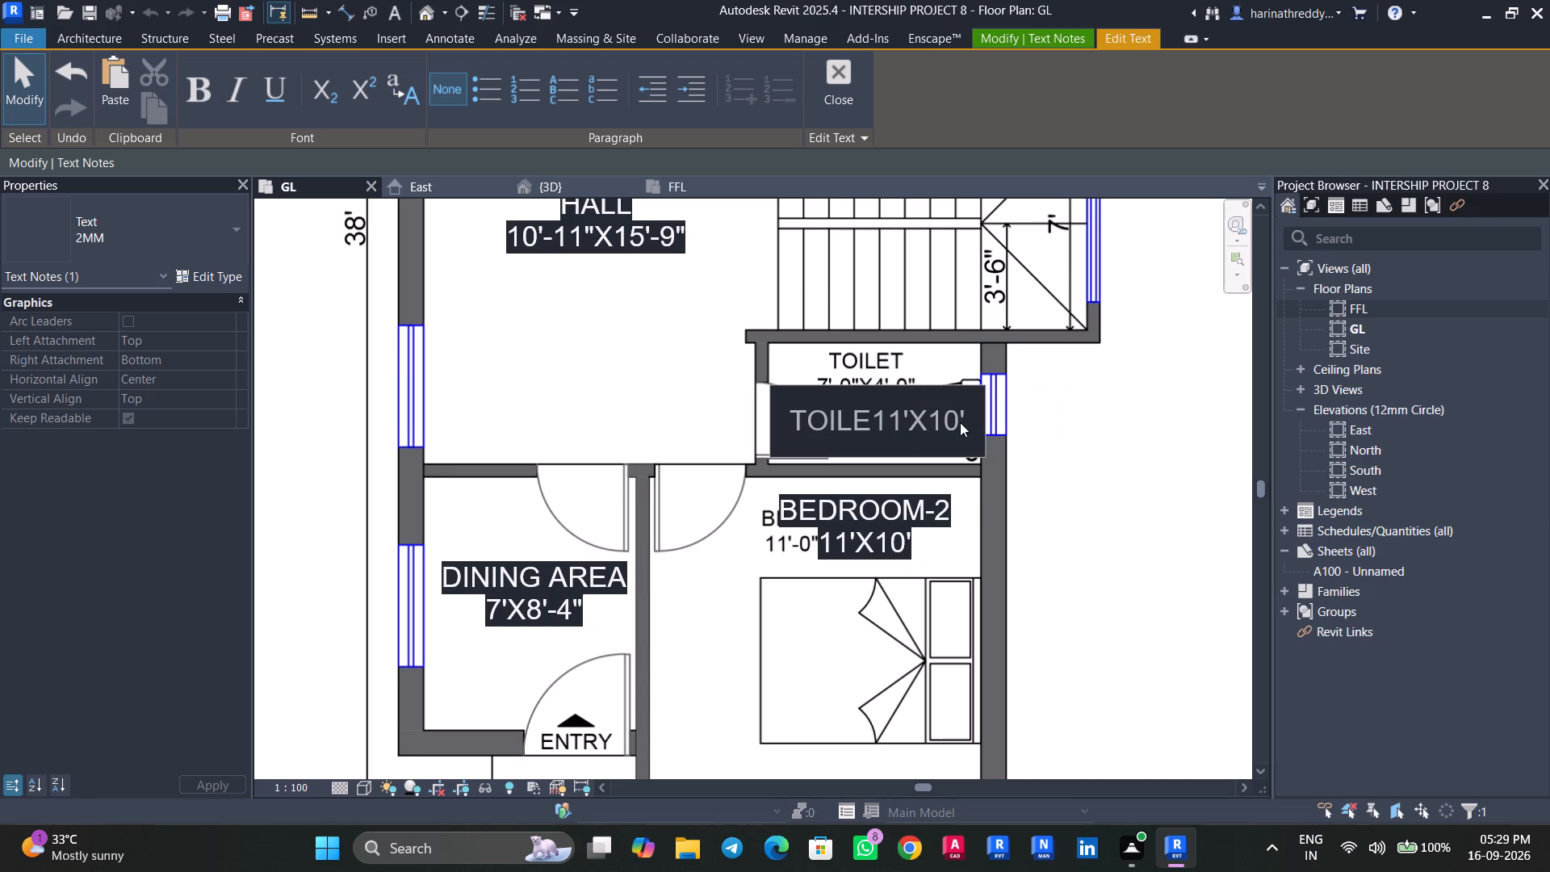
pyautogui.press('Return')
# Change the size line of the lower toilet's note to 7'X4'.
pyautogui.click(899, 436)
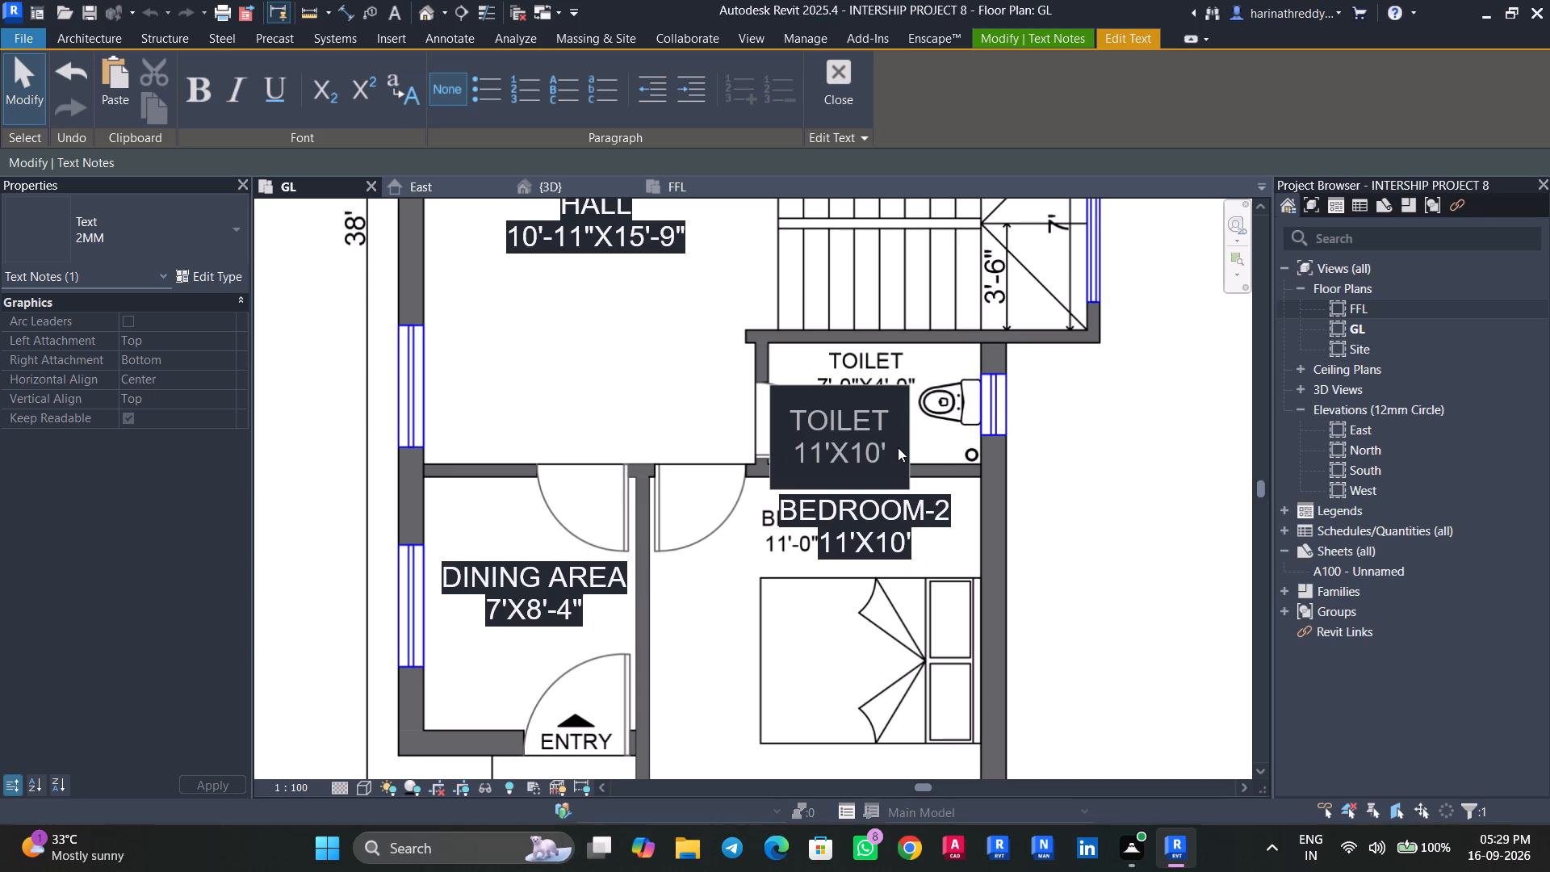
pyautogui.doubleClick(897, 448)
pyautogui.doubleClick(920, 454)
pyautogui.click(920, 454)
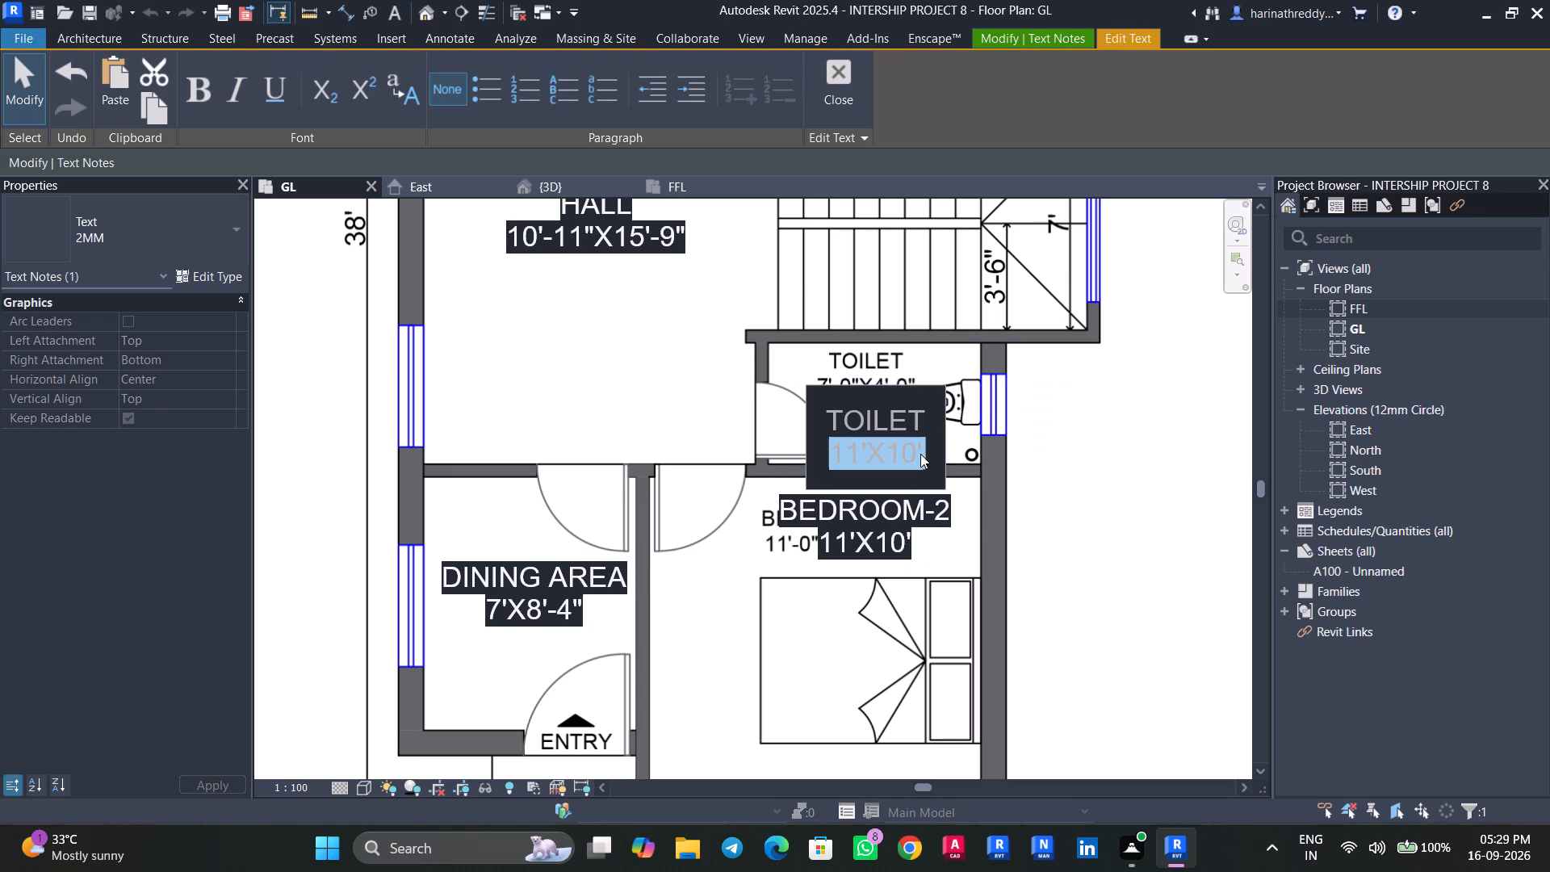
pyautogui.write("7'")
pyautogui.write("X4'")
pyautogui.click(974, 485)
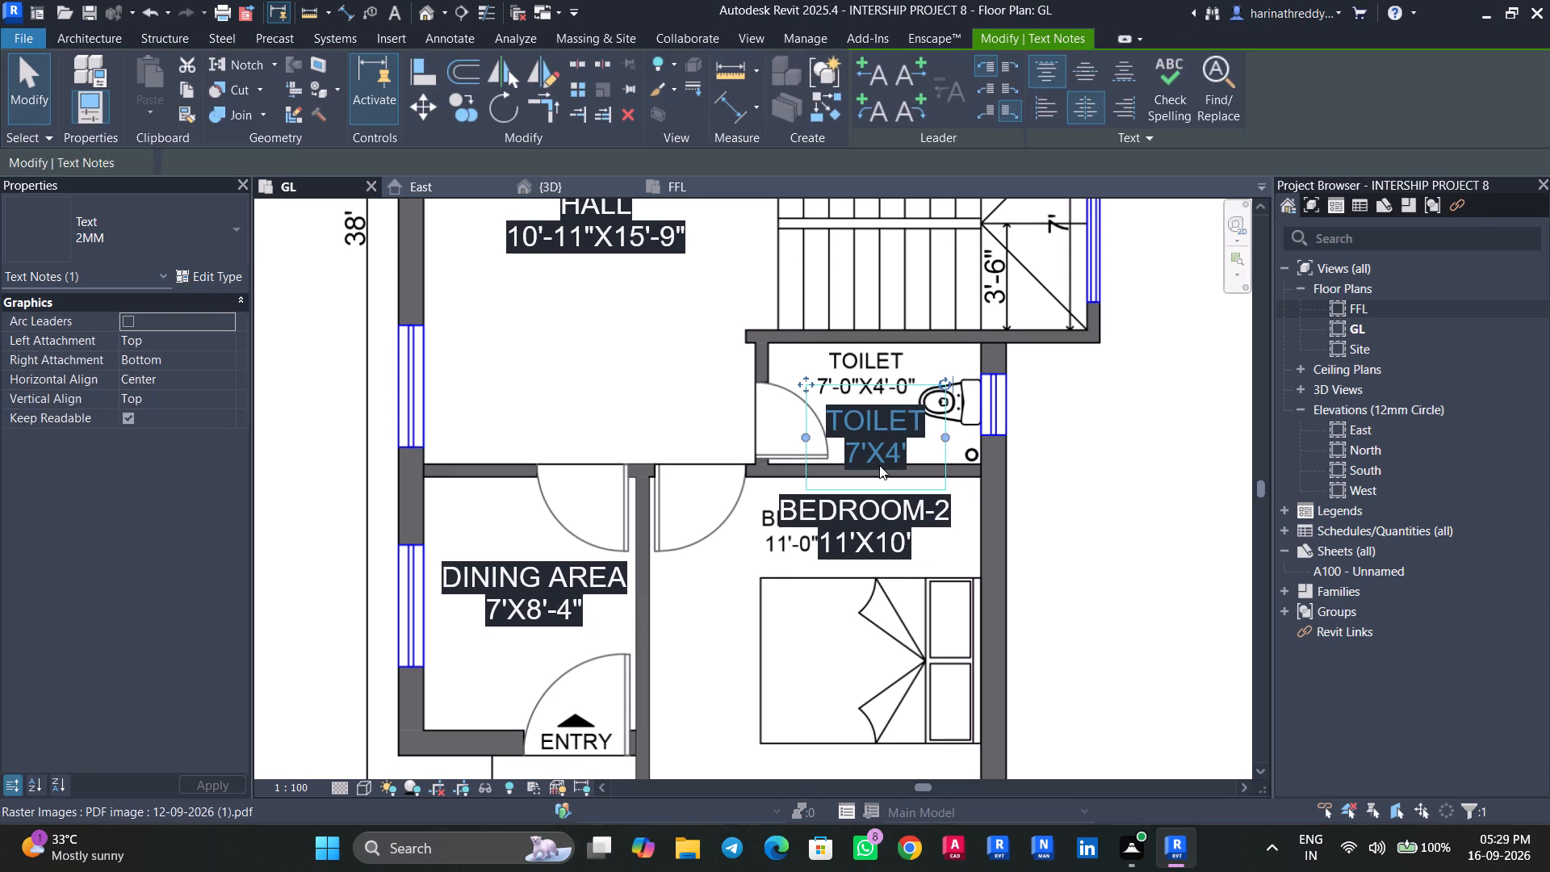
# Move the lower toilet's TOILET note up over the printed TOILET label.
pyautogui.press('Escape')
pyautogui.press('Tab')
pyautogui.click(865, 415)
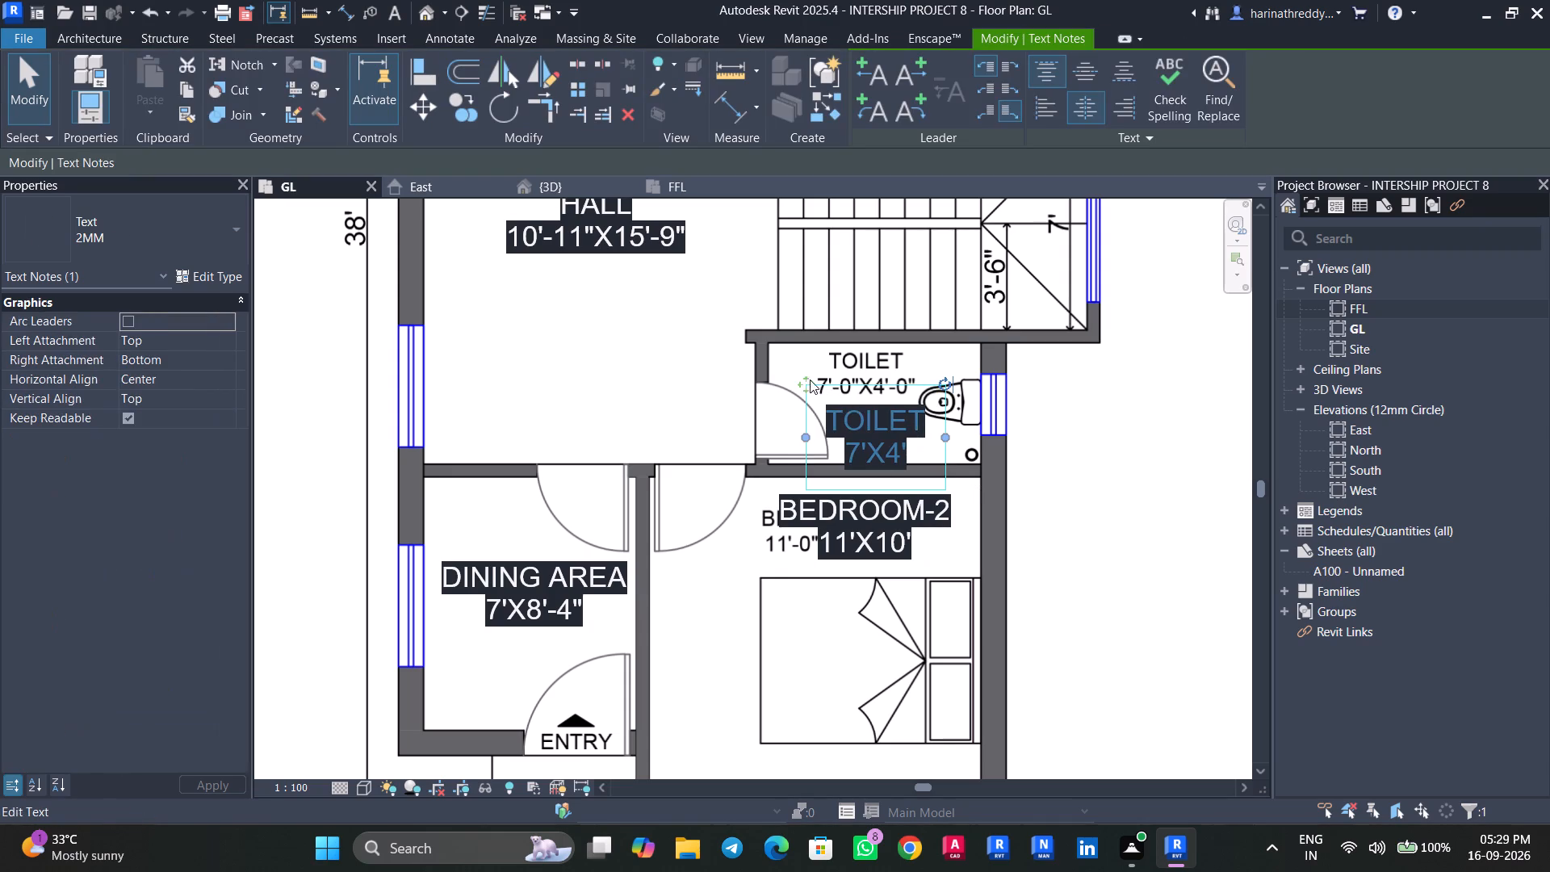
pyautogui.moveTo(810, 379); pyautogui.dragTo(788, 330)
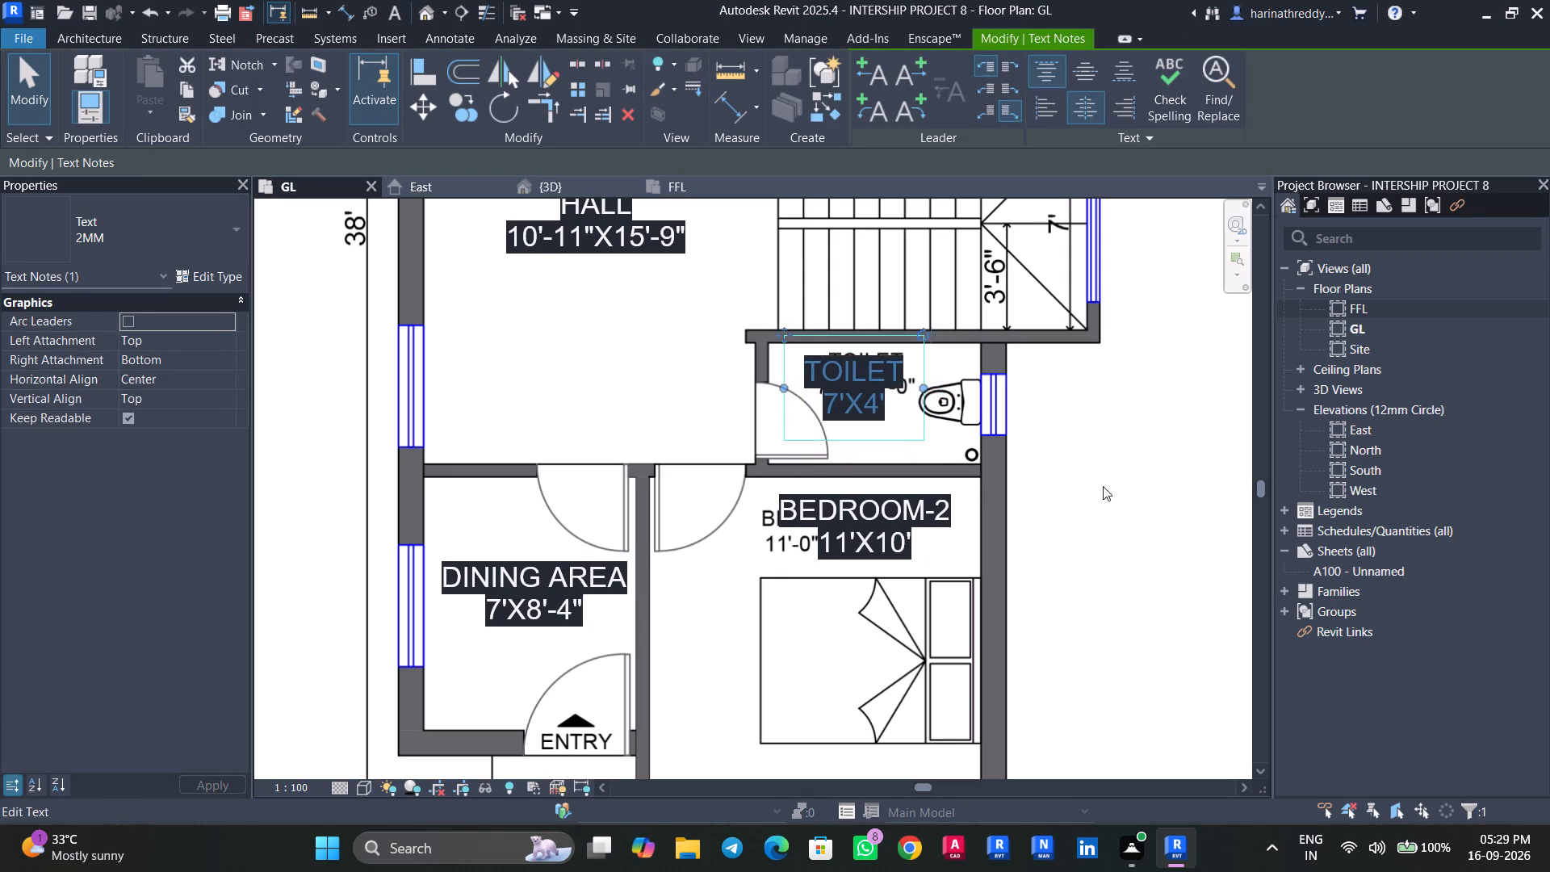
pyautogui.press('Escape')
# Copy the TOILET text note into the upper toilet, over the printed TOILET label beside BEDROOM-1.
pyautogui.scroll(-6, 1070, 488)
pyautogui.scroll(3, 1071, 268)
pyautogui.moveTo(1077, 299); pyautogui.dragTo(1058, 422, button='middle')
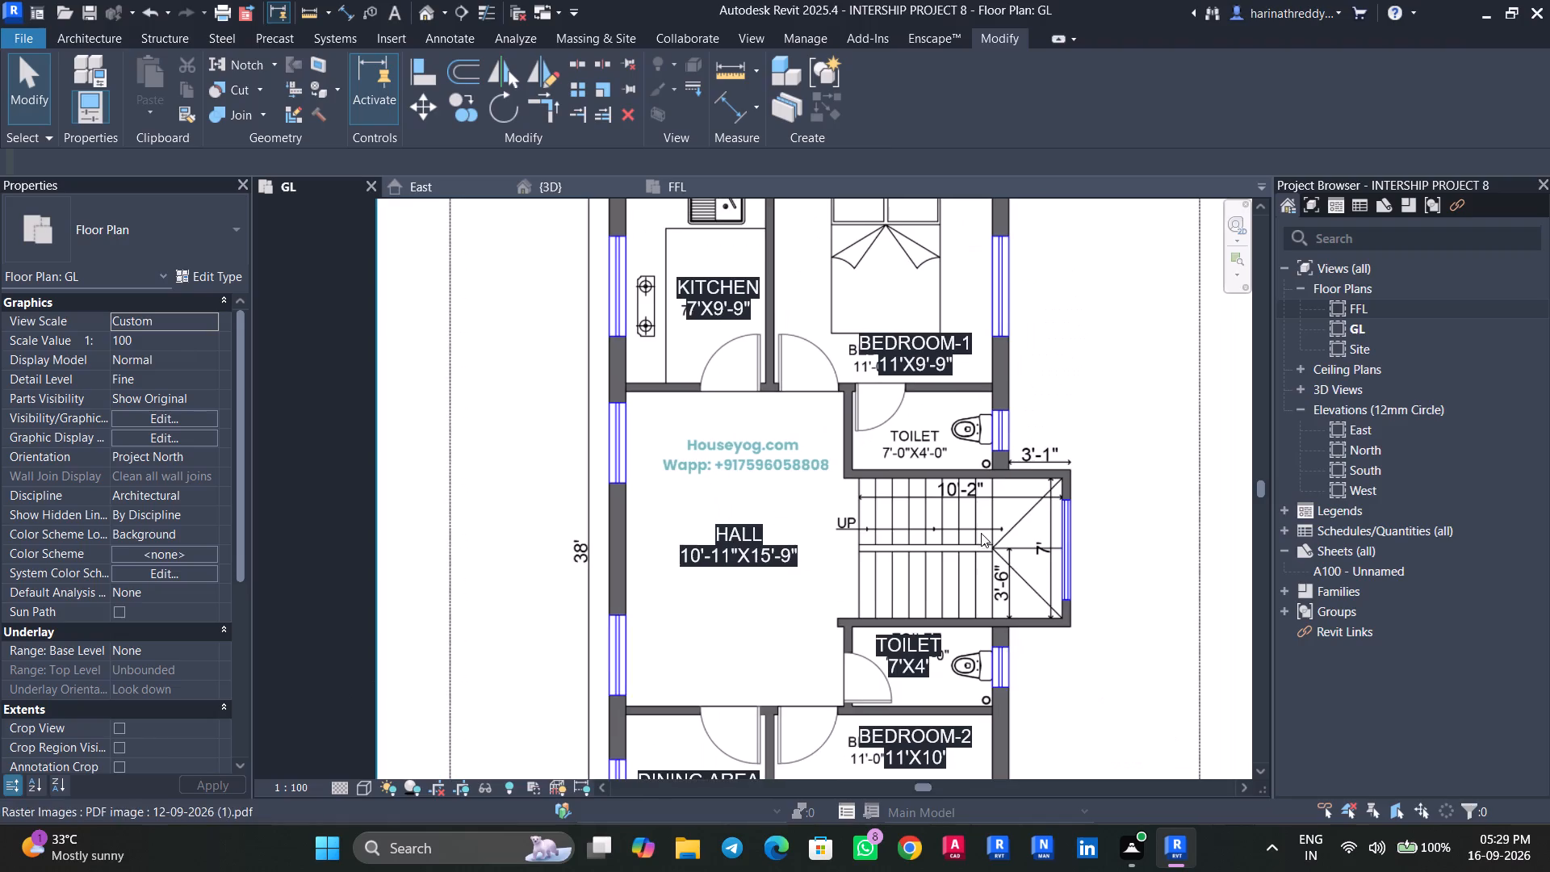
pyautogui.press('Tab')
pyautogui.click(919, 660)
pyautogui.keyDown('ctrl'); pyautogui.moveTo(905, 663); pyautogui.dragTo(913, 467); pyautogui.keyUp('ctrl')
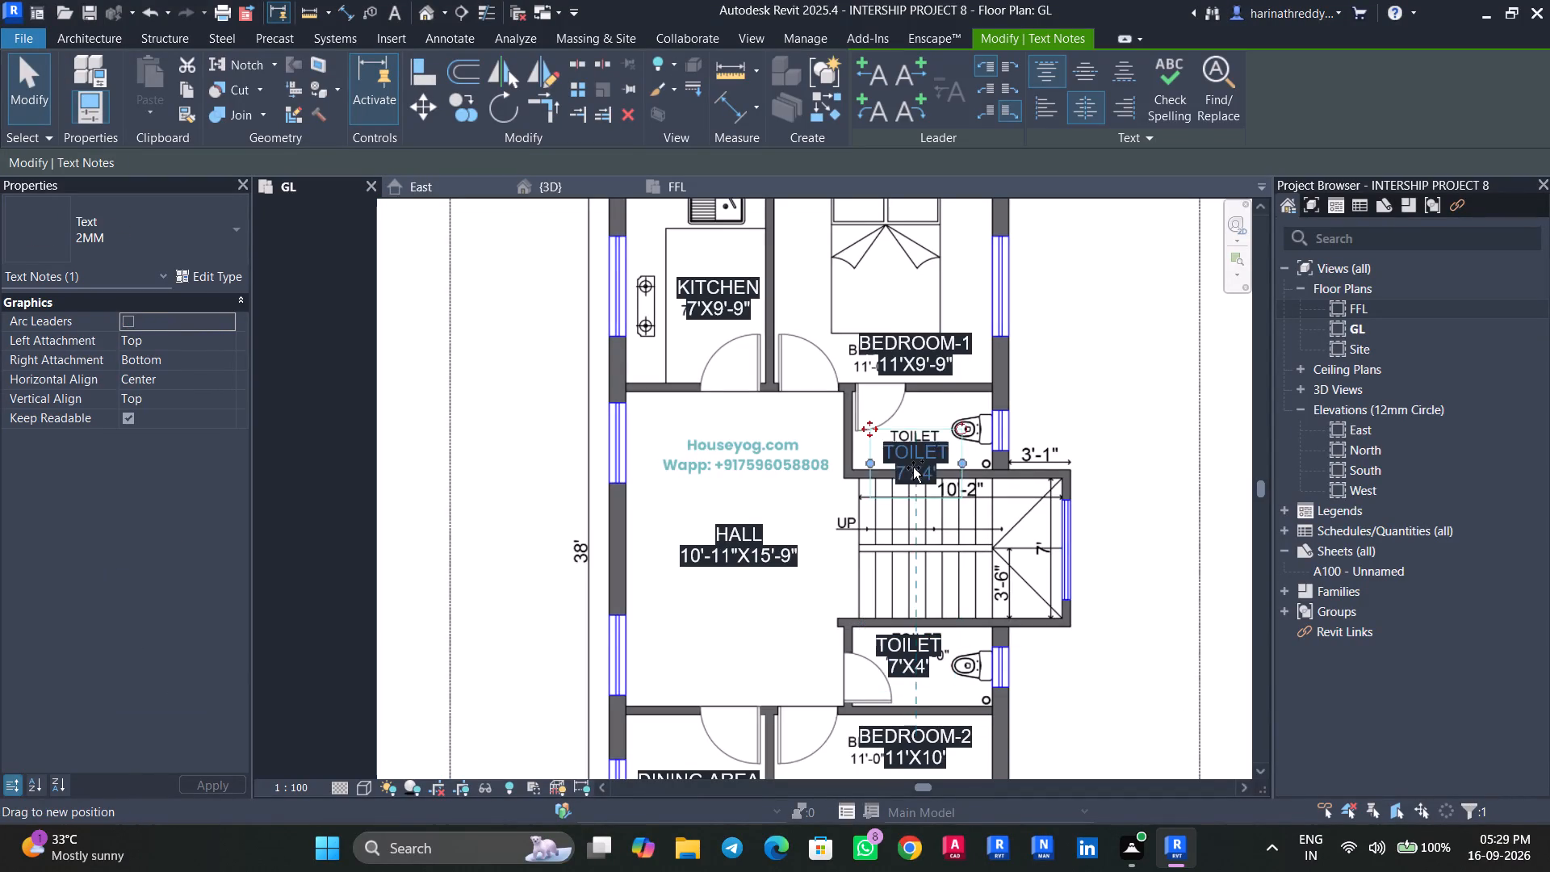
pyautogui.keyDown('ctrl'); pyautogui.moveTo(913, 467); pyautogui.dragTo(917, 446); pyautogui.keyUp('ctrl')
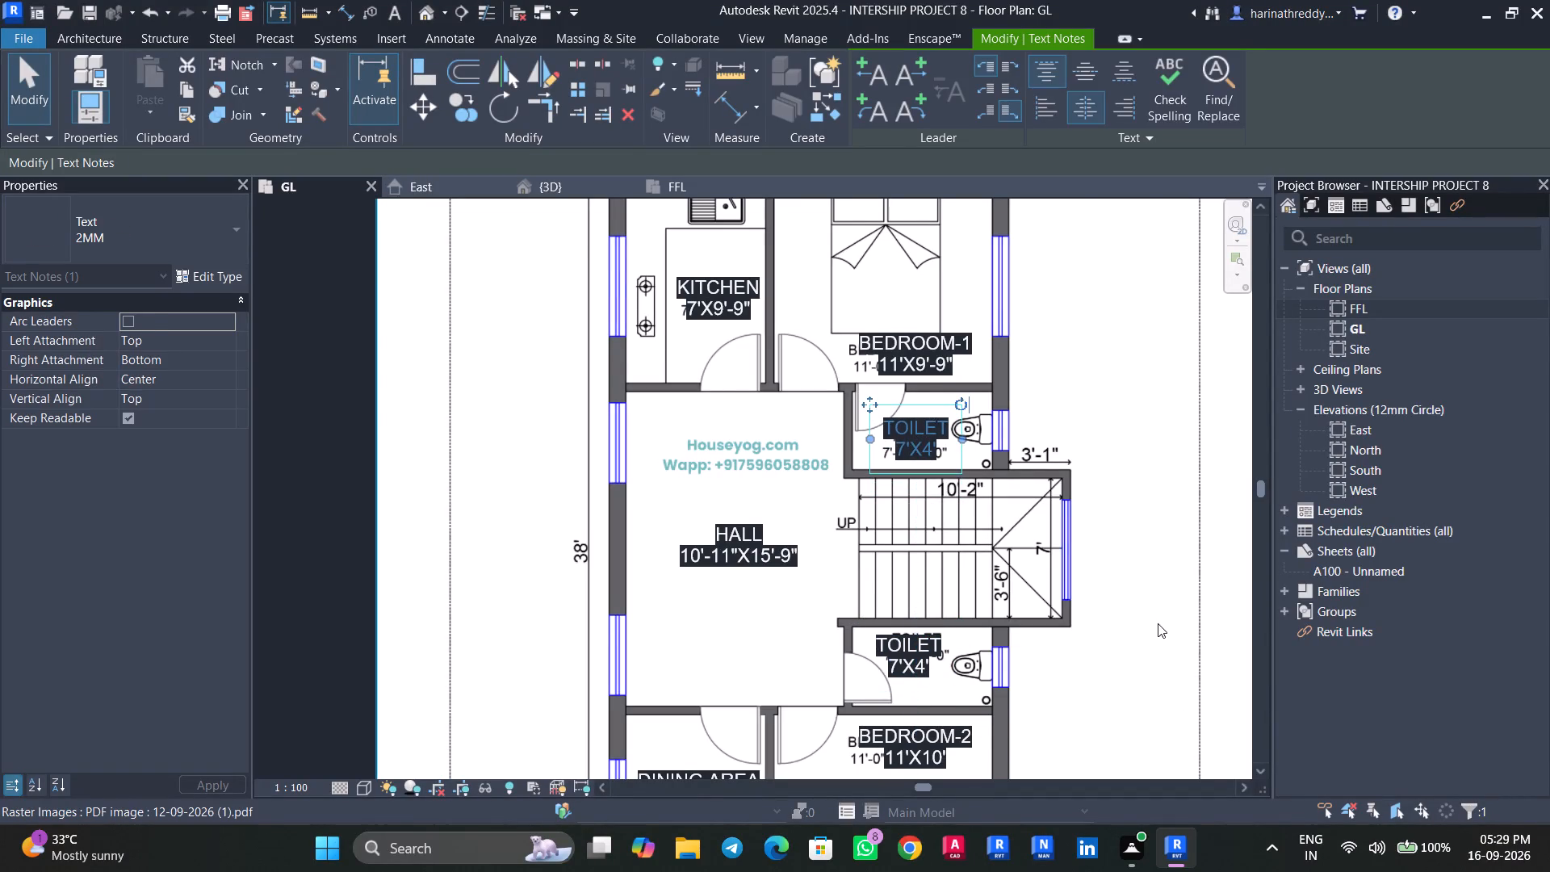
pyautogui.click(1158, 623)
# Add an aligned dimension between the inner faces of the staircase's two long walls, placed outside the stair window.
pyautogui.moveTo(1131, 660); pyautogui.dragTo(1051, 476, button='middle')
pyautogui.scroll(-3, 1038, 559)
pyautogui.moveTo(1040, 580); pyautogui.dragTo(1013, 679, button='middle')
pyautogui.press('Escape')
pyautogui.press('Escape')
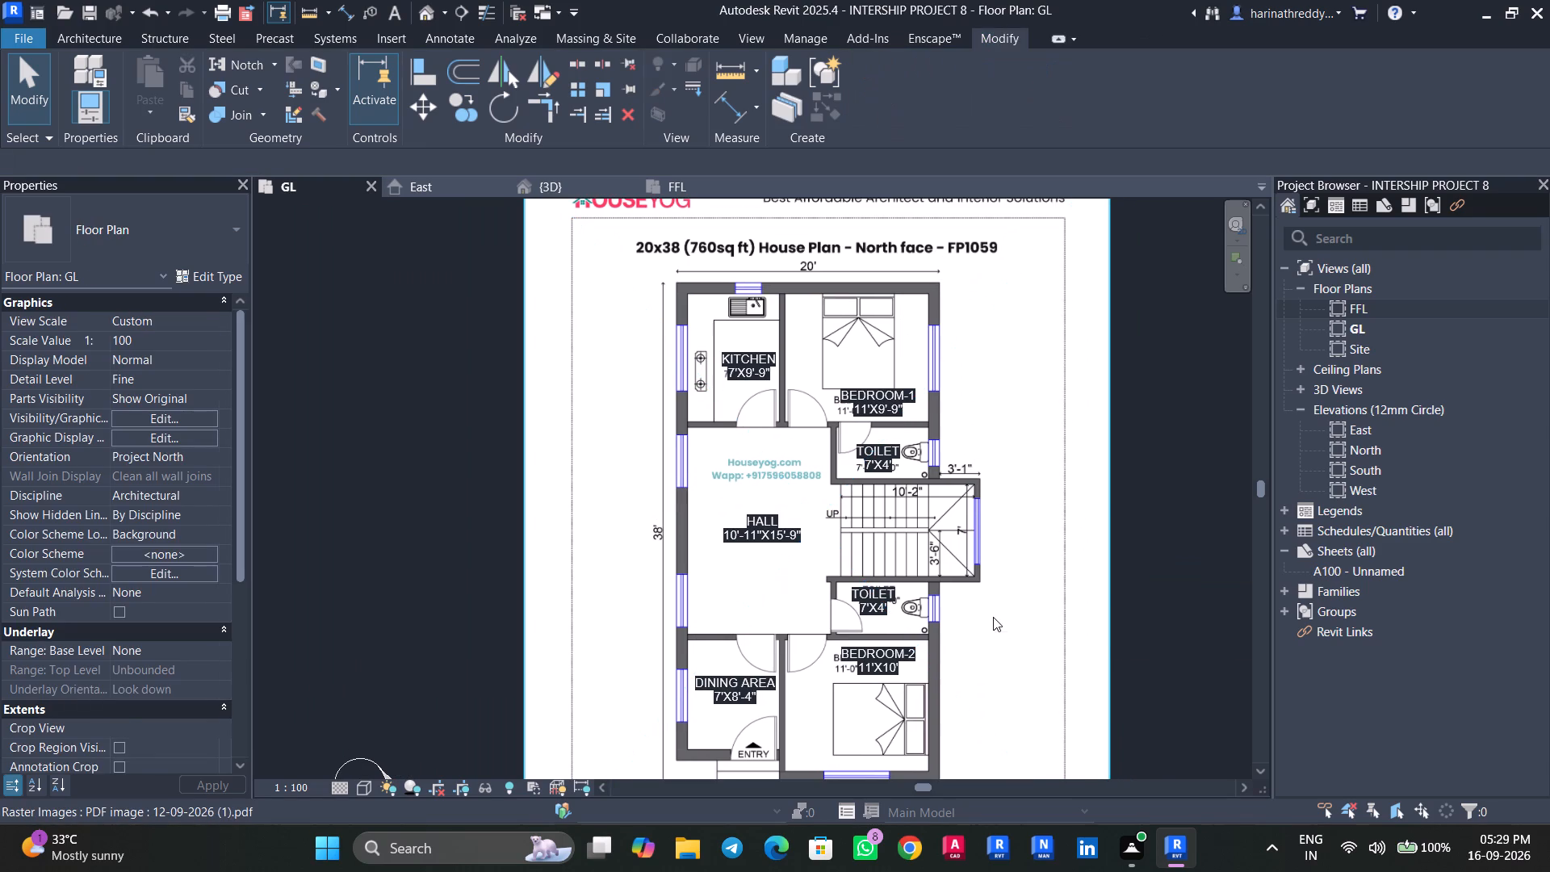
pyautogui.write('DI')
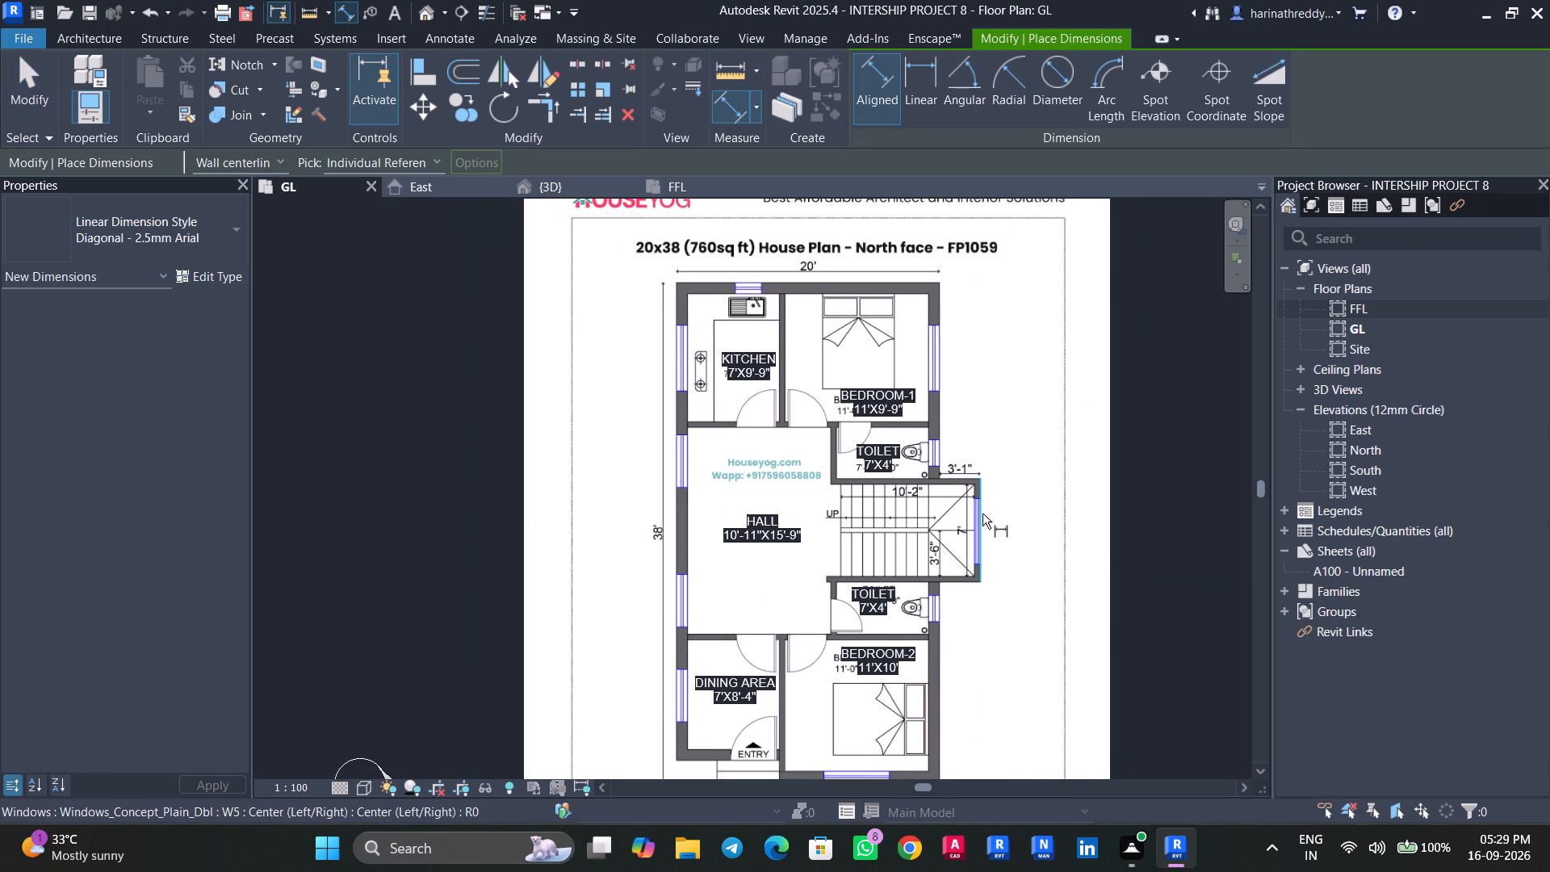
pyautogui.scroll(5, 961, 524)
pyautogui.scroll(3, 944, 607)
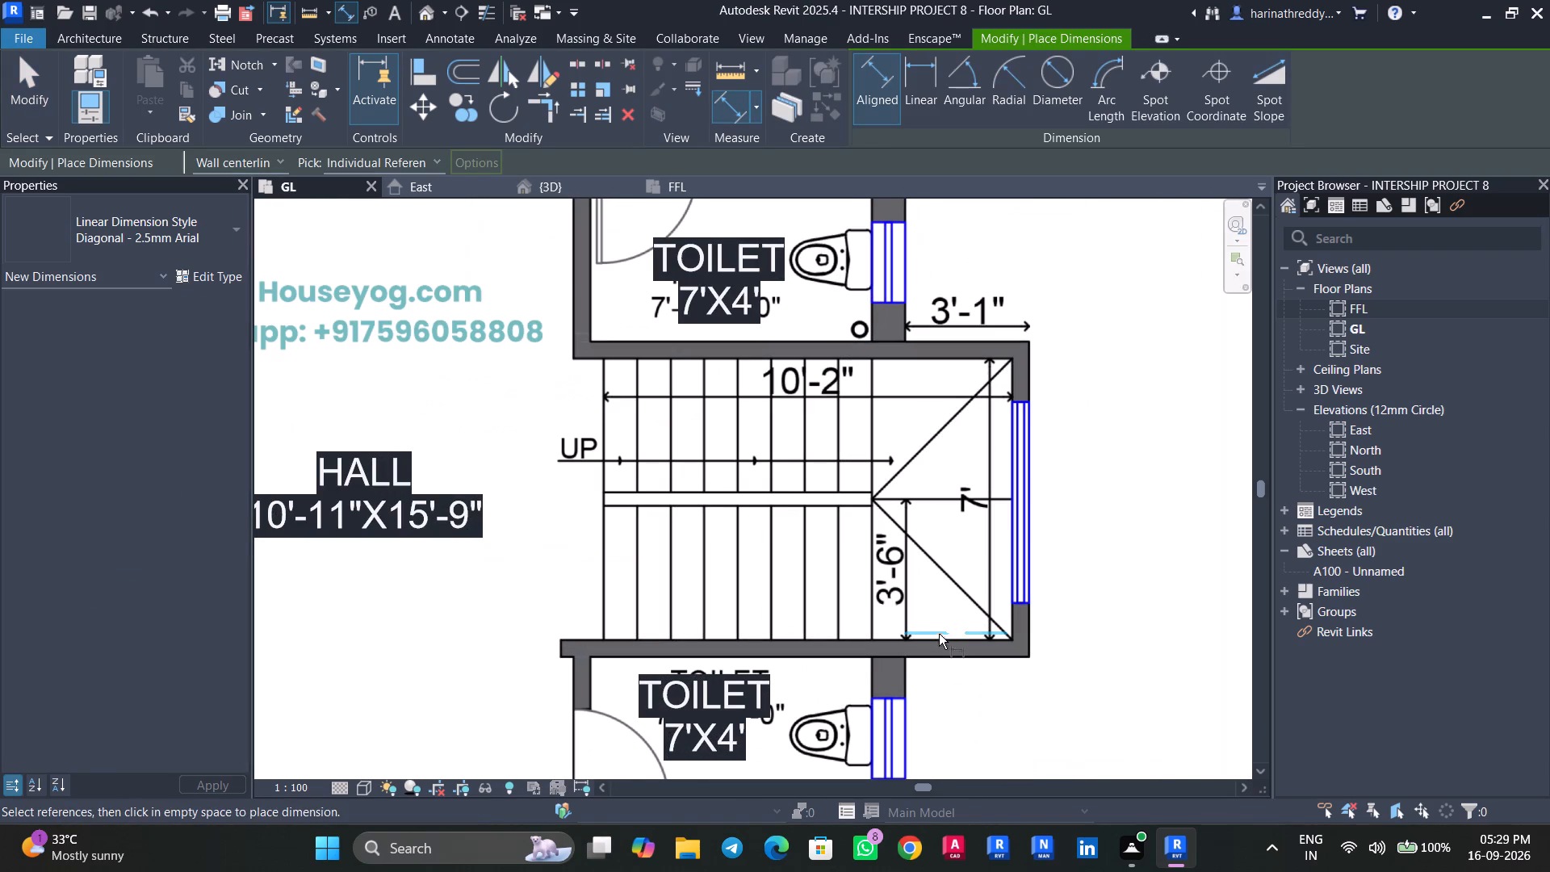
pyautogui.click(946, 642)
pyautogui.click(966, 358)
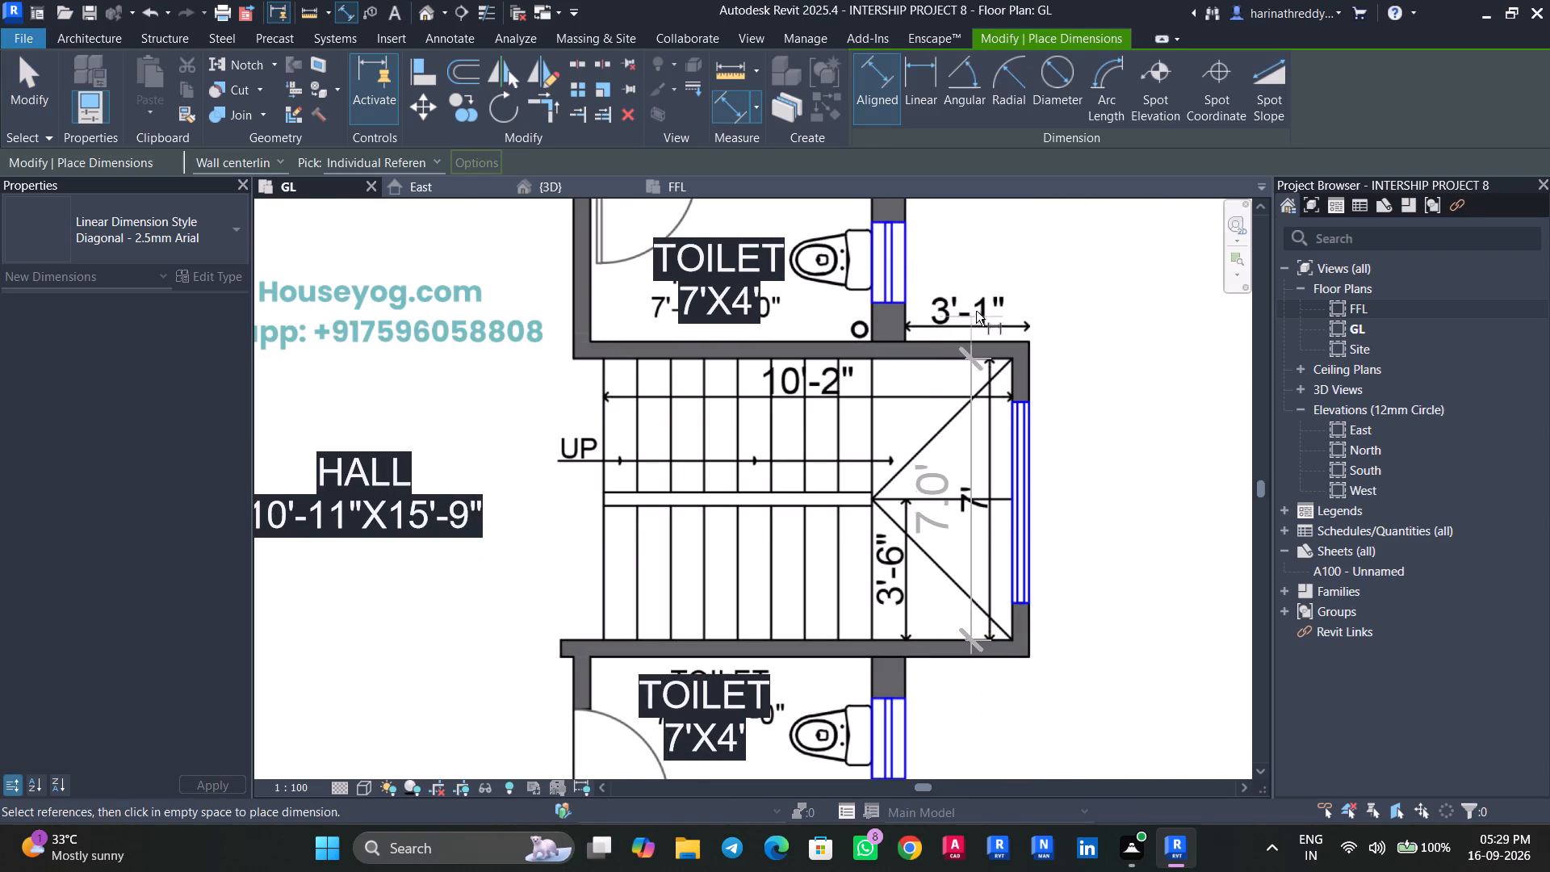
pyautogui.click(1092, 289)
# Add an aligned dimension from the house's exterior wall face to the stairwell's outer wall face, placed above the printed 3'-1".
pyautogui.press('Tab')
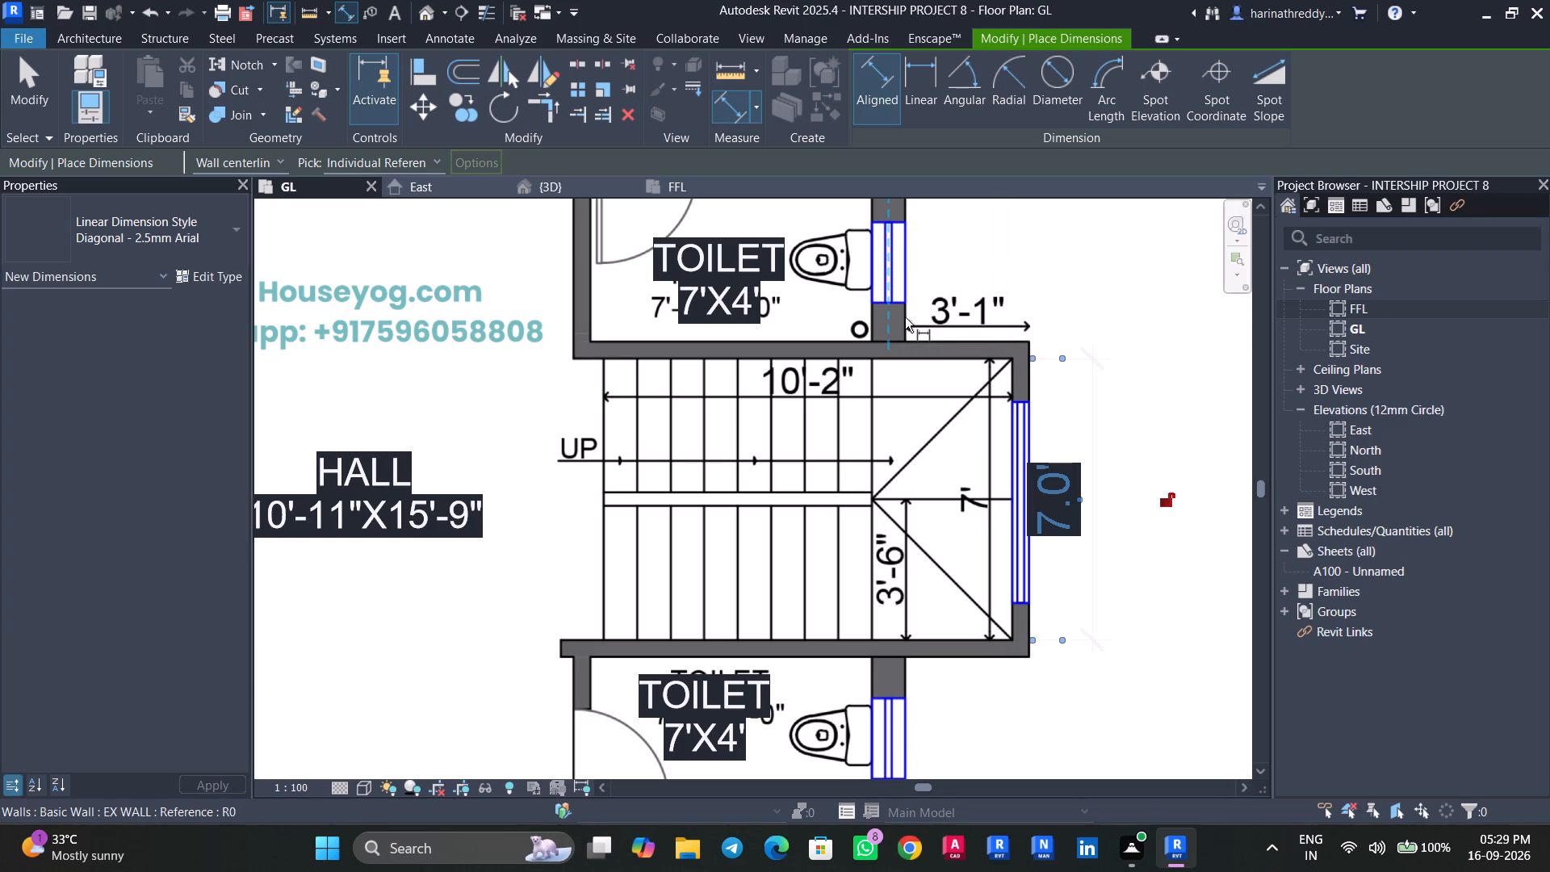
pyautogui.click(905, 317)
pyautogui.press('Tab')
pyautogui.press('Tab')
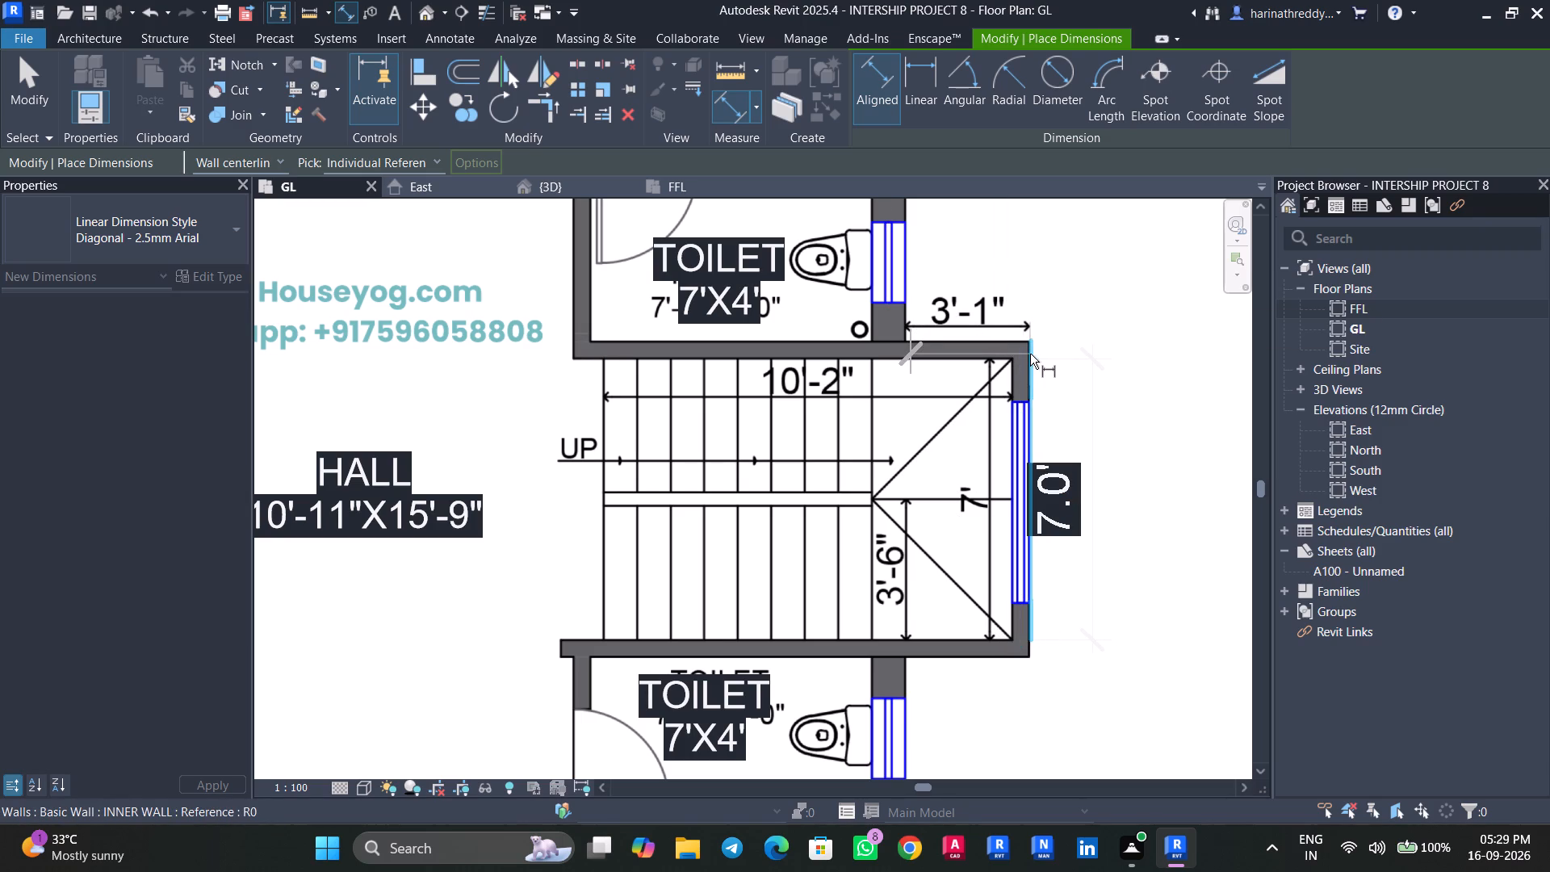
pyautogui.click(1030, 354)
pyautogui.click(1112, 311)
pyautogui.press('Escape')
pyautogui.press('Escape')
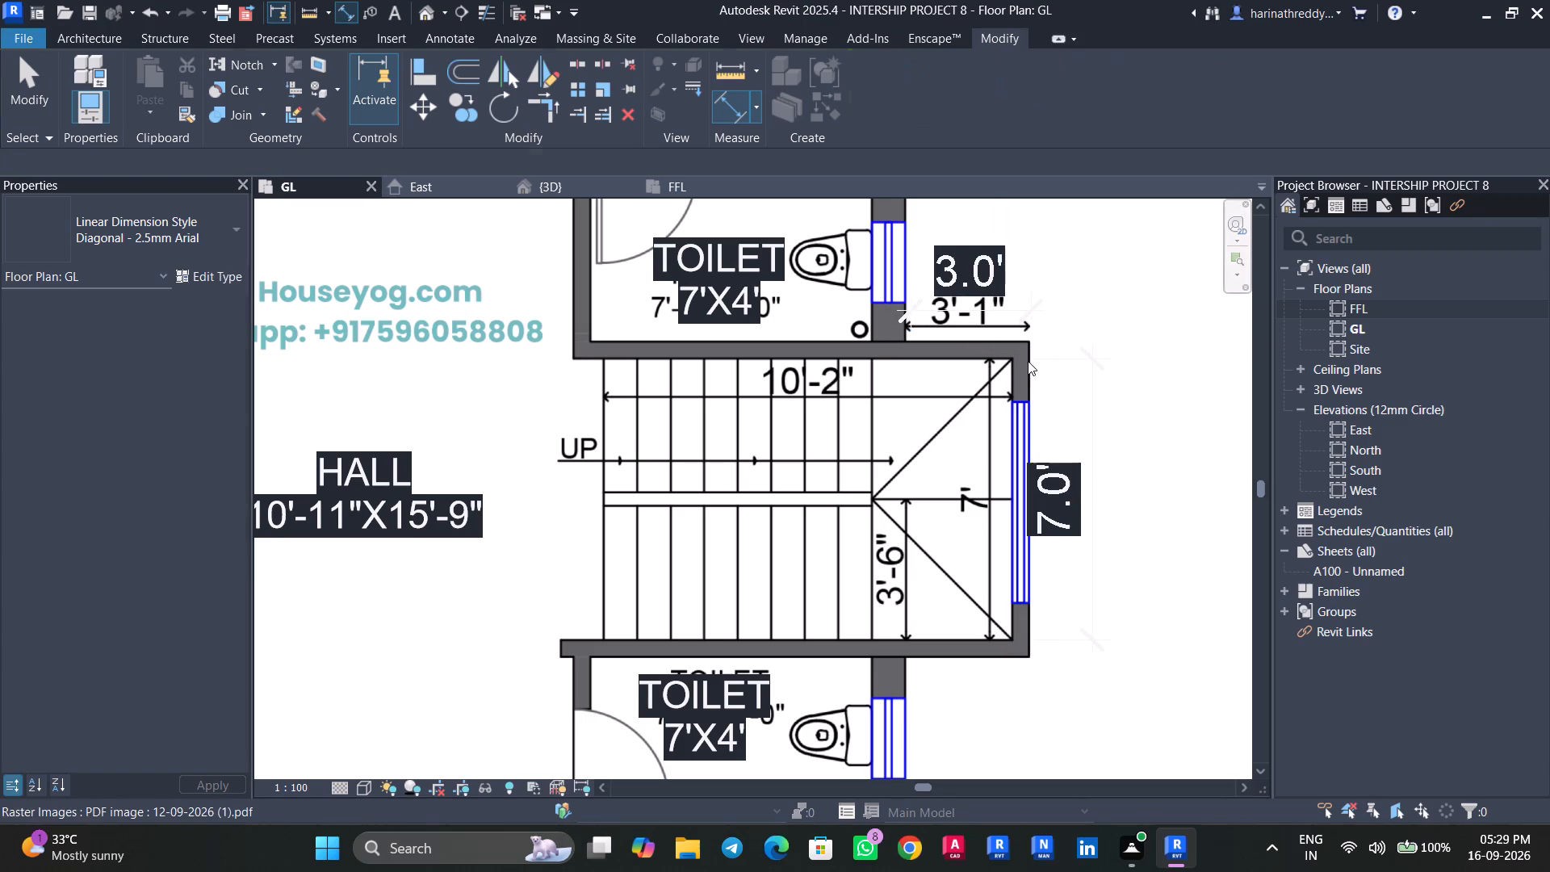
# Set the stairwell's outer wall 3.1' from the house's exterior wall face.
pyautogui.press('Tab')
pyautogui.press('Tab')
pyautogui.press('Tab')
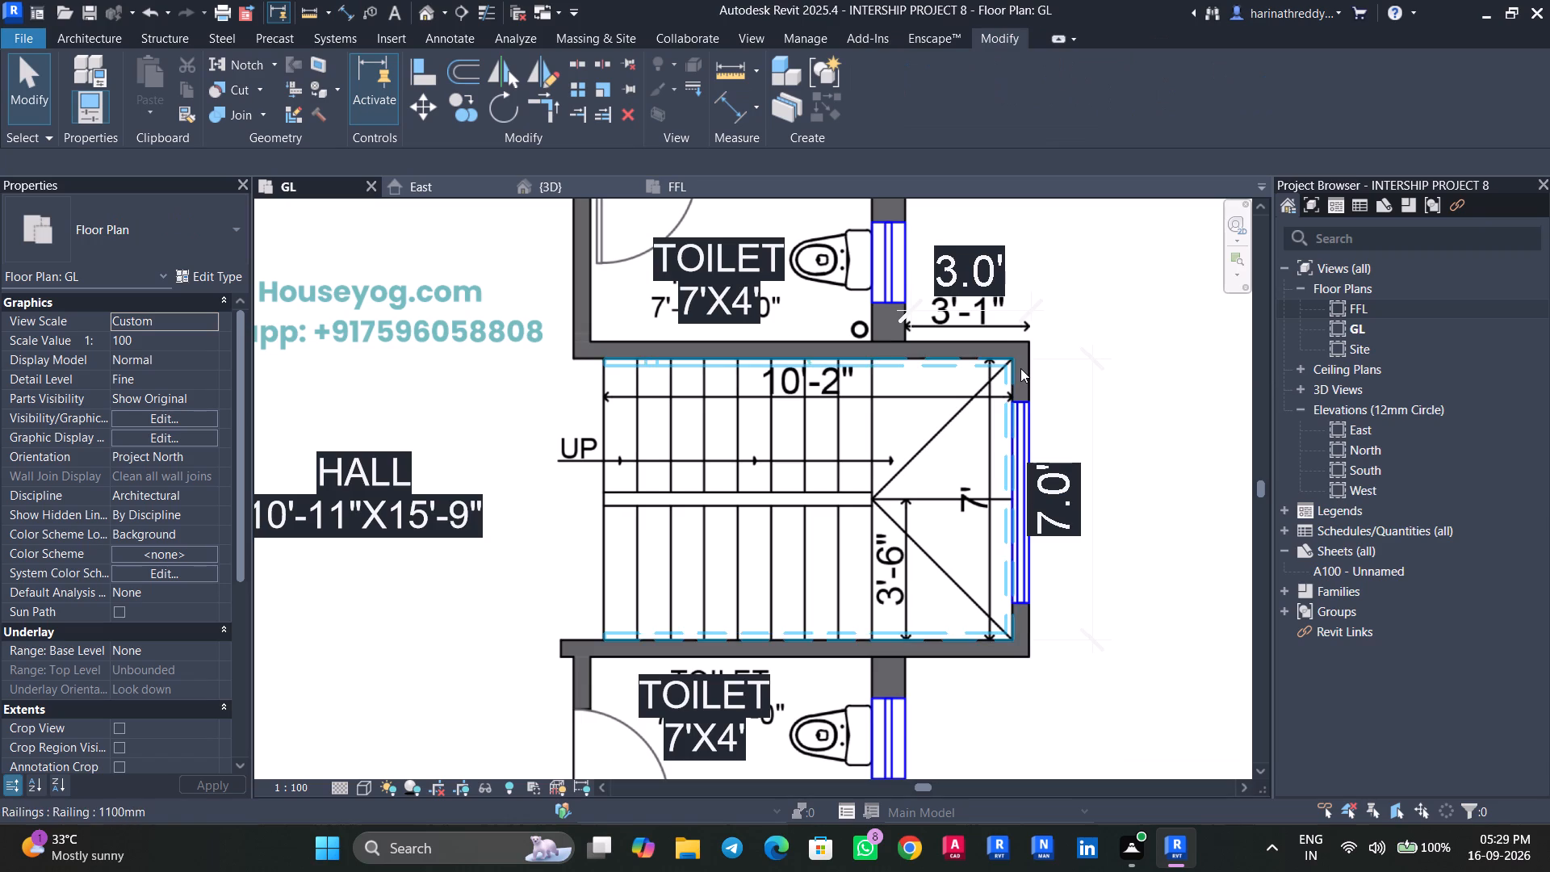
pyautogui.press('Tab')
pyautogui.press('Tab')
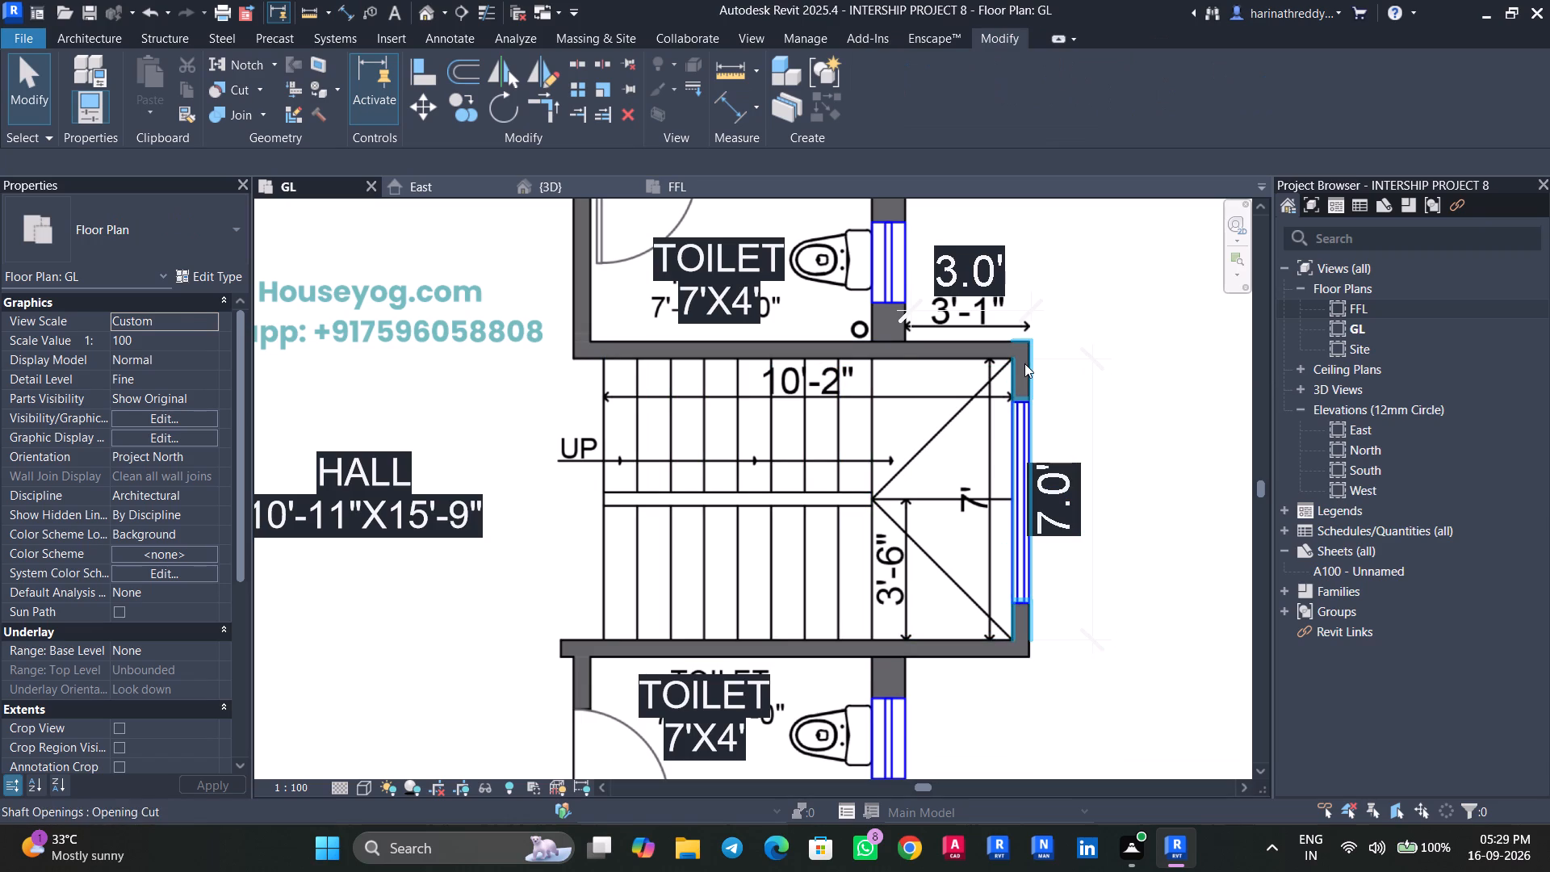
pyautogui.click(1024, 363)
pyautogui.click(971, 289)
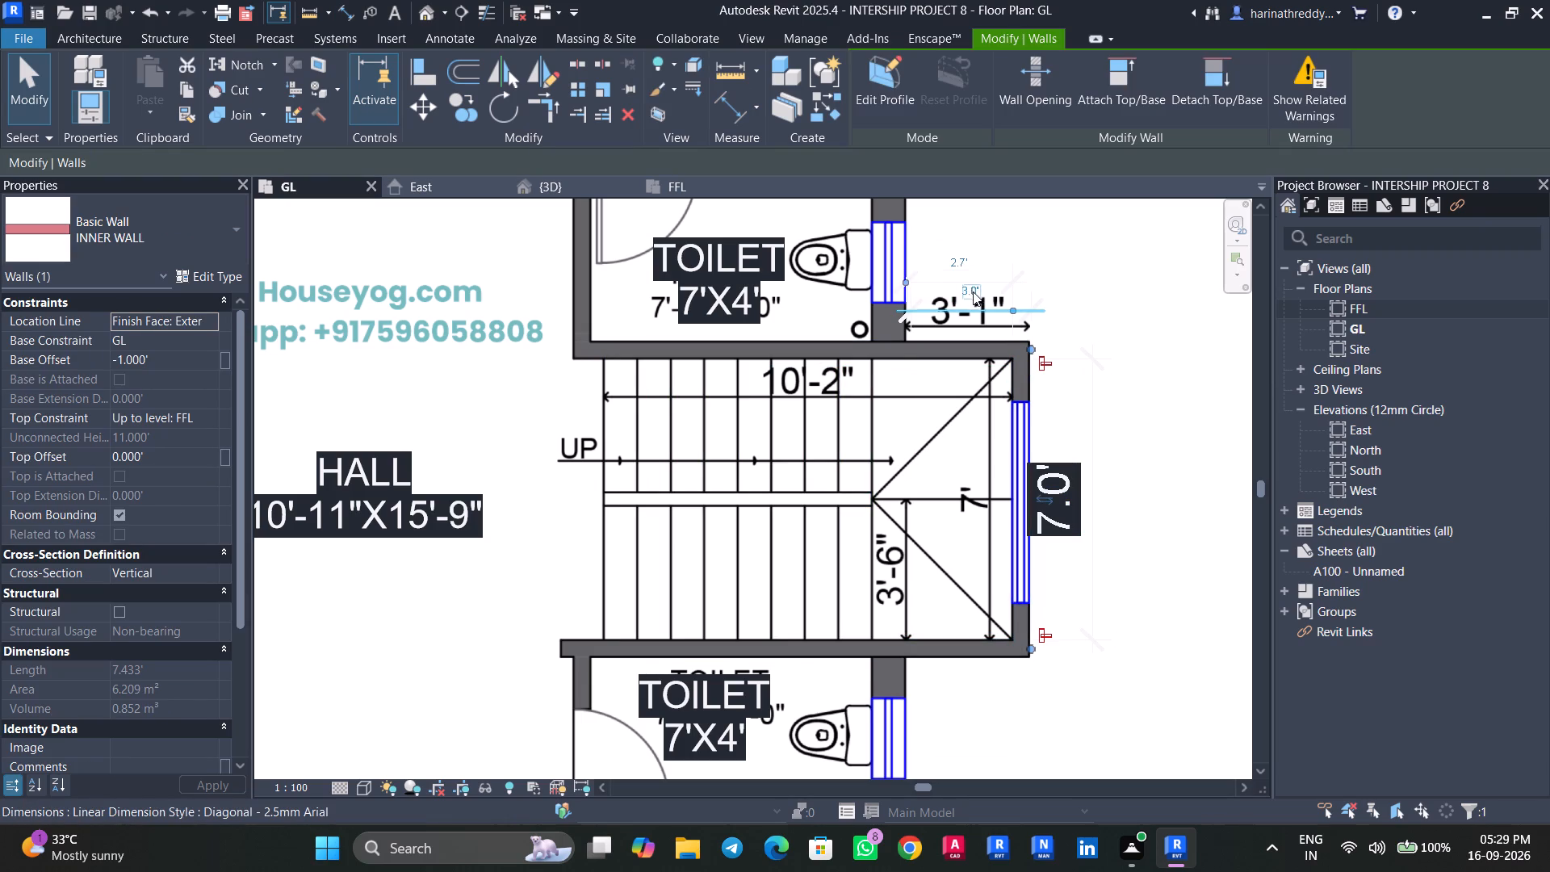
pyautogui.click(973, 291)
pyautogui.write("3.1'")
pyautogui.press('Return')
pyautogui.press('Escape')
pyautogui.press('Escape')
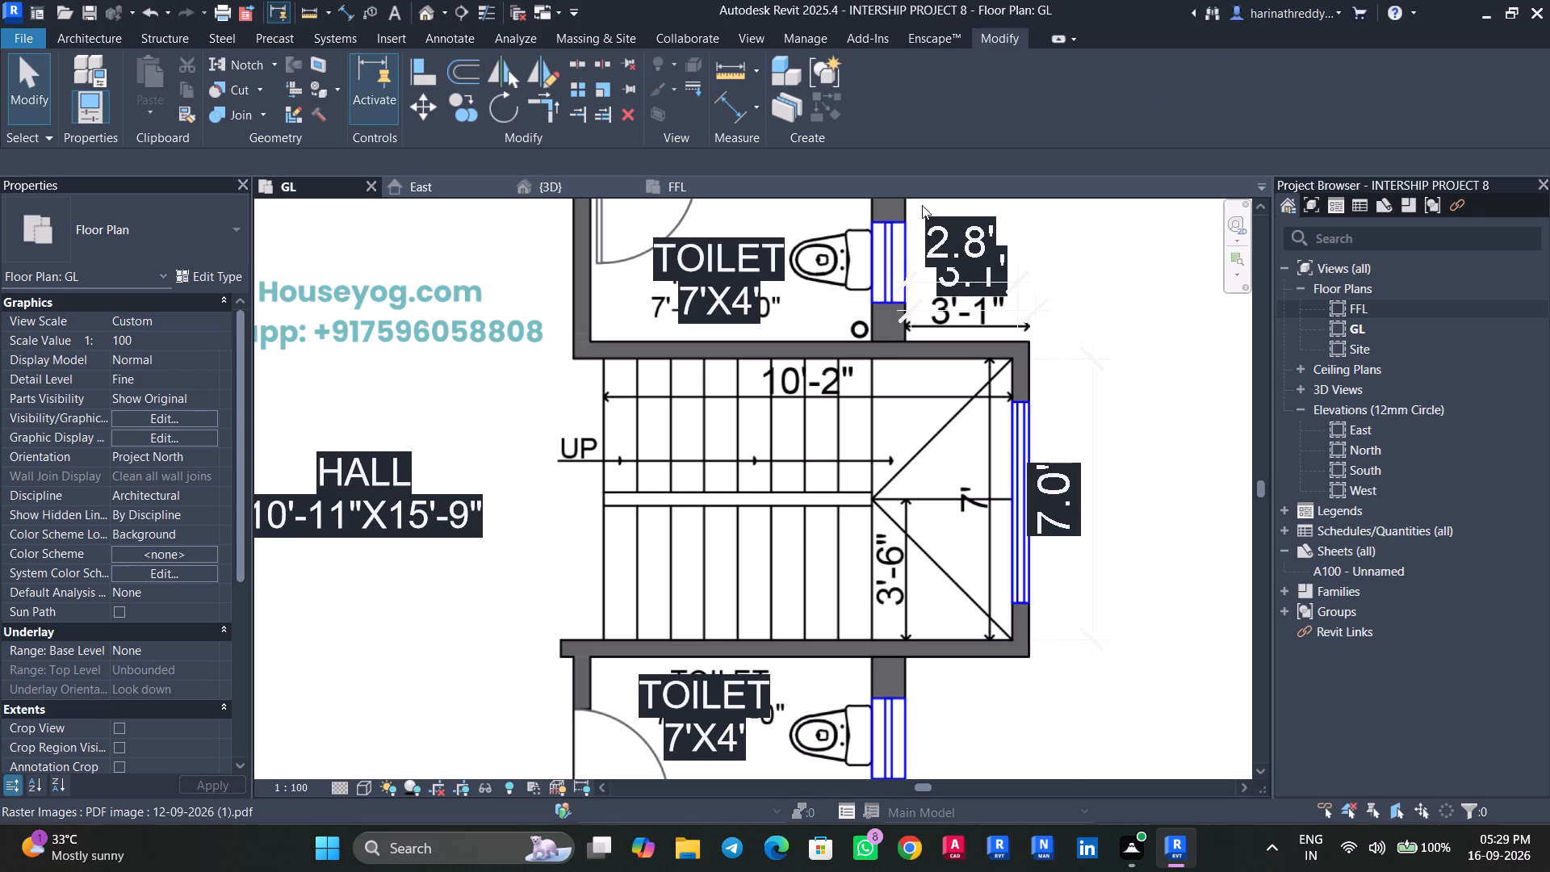
# Delete the extra 2.8' dimension overlapping the wall-projection dimension above the printed 3'-1".
pyautogui.scroll(5, 1028, 273)
pyautogui.moveTo(1029, 267); pyautogui.dragTo(1098, 455, button='middle')
pyautogui.press('Tab')
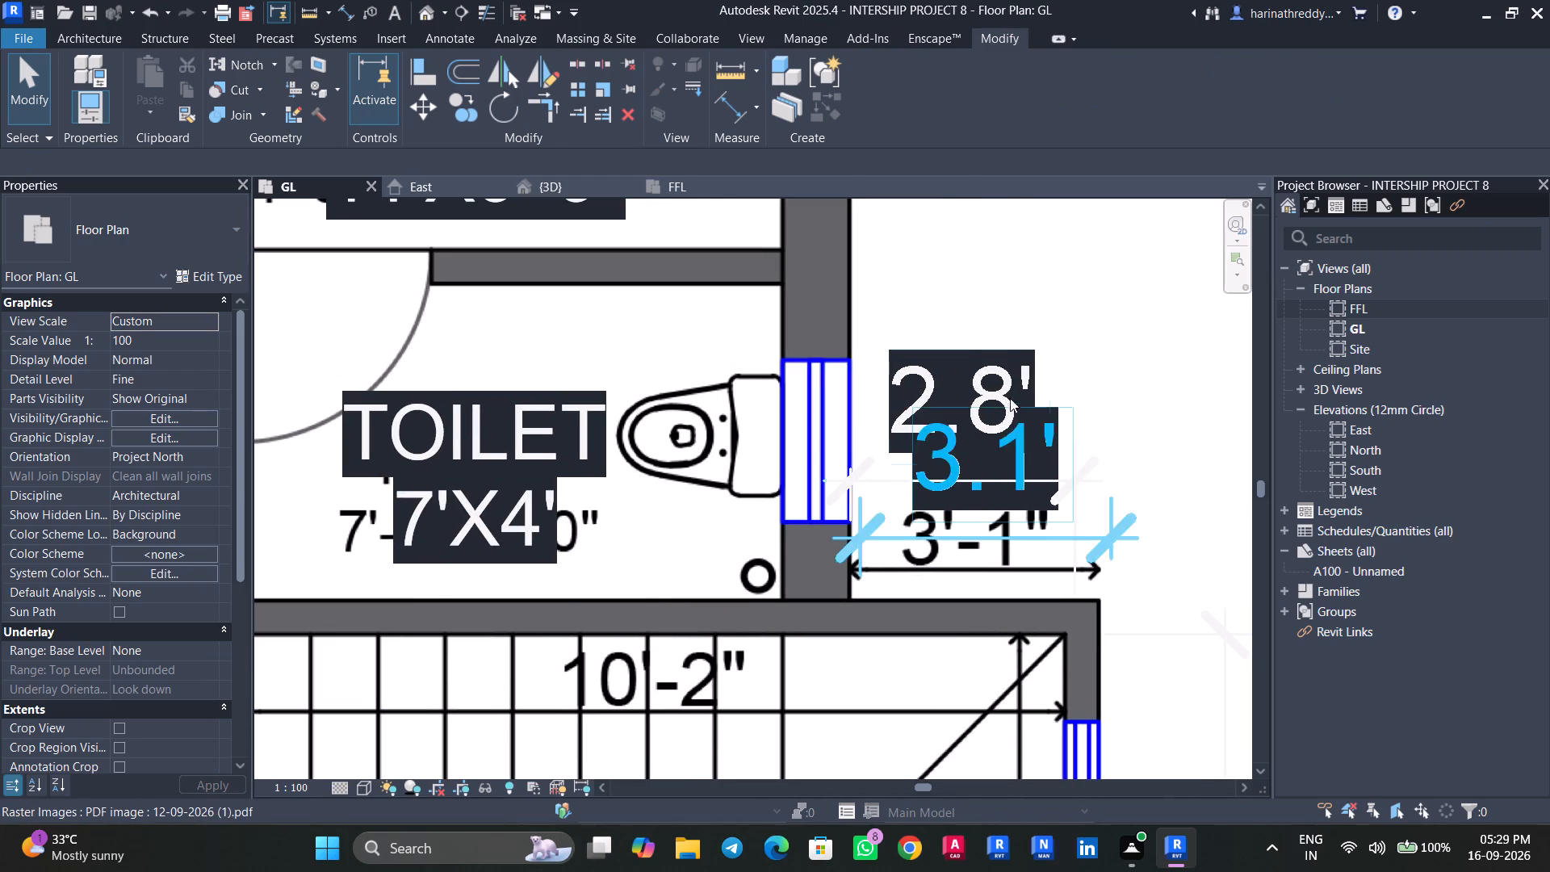
pyautogui.press('Tab')
pyautogui.press('Tab')
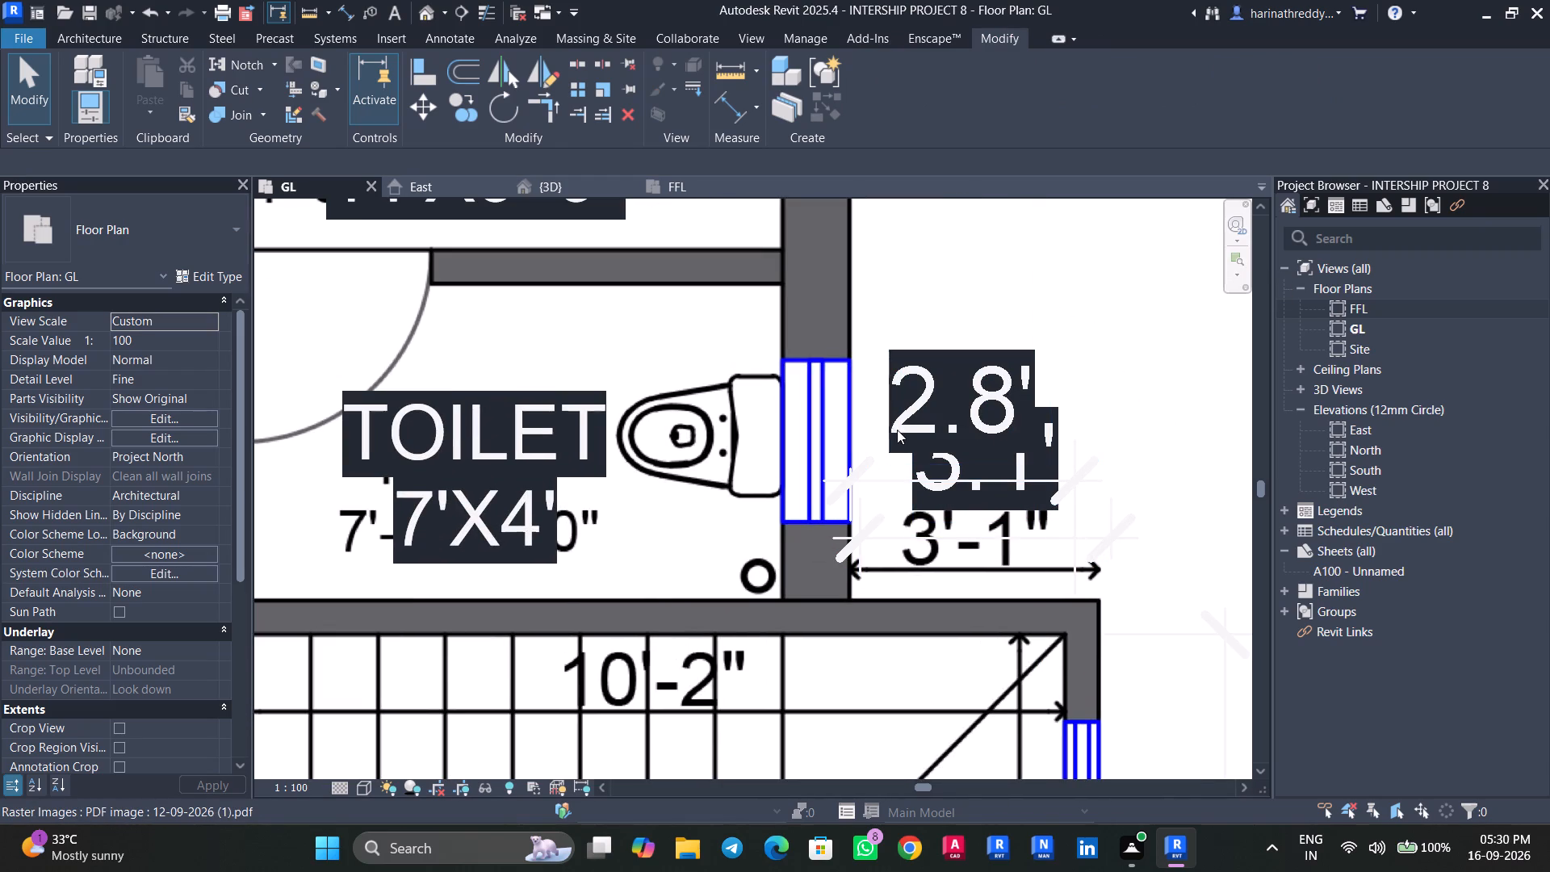
pyautogui.press('Tab')
pyautogui.press('Tab')
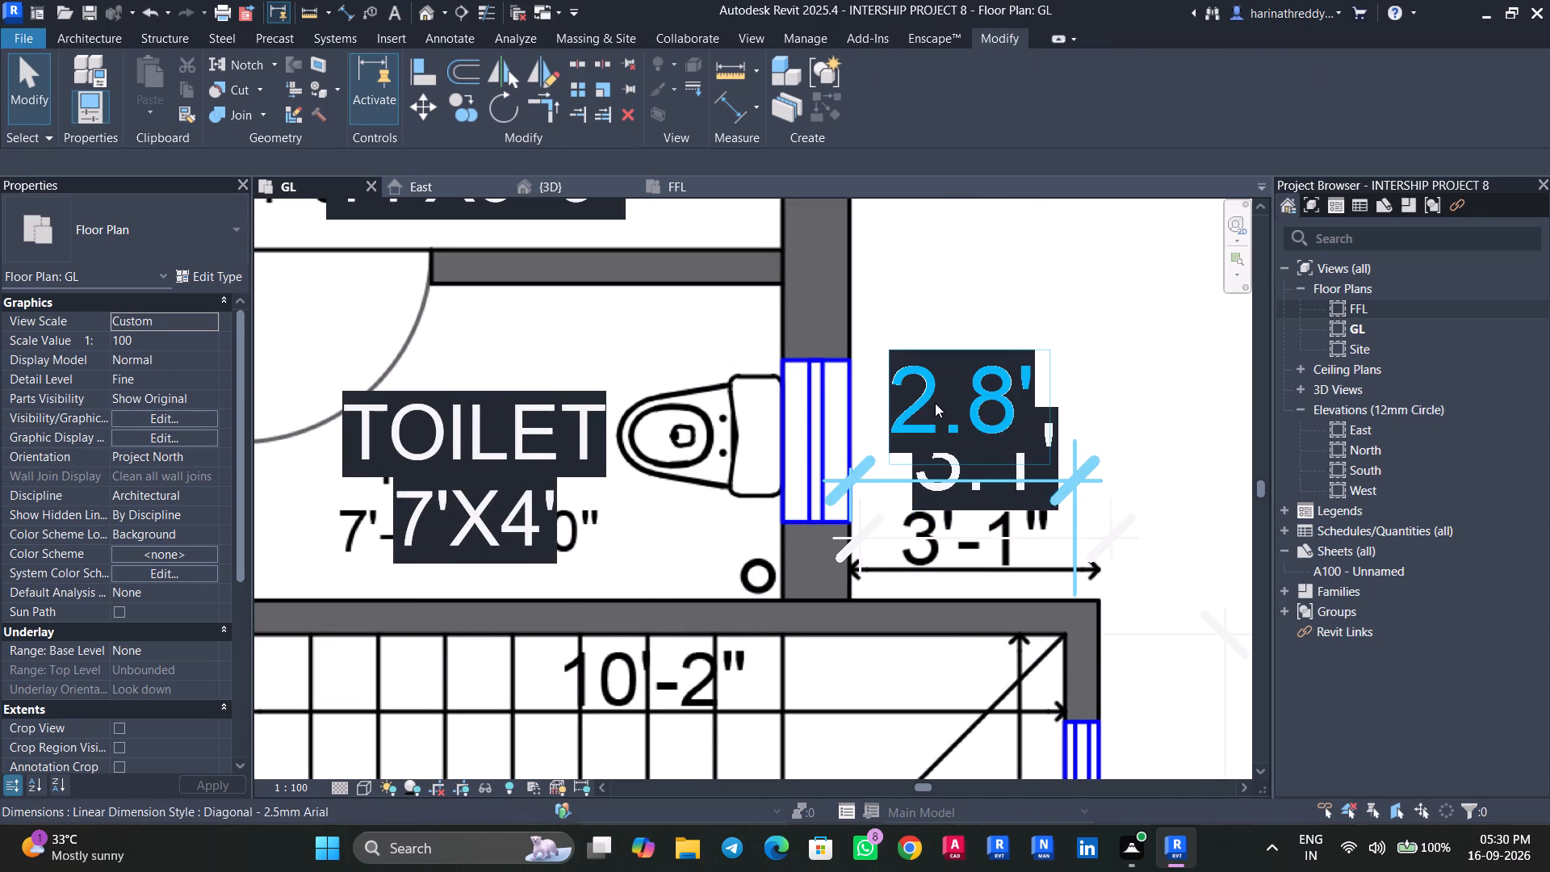
pyautogui.click(935, 400)
pyautogui.press('Delete')
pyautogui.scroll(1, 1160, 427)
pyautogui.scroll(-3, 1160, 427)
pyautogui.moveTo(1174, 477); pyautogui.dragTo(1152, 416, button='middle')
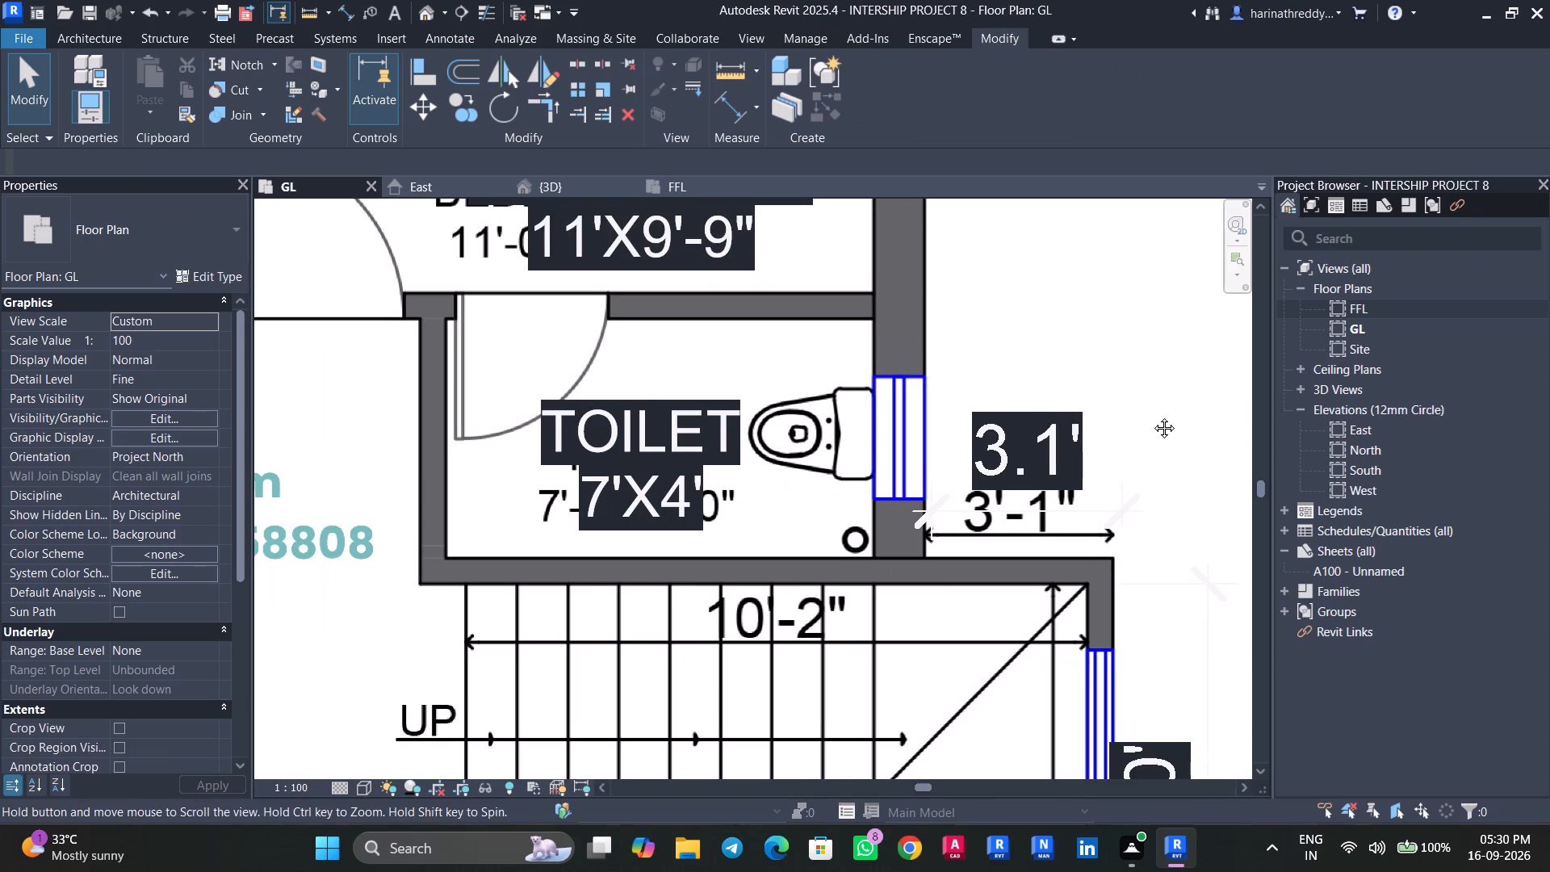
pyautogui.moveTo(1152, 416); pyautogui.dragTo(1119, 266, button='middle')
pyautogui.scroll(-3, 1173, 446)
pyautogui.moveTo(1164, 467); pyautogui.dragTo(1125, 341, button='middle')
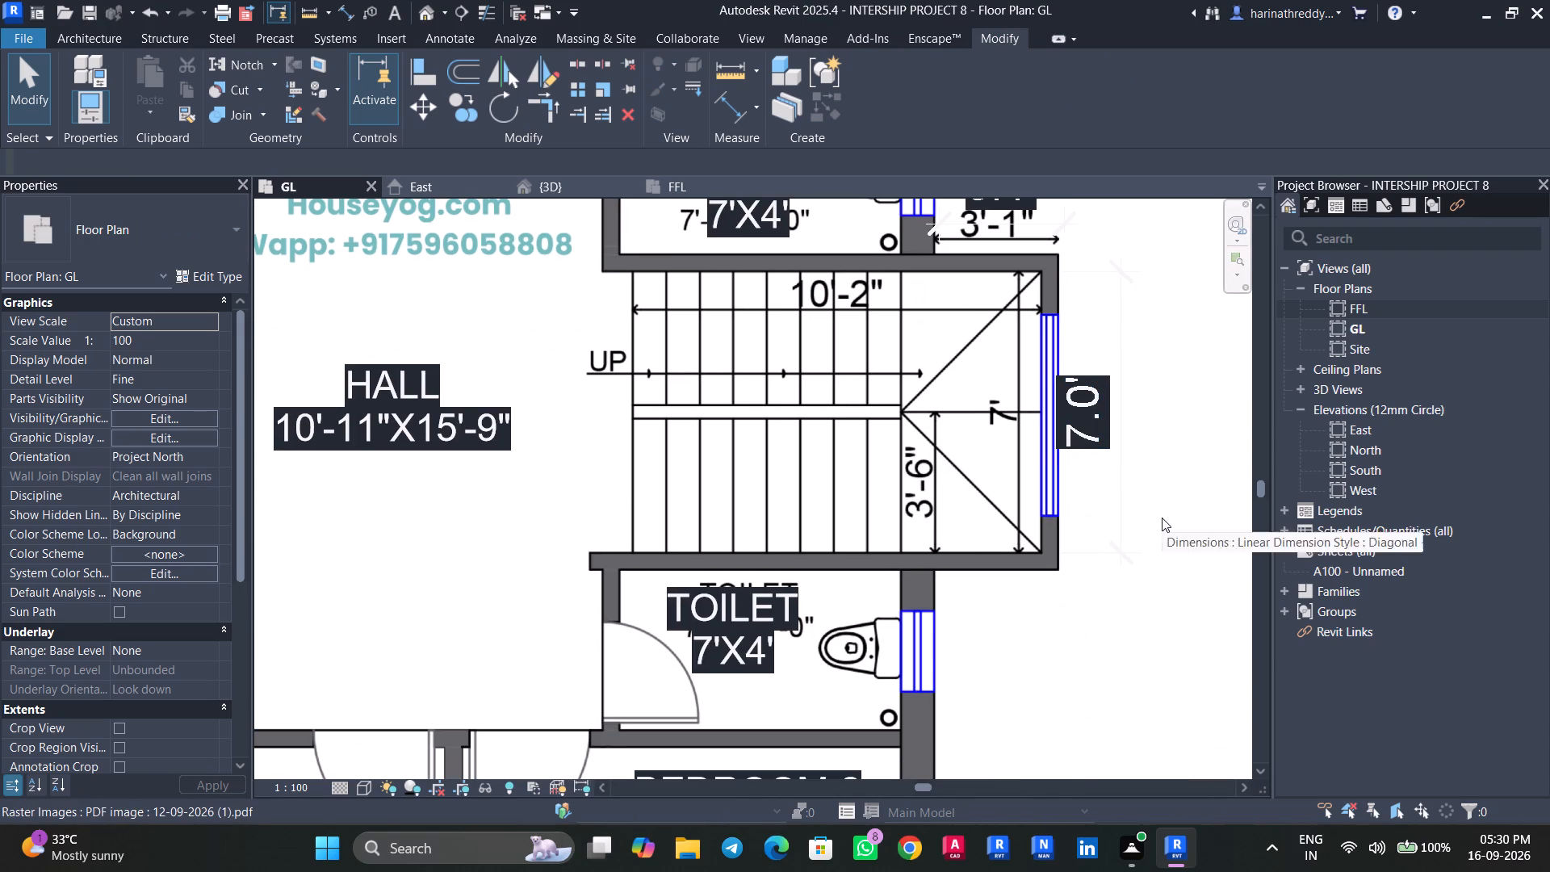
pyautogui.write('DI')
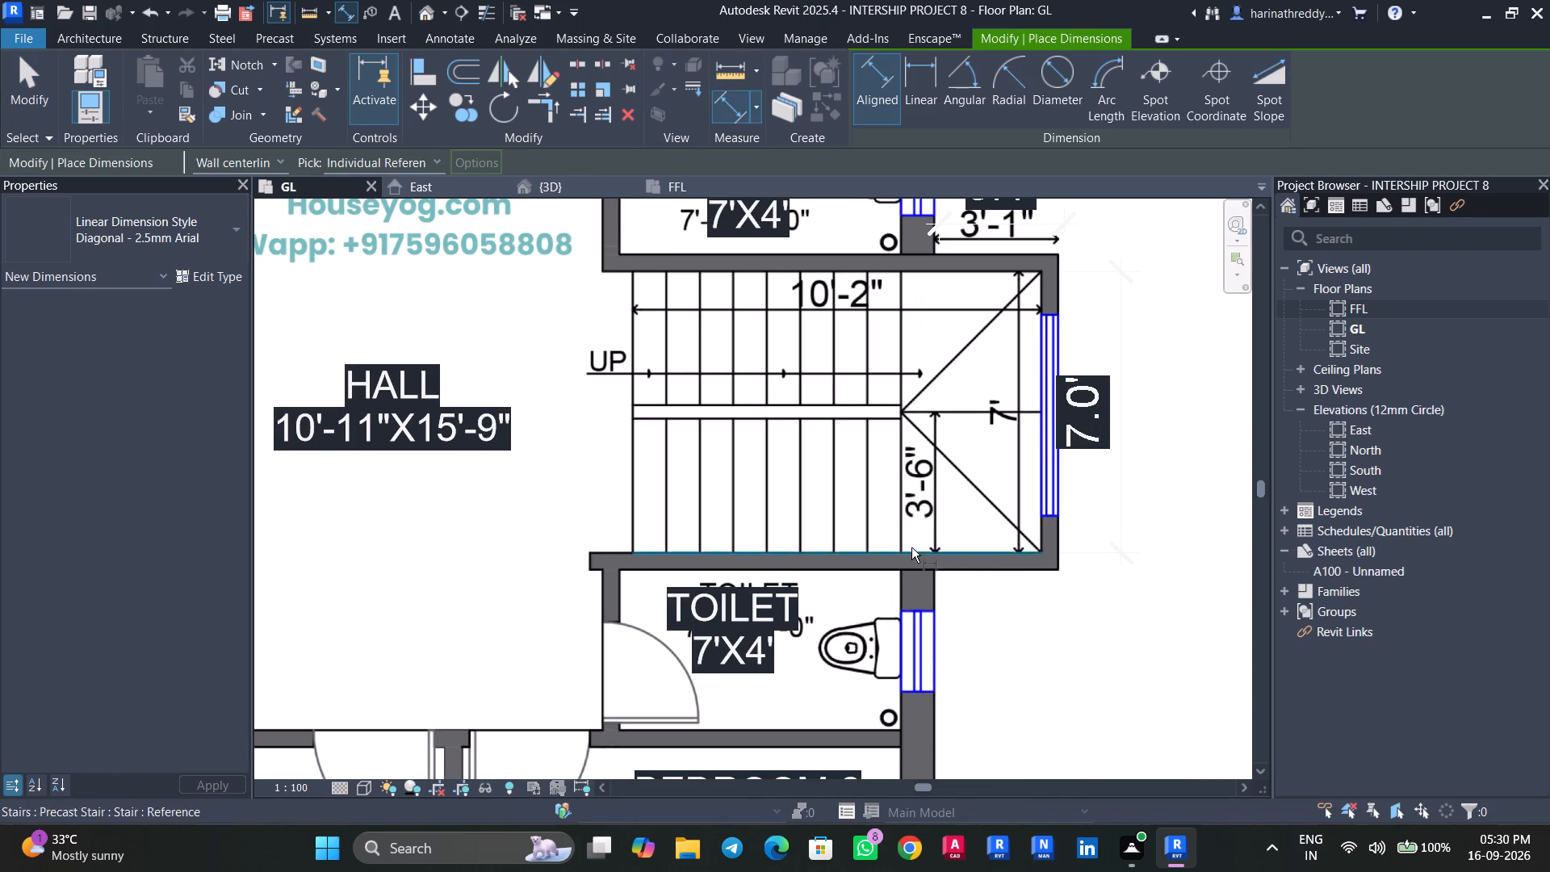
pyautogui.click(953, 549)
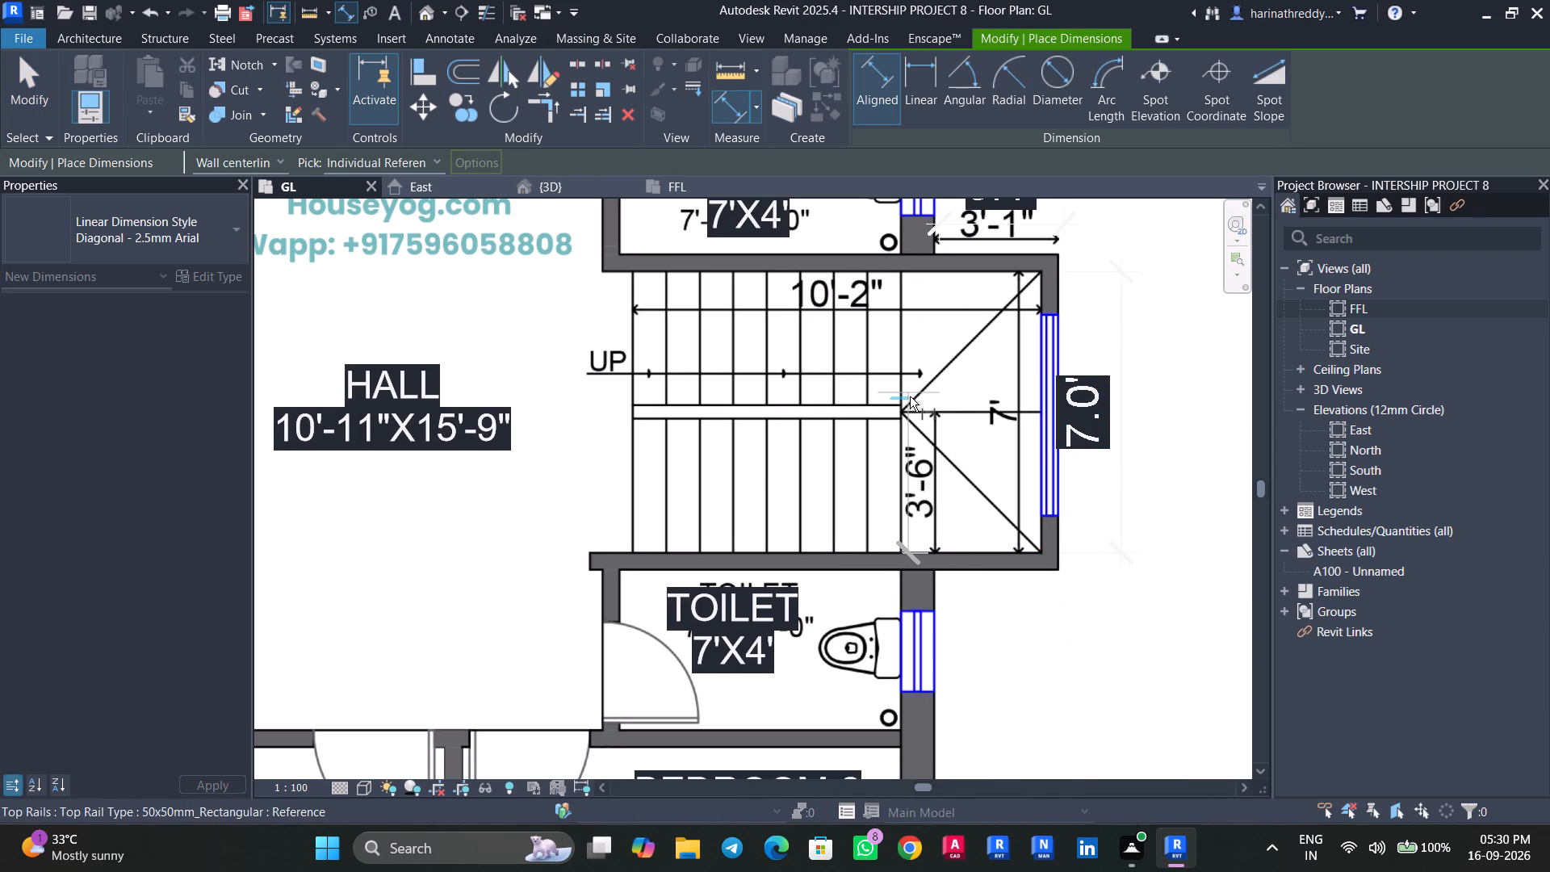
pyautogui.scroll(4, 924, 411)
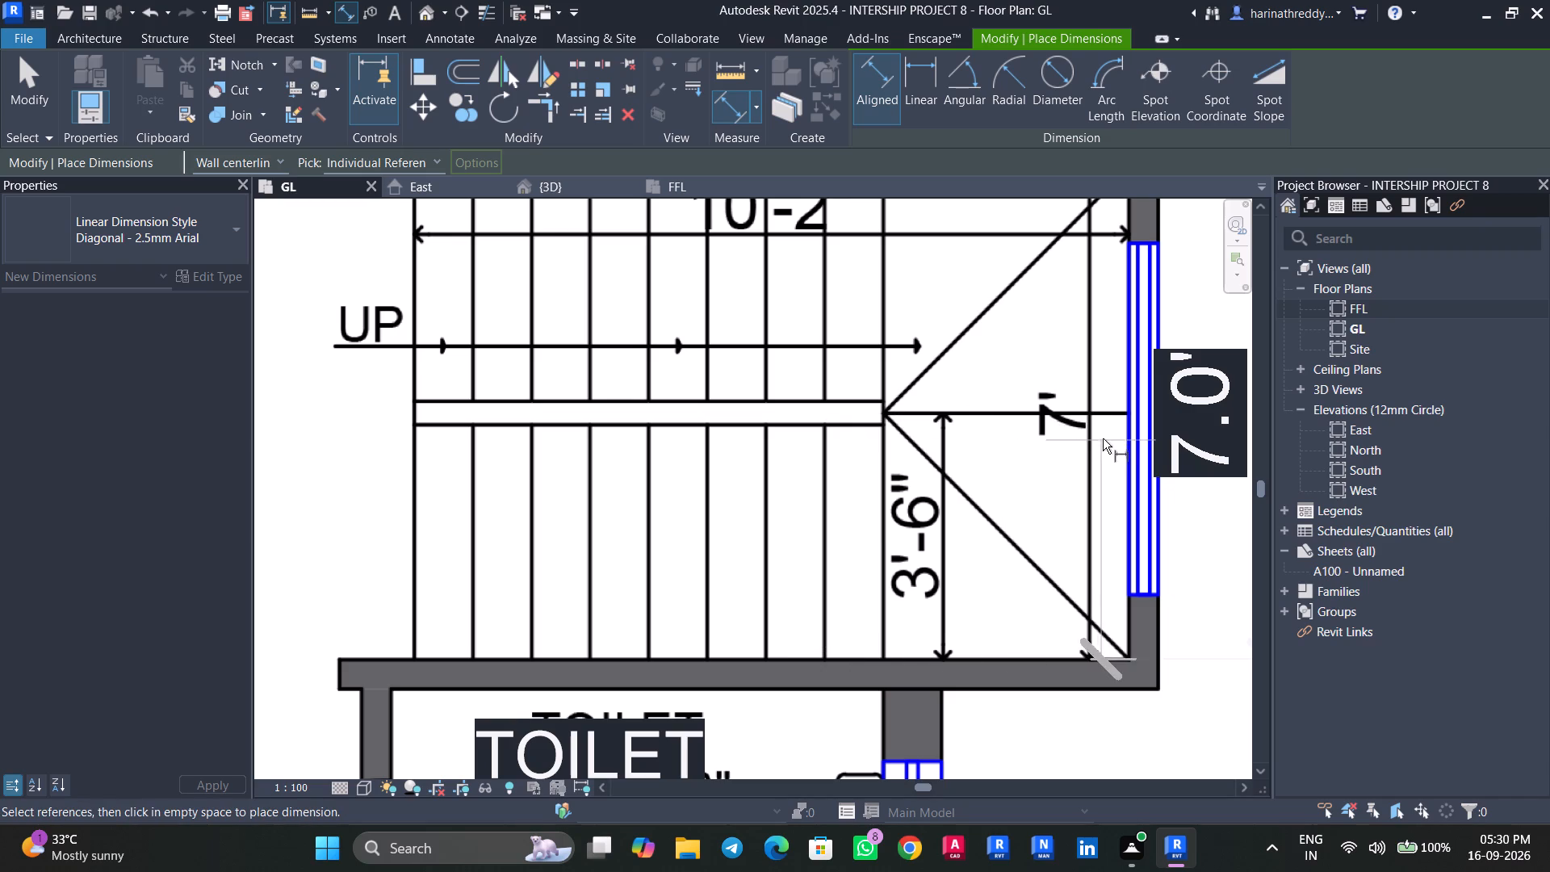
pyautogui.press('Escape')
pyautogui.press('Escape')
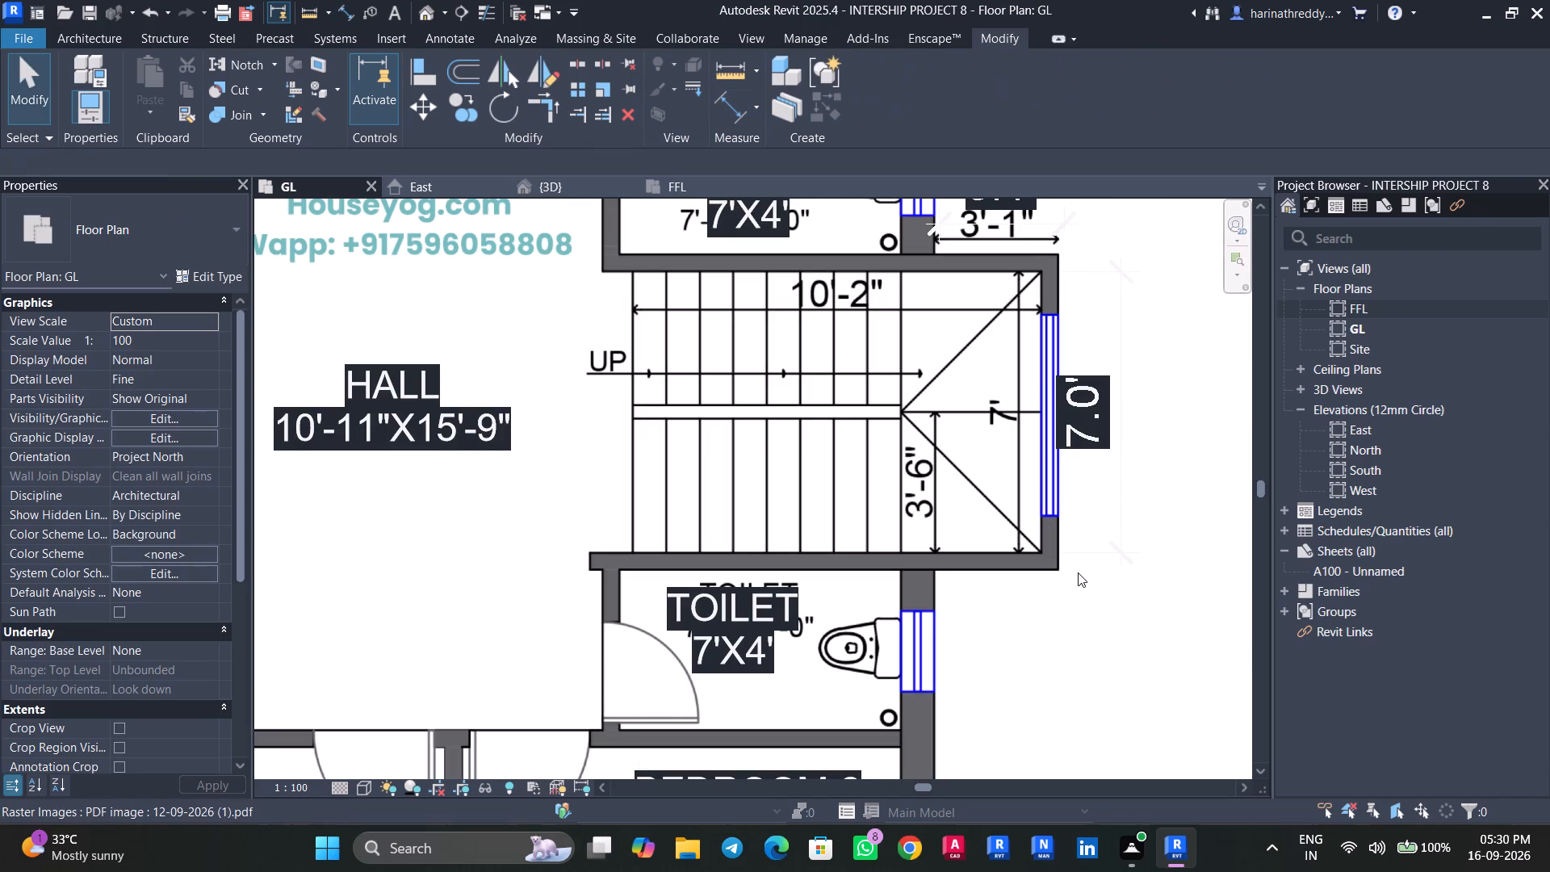
# Add an aligned dimension from the staircase's first riser line to the outer stairwell wall's inner face, placed just below the printed 10'-2" line.
pyautogui.press('d')
pyautogui.press('i')
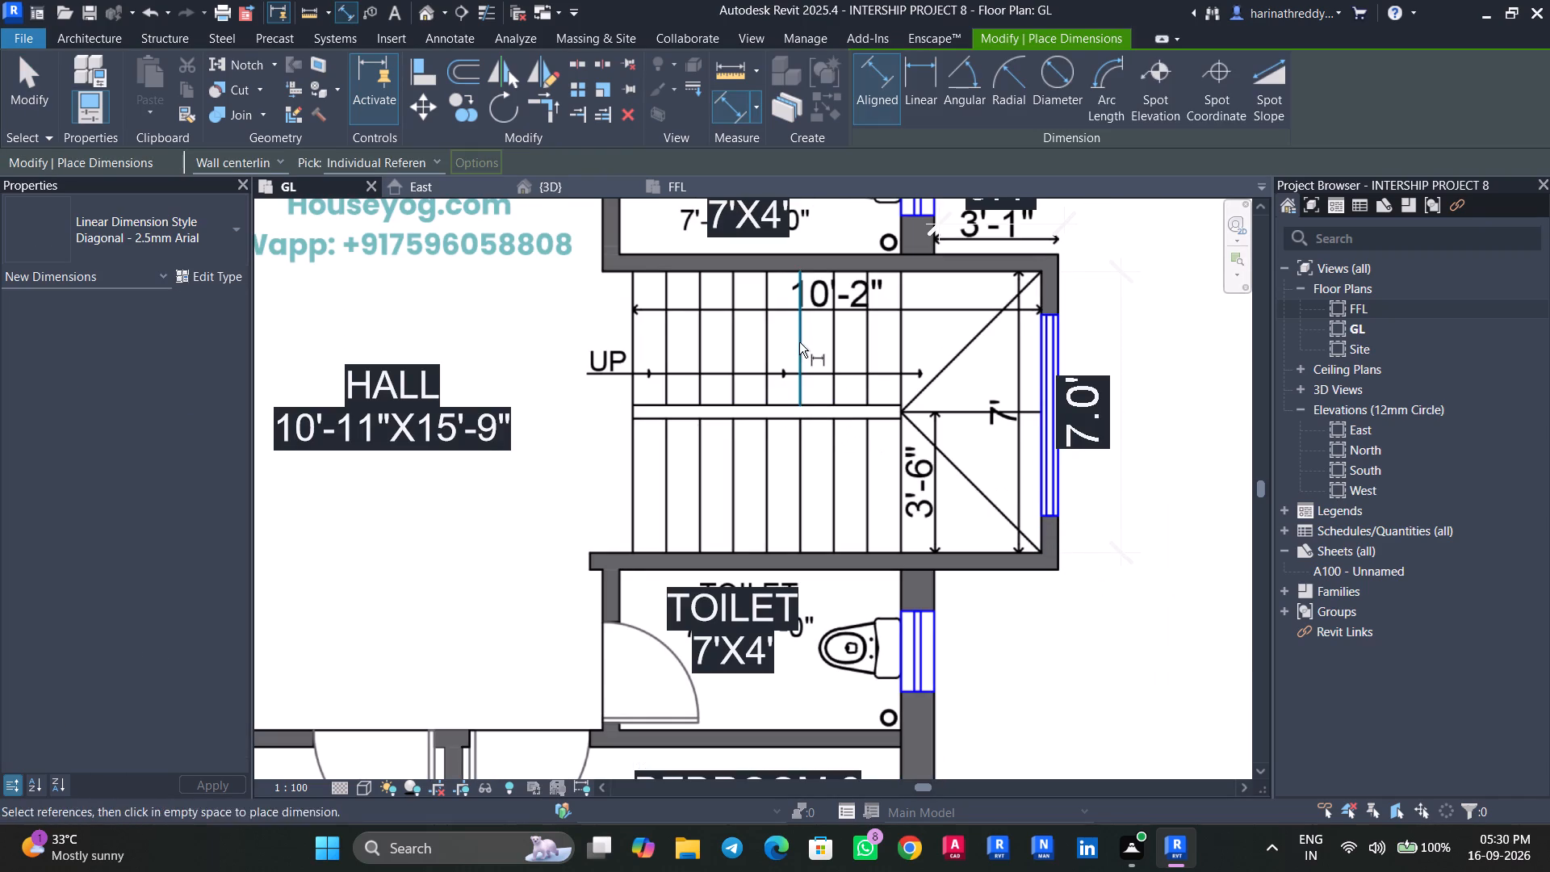
pyautogui.click(632, 310)
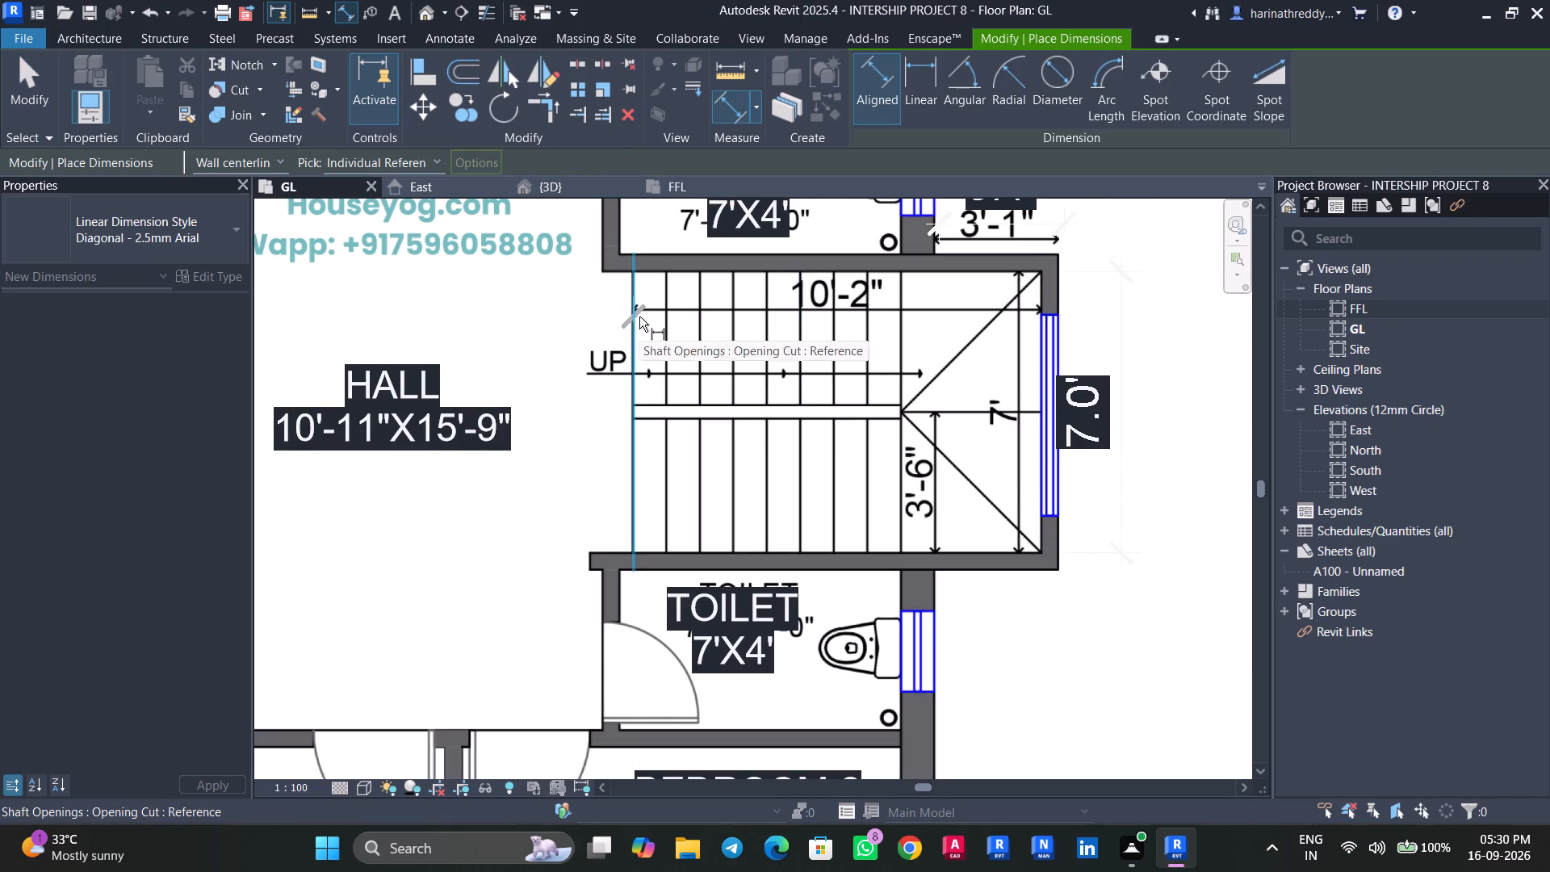
pyautogui.click(1041, 307)
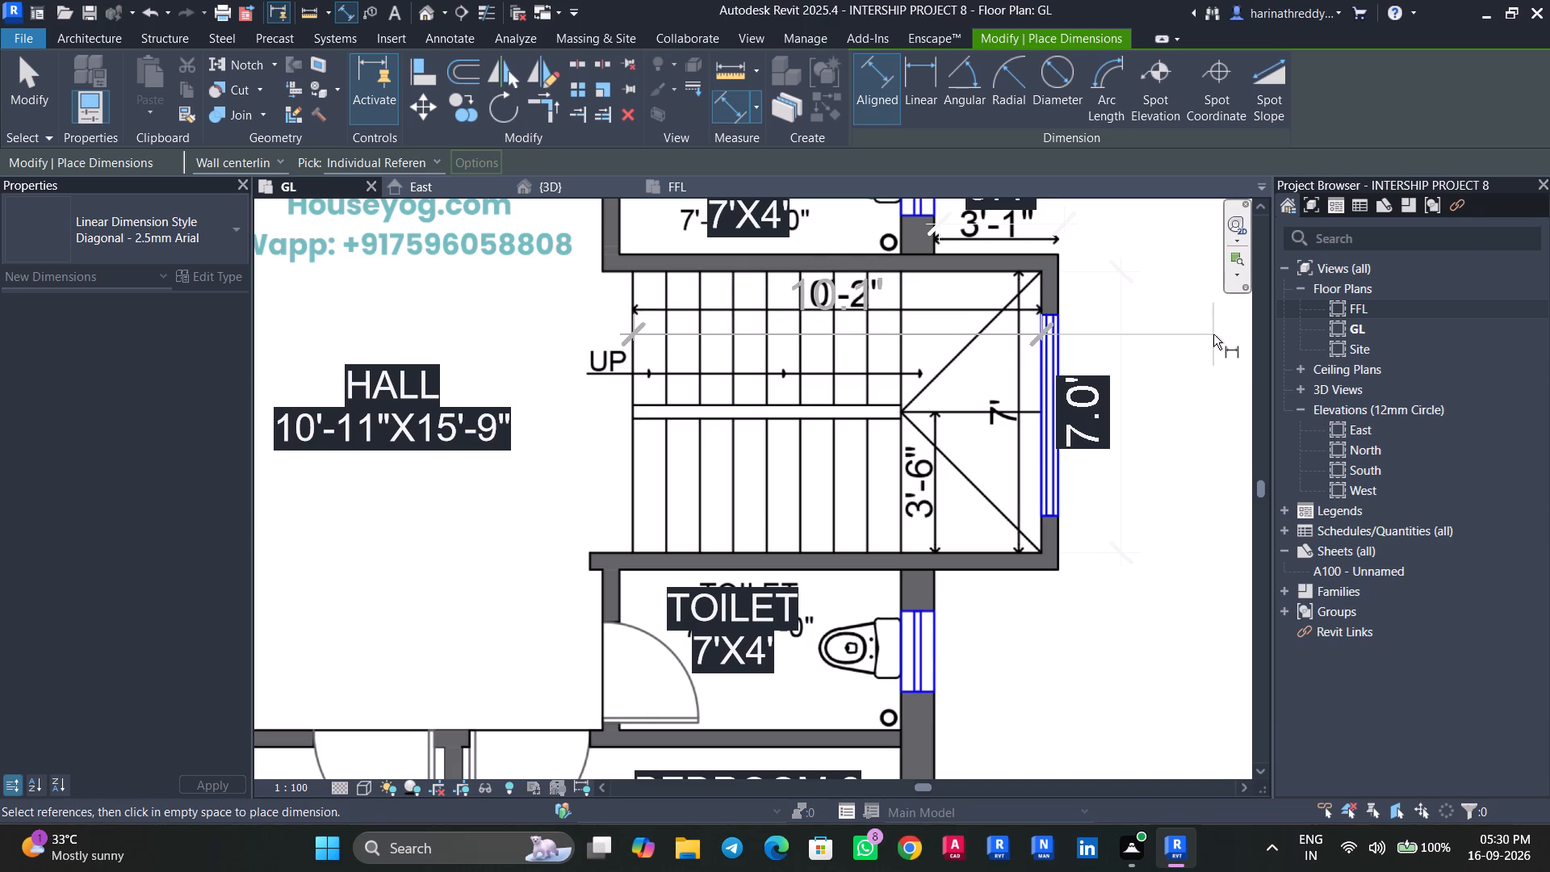
pyautogui.click(1211, 334)
pyautogui.press('Escape')
pyautogui.press('Escape')
pyautogui.press('Escape')
pyautogui.press('Escape')
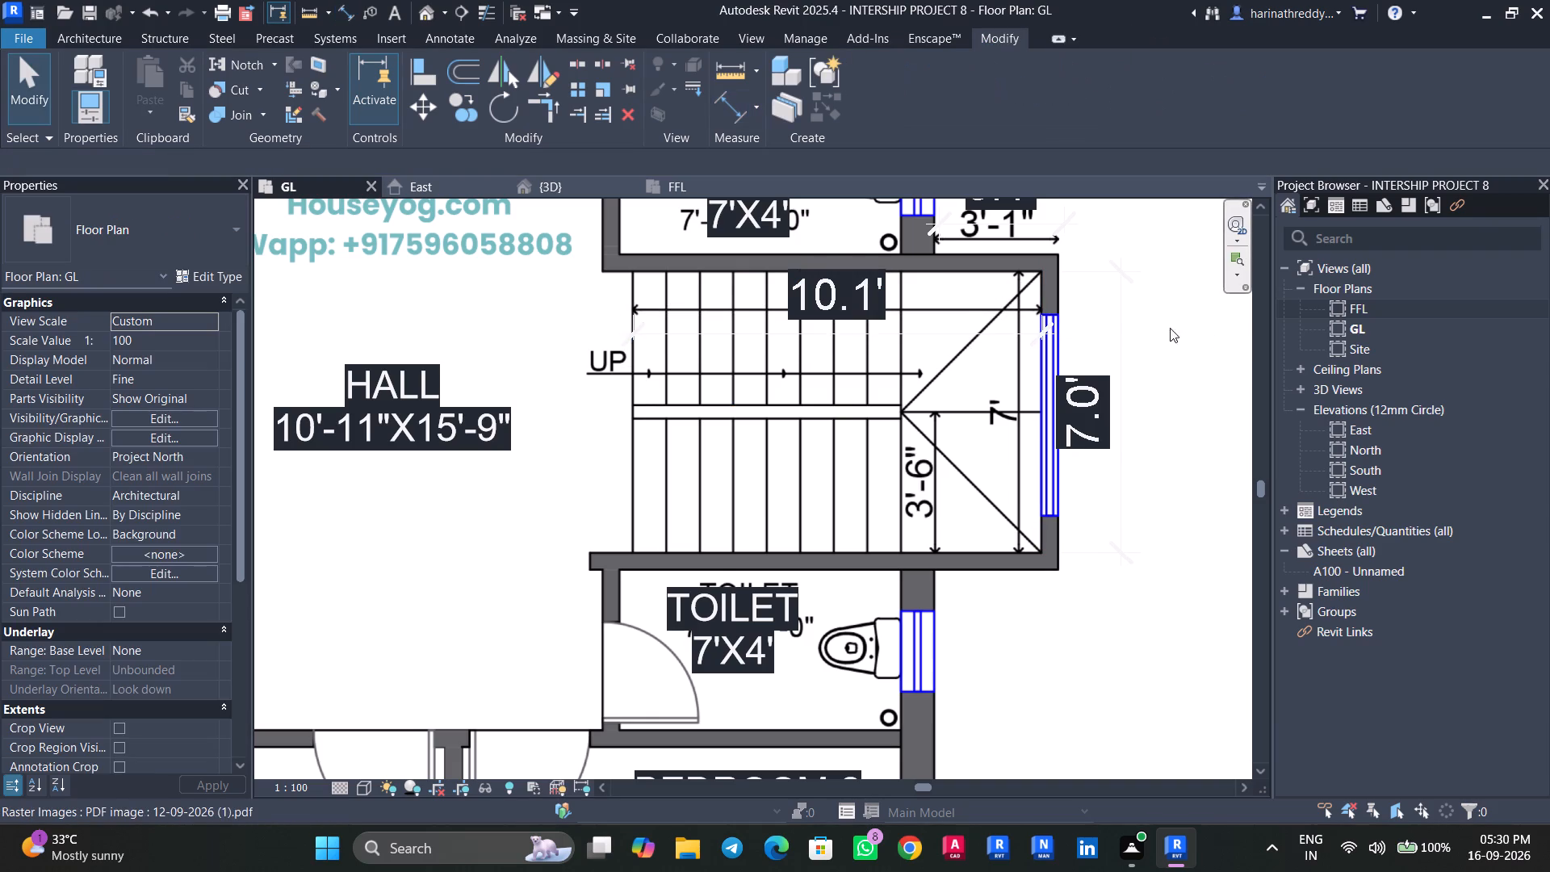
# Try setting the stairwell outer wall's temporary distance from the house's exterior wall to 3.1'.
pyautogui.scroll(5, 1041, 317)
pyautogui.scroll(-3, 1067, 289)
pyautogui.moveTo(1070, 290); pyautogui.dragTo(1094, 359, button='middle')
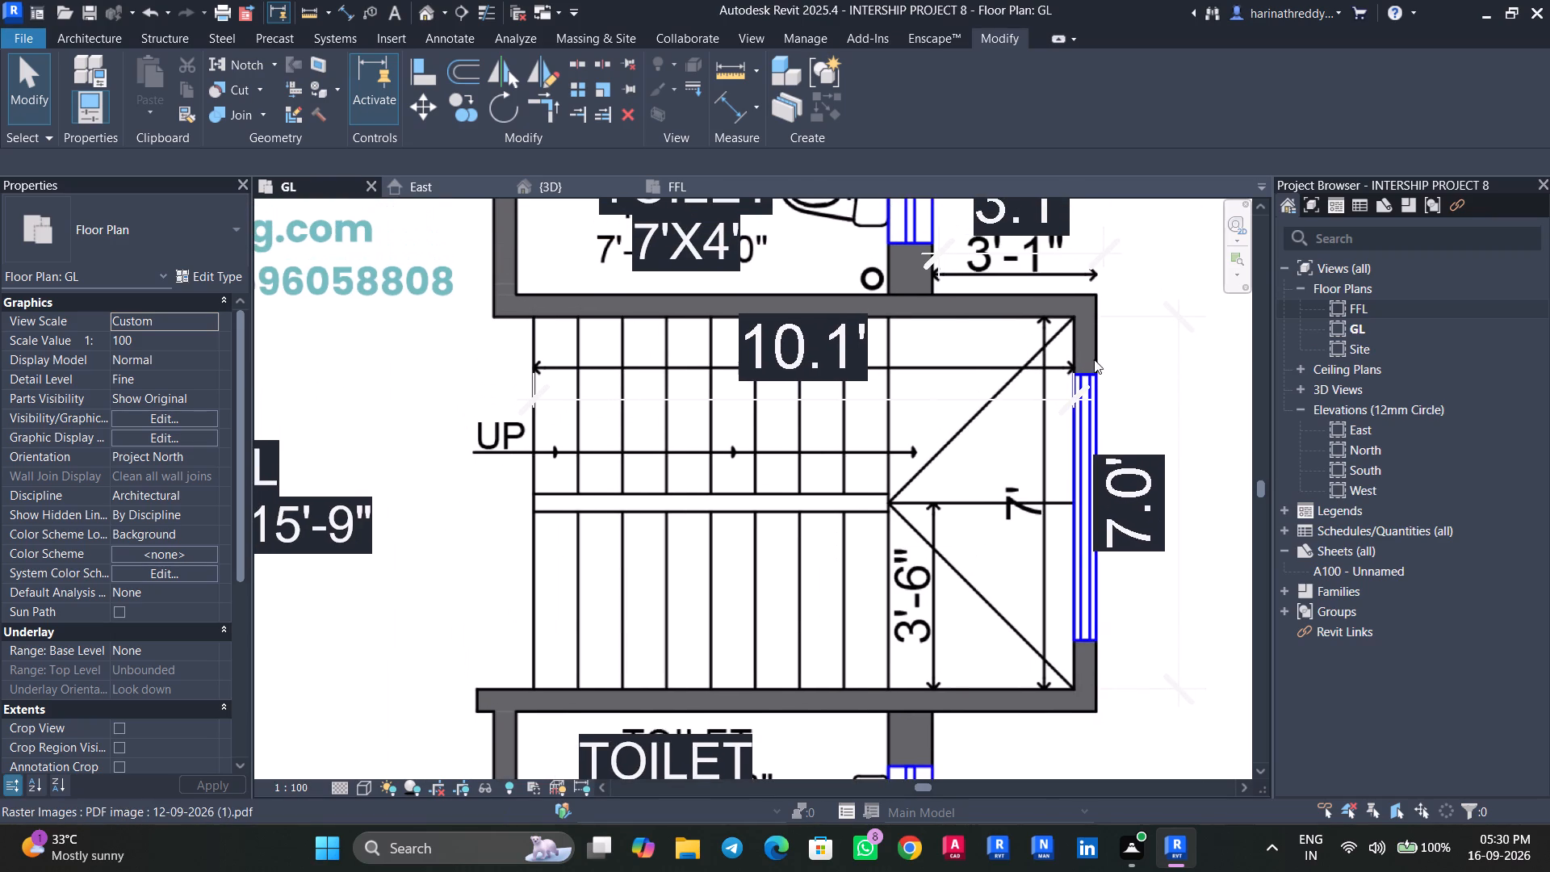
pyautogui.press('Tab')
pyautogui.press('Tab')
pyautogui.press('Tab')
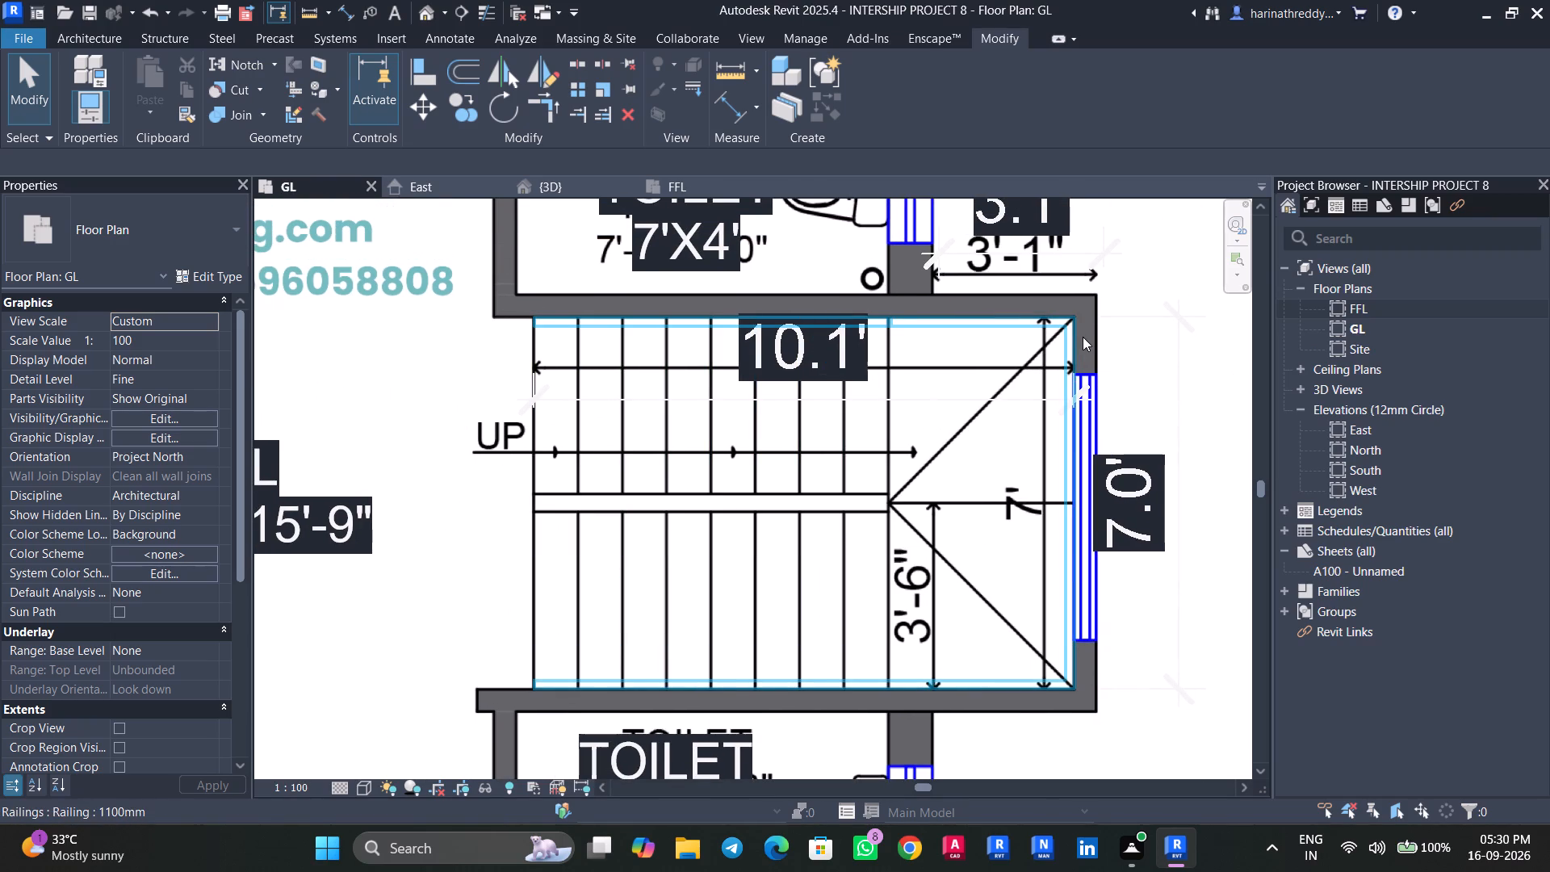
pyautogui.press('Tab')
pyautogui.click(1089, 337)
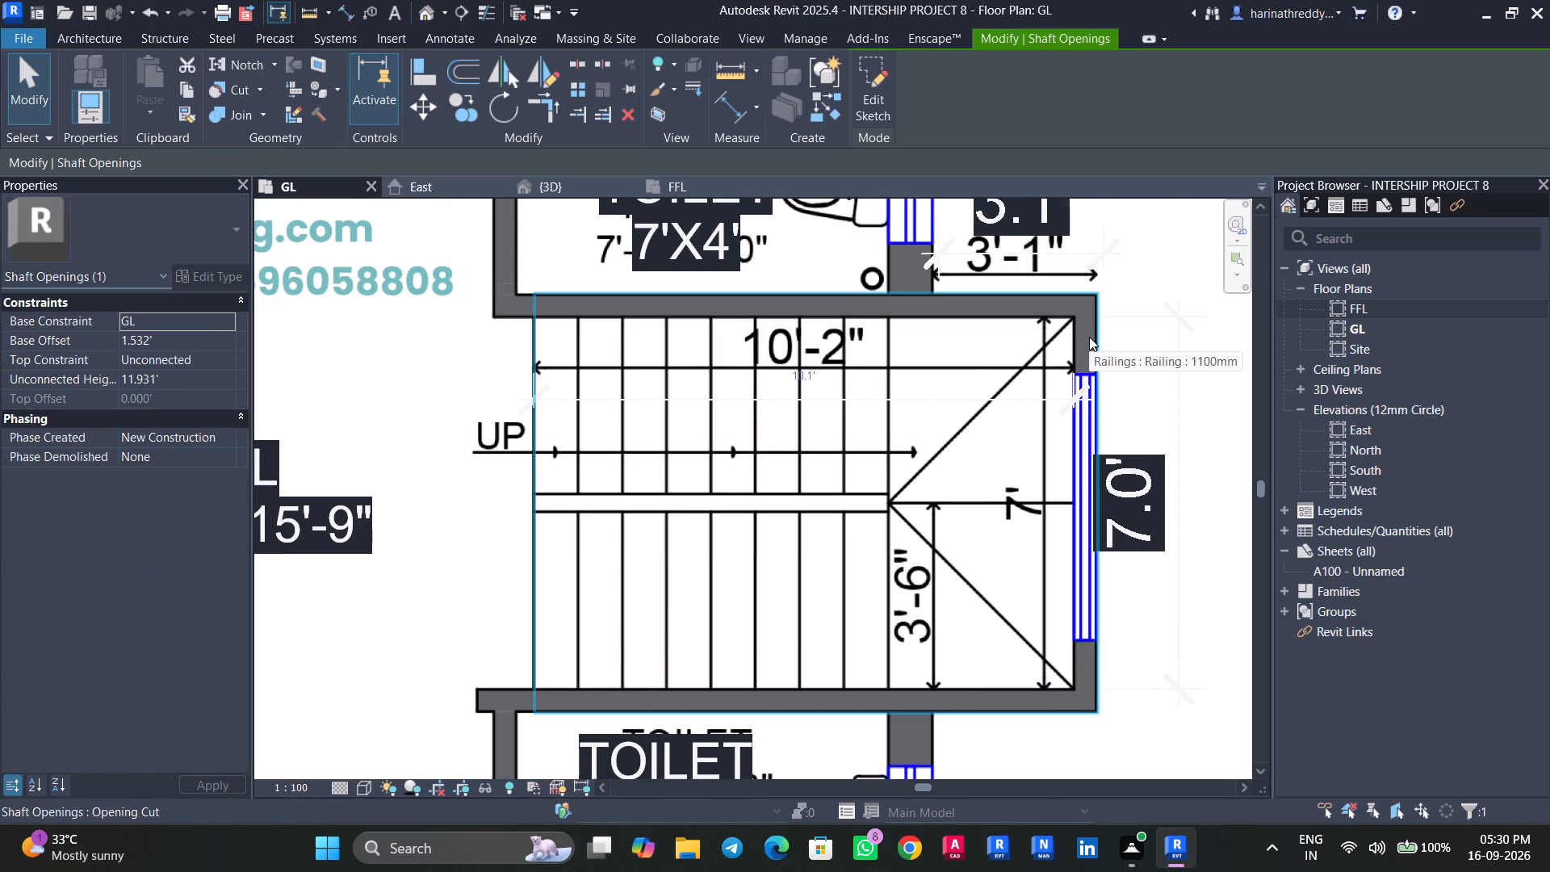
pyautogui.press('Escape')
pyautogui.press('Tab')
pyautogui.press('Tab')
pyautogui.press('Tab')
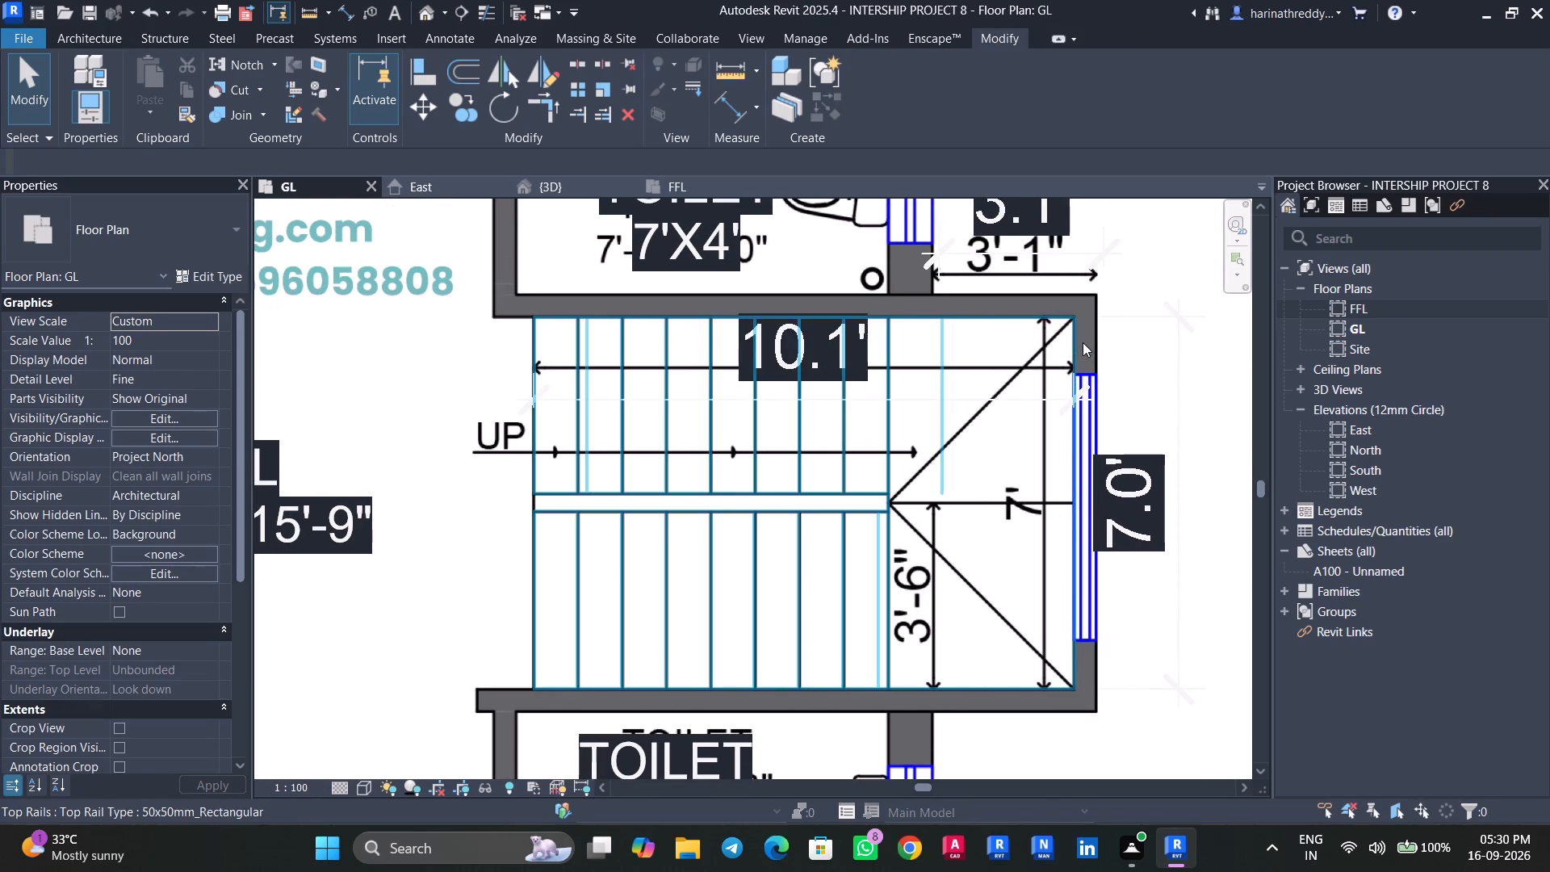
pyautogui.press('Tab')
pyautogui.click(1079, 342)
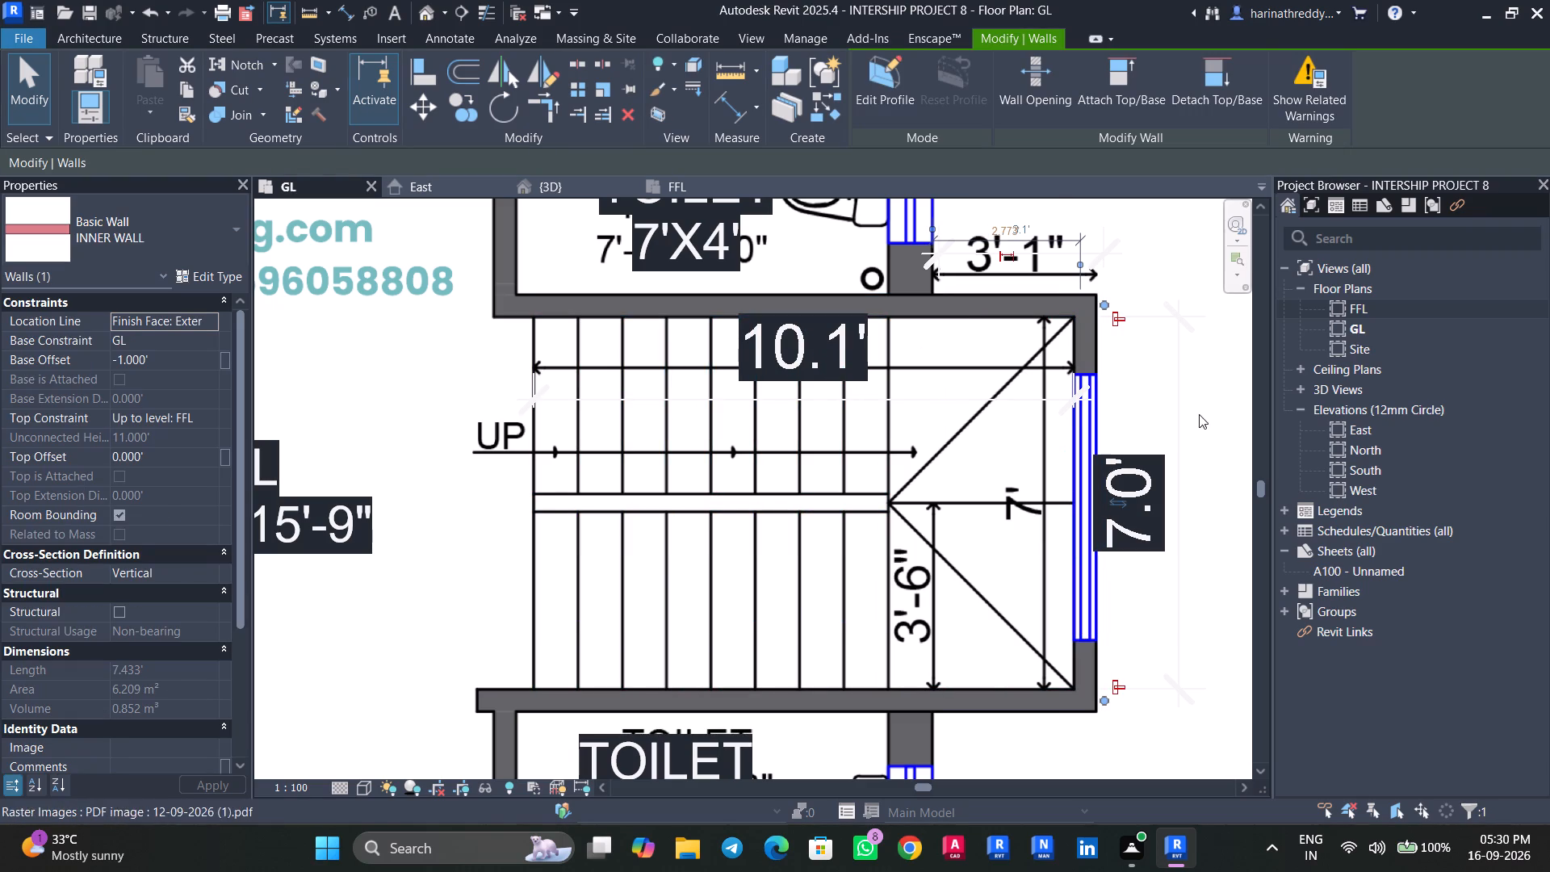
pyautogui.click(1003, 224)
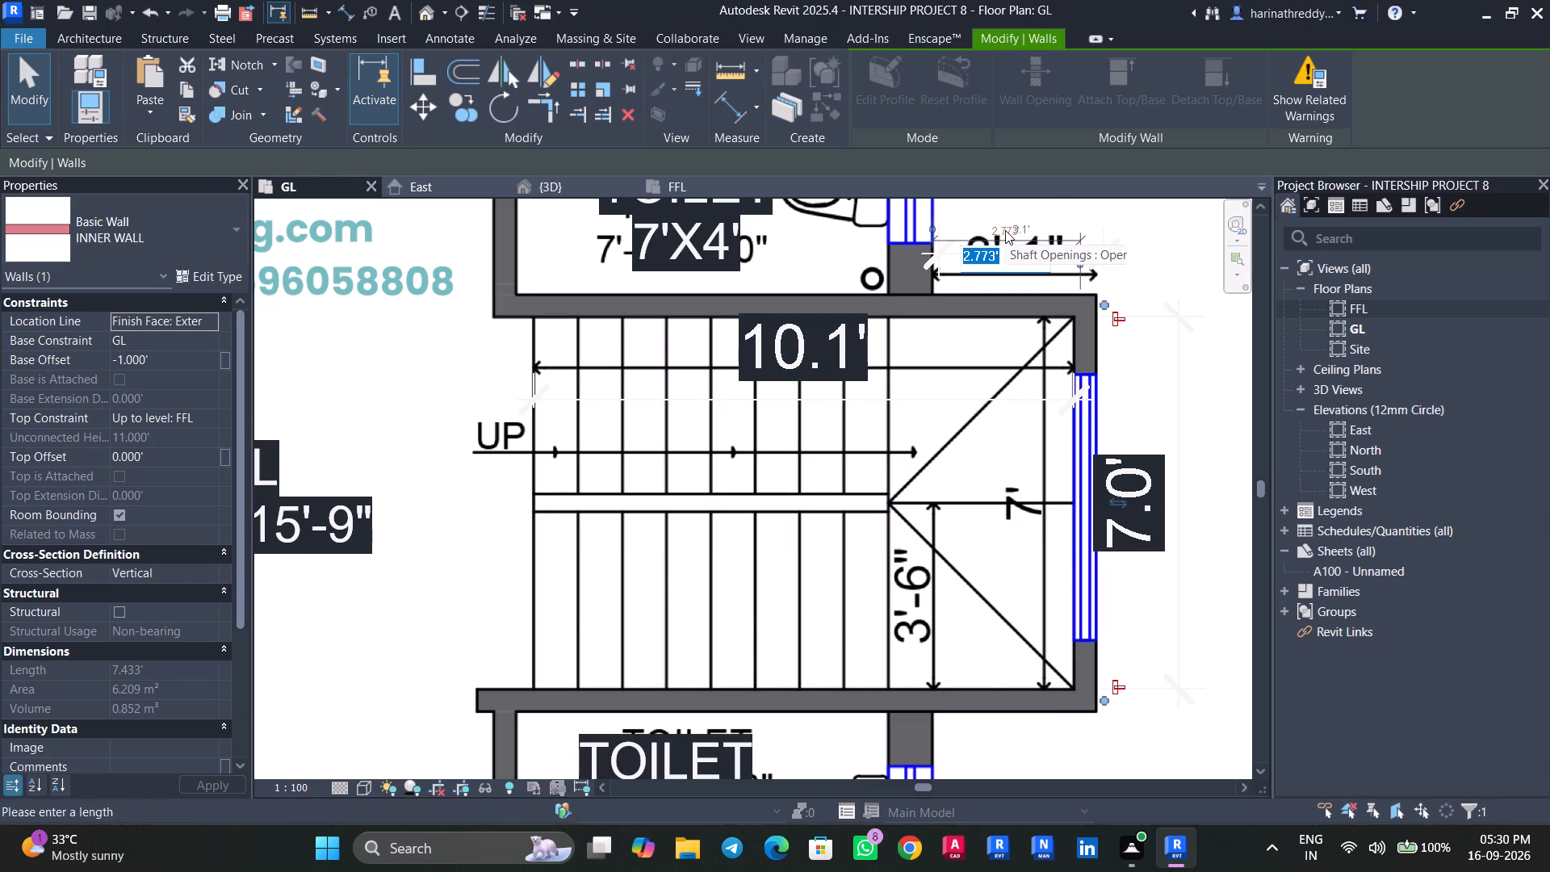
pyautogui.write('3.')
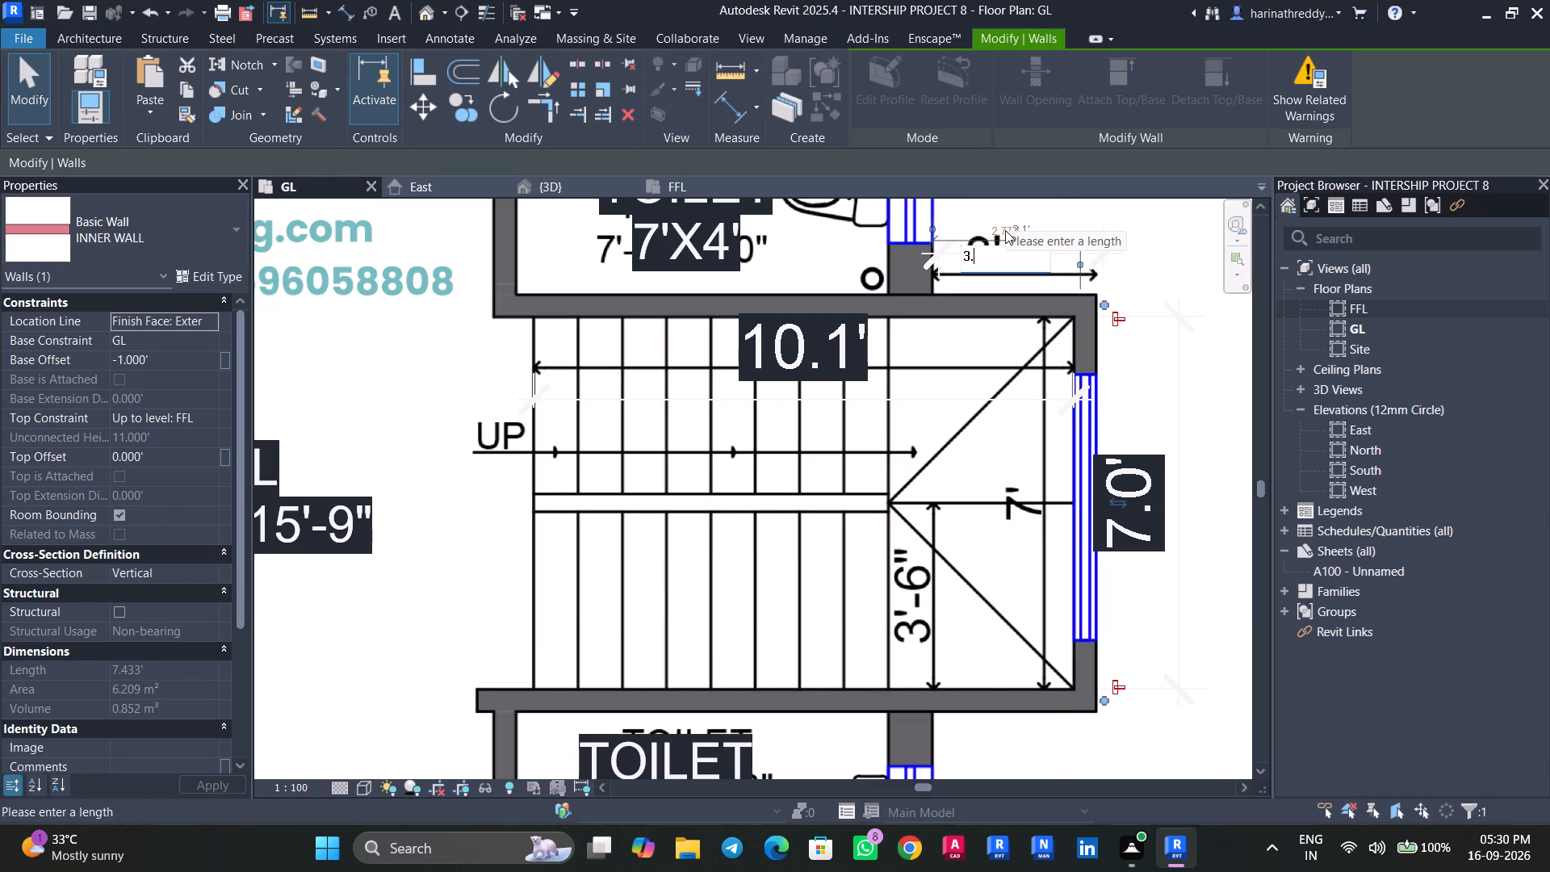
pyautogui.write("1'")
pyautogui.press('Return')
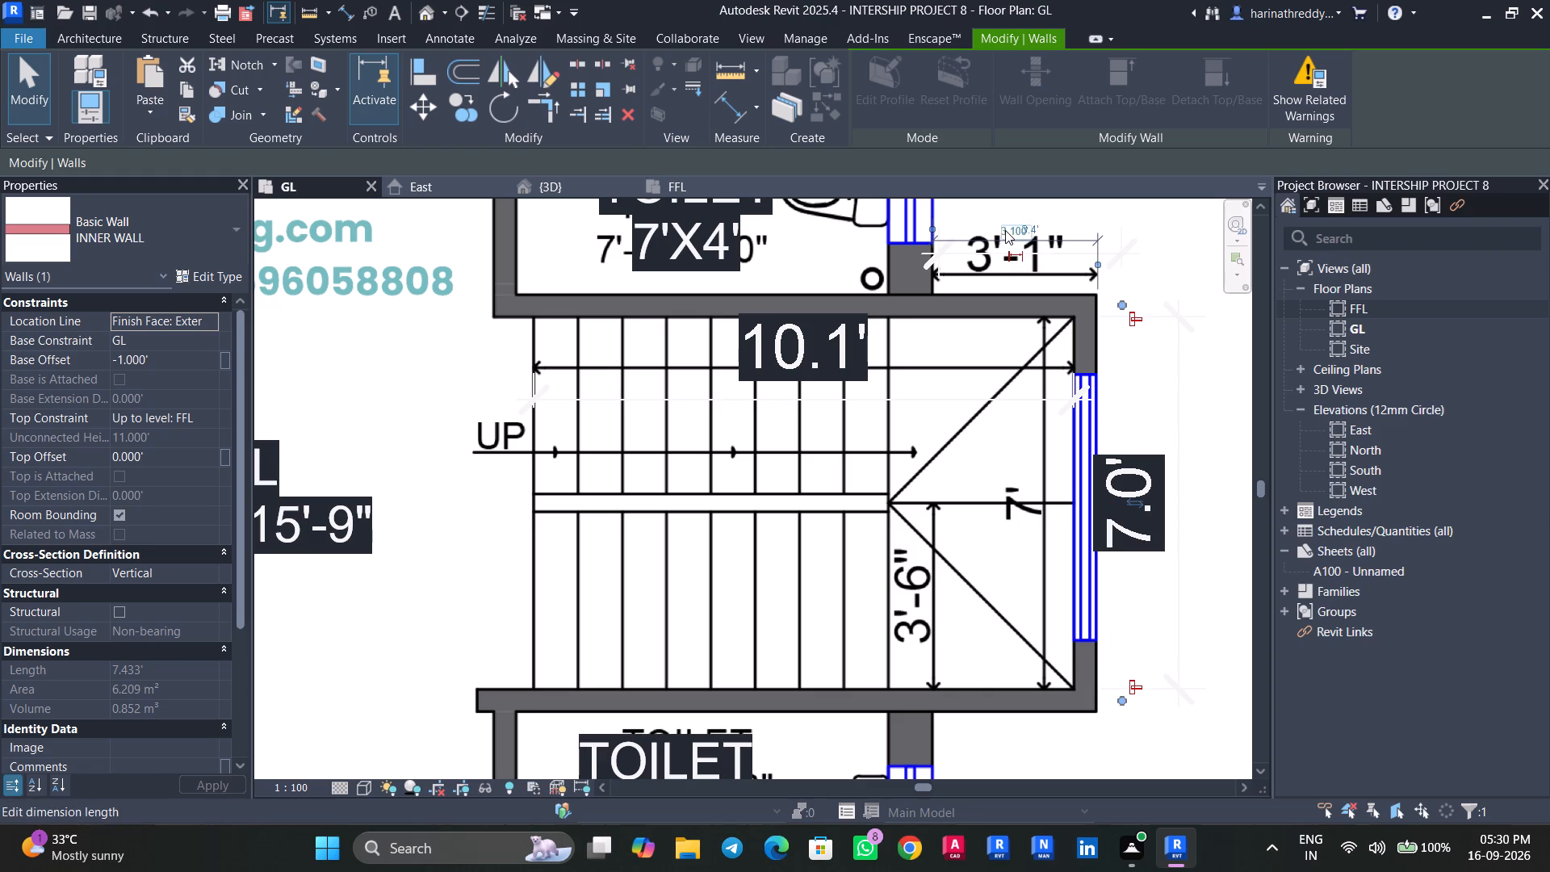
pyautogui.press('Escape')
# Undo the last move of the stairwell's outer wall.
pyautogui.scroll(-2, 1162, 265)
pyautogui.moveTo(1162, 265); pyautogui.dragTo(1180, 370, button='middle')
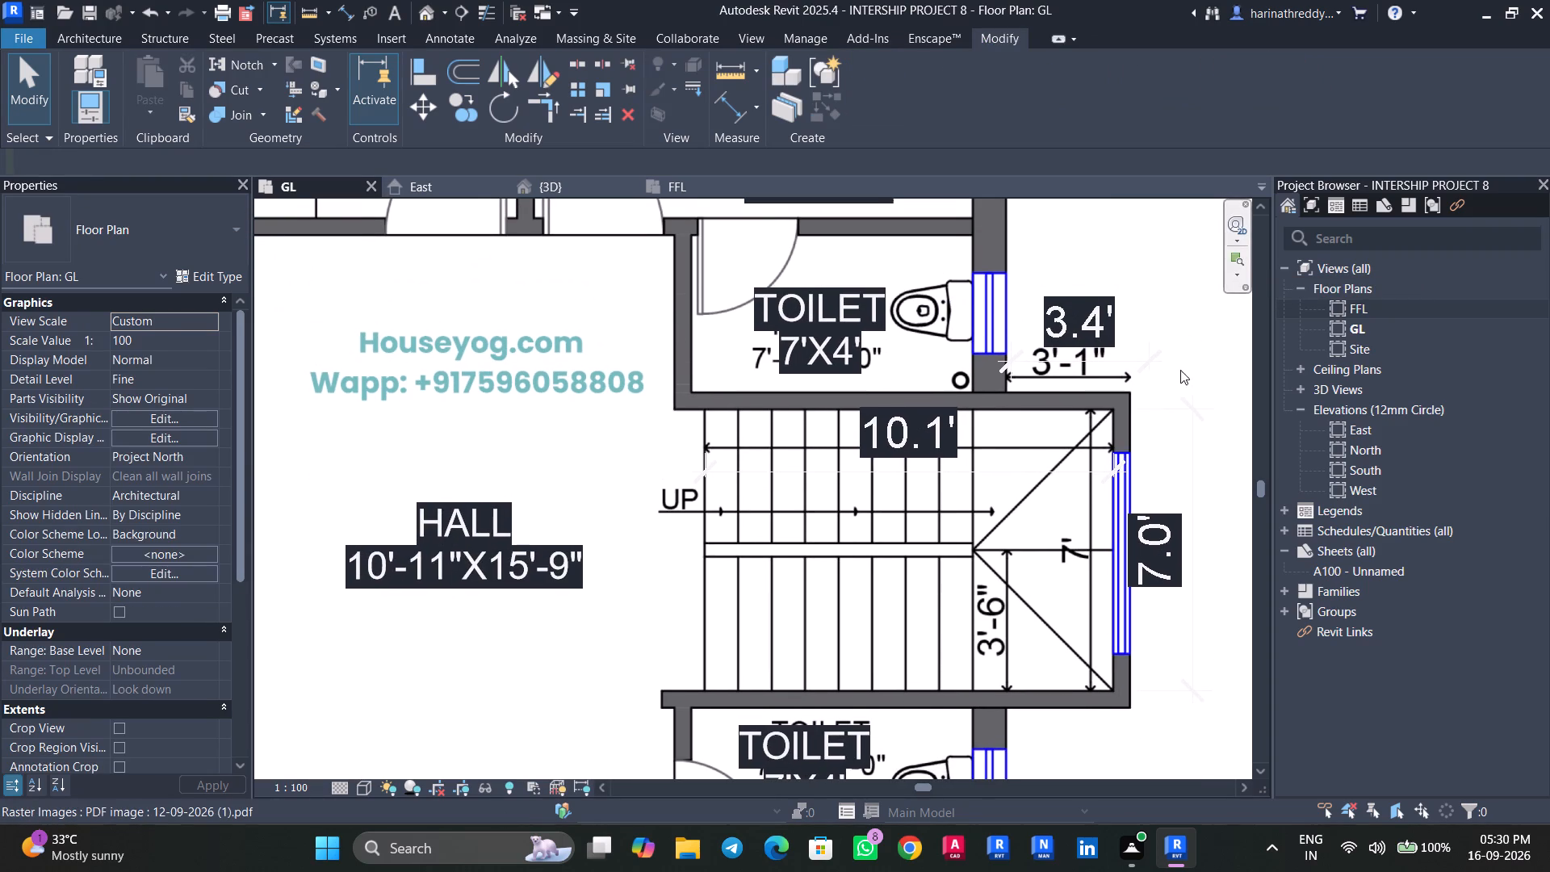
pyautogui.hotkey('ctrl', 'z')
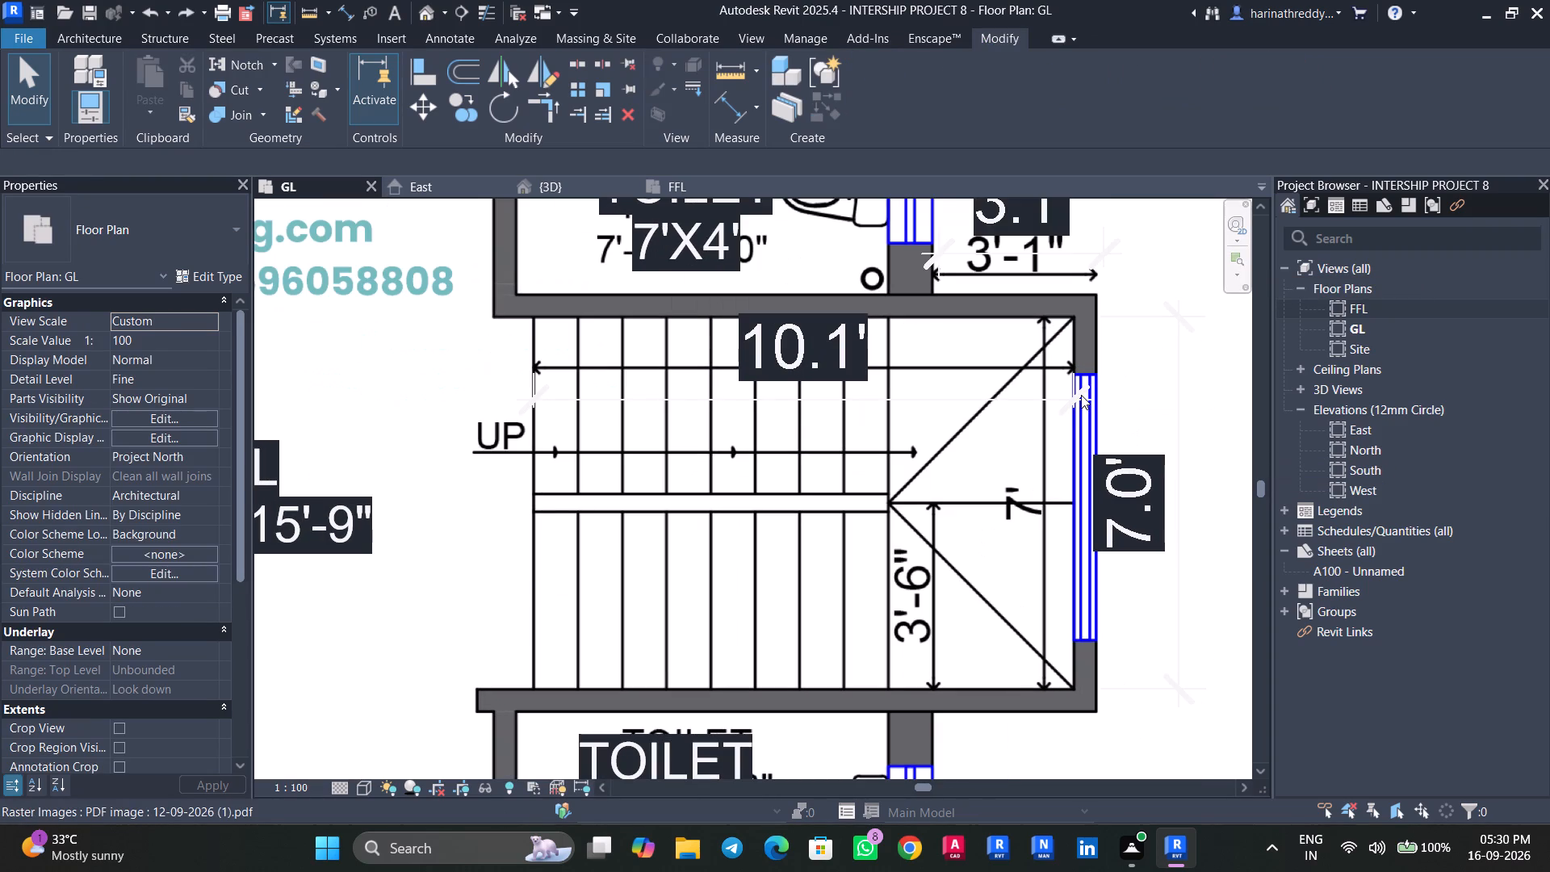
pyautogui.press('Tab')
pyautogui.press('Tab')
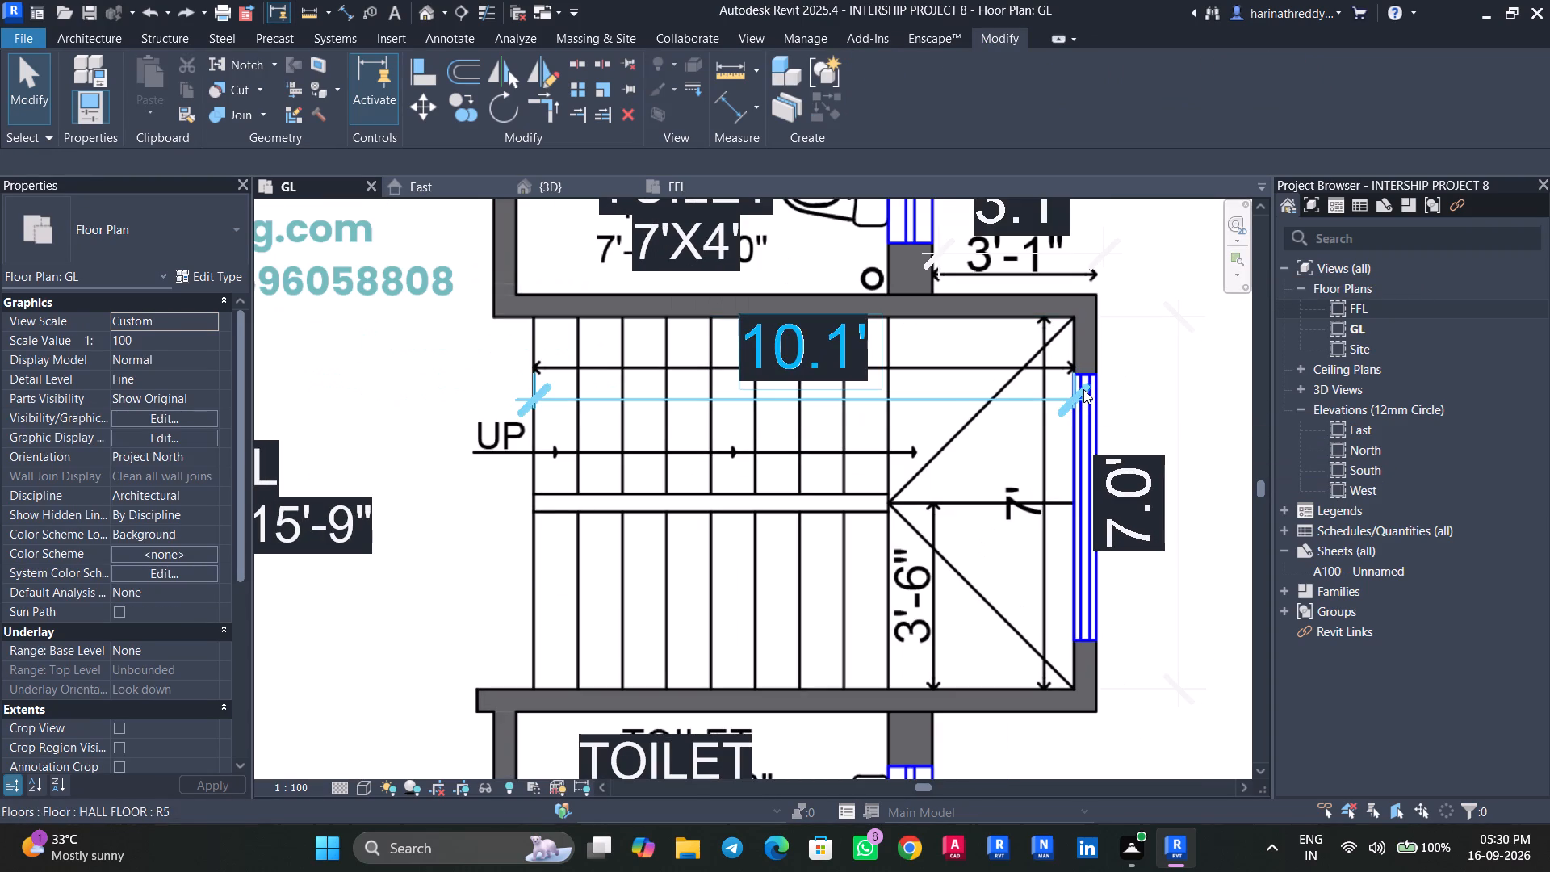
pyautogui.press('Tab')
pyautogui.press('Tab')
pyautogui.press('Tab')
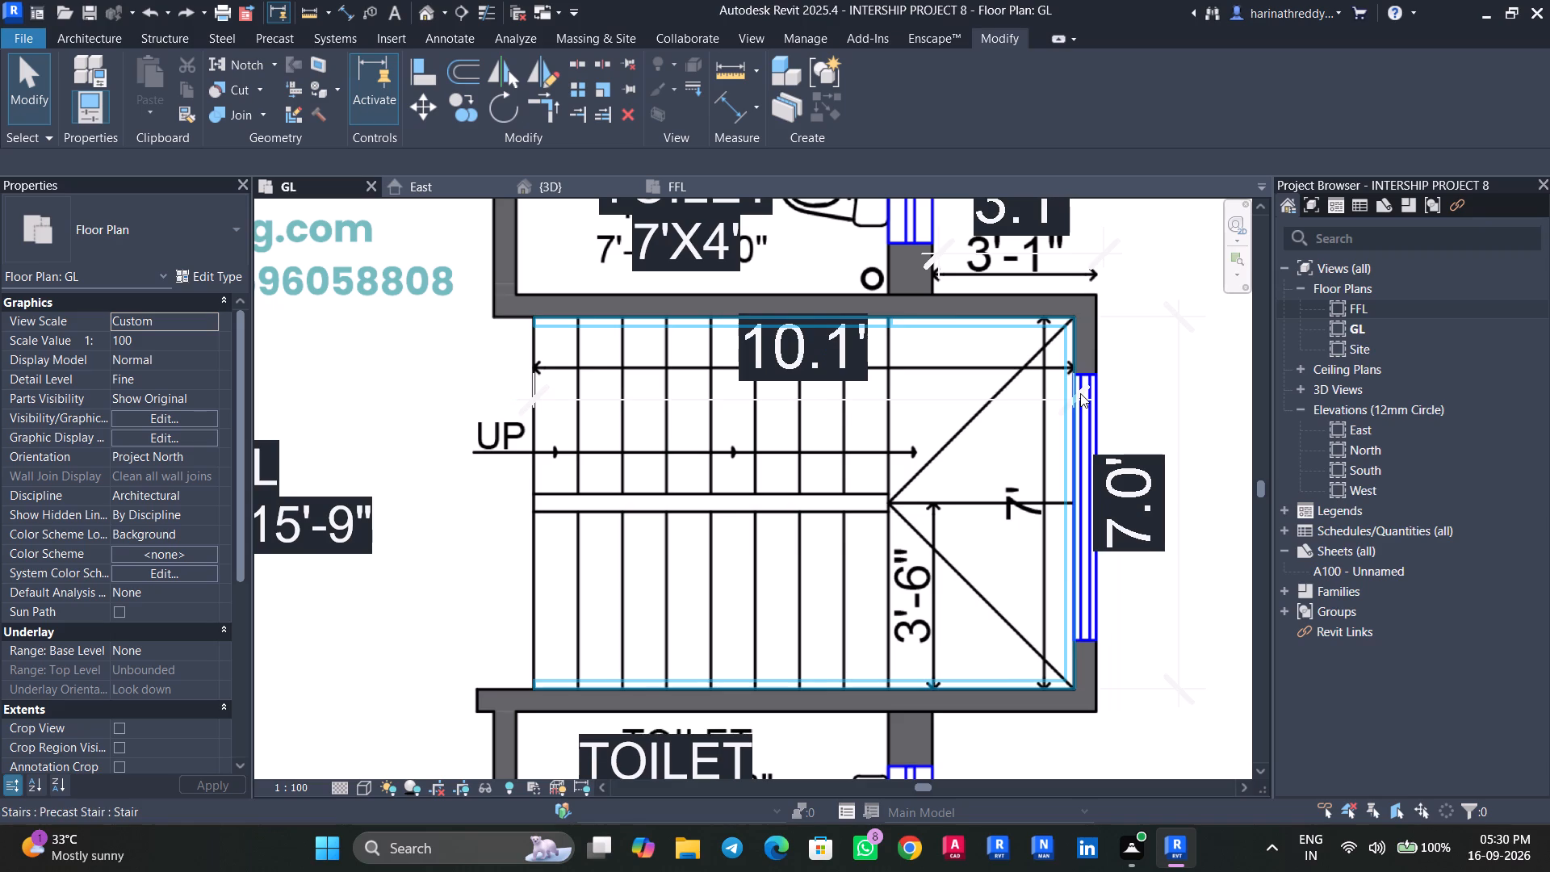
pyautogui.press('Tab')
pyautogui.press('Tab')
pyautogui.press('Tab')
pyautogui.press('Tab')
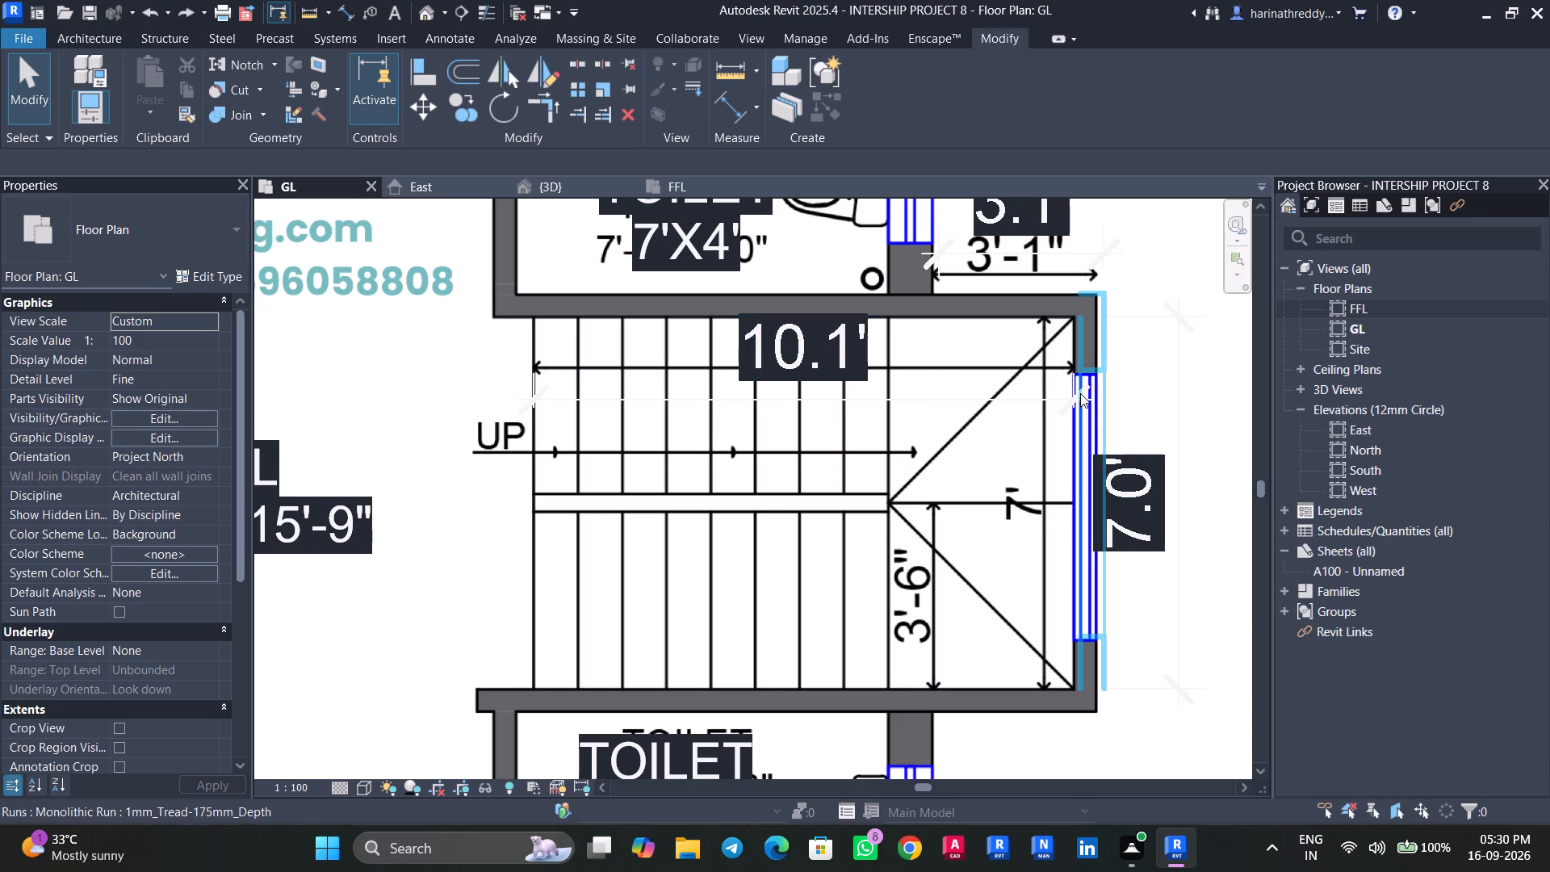
# Move the staircase length dimension down onto the lower flight, just above the lower stair wall.
pyautogui.click(1024, 401)
pyautogui.moveTo(1023, 398); pyautogui.dragTo(1025, 350)
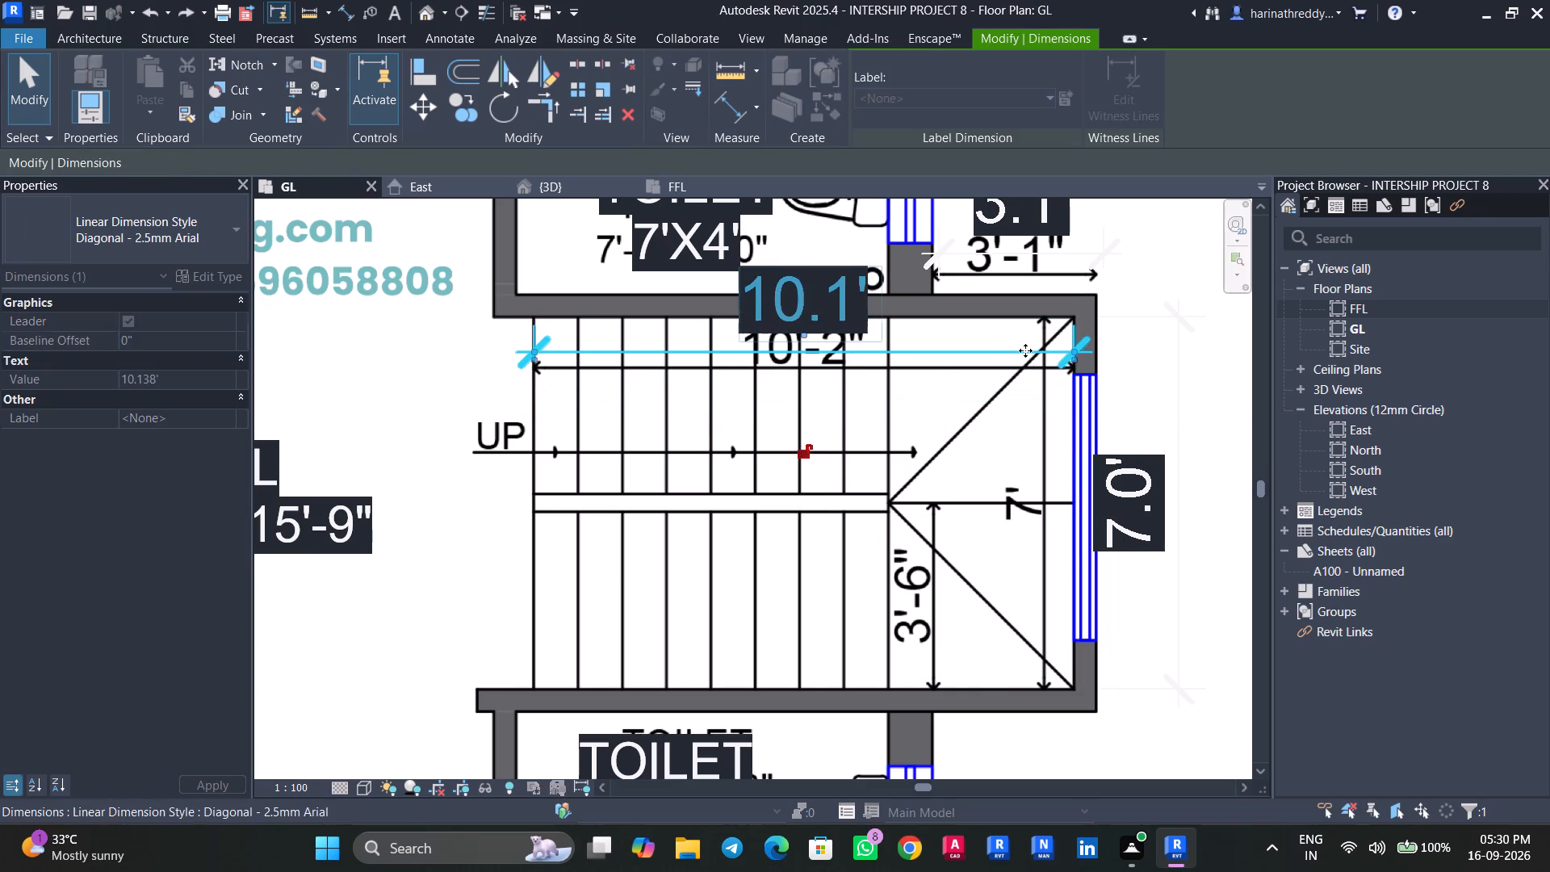
pyautogui.moveTo(1025, 350); pyautogui.dragTo(1040, 657)
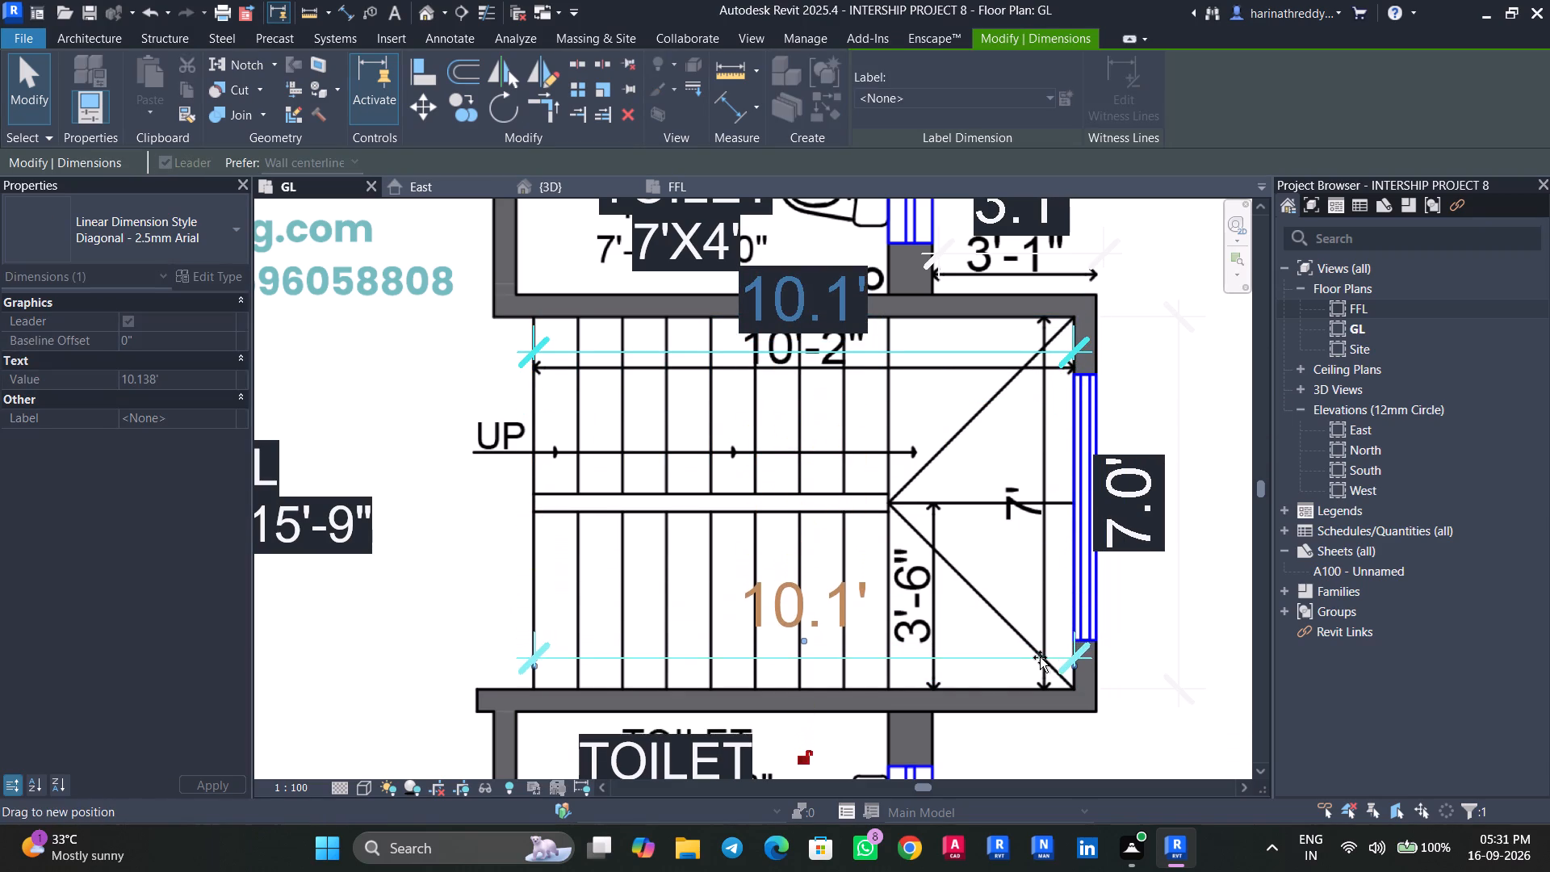
pyautogui.moveTo(1040, 657); pyautogui.dragTo(1040, 658)
# Move the staircase by setting its length dimension to the stairwell's outer wall to 10.2'.
pyautogui.press('Tab')
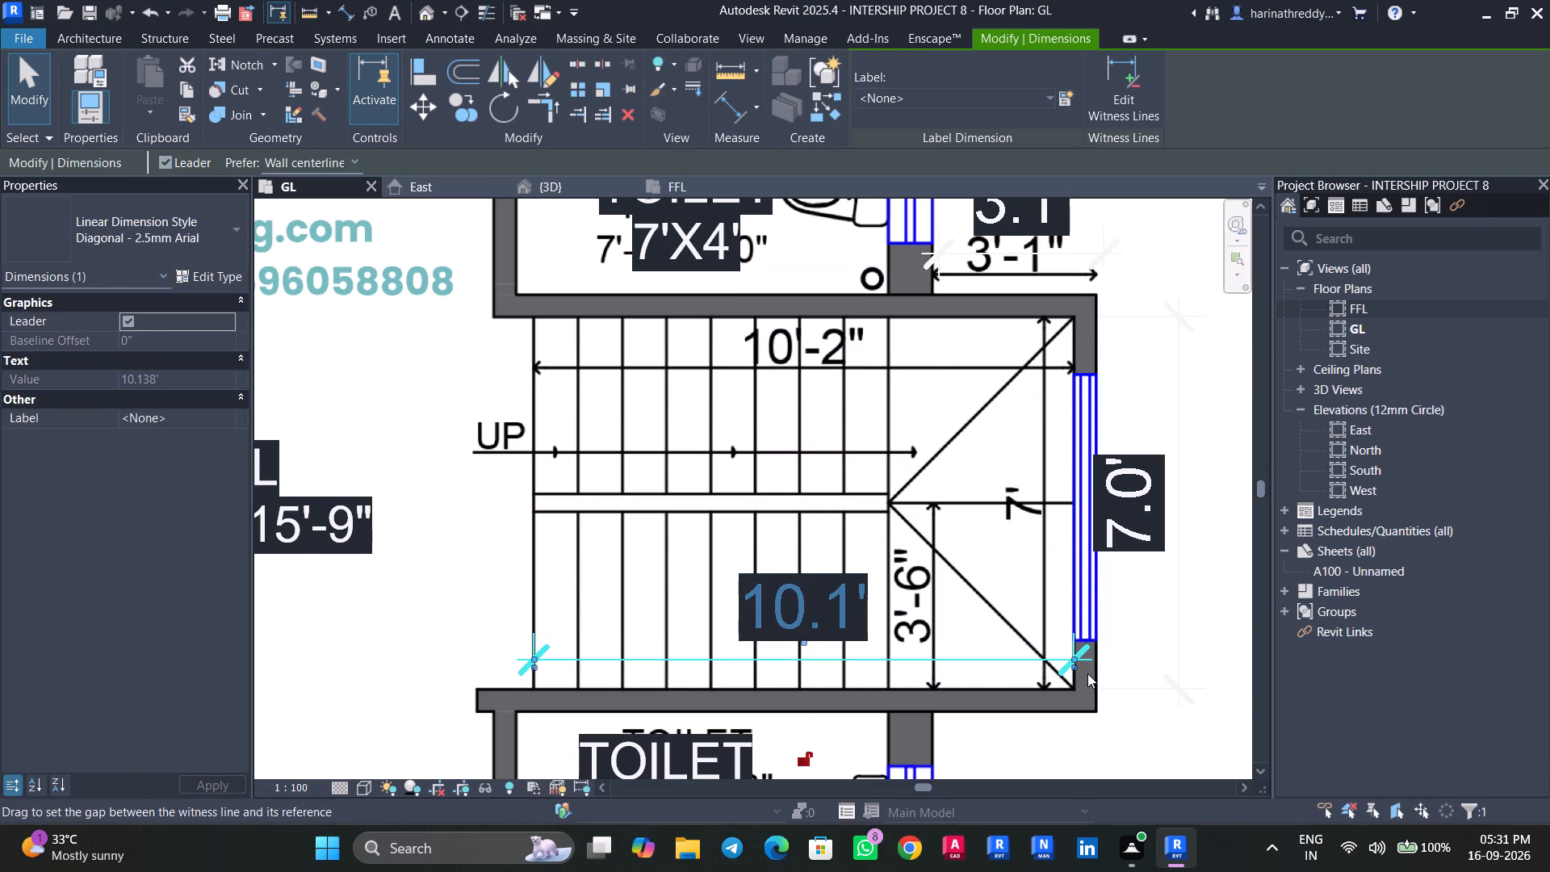
pyautogui.click(1093, 671)
pyautogui.press('Escape')
pyautogui.scroll(3, 1087, 682)
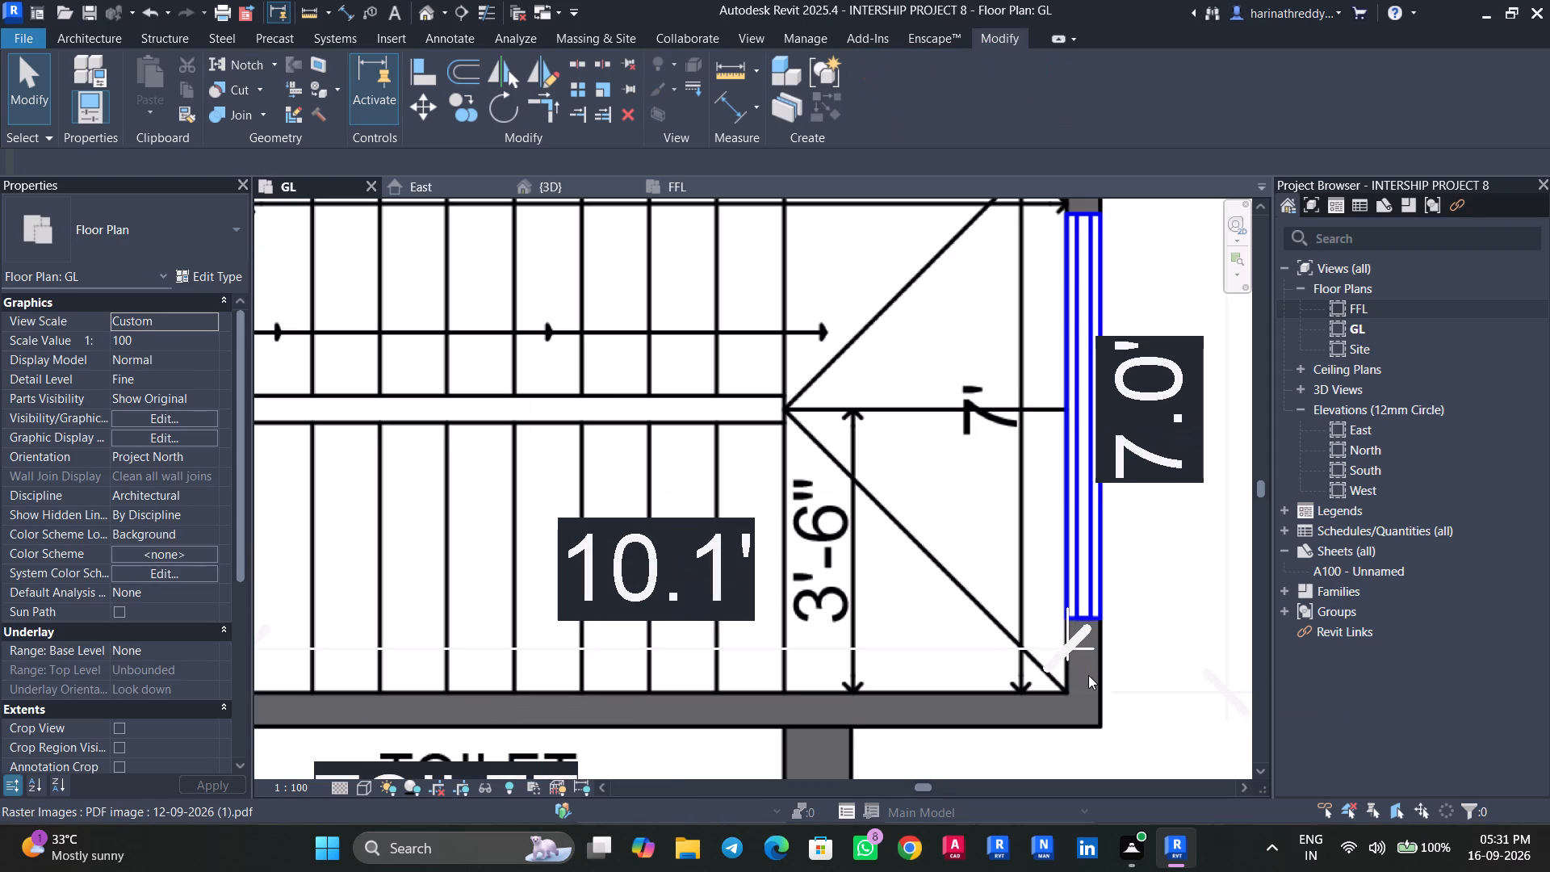
pyautogui.press('Tab')
pyautogui.press('Tab')
pyautogui.click(1088, 673)
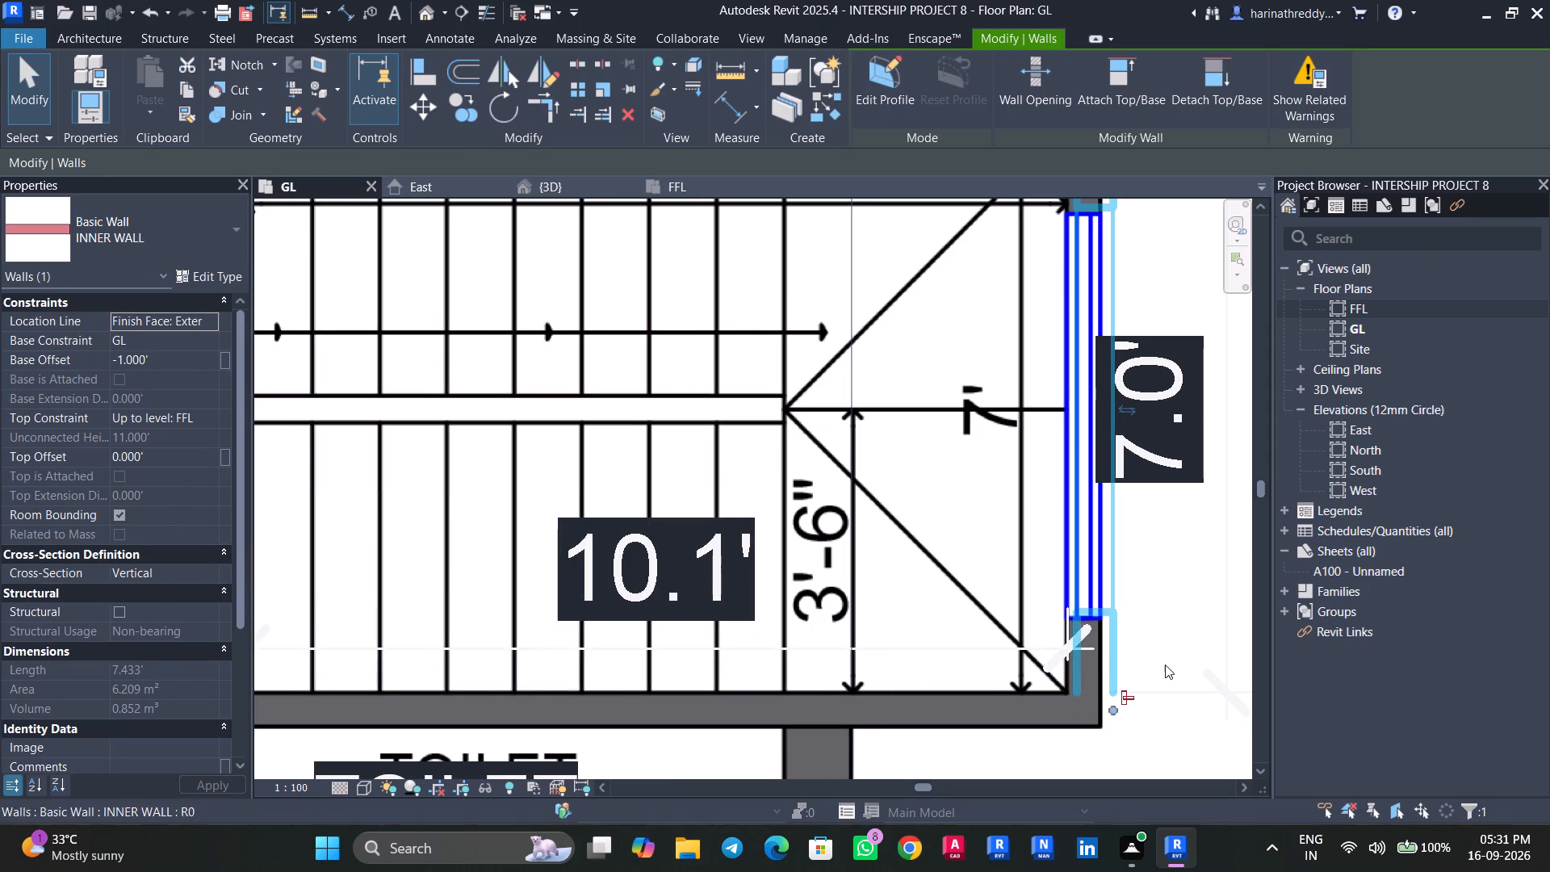
pyautogui.scroll(-1, 1063, 724)
pyautogui.scroll(2, 1063, 724)
pyautogui.scroll(-4, 1063, 724)
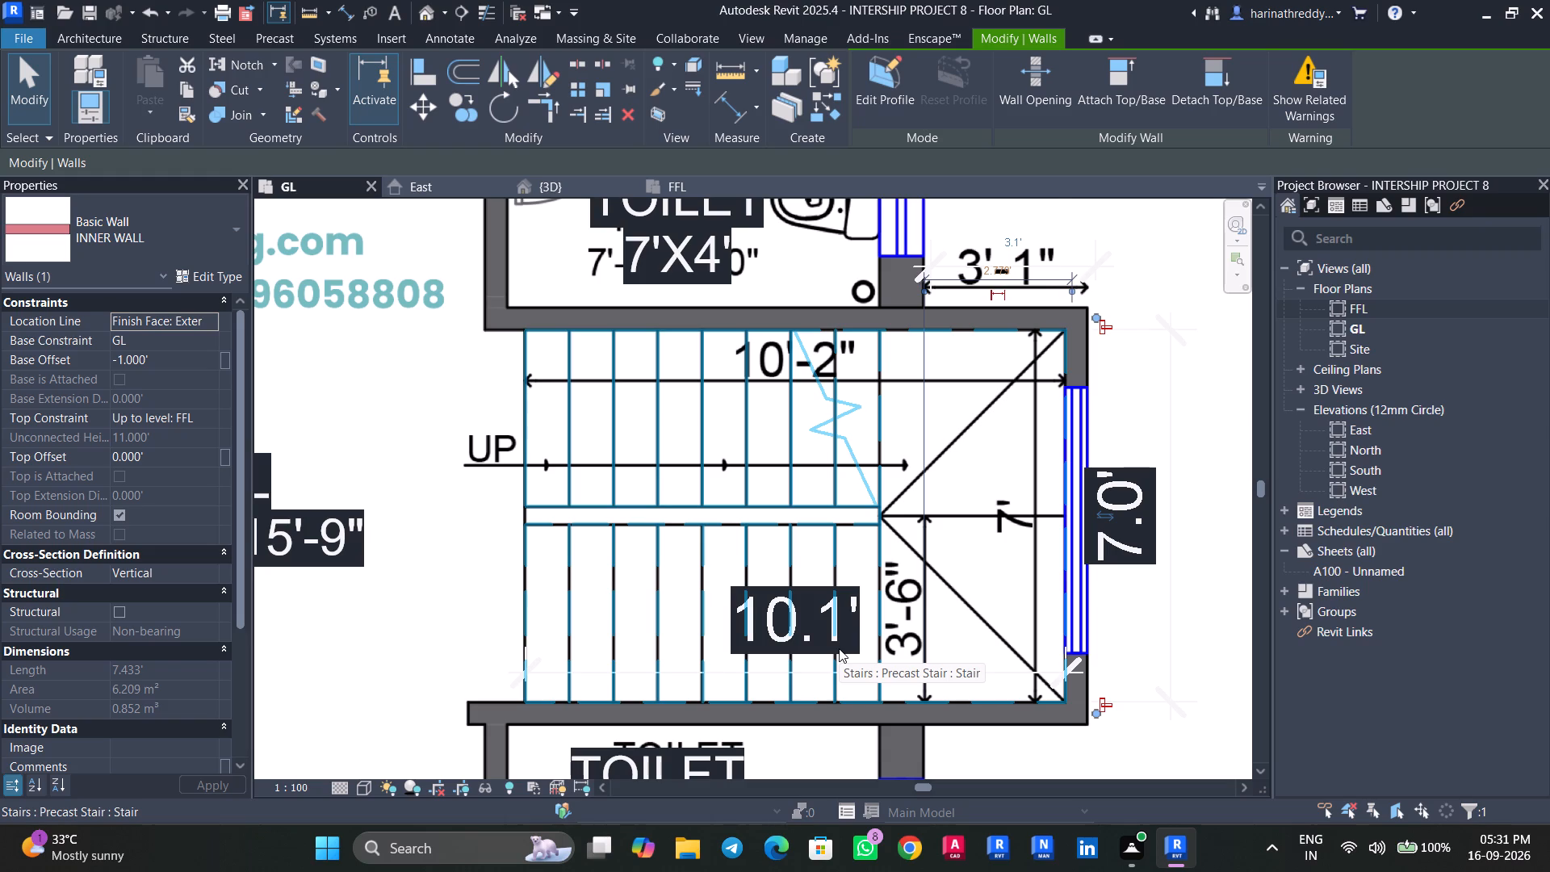
pyautogui.click(839, 648)
pyautogui.click(788, 649)
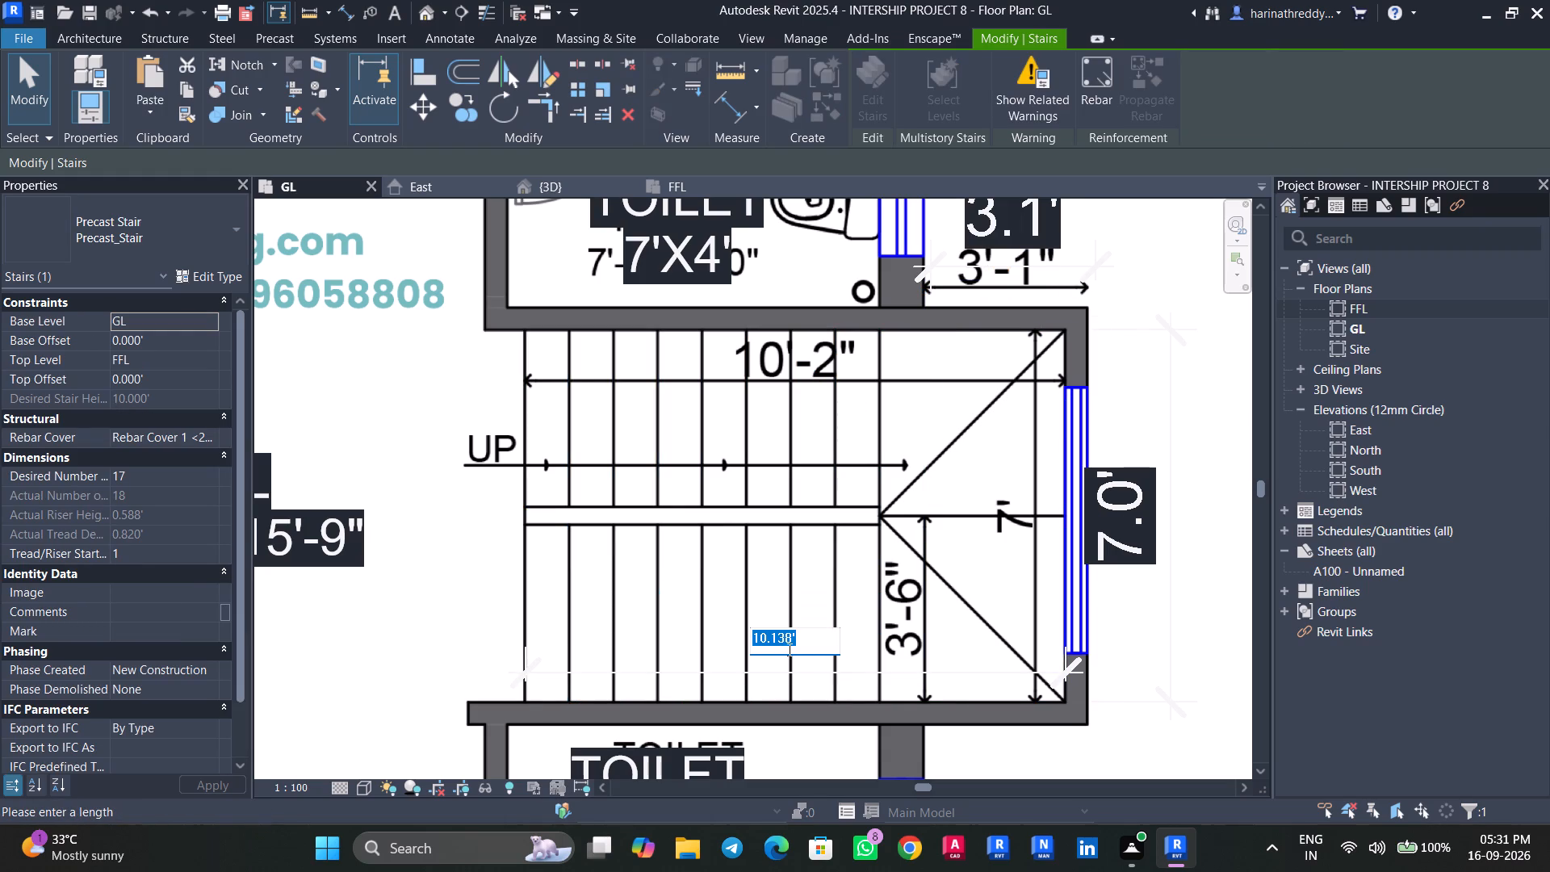
pyautogui.write('10.')
pyautogui.write("2'")
pyautogui.press('Return')
pyautogui.press('Escape')
pyautogui.press('Escape')
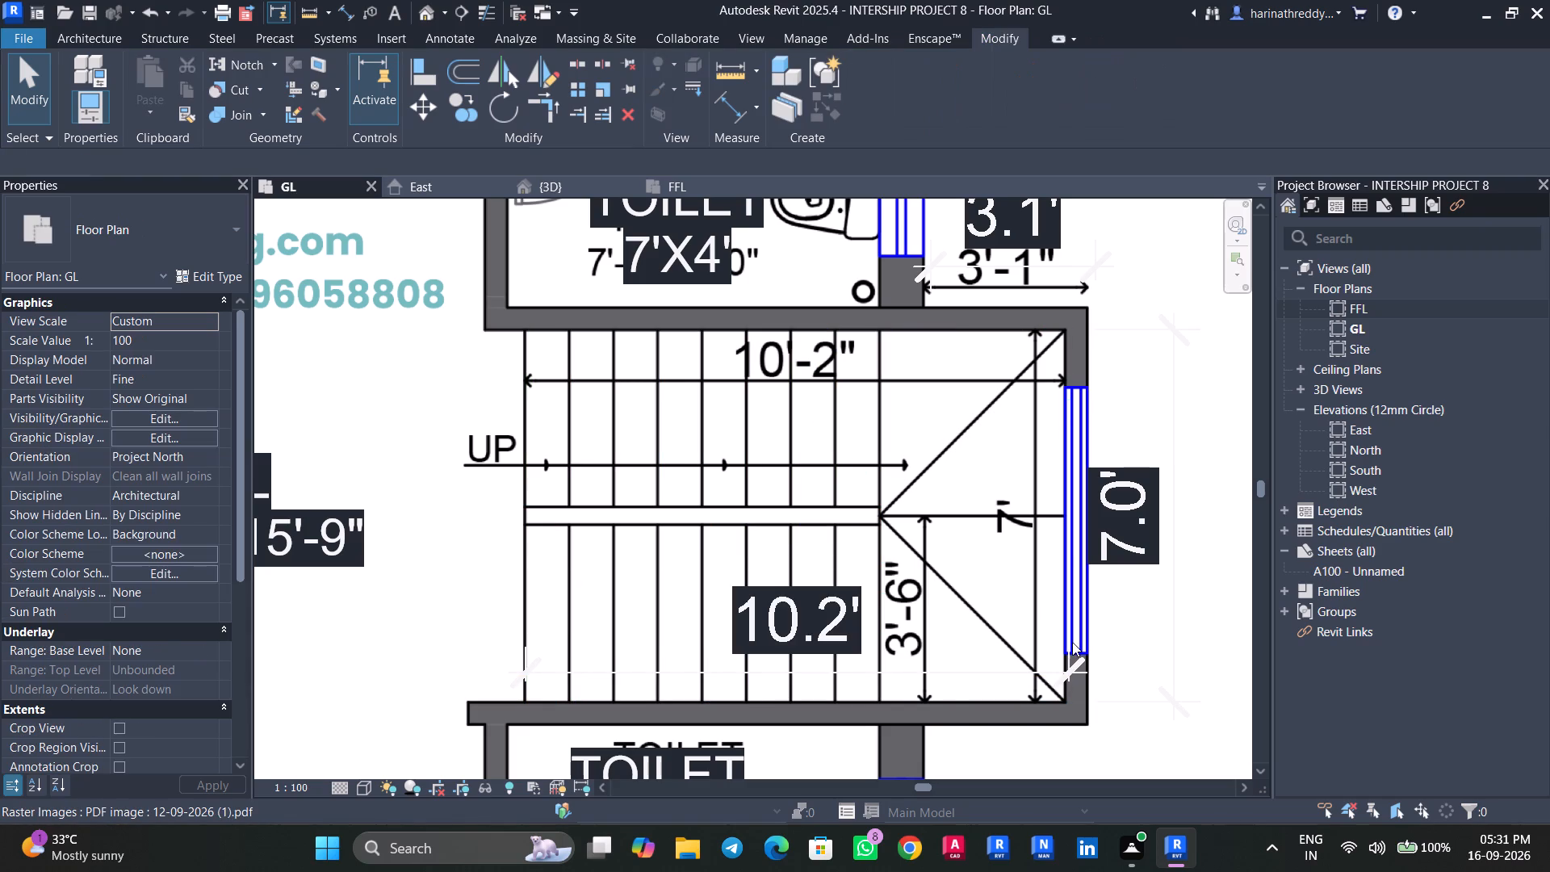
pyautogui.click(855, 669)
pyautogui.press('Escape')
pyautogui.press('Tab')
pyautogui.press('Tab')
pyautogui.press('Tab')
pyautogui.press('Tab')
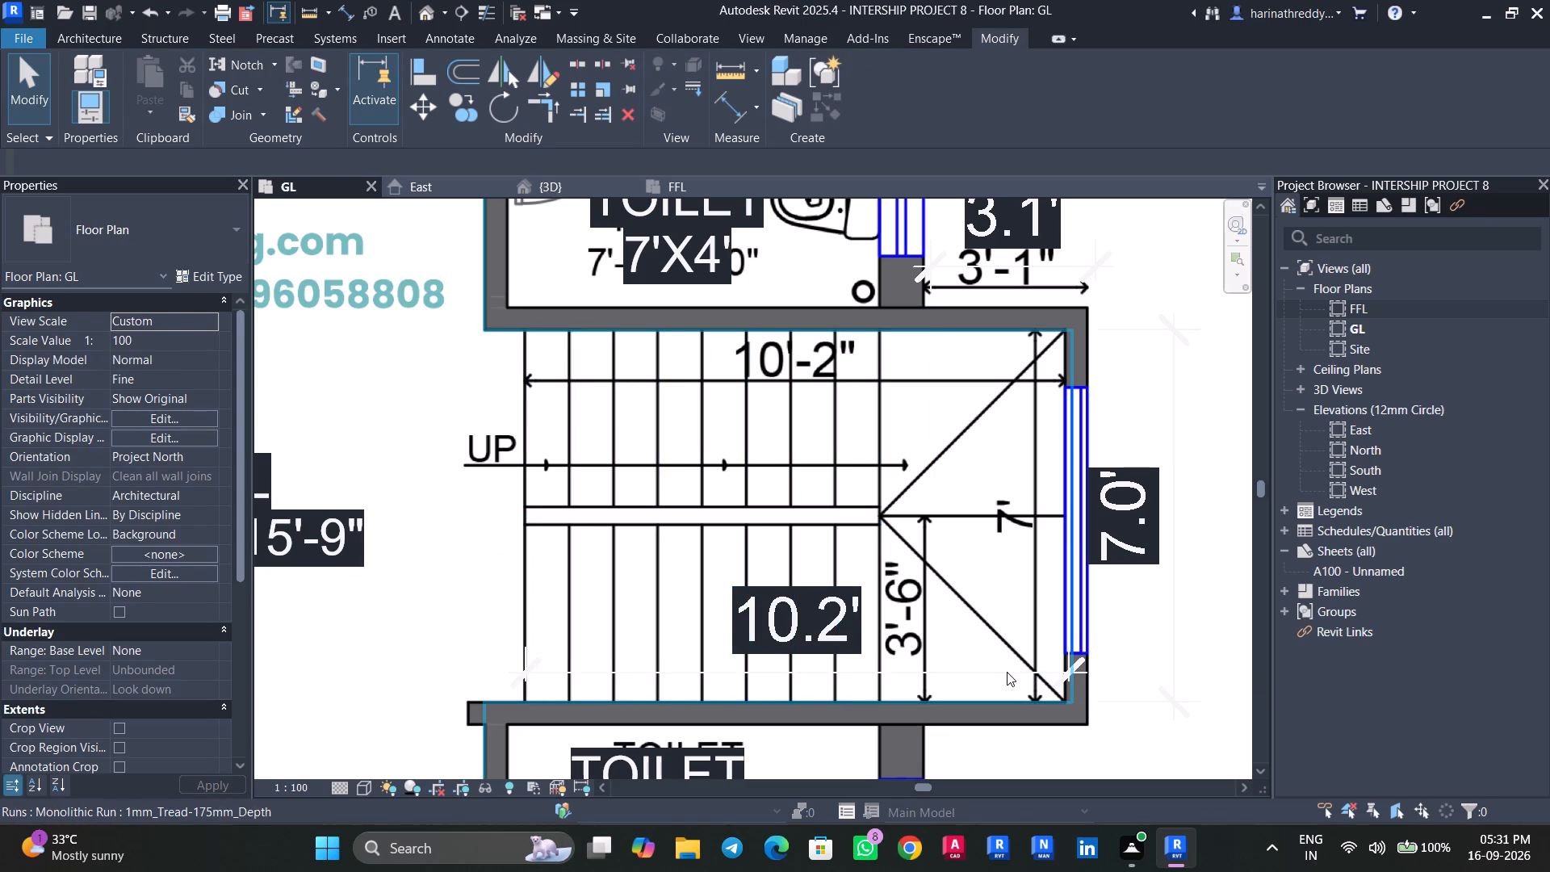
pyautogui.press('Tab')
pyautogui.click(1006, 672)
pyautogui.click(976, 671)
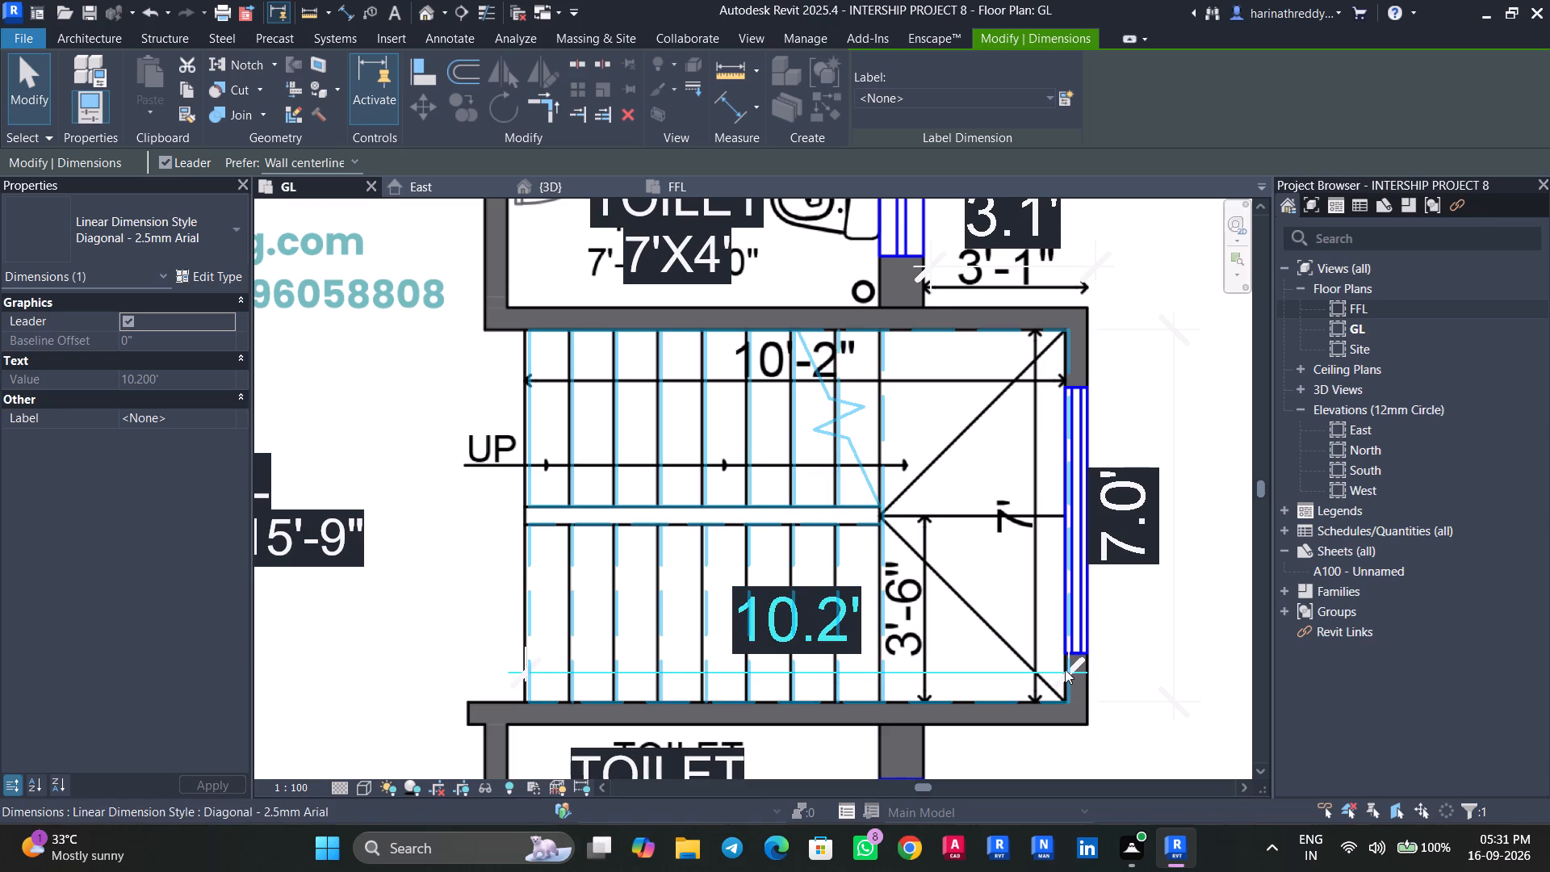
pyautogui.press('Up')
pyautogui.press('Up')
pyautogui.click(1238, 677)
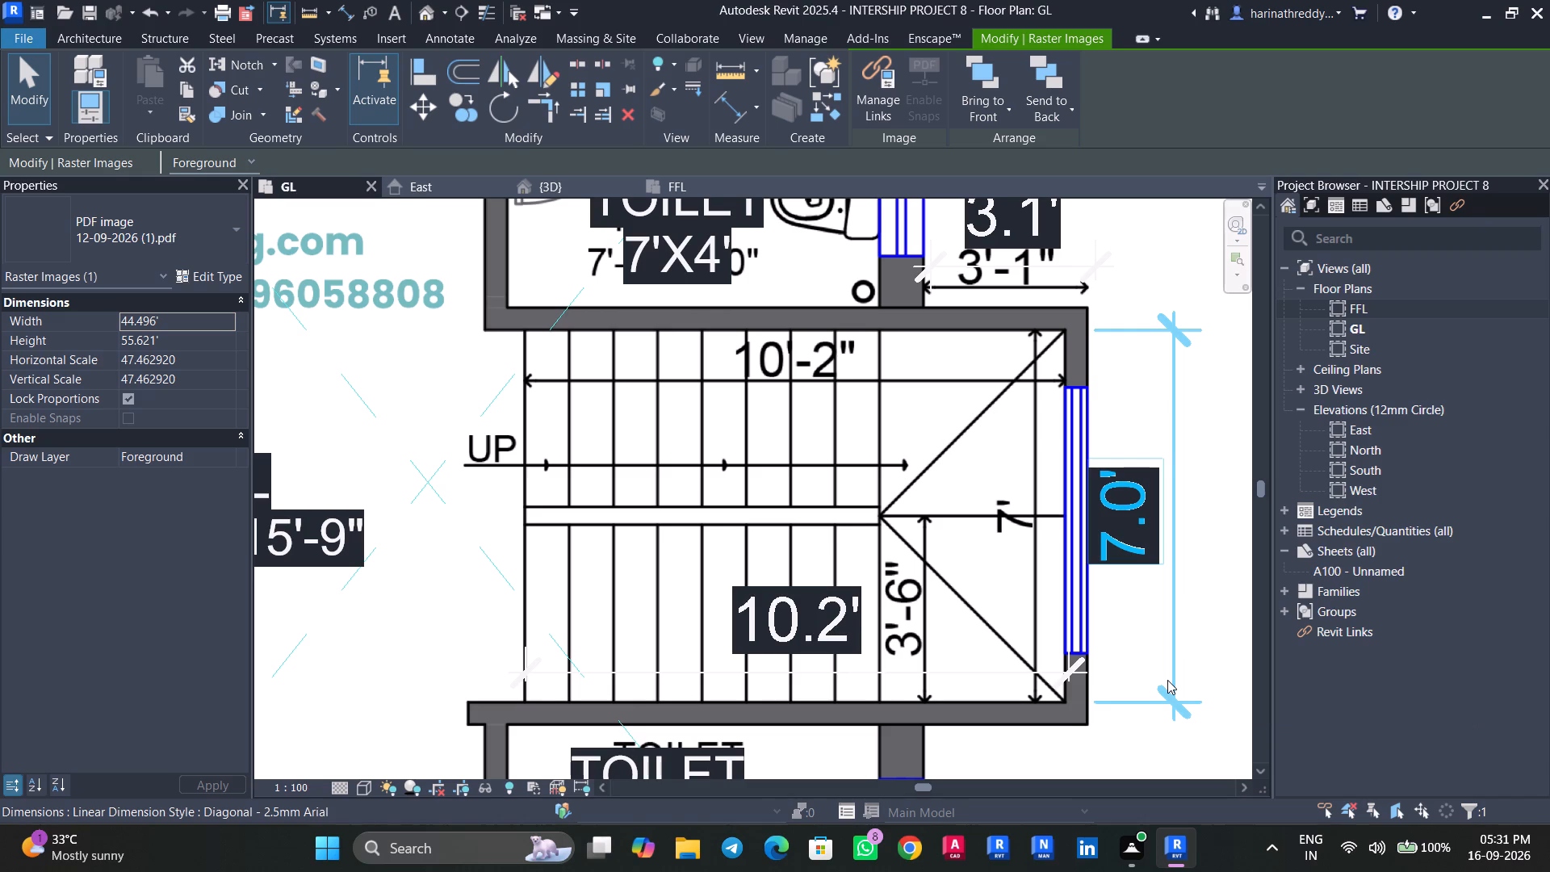
# Add an aligned dimension across the house's full width, between the side exterior walls' outer faces, placed along the printed 20' line.
pyautogui.scroll(-9, 580, 390)
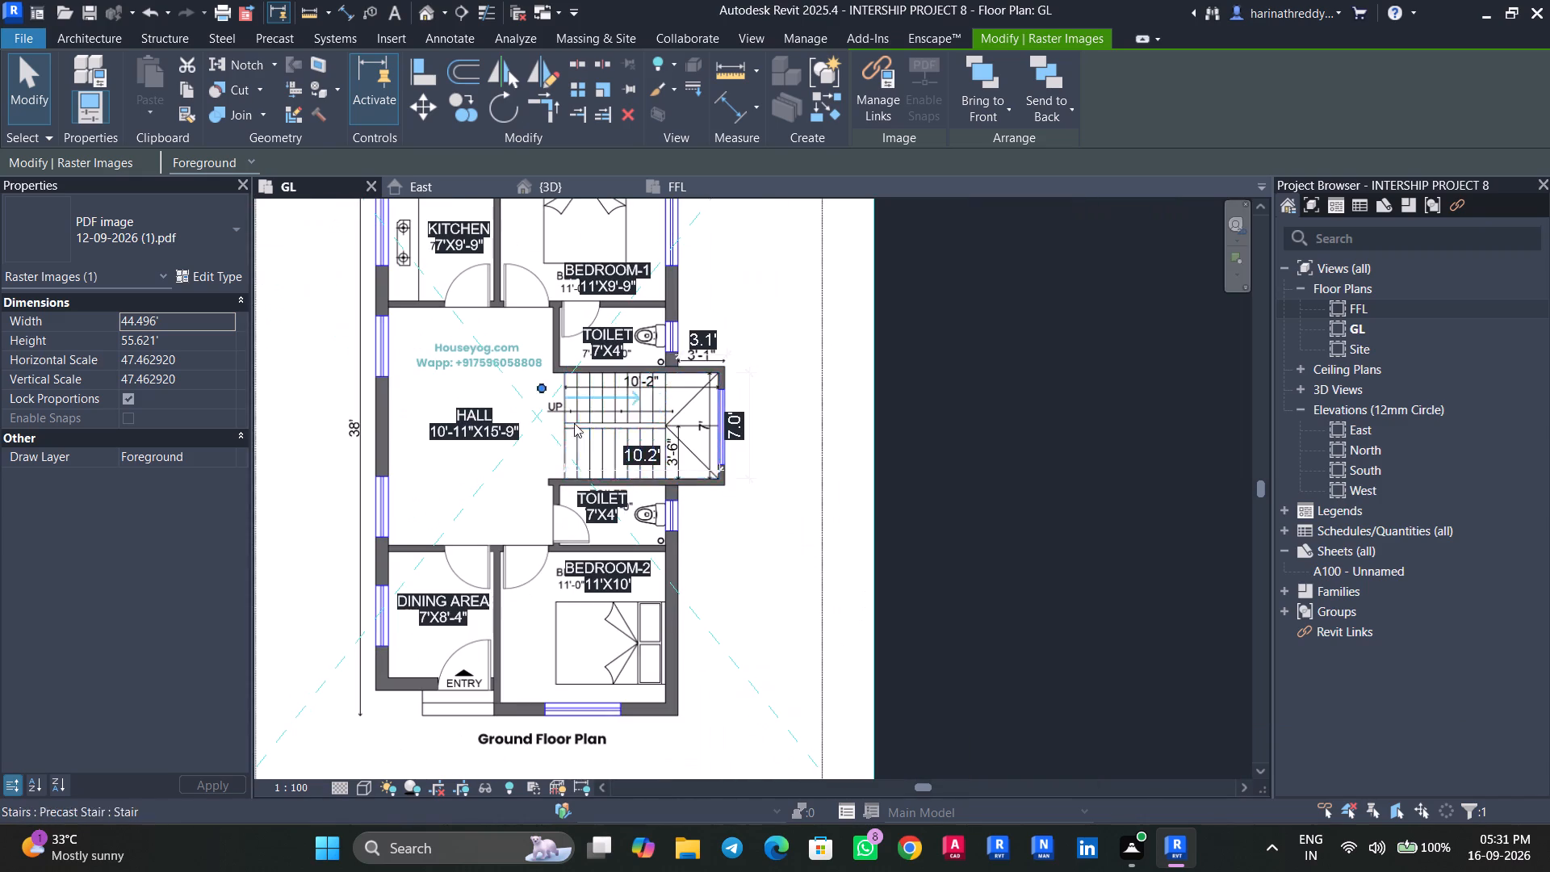
pyautogui.moveTo(970, 551); pyautogui.dragTo(1028, 631, button='middle')
pyautogui.press('d')
pyautogui.press('i')
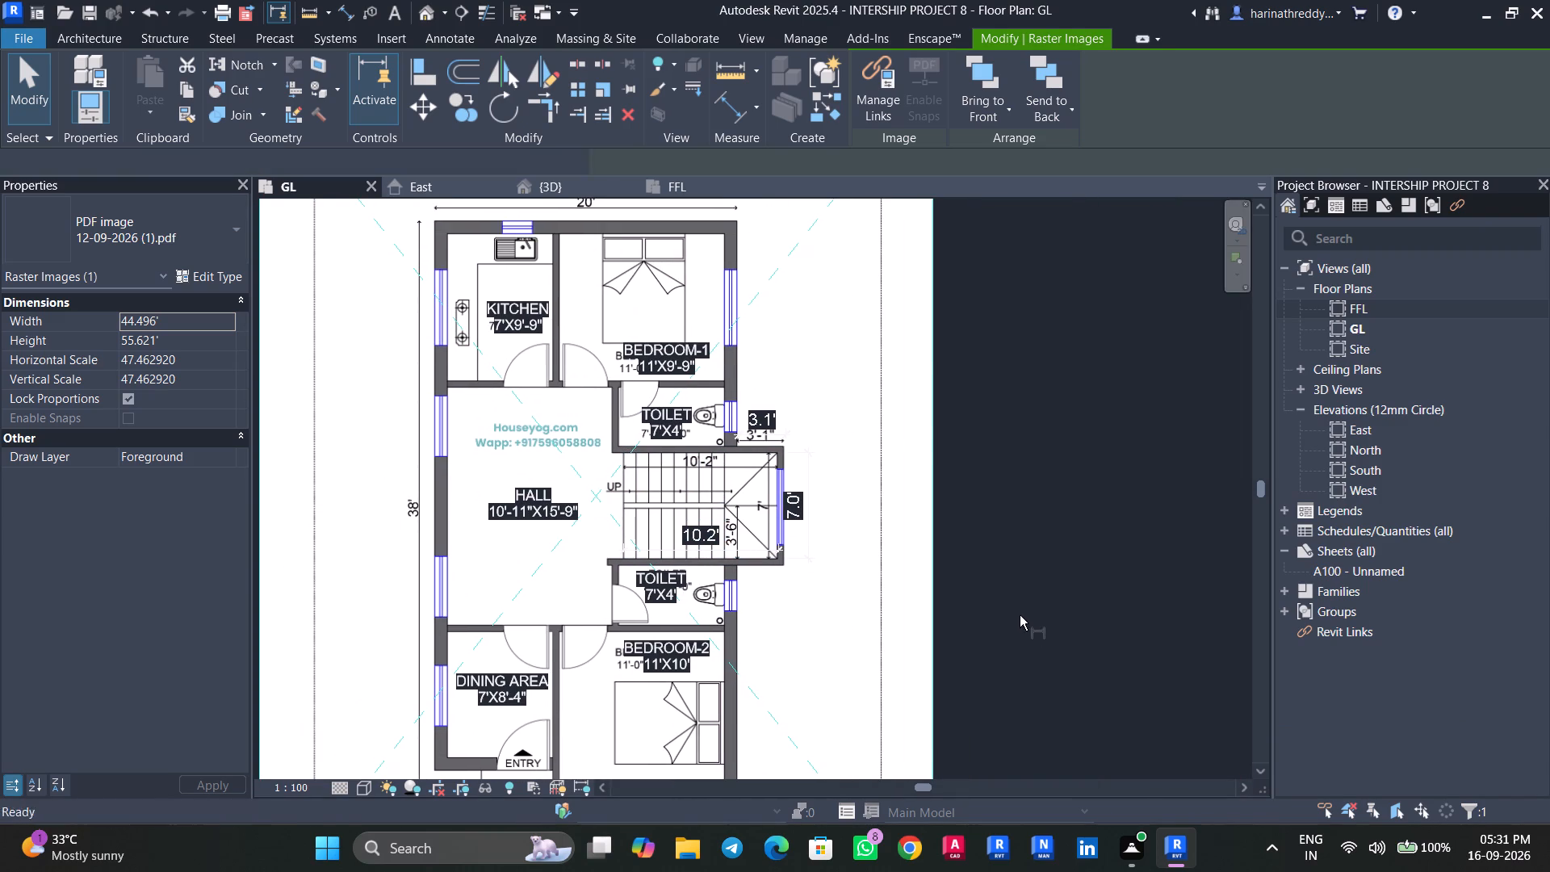
pyautogui.scroll(5, 478, 226)
pyautogui.moveTo(421, 237); pyautogui.dragTo(471, 518, button='middle')
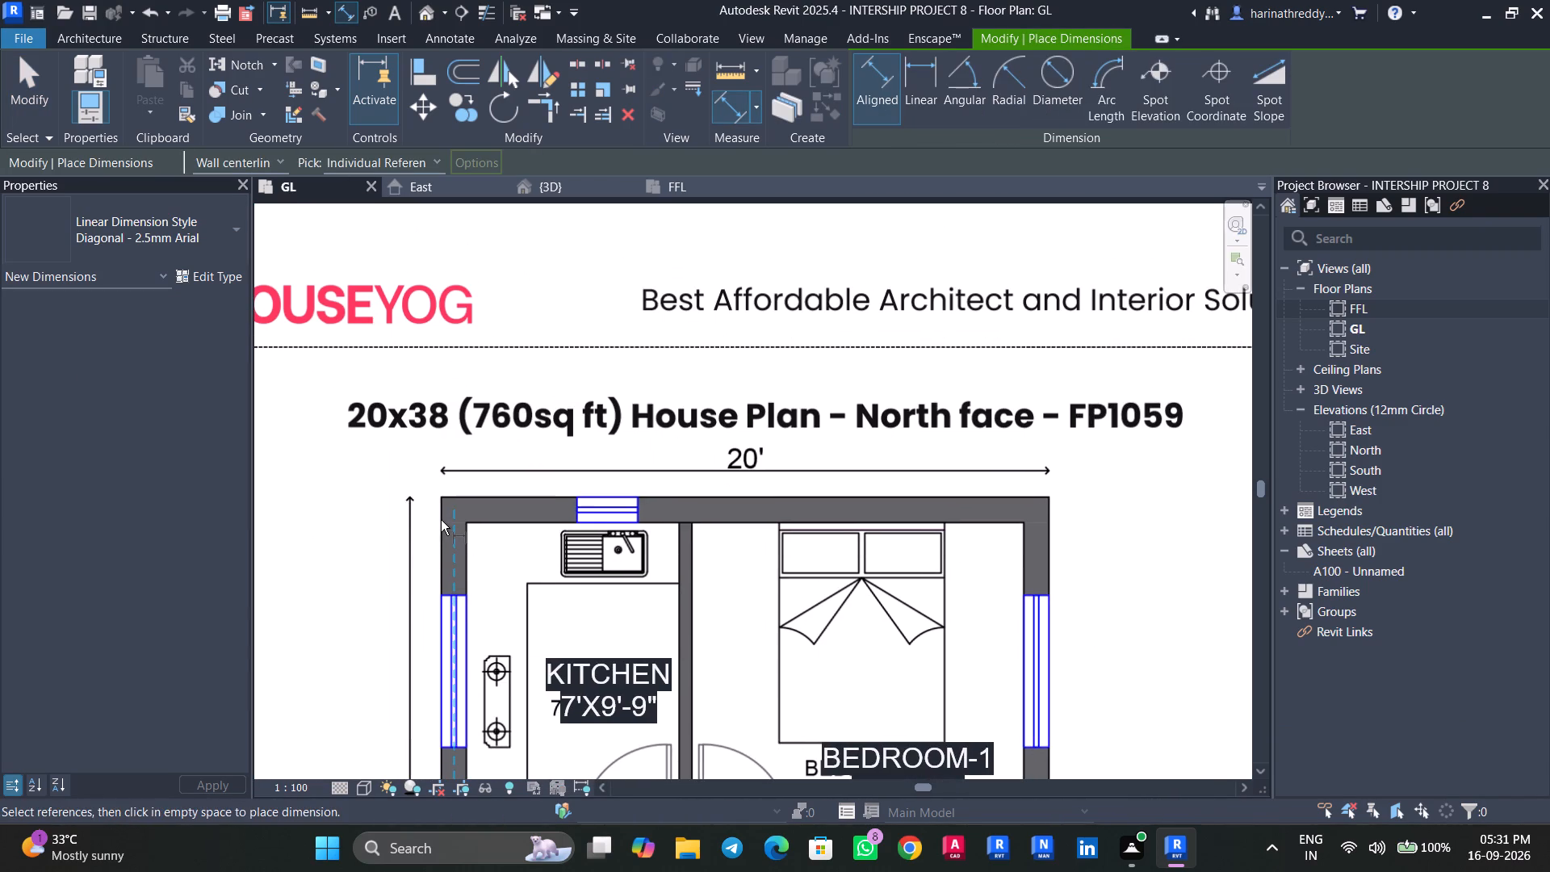
pyautogui.press('Tab')
pyautogui.press('Tab')
pyautogui.click(440, 519)
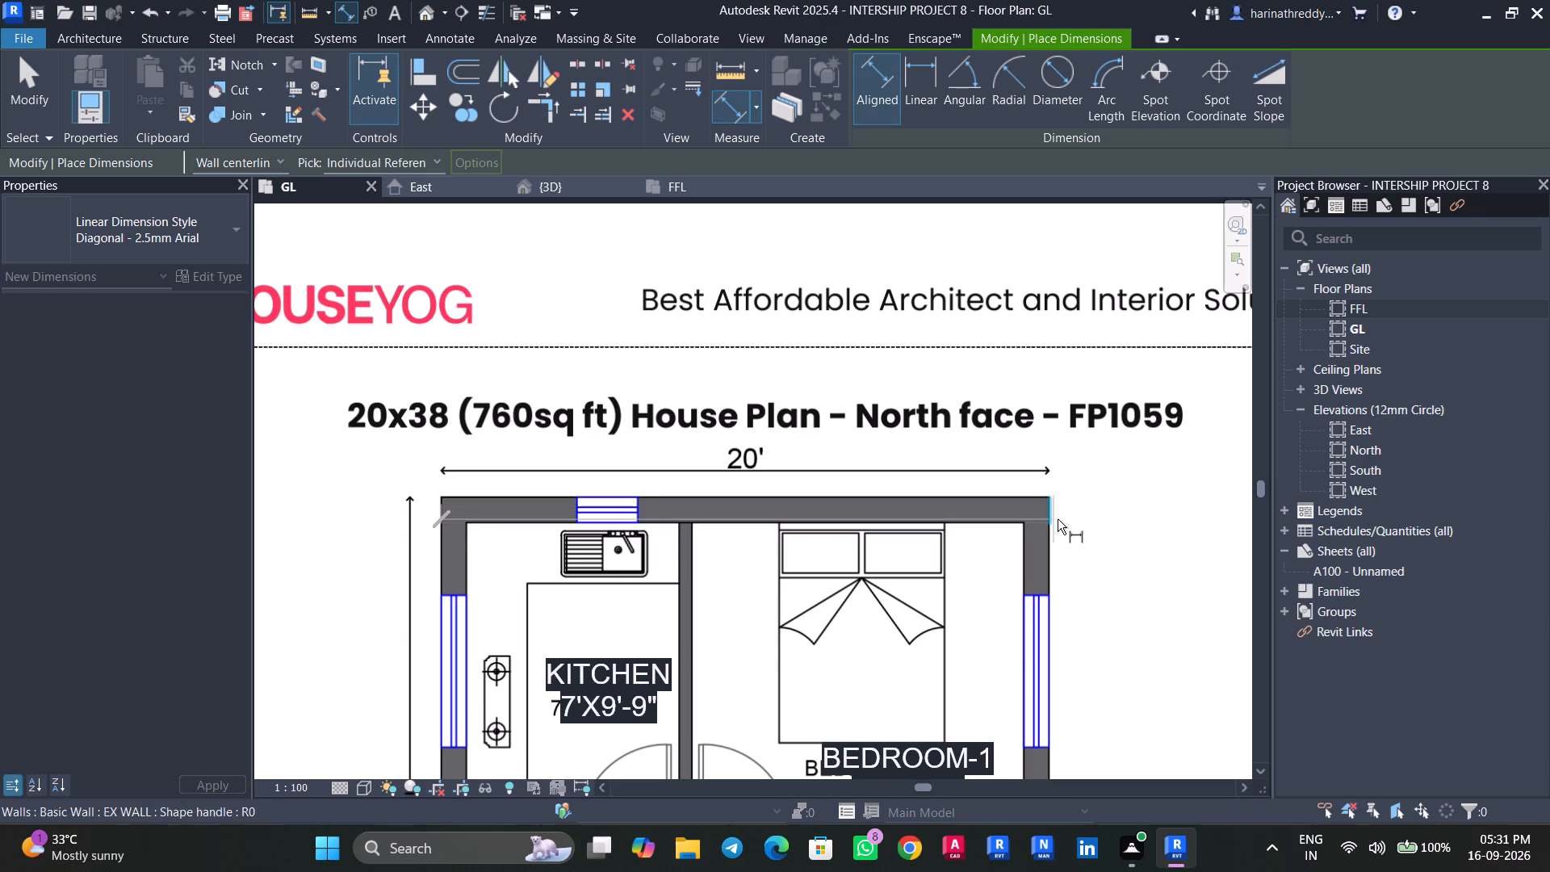
pyautogui.click(1047, 527)
pyautogui.click(1111, 476)
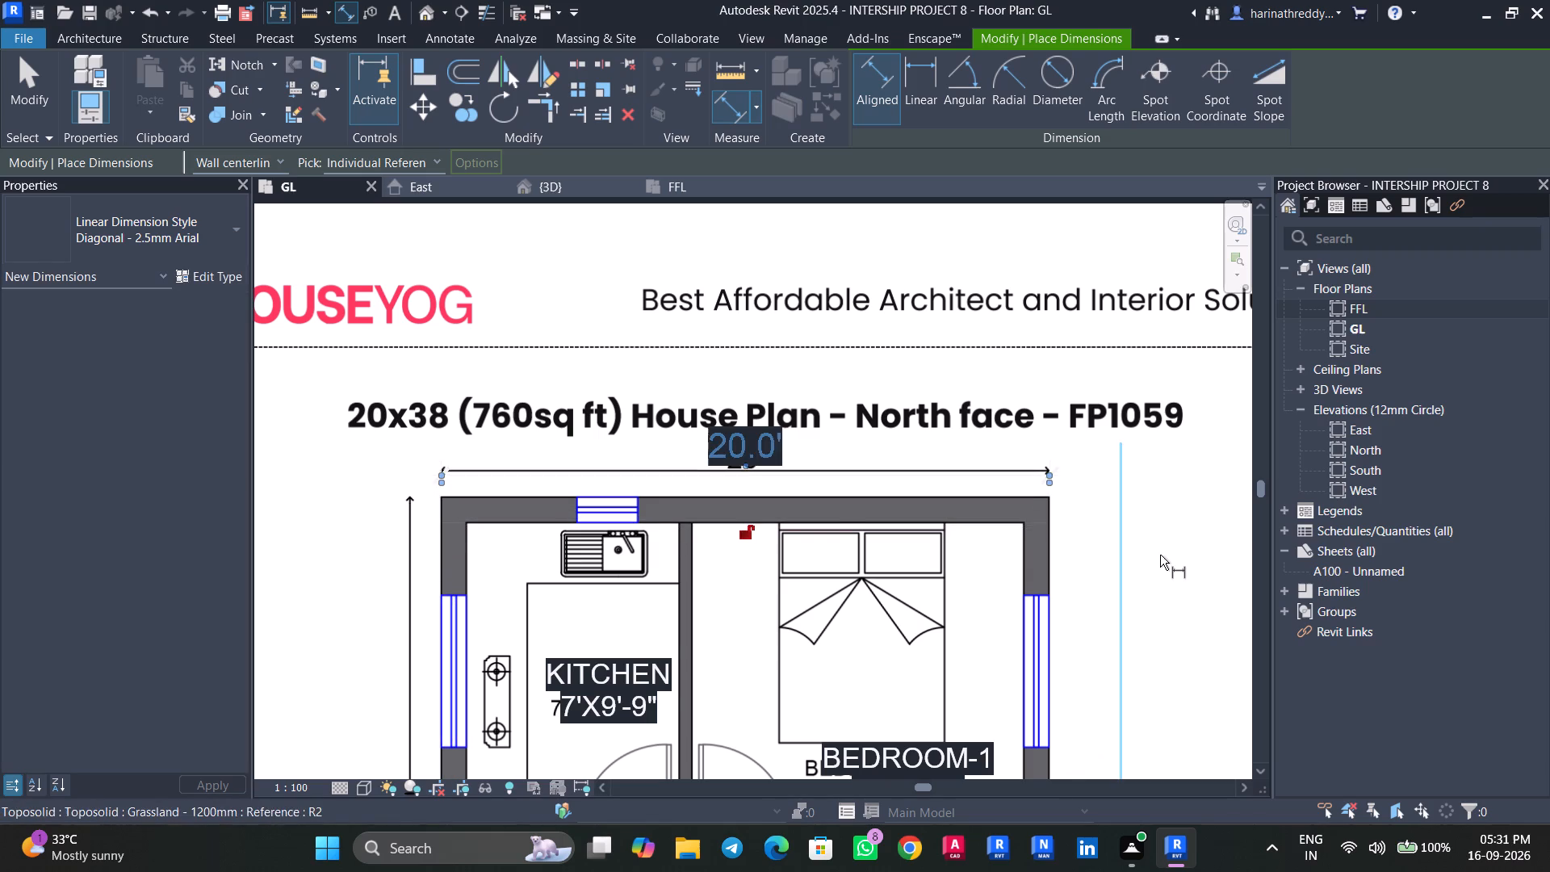
# Add an aligned dimension for the house's full length, from the kitchen-side exterior wall's outer face to Bedroom-2's, placed outside the printed 38' line.
pyautogui.scroll(1, 1158, 543)
pyautogui.scroll(-5, 1158, 543)
pyautogui.moveTo(1154, 564); pyautogui.dragTo(1040, 118, button='middle')
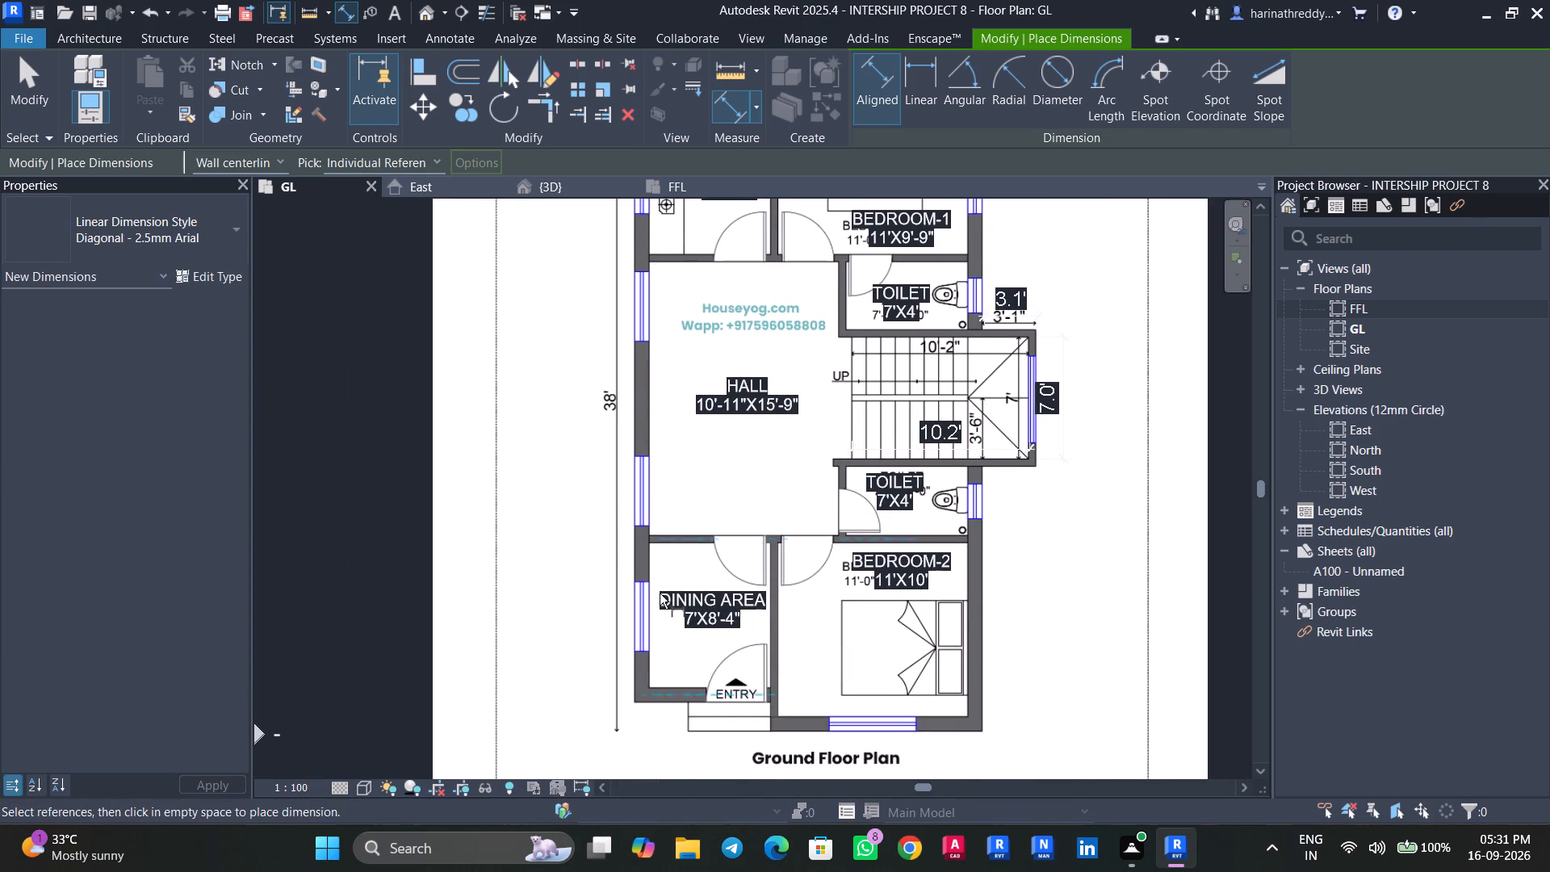
pyautogui.moveTo(777, 422); pyautogui.dragTo(794, 712, button='middle')
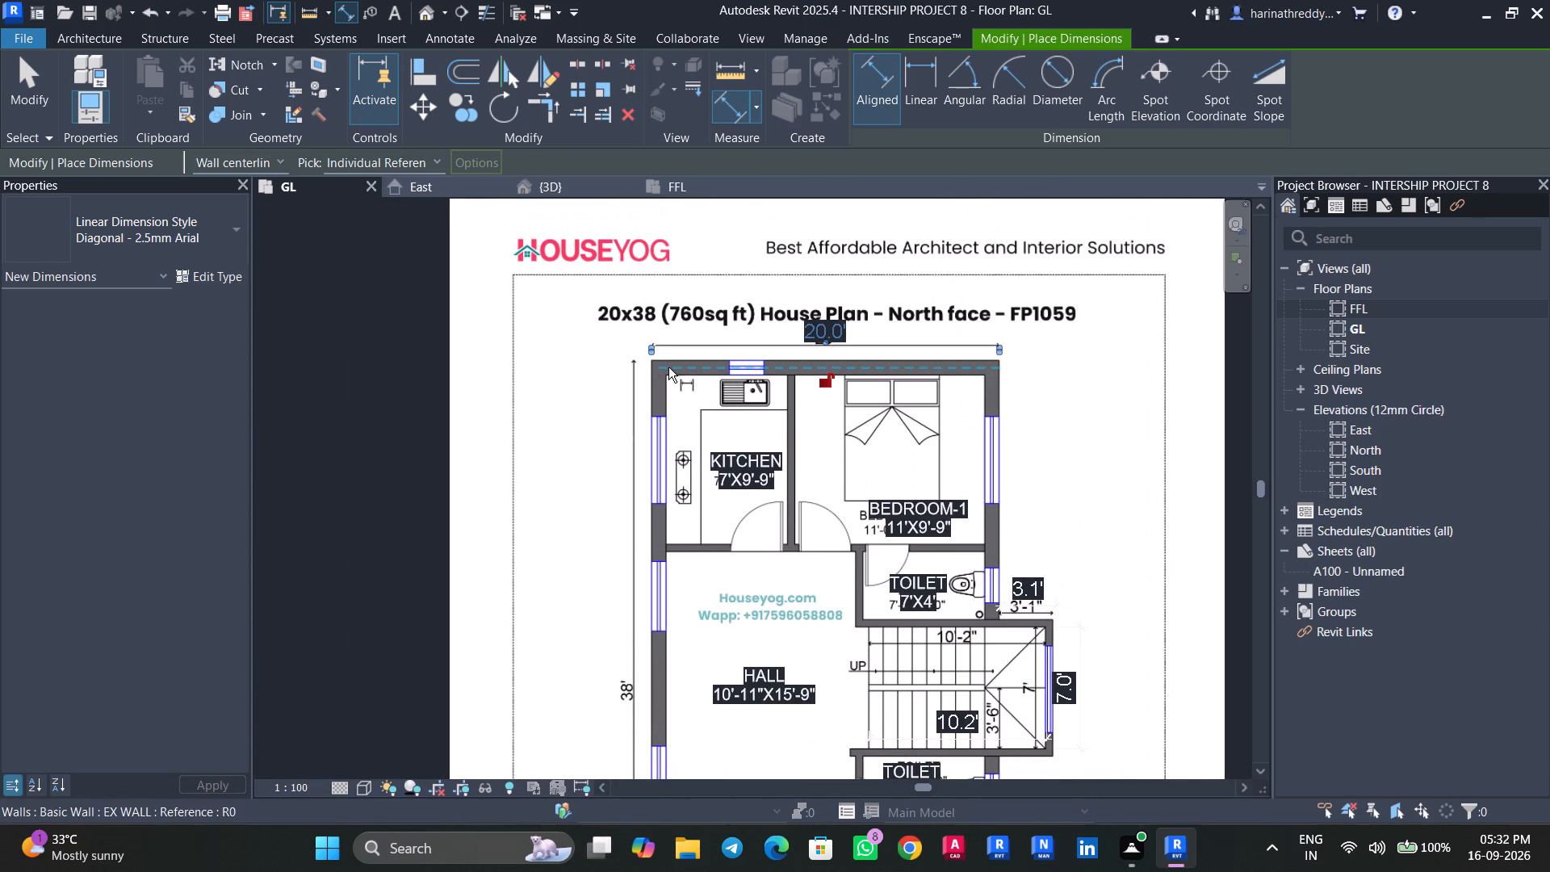
pyautogui.scroll(5, 668, 367)
pyautogui.press('Tab')
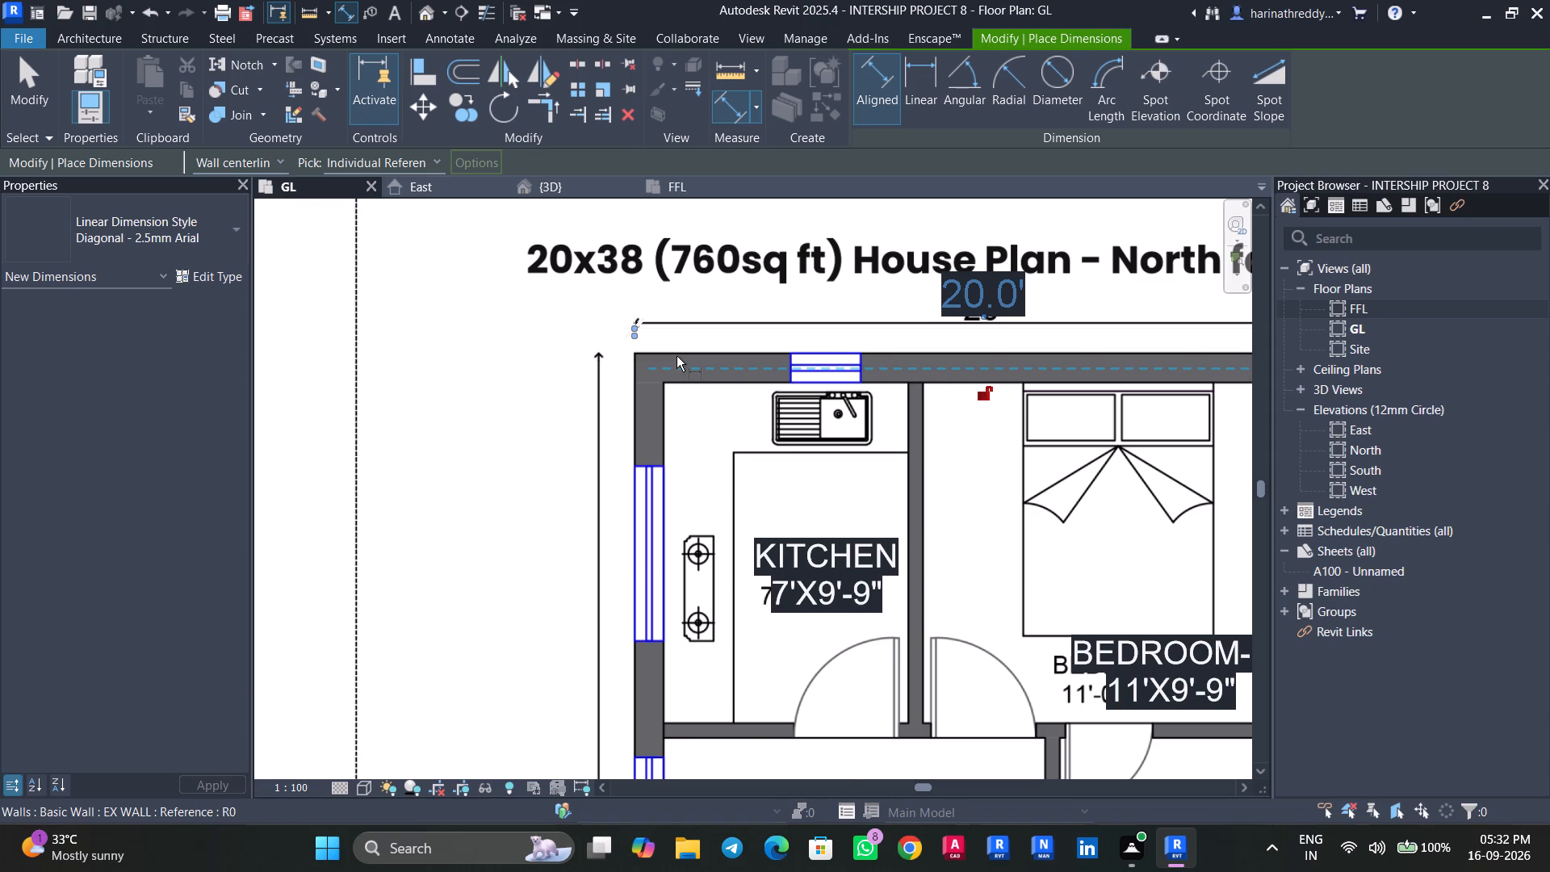
pyautogui.click(677, 356)
pyautogui.scroll(-7, 803, 568)
pyautogui.scroll(1, 801, 564)
pyautogui.moveTo(825, 593); pyautogui.dragTo(783, 262, button='middle')
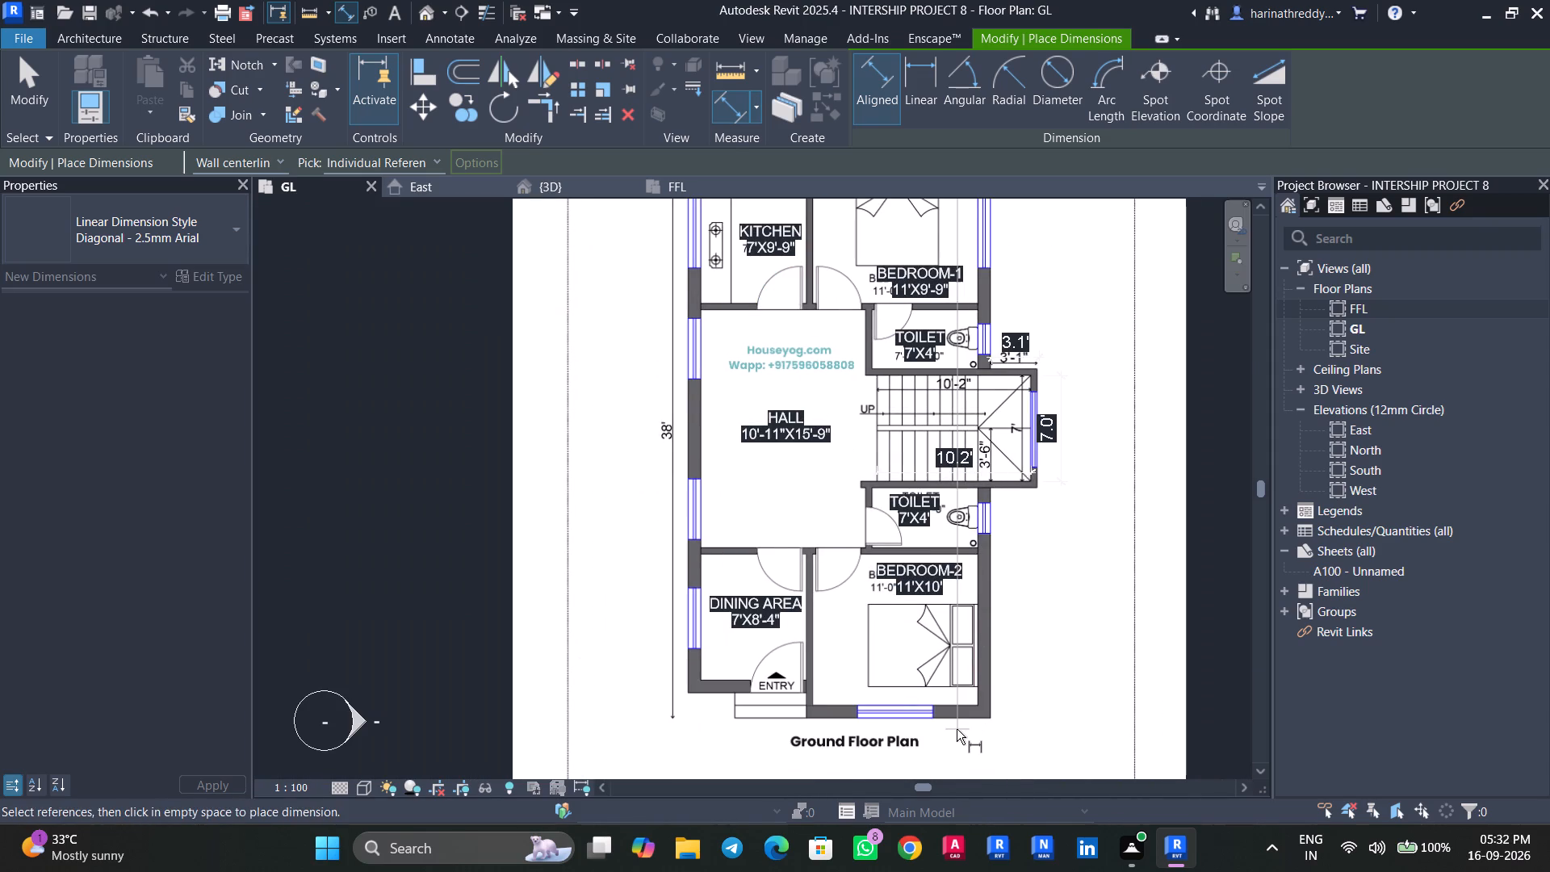
pyautogui.press('Tab')
pyautogui.click(959, 719)
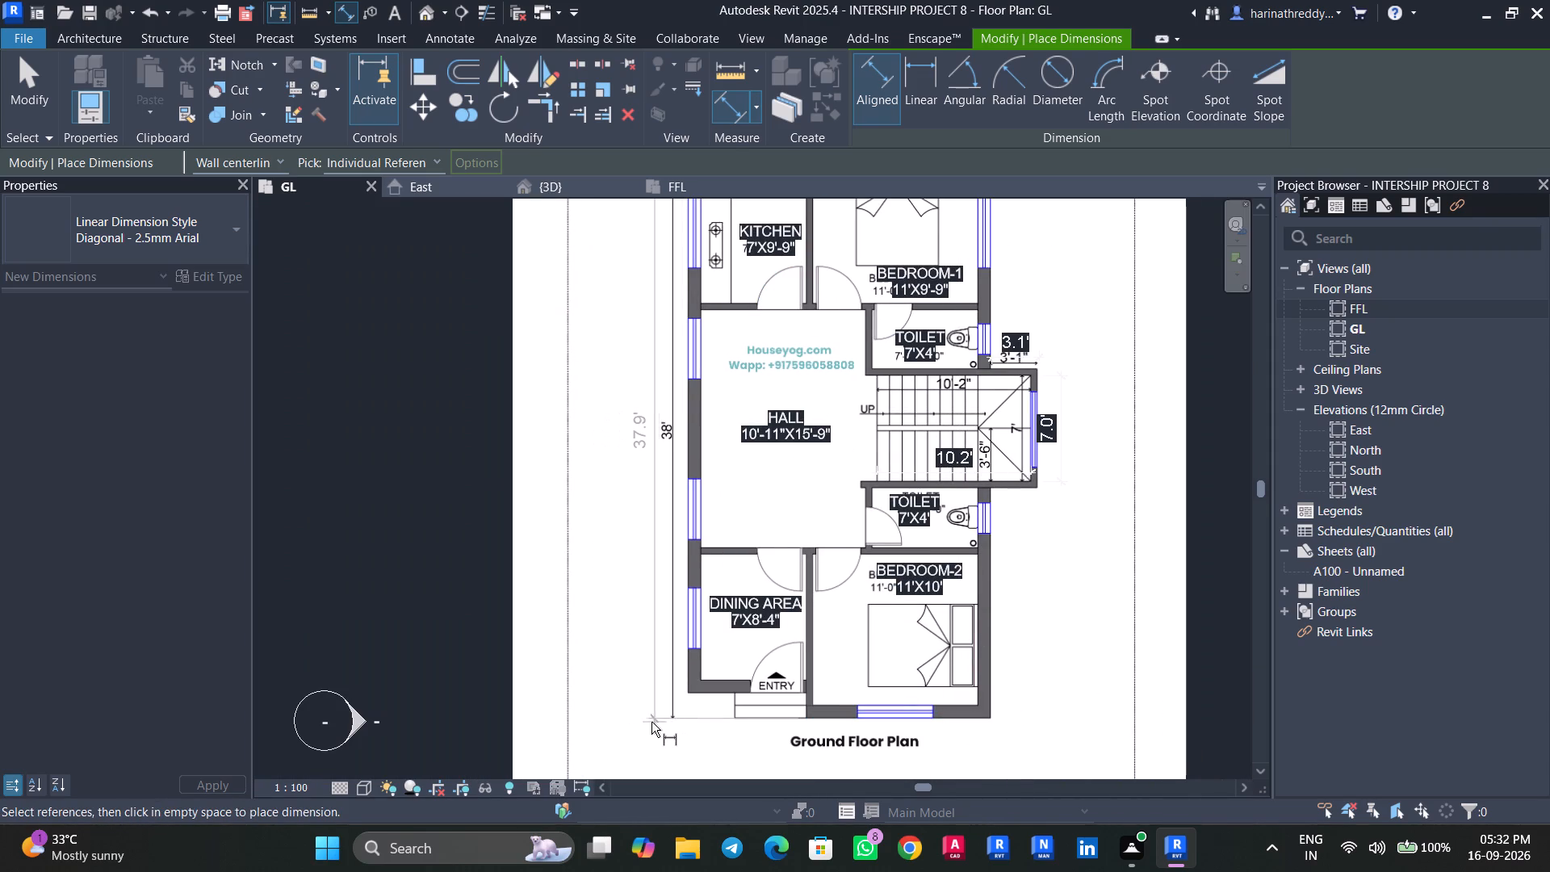
pyautogui.click(643, 721)
pyautogui.press('Escape')
pyautogui.press('Escape')
# Move Bedroom-2's end exterior wall by setting the overall house length dimension to 38'.
pyautogui.press('Tab')
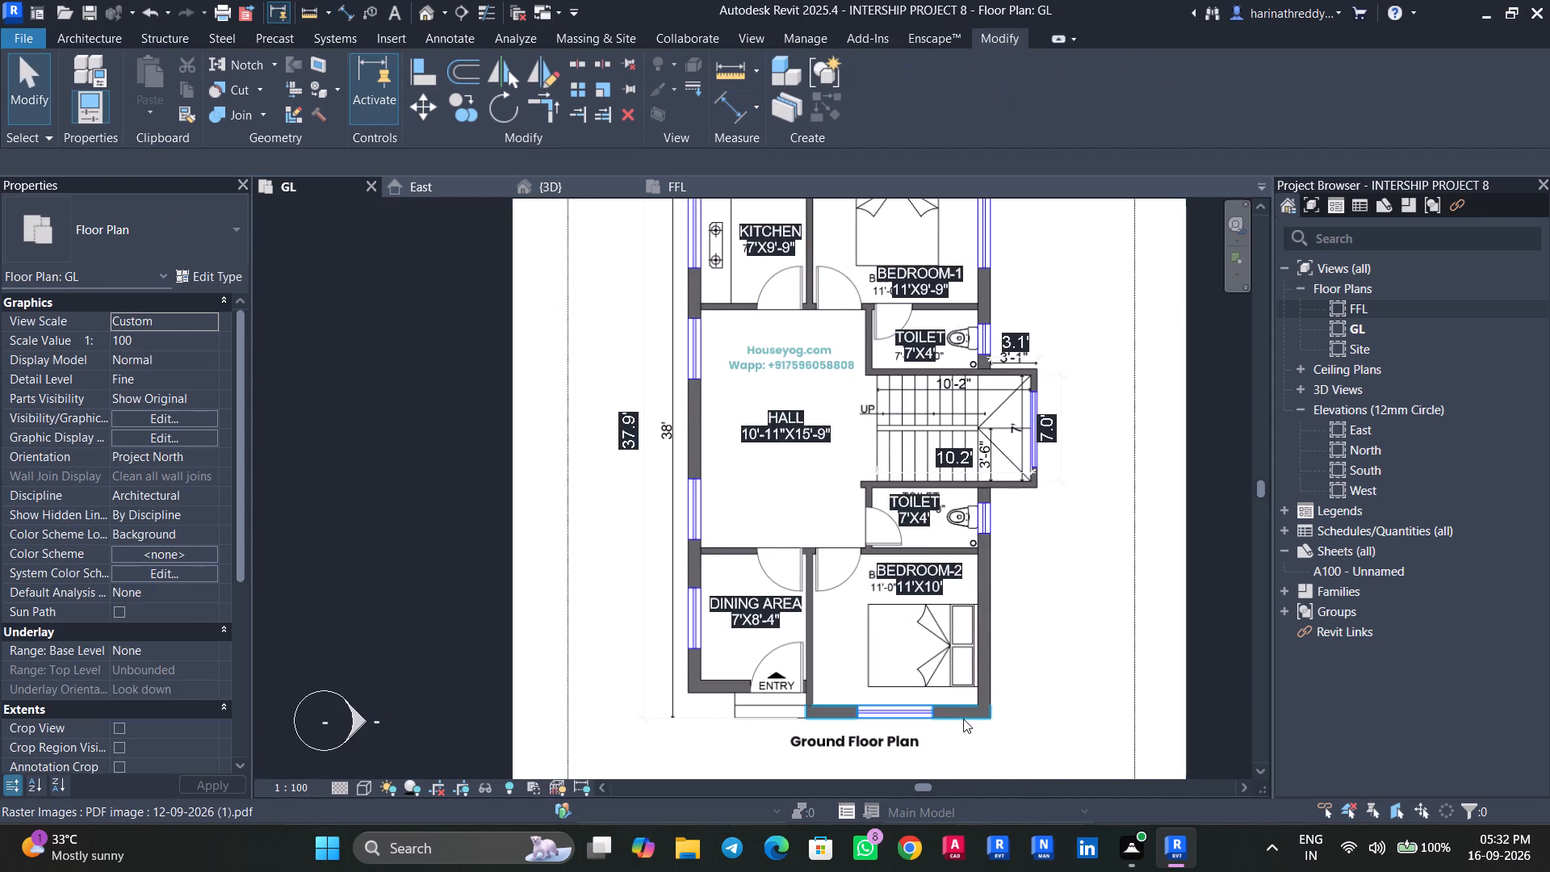
pyautogui.click(963, 719)
pyautogui.click(630, 437)
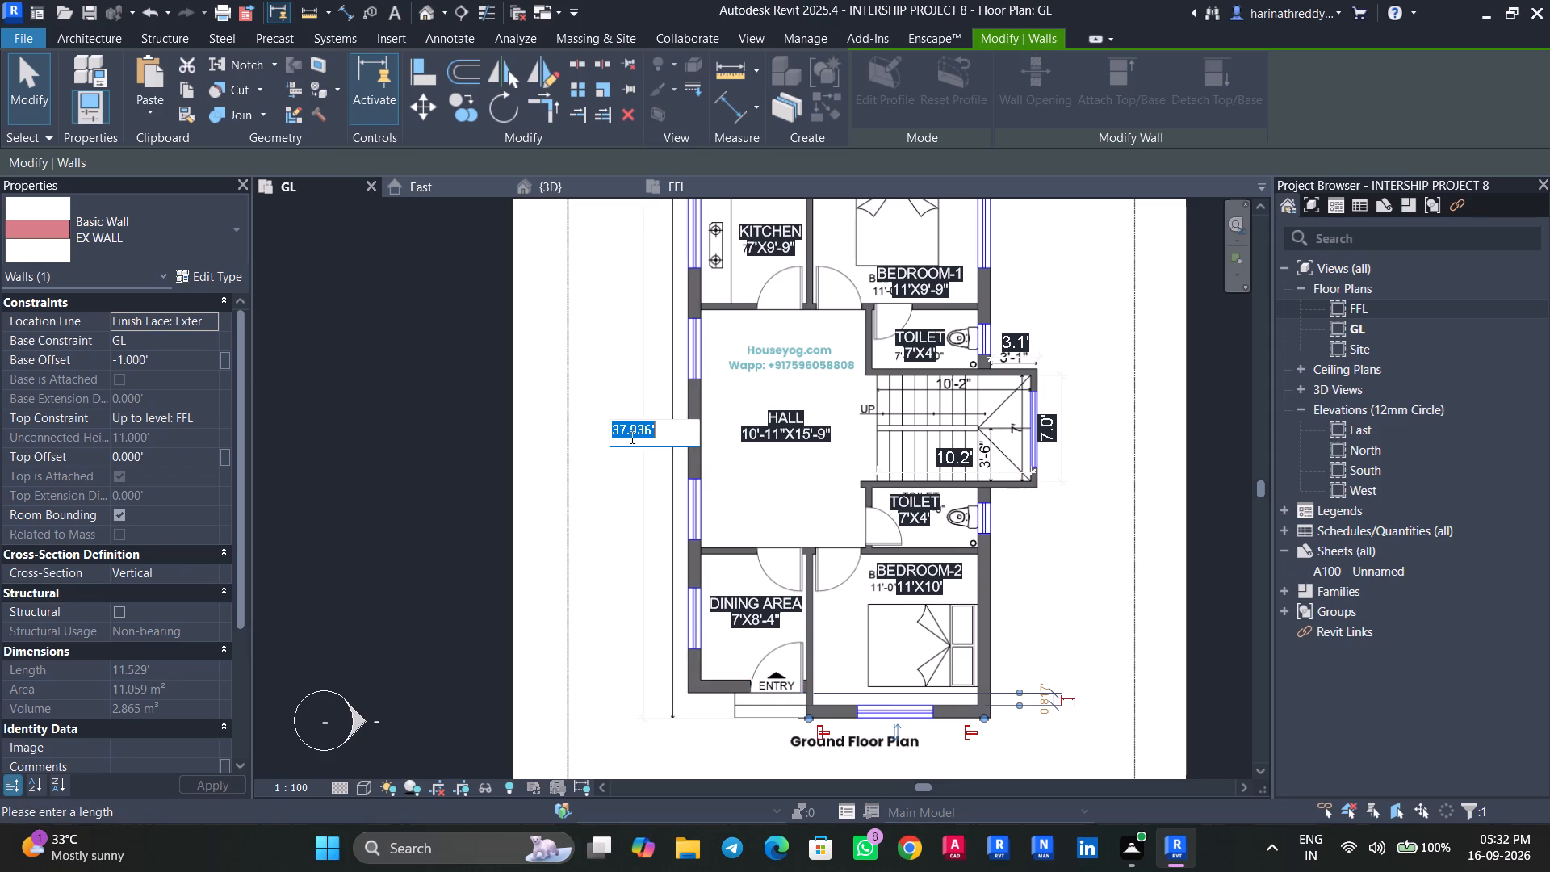
pyautogui.write("38'")
pyautogui.press('Return')
pyautogui.press('Escape')
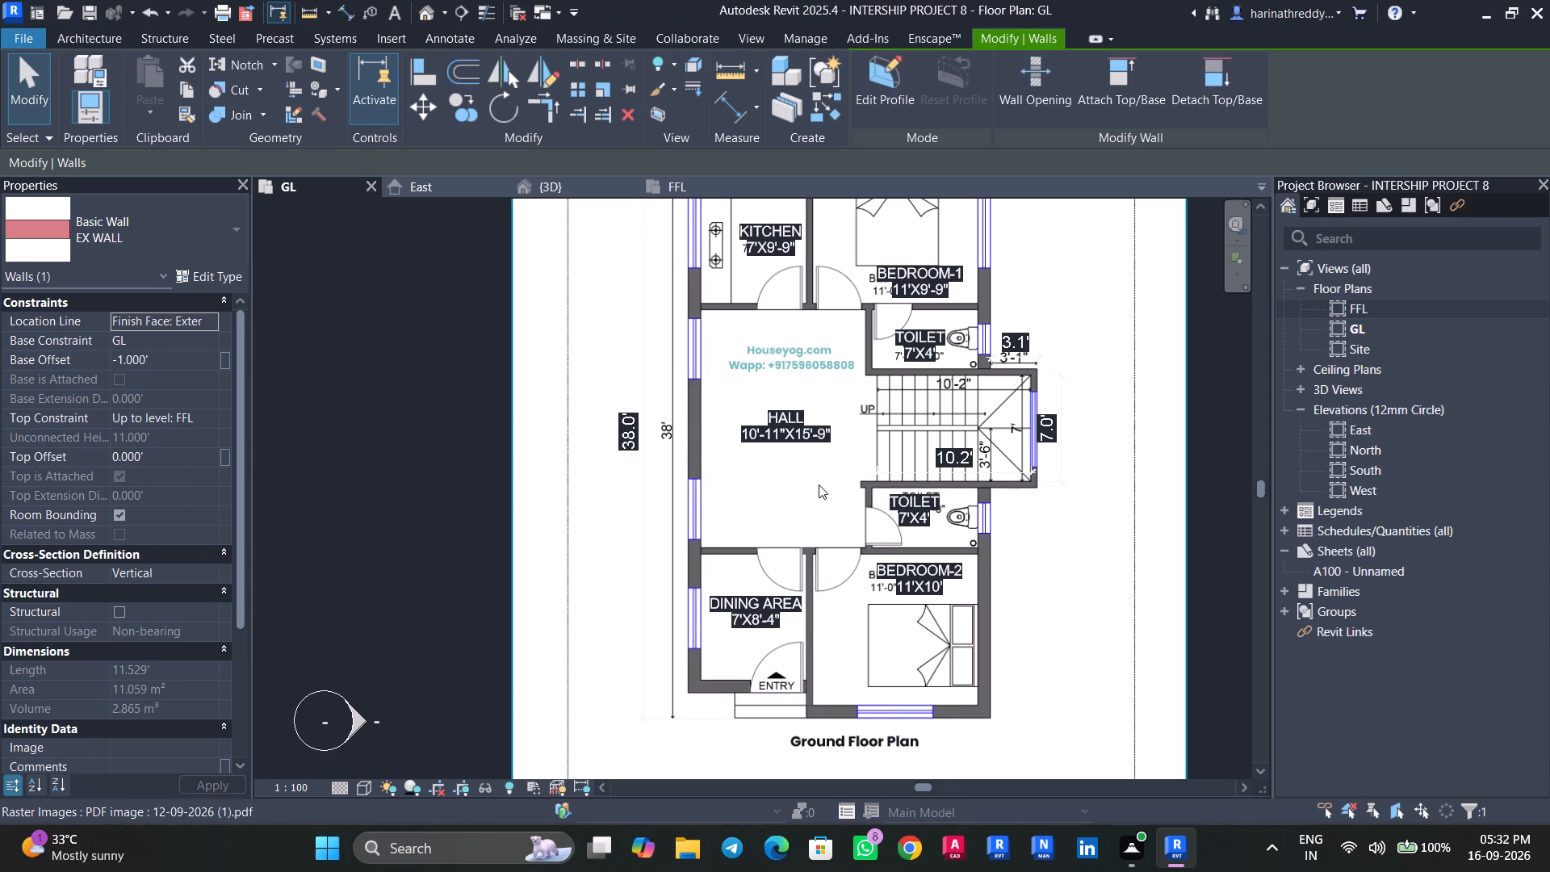
# Unload the linked floor plan PDF 12-09-2026 (1).pdf from the project.
pyautogui.scroll(-2, 1034, 589)
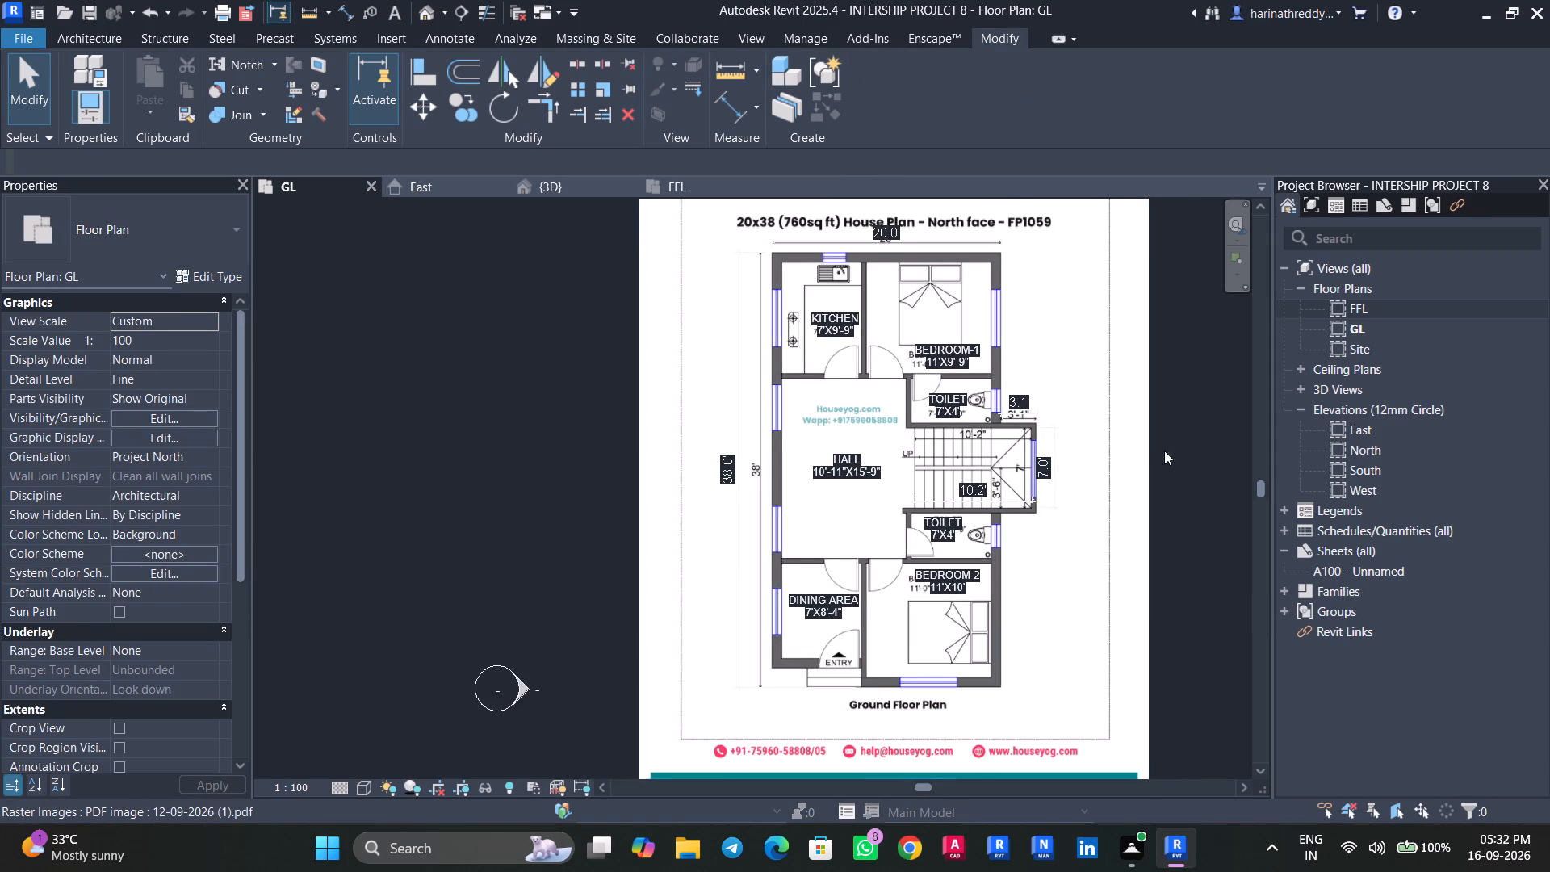
pyautogui.scroll(1, 1178, 450)
pyautogui.moveTo(1178, 450); pyautogui.dragTo(1122, 471, button='middle')
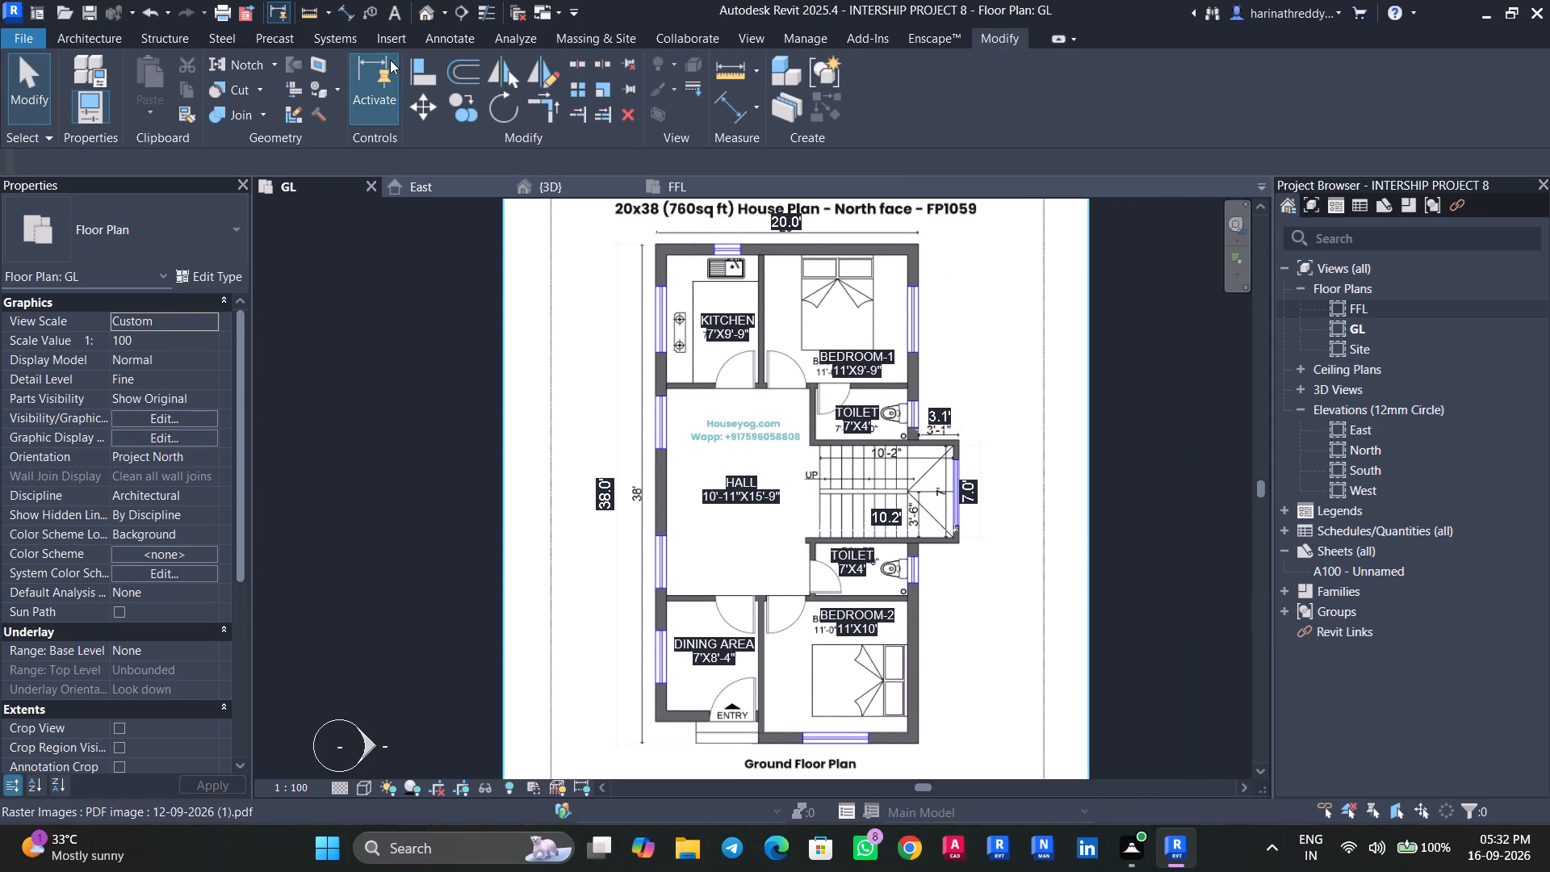
pyautogui.click(405, 36)
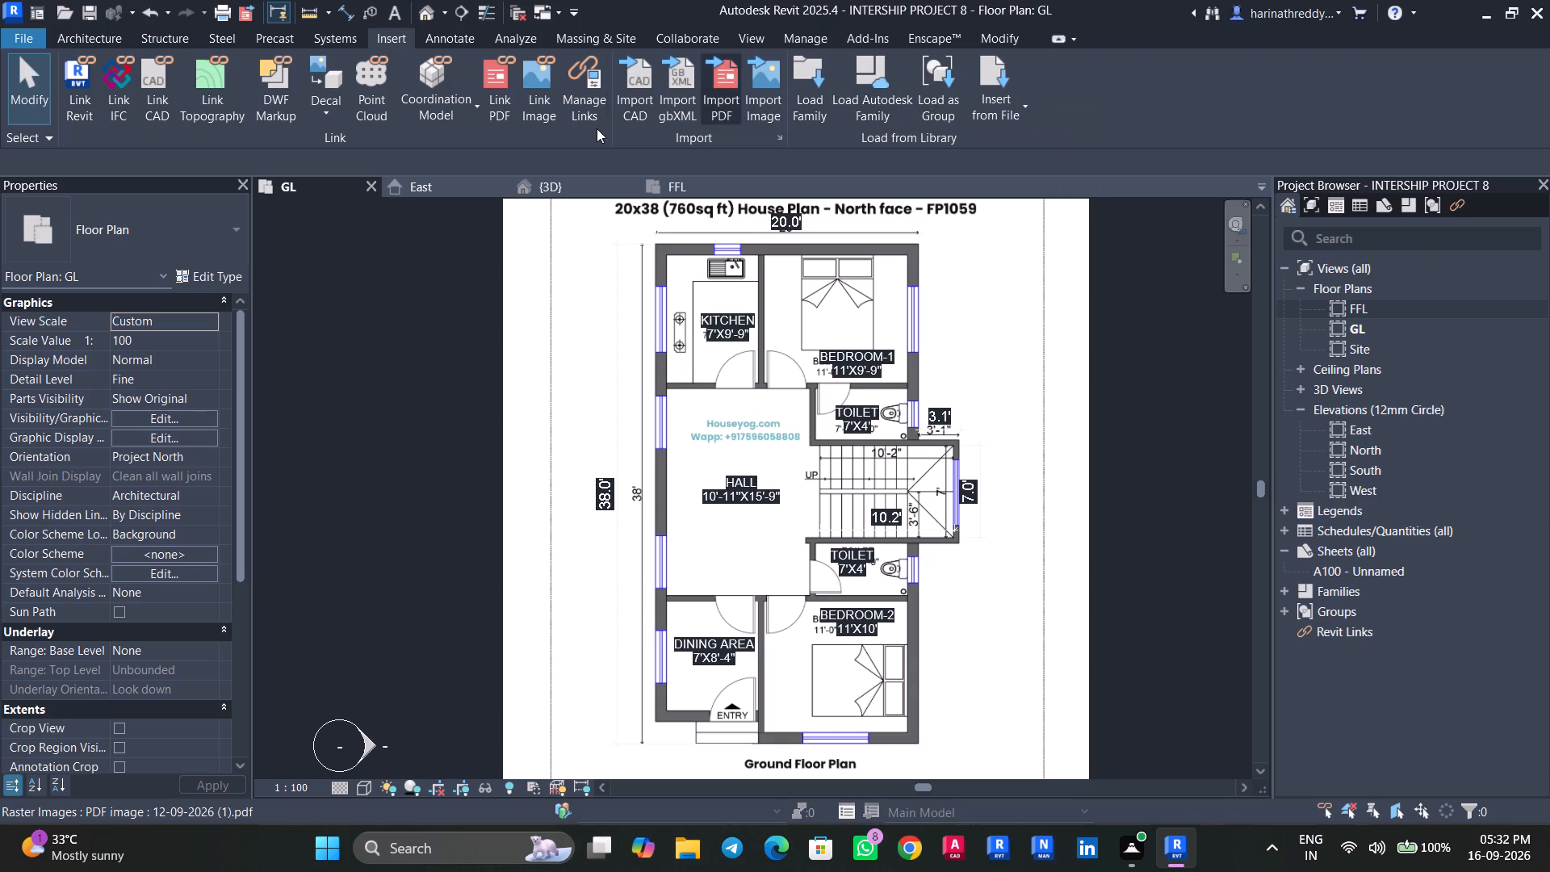
pyautogui.click(586, 87)
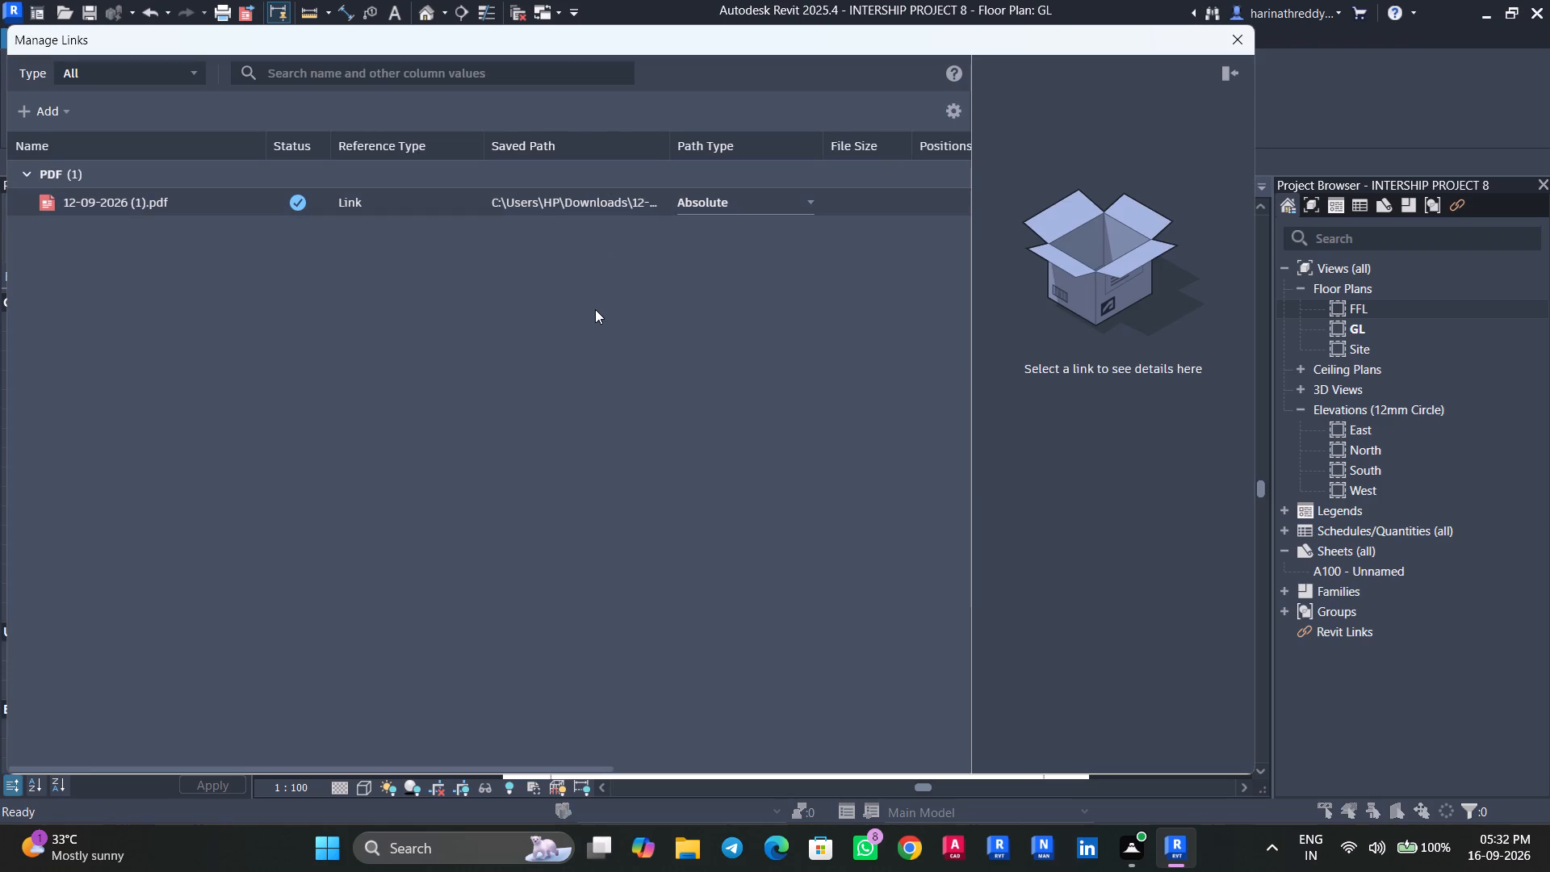
pyautogui.click(186, 211)
pyautogui.click(228, 107)
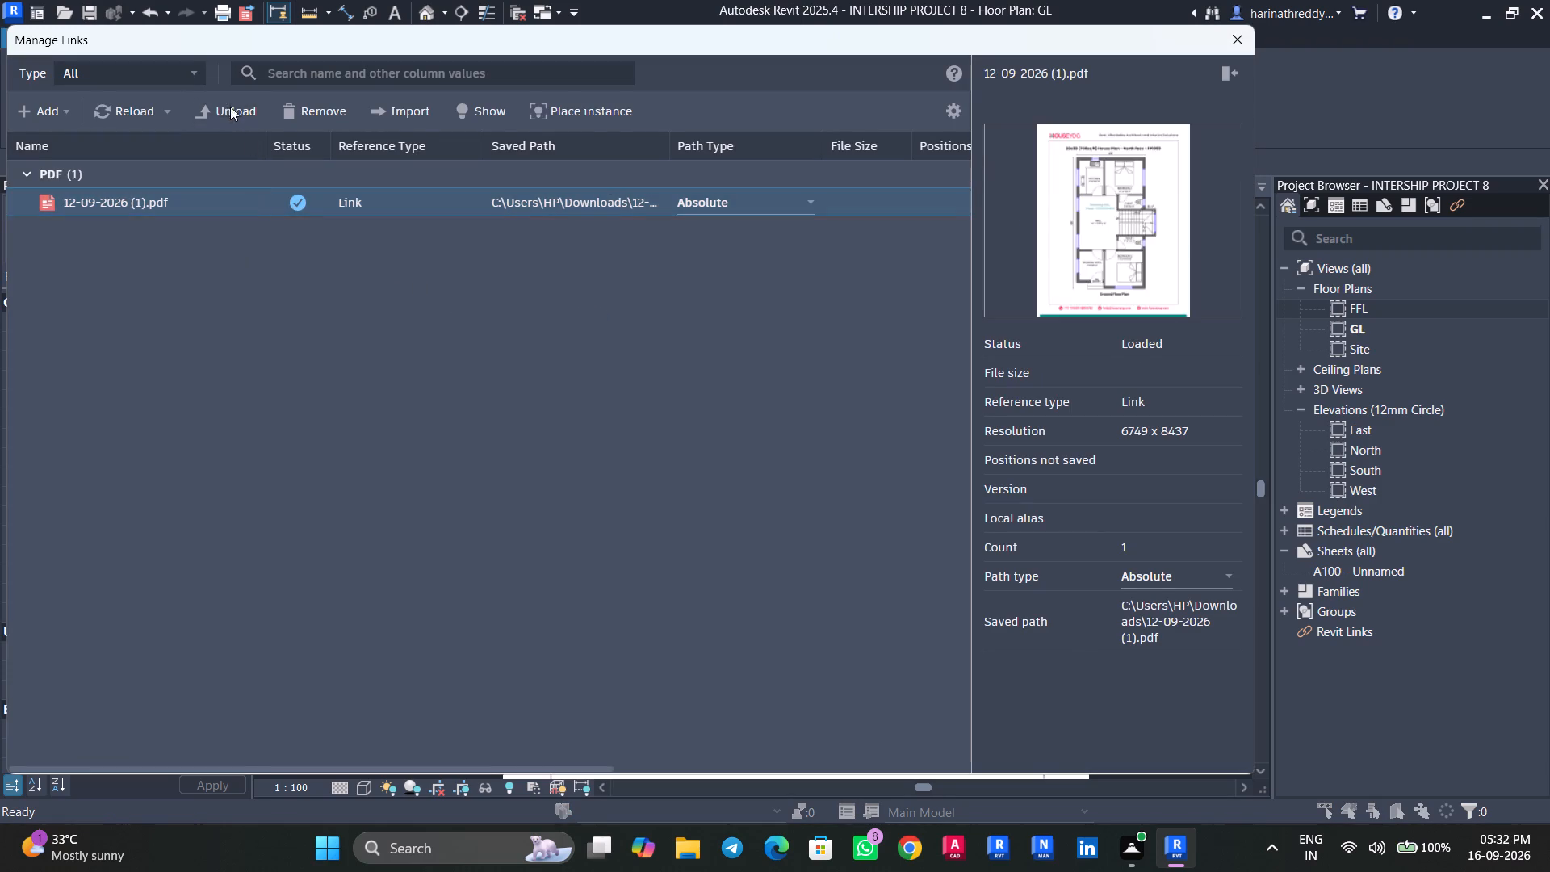
pyautogui.click(1227, 39)
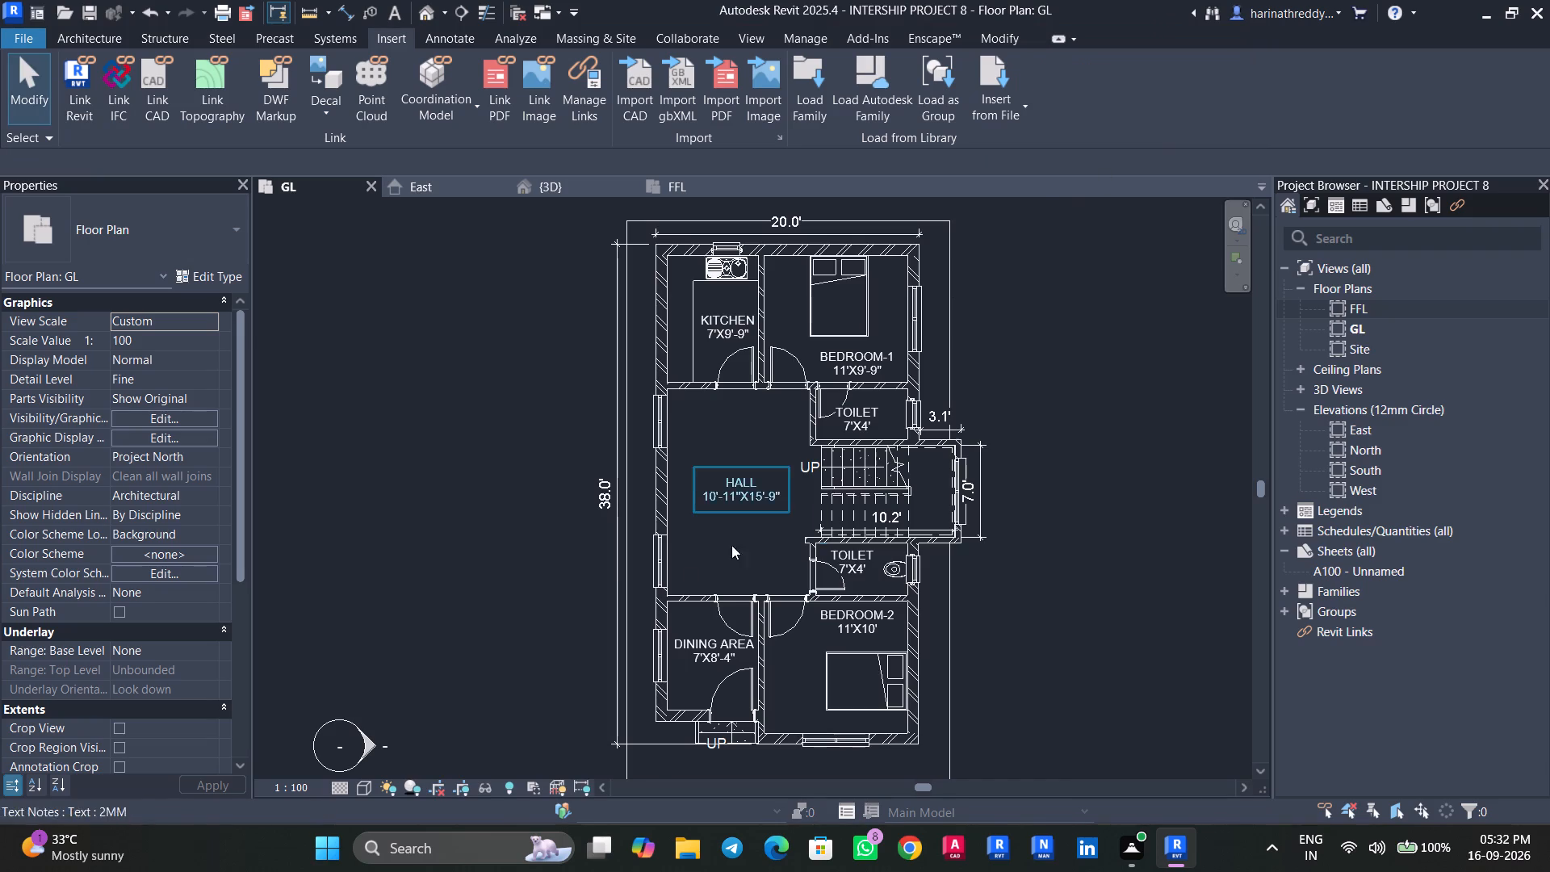
# Move the overall 38.0' length dimension line closer to the house's exterior wall.
pyautogui.scroll(4, 688, 568)
pyautogui.moveTo(714, 548); pyautogui.dragTo(602, 573, button='middle')
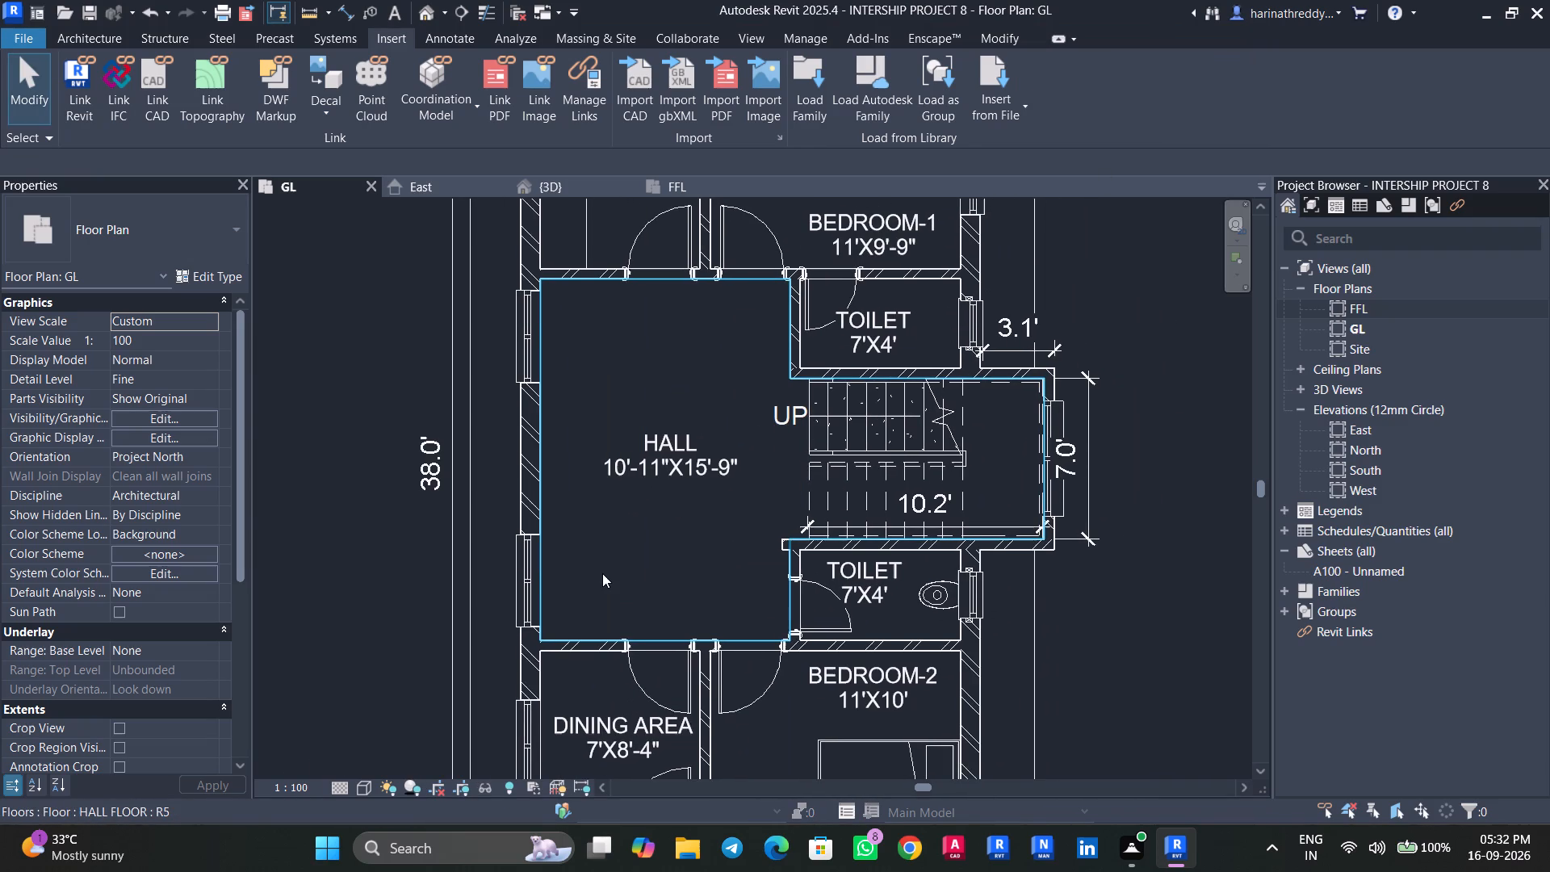
pyautogui.click(1167, 572)
pyautogui.scroll(-4, 1167, 572)
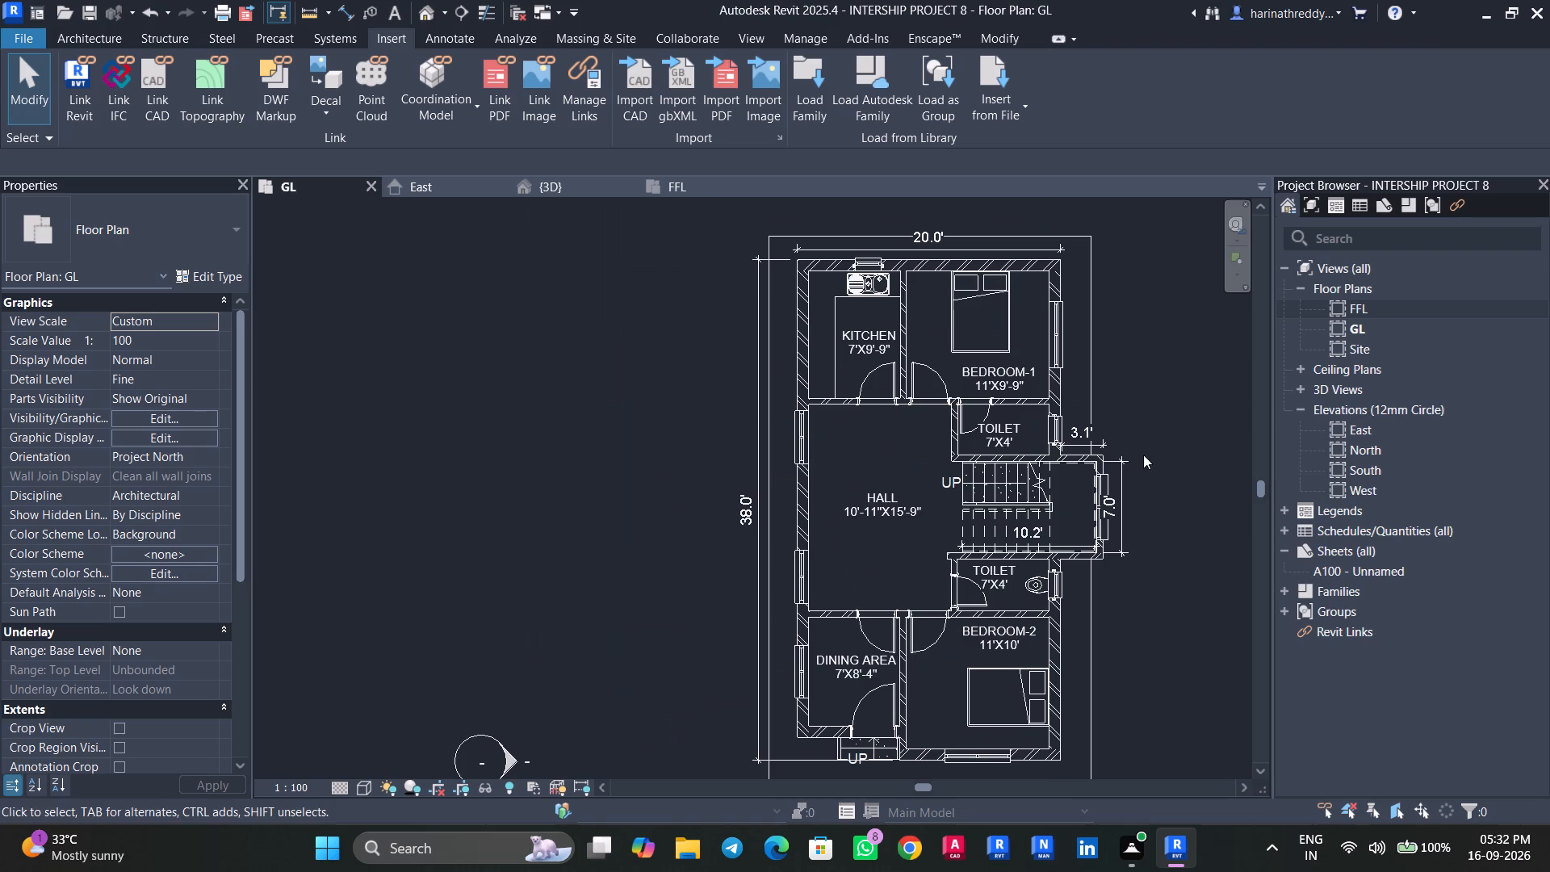
pyautogui.moveTo(1164, 619); pyautogui.dragTo(1150, 590, button='middle')
pyautogui.click(738, 599)
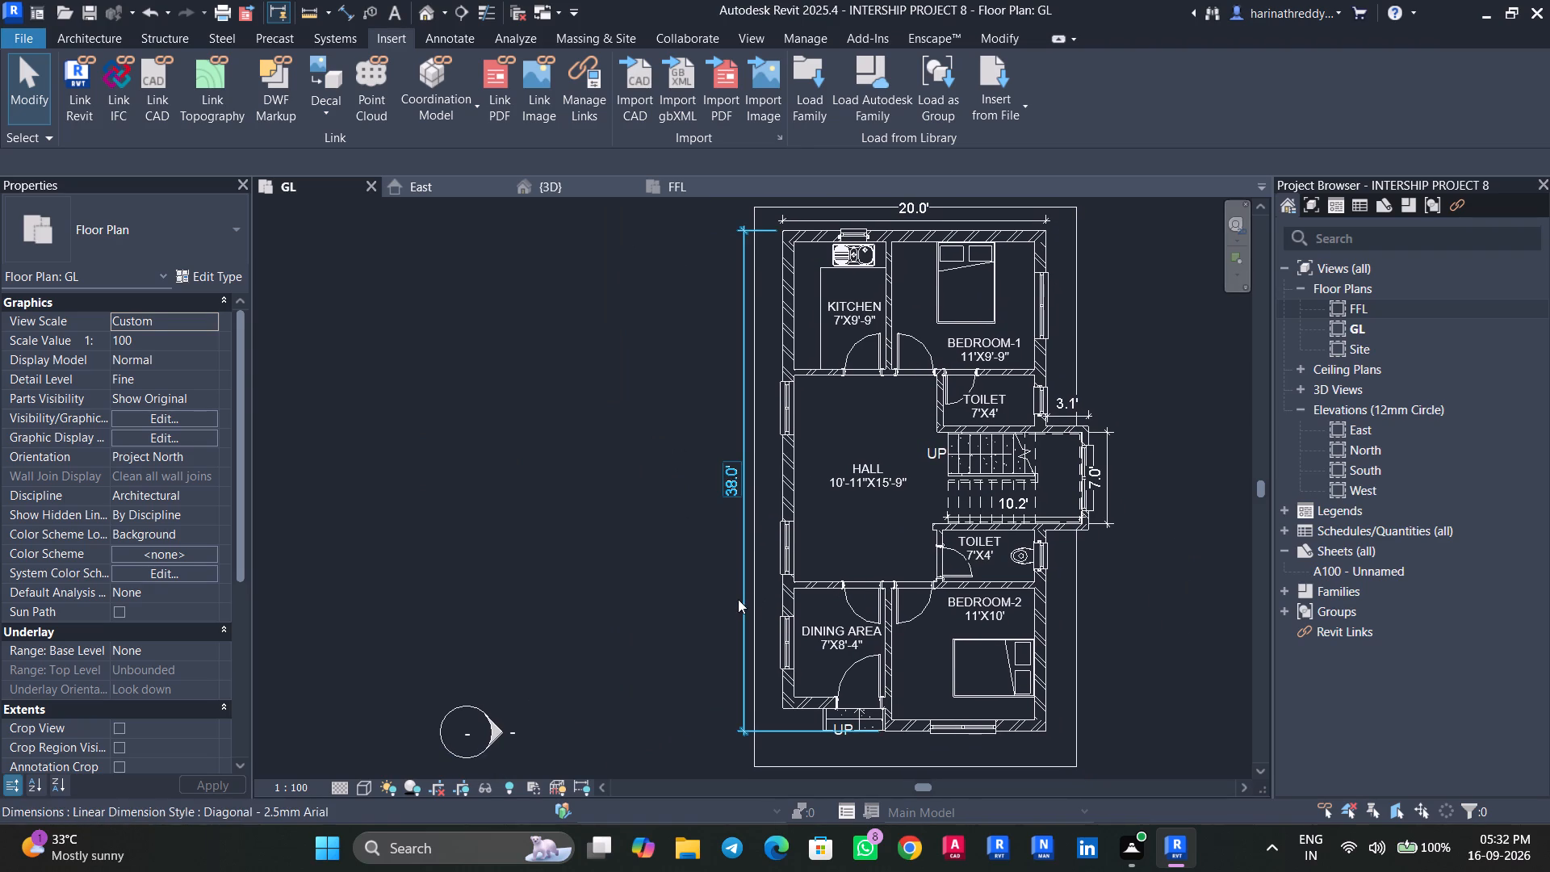
pyautogui.scroll(2, 739, 599)
pyautogui.moveTo(744, 594); pyautogui.dragTo(777, 595)
pyautogui.press('Escape')
# Save the project.
pyautogui.scroll(-2, 611, 631)
pyautogui.moveTo(611, 631); pyautogui.dragTo(554, 545, button='middle')
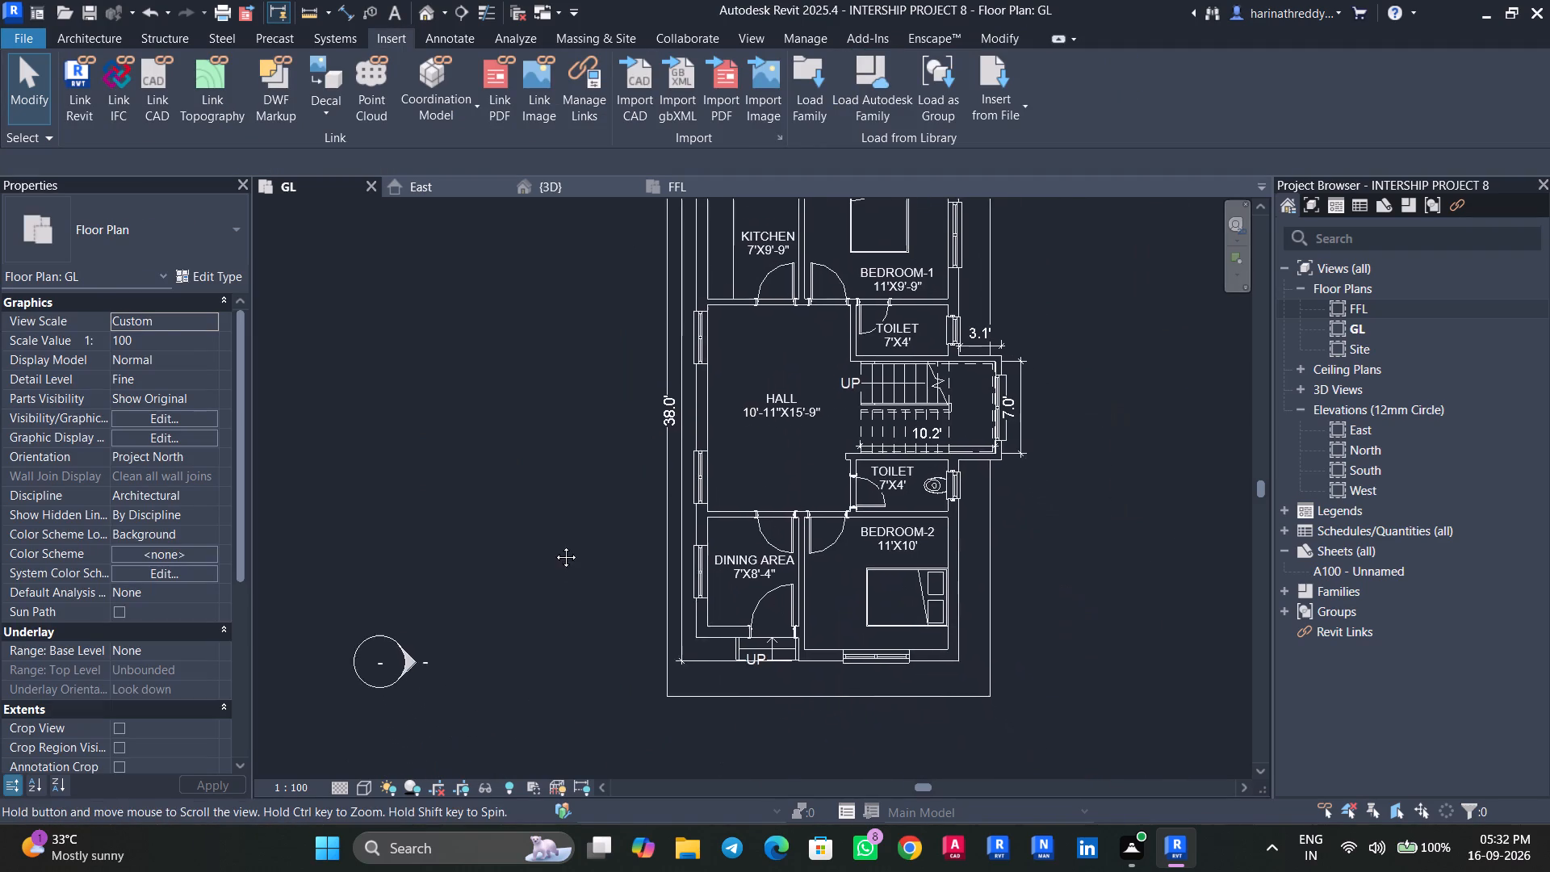
pyautogui.moveTo(554, 545); pyautogui.dragTo(550, 529, button='middle')
pyautogui.hotkey('ctrl', 's')
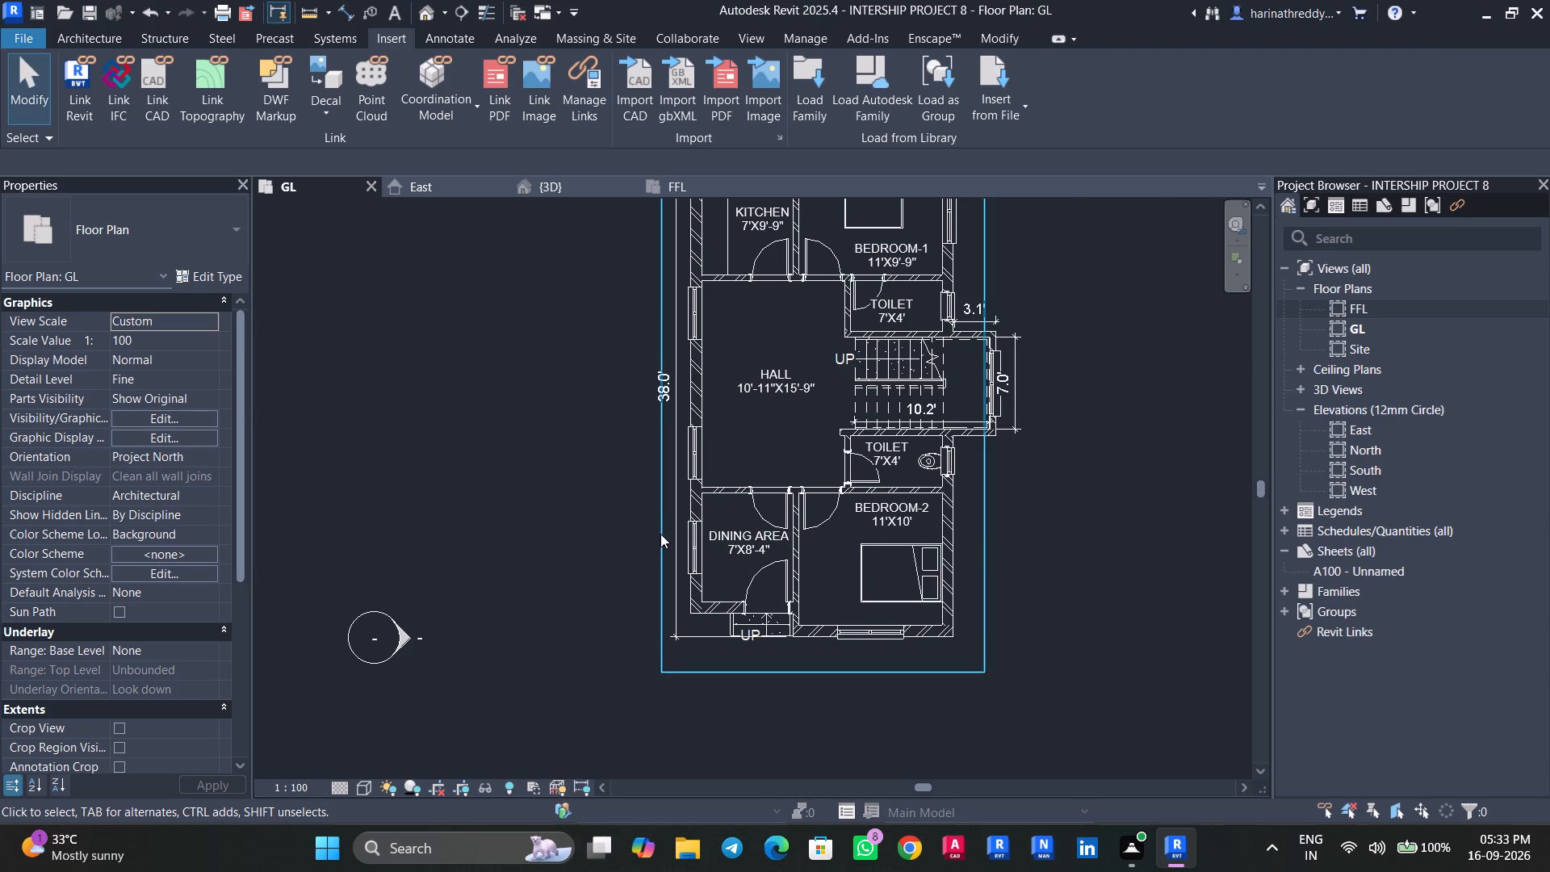
# Nudge the overall 38.0' length dimension line slightly closer to the house's exterior wall.
pyautogui.scroll(5, 662, 535)
pyautogui.click(685, 499)
pyautogui.press('Right')
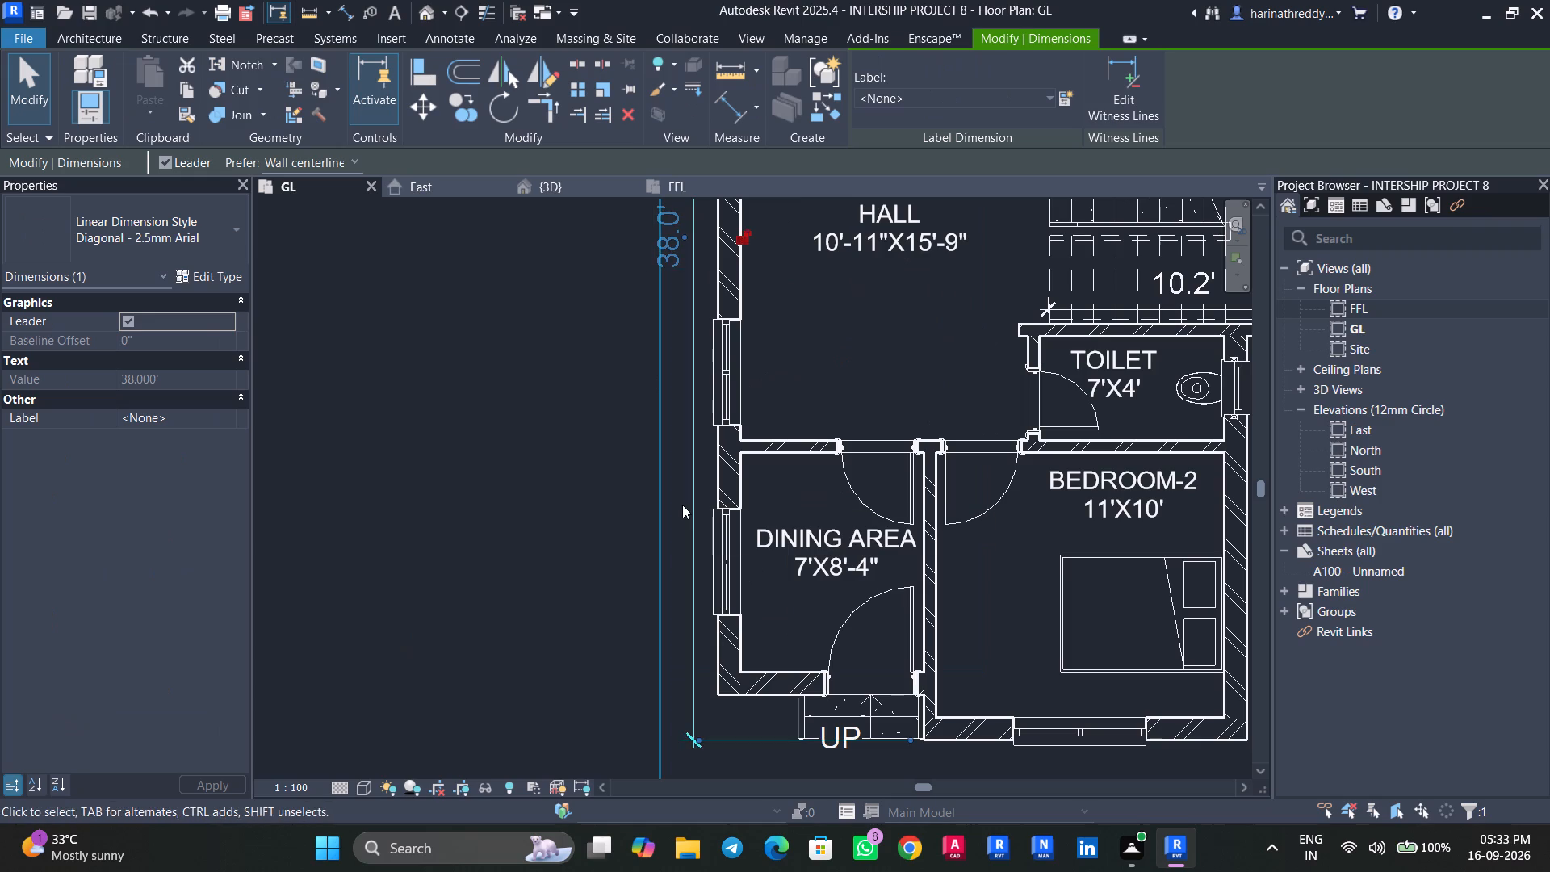
pyautogui.press('Right')
pyautogui.press('Right')
pyautogui.press('Escape')
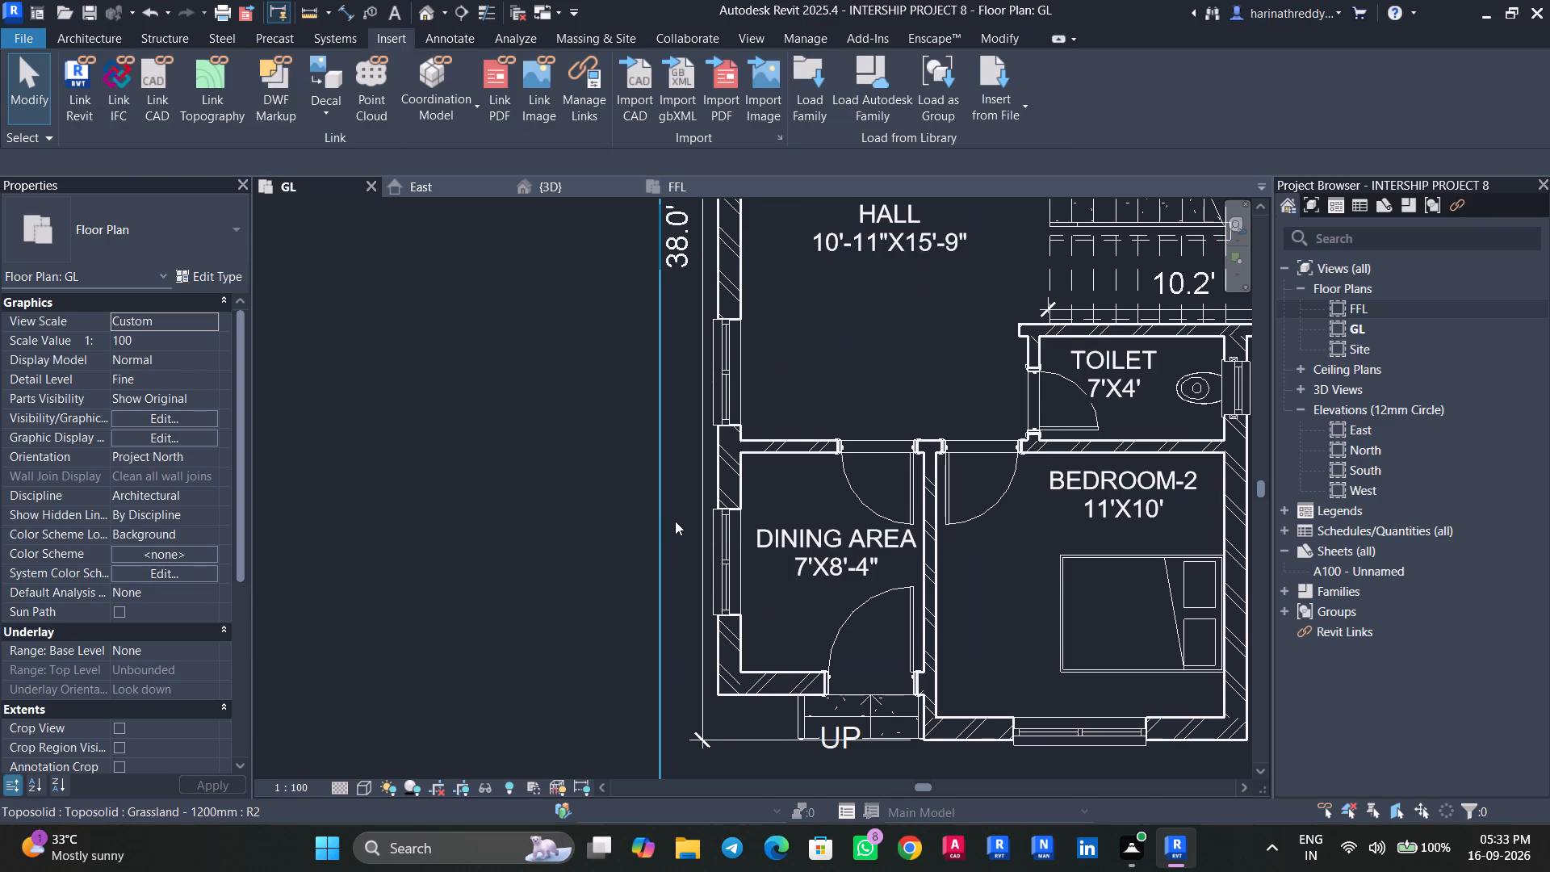
# Hide the Elevations annotation category in the GL floor plan using the view's visibility/graphic overrides.
pyautogui.scroll(-5, 675, 521)
pyautogui.scroll(-1, 1061, 567)
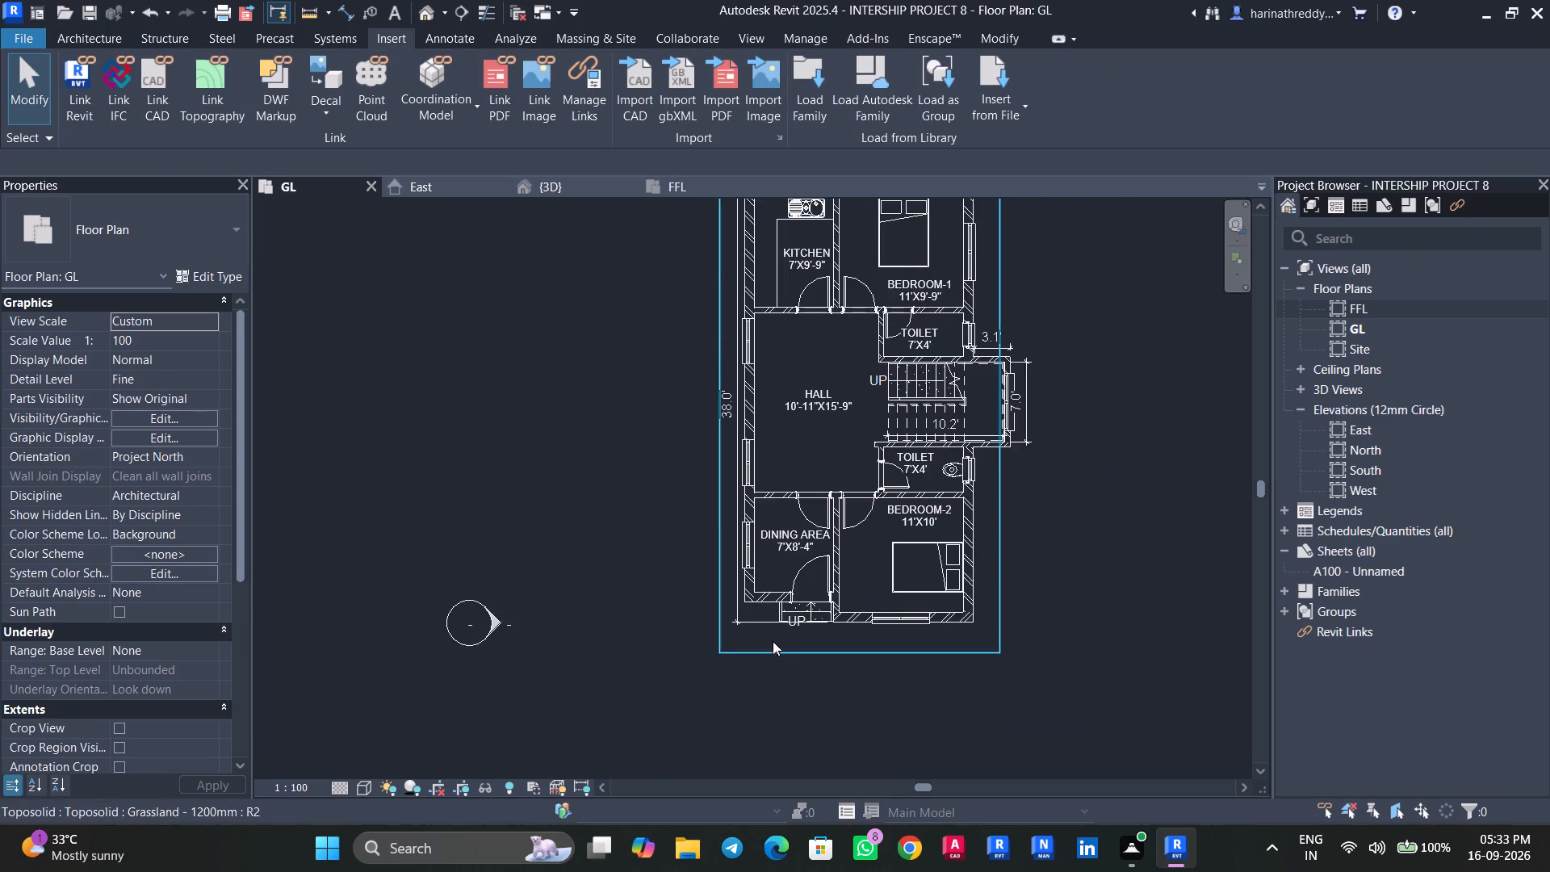
pyautogui.scroll(8, 773, 640)
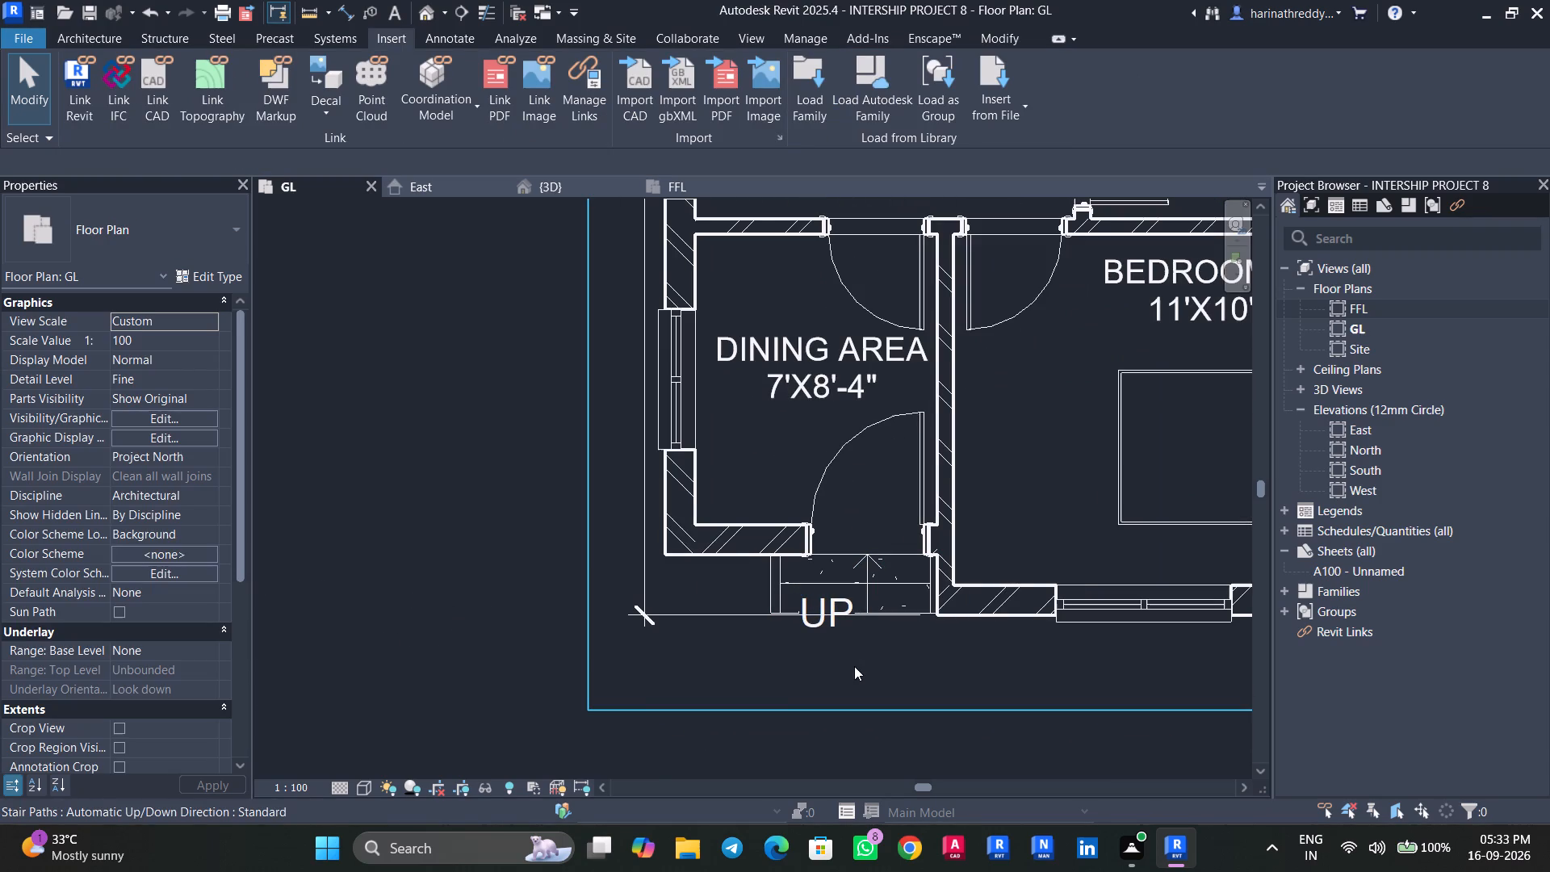
pyautogui.scroll(-13, 854, 666)
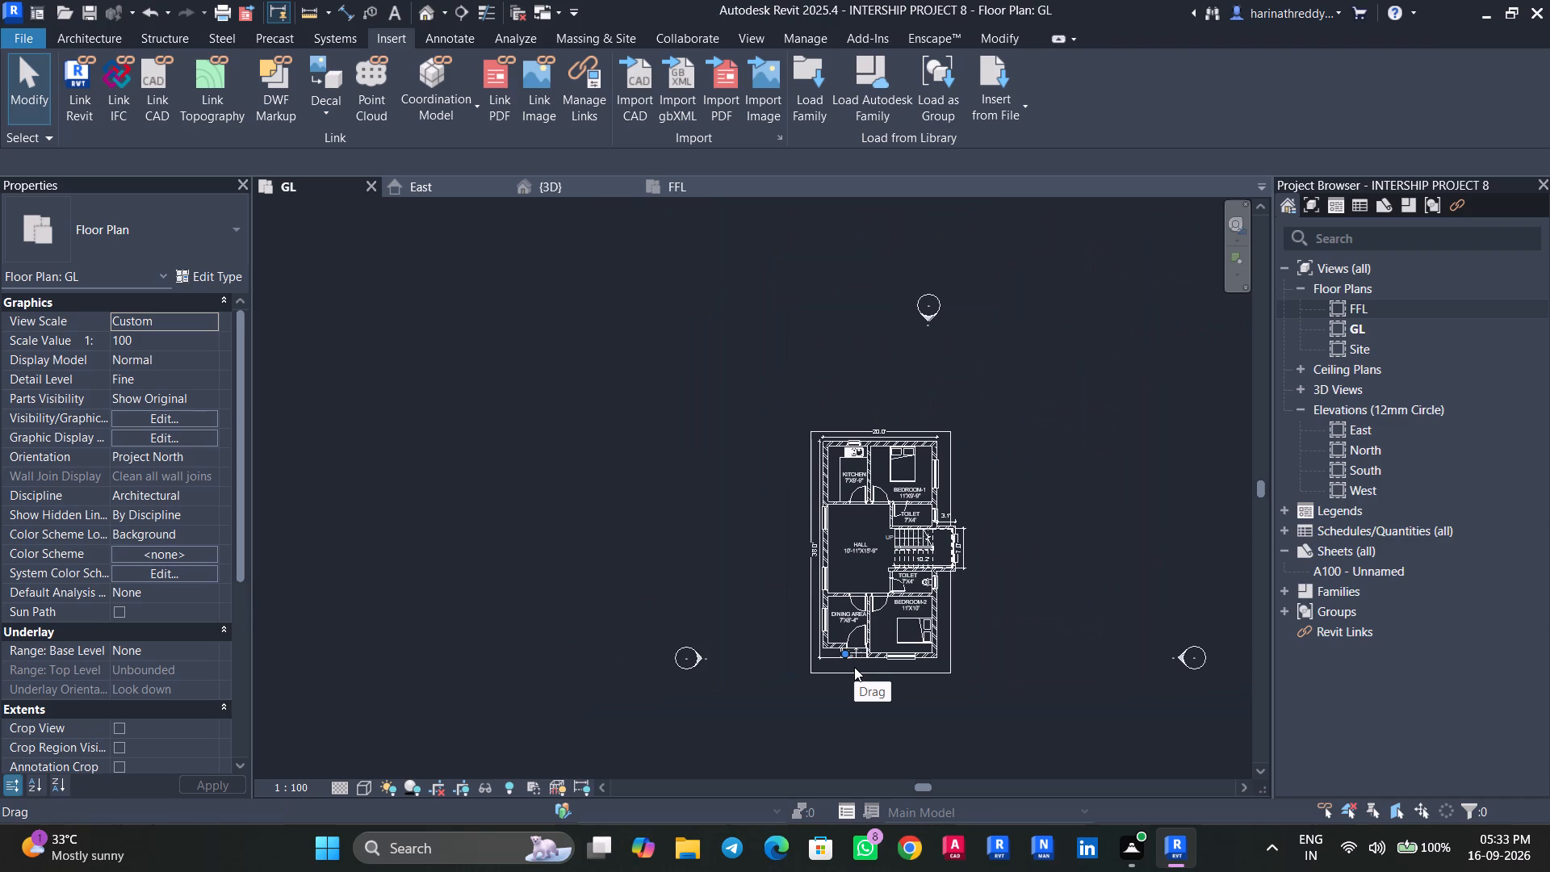
pyautogui.scroll(3, 1053, 597)
pyautogui.moveTo(1045, 612); pyautogui.dragTo(1023, 589, button='middle')
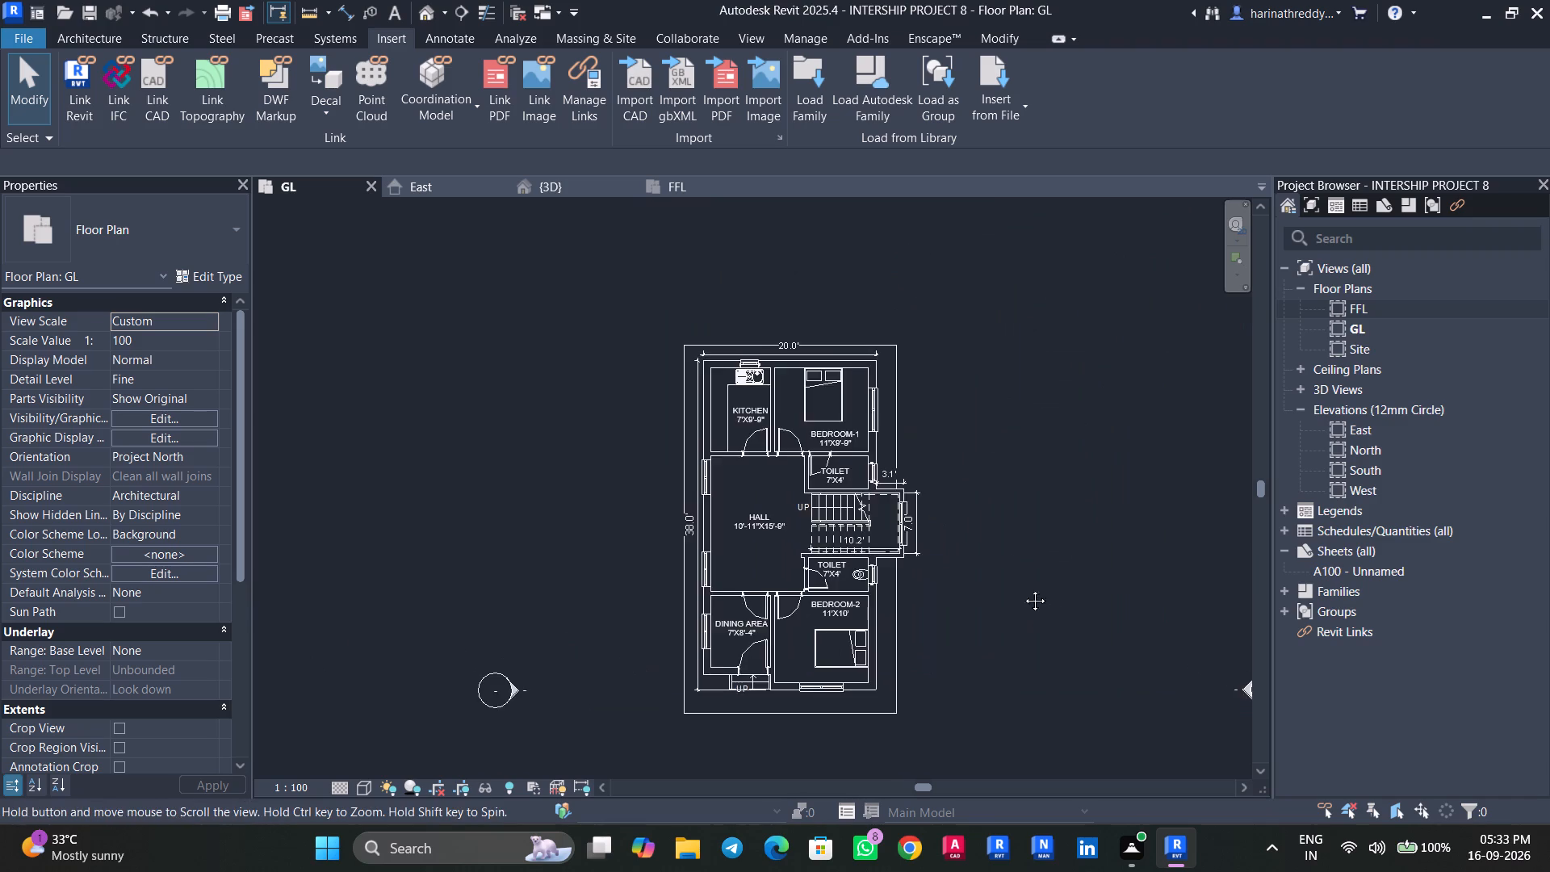
pyautogui.moveTo(1023, 589); pyautogui.dragTo(914, 474, button='middle')
pyautogui.write('VV')
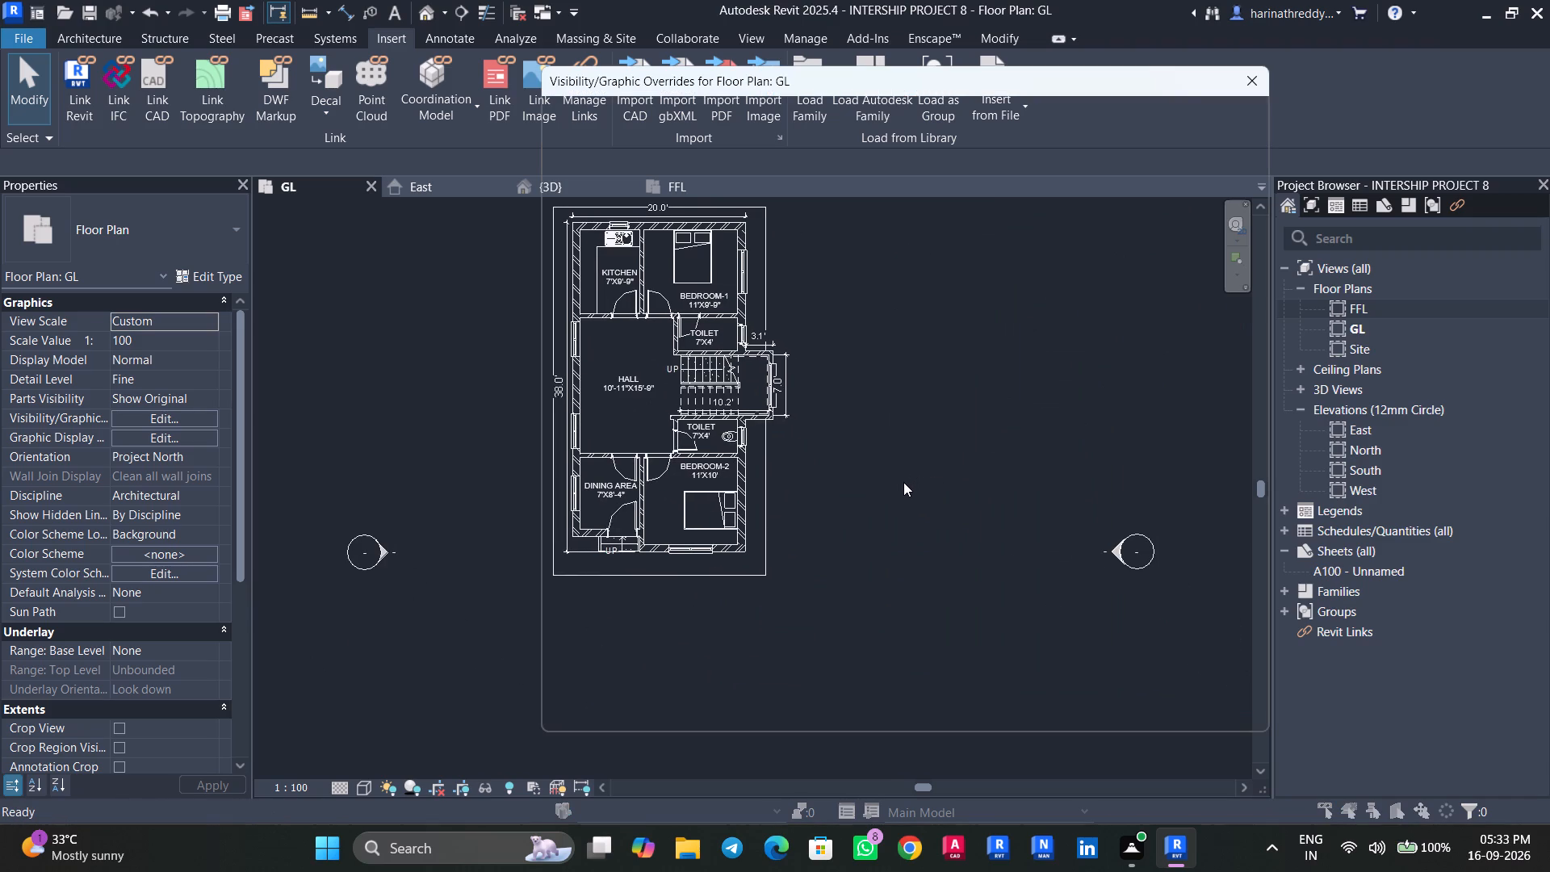
pyautogui.click(704, 111)
pyautogui.click(603, 362)
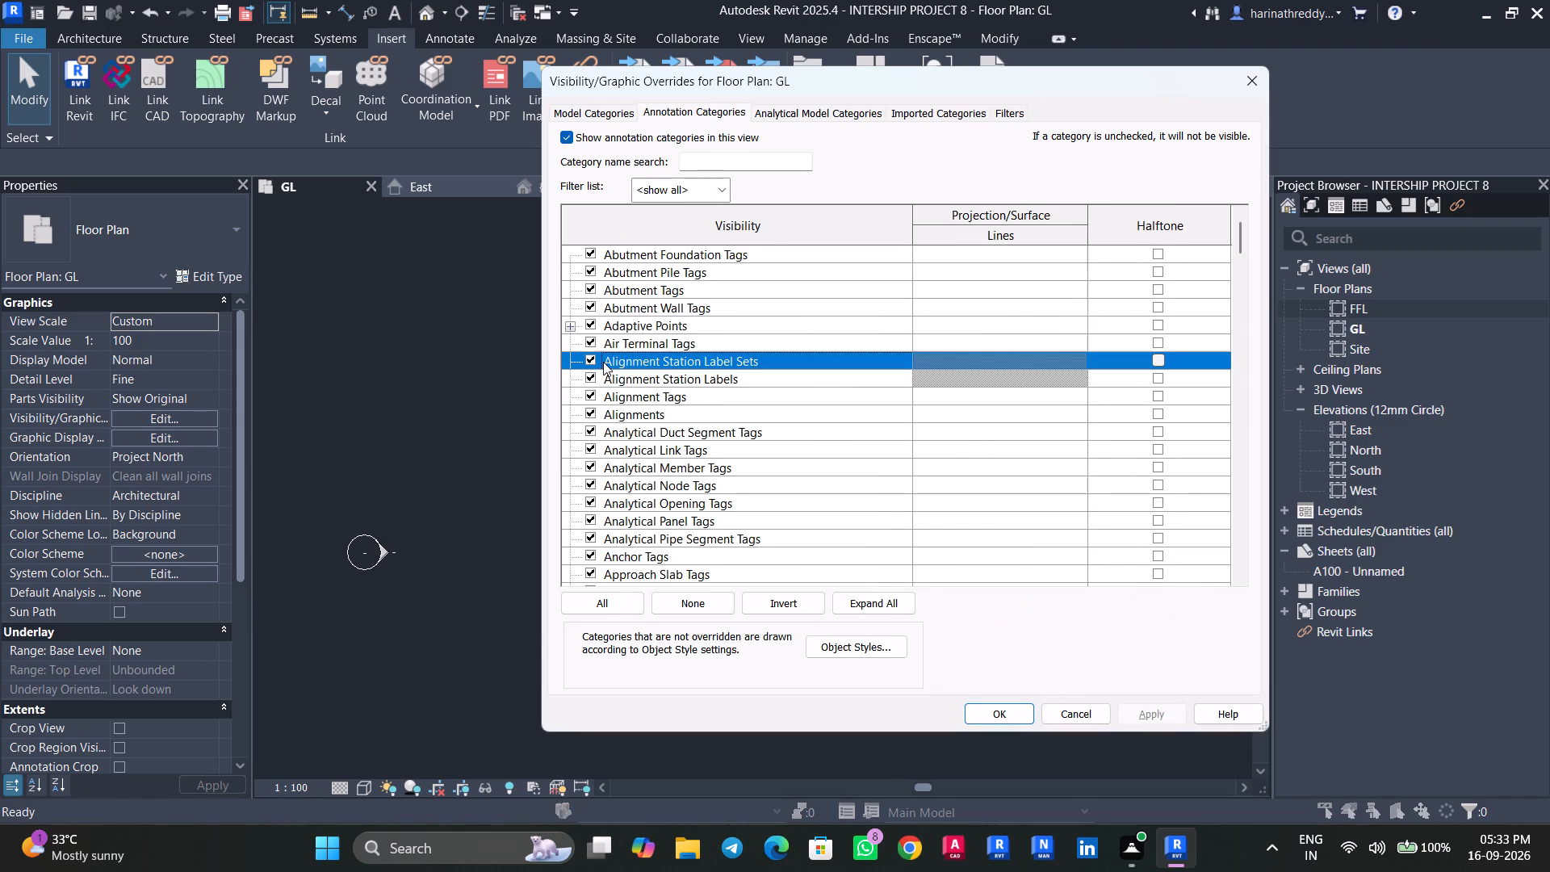
pyautogui.press('e')
pyautogui.scroll(-6, 657, 474)
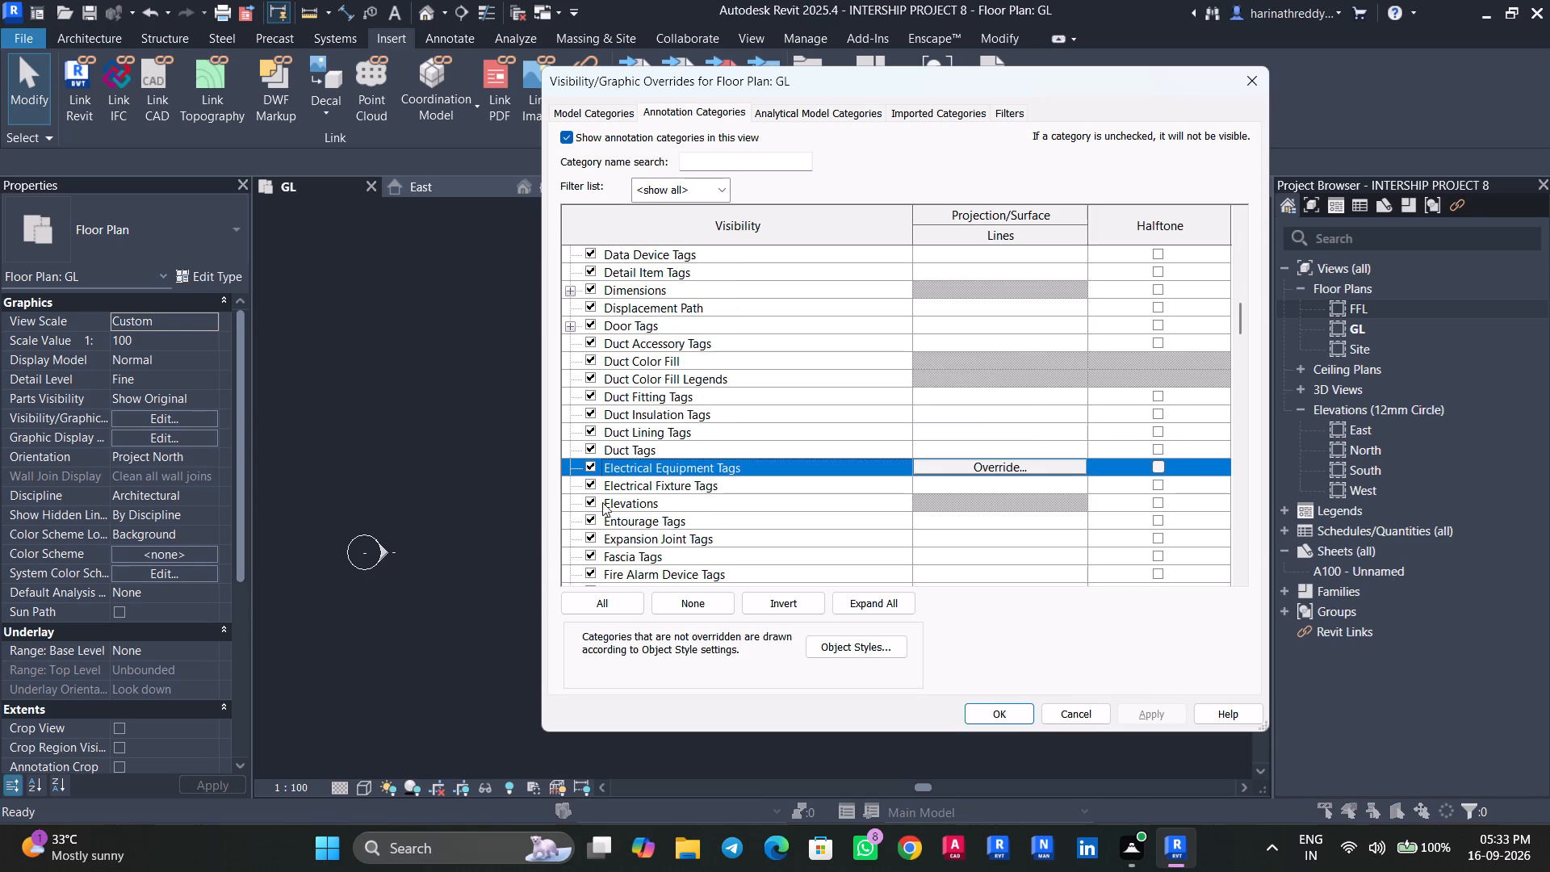
pyautogui.click(589, 483)
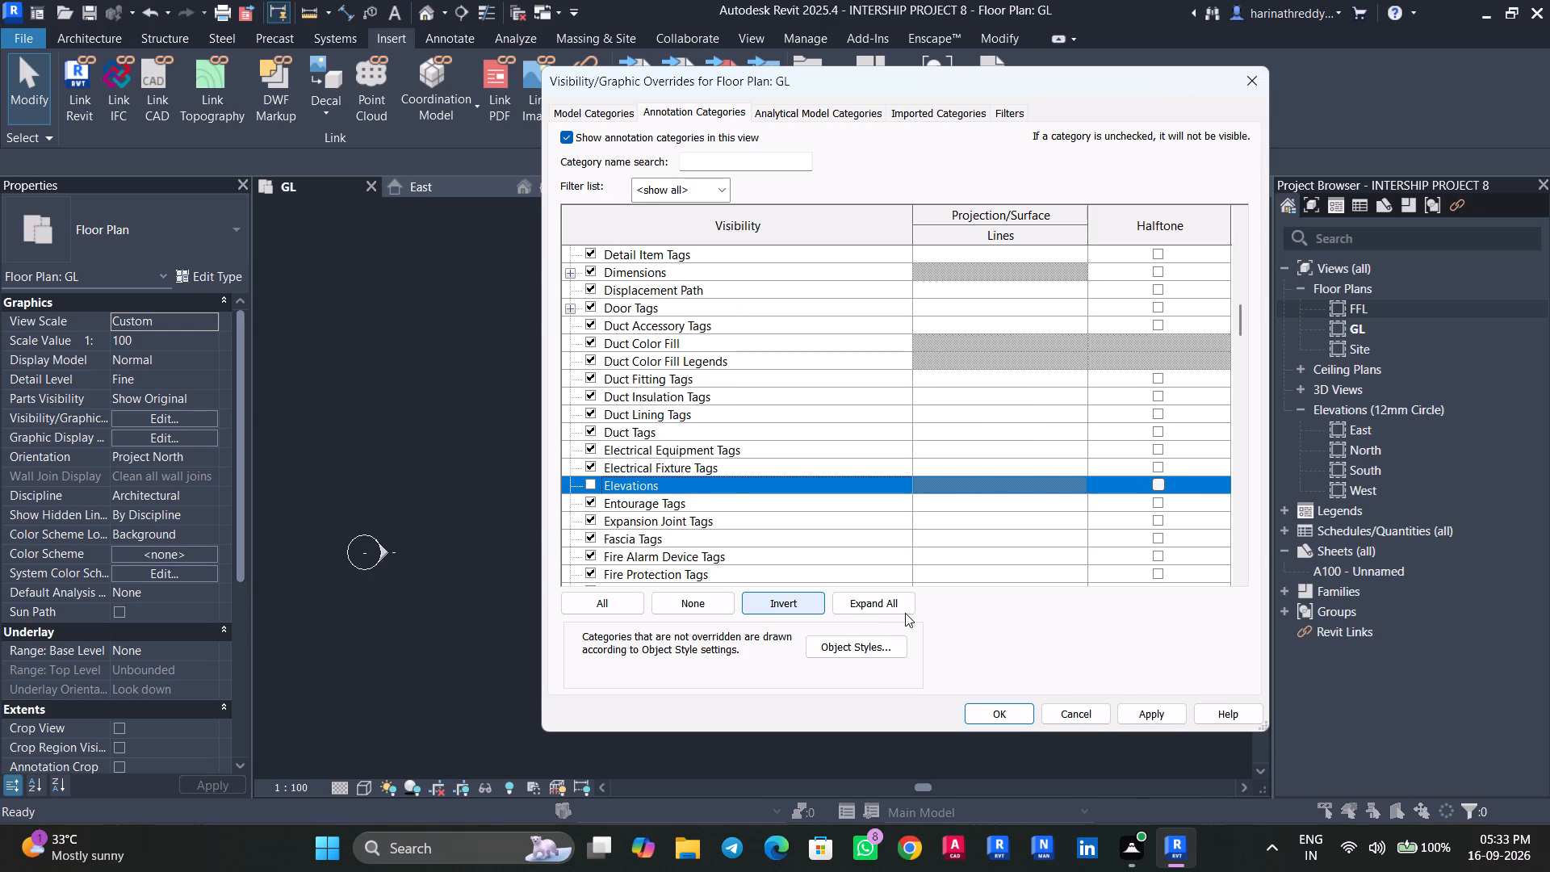
pyautogui.click(1138, 721)
pyautogui.click(995, 712)
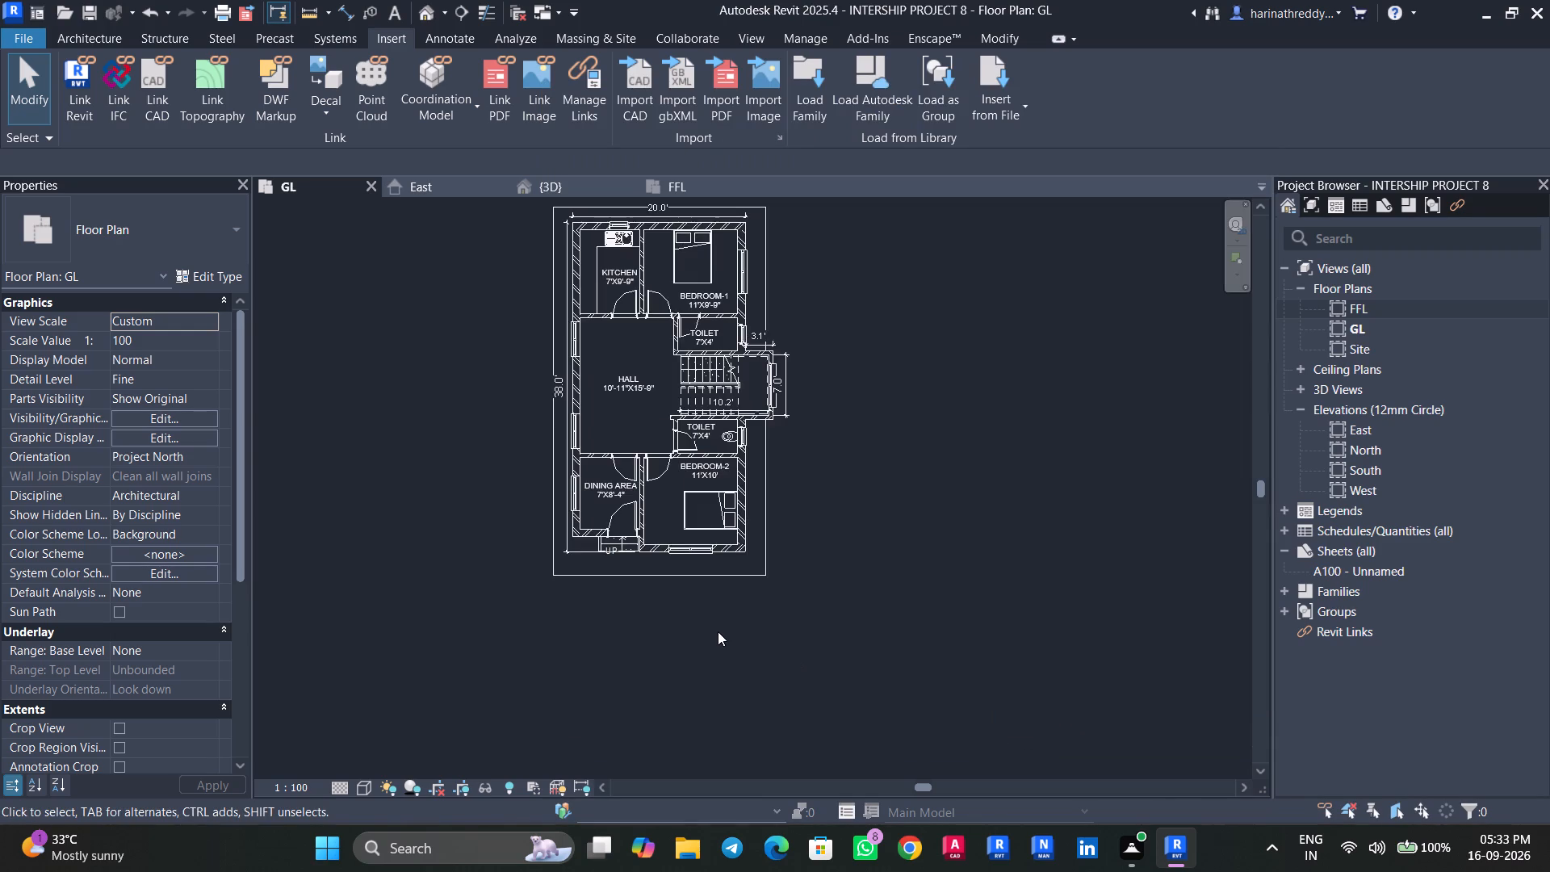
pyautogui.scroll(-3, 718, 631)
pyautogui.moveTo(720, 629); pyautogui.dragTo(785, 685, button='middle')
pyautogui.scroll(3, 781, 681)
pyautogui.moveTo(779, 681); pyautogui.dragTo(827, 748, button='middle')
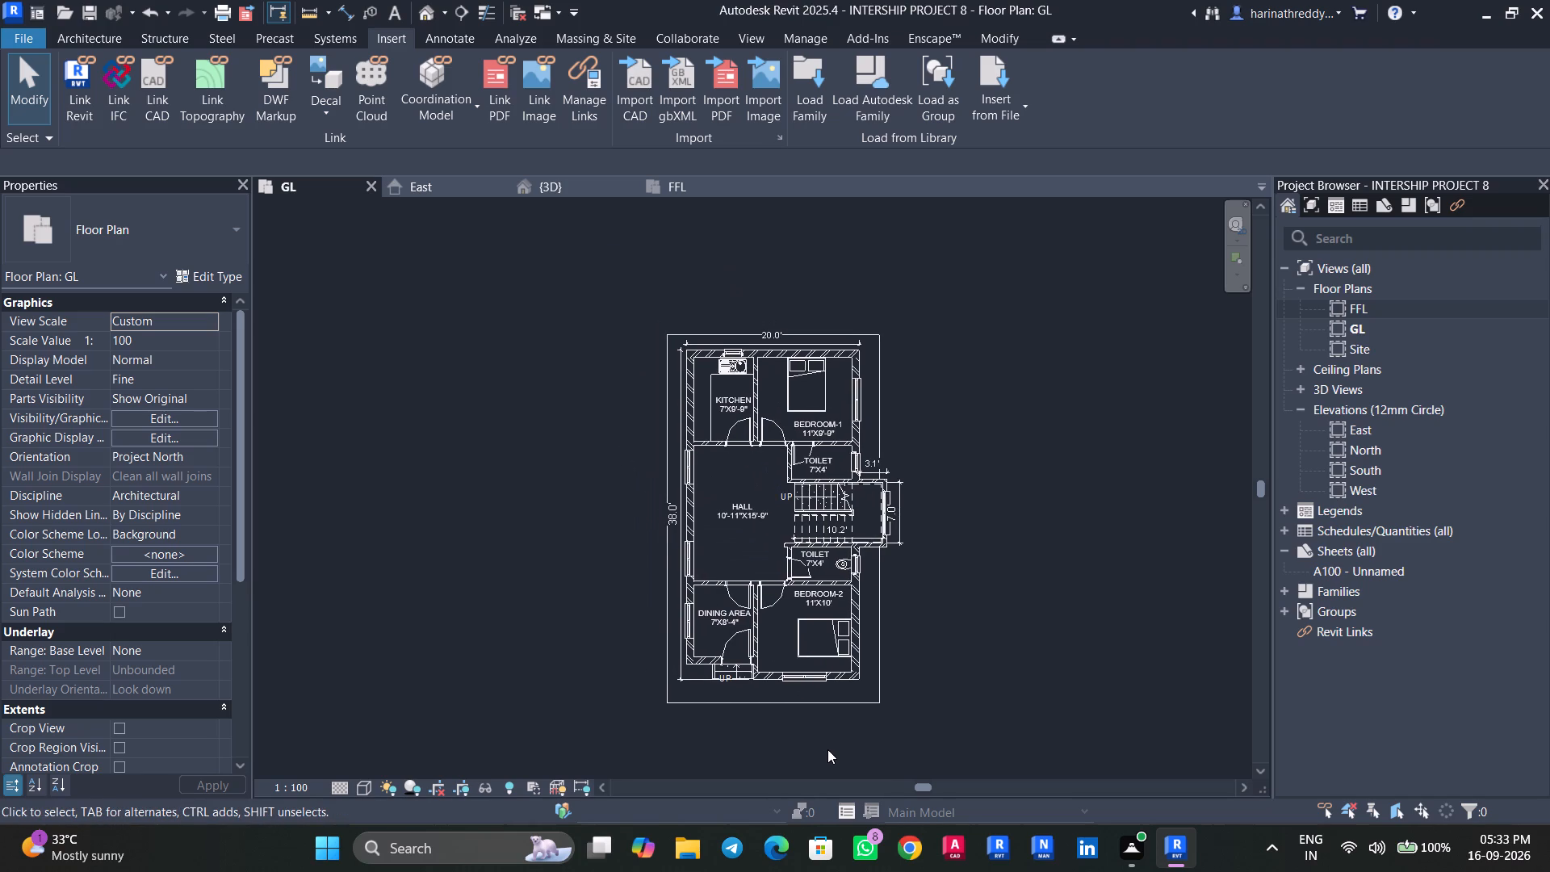
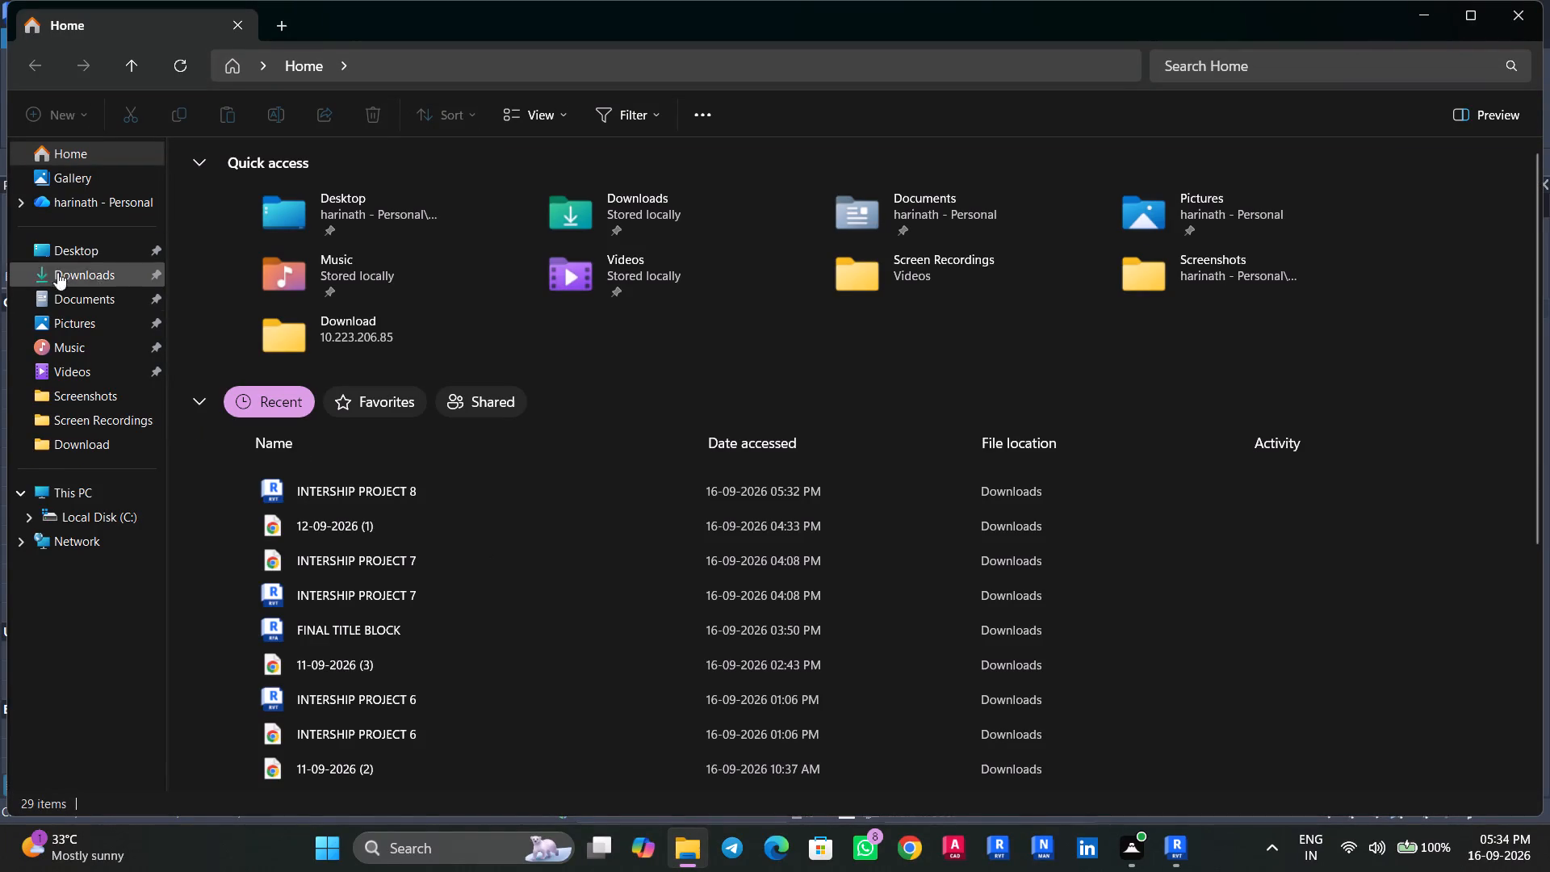
# Open the FINAL TITLE BLOCK family from the recent files and load it into INTERSHIP PROJECT 8.
pyautogui.click(71, 281)
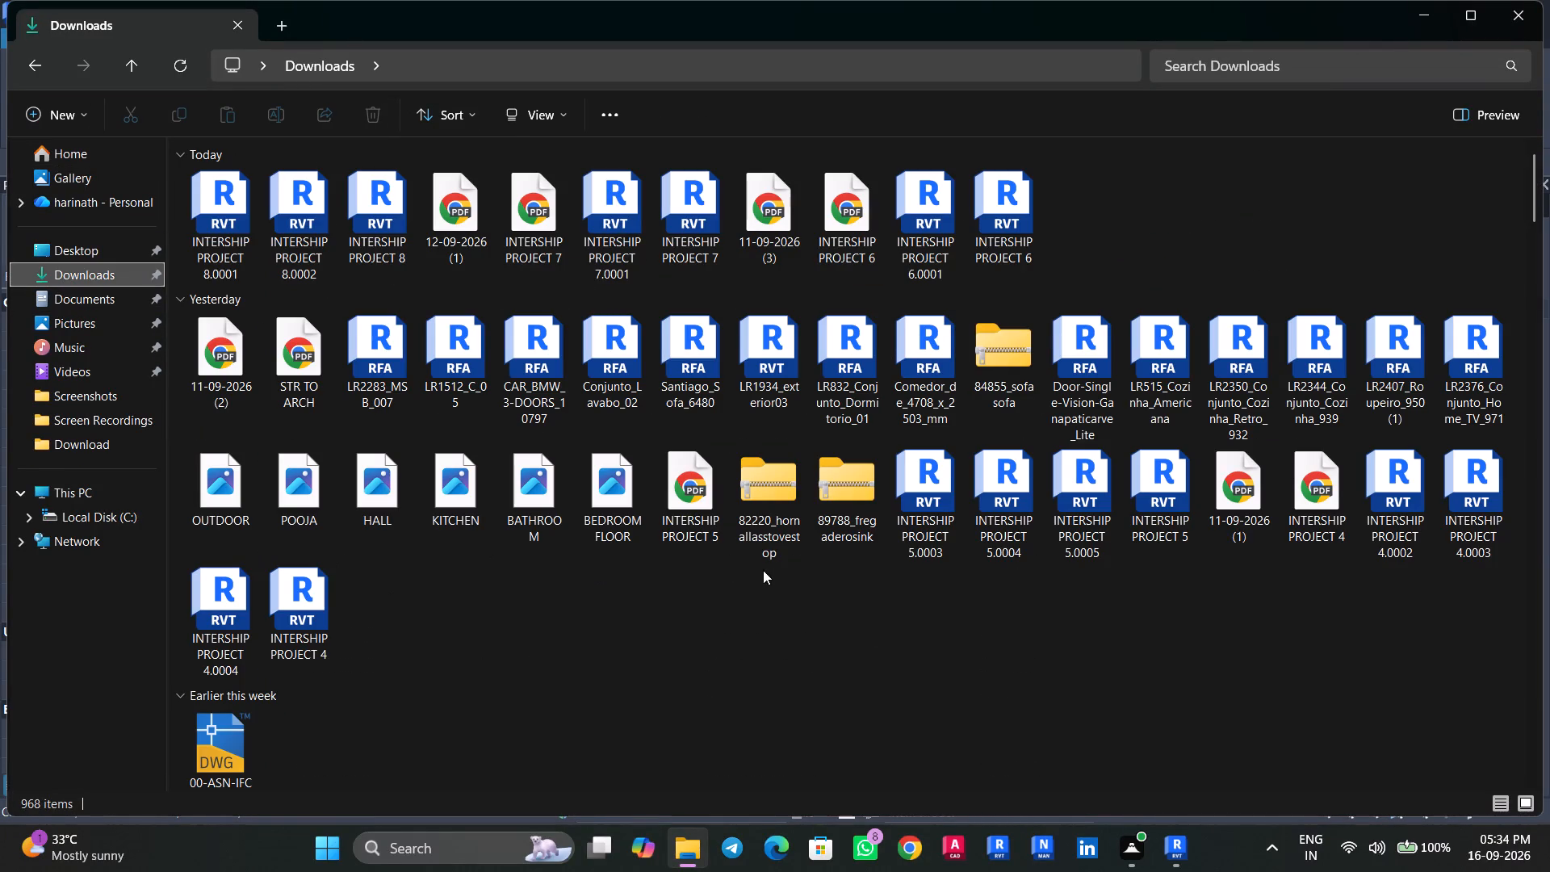
pyautogui.click(92, 153)
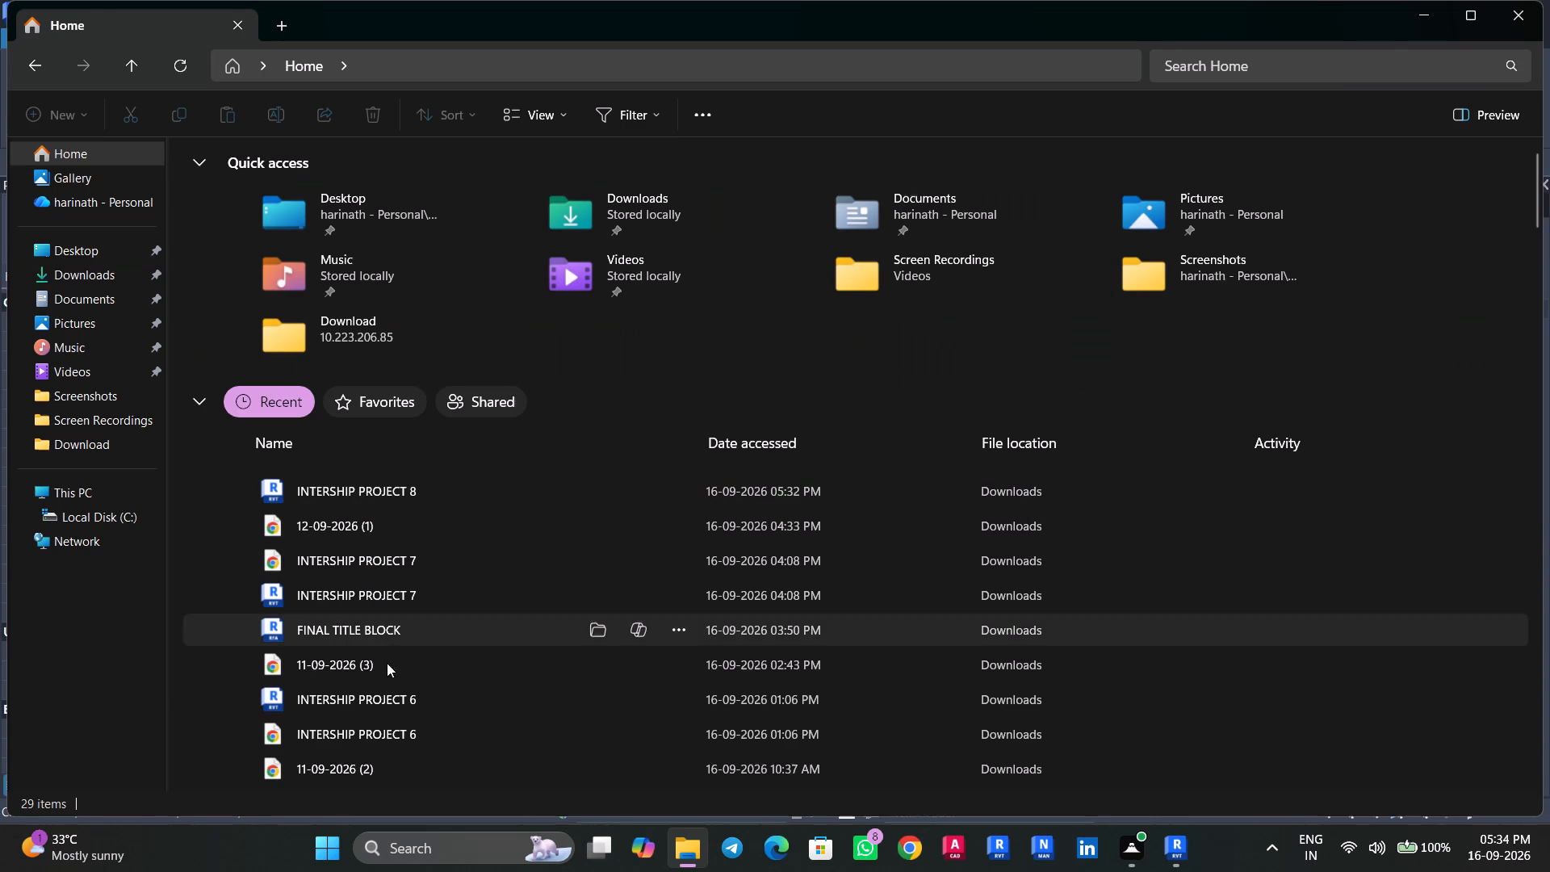
pyautogui.scroll(-2, 385, 706)
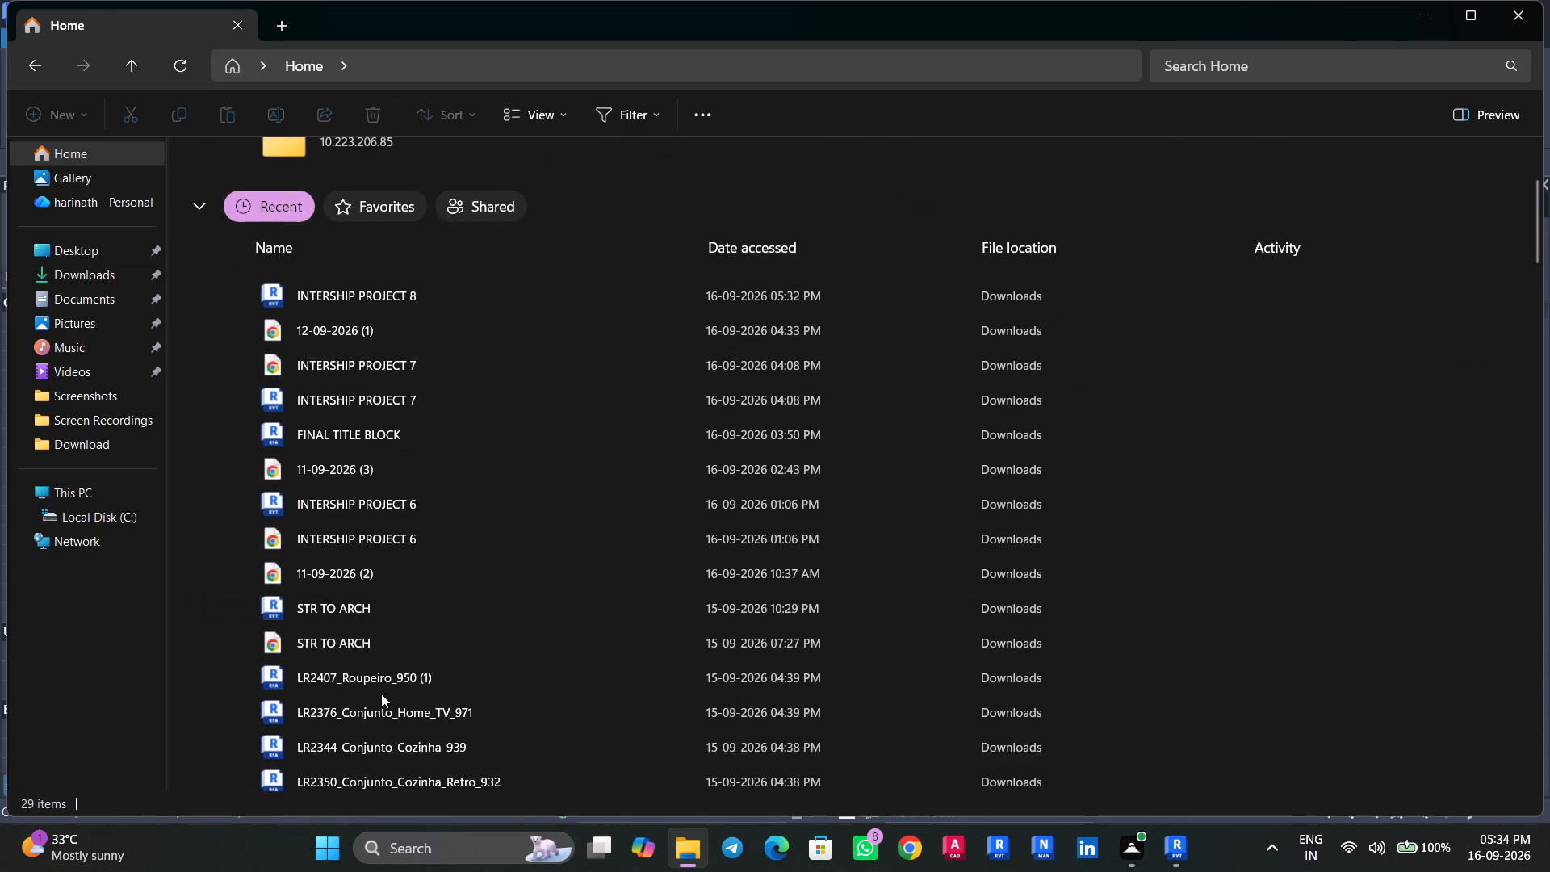
pyautogui.doubleClick(349, 429)
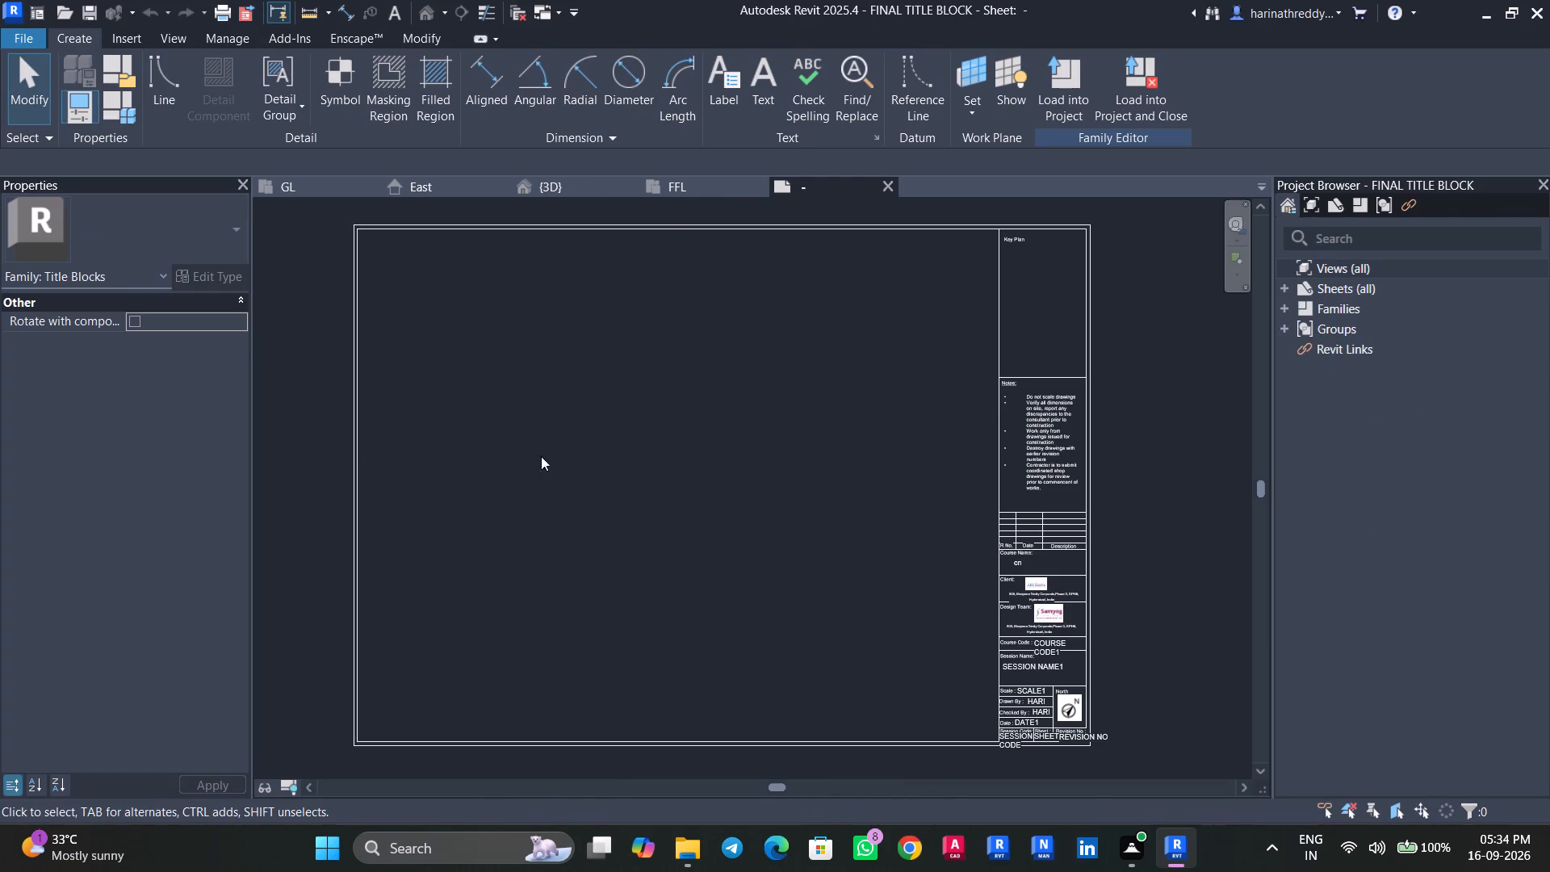
pyautogui.click(1060, 85)
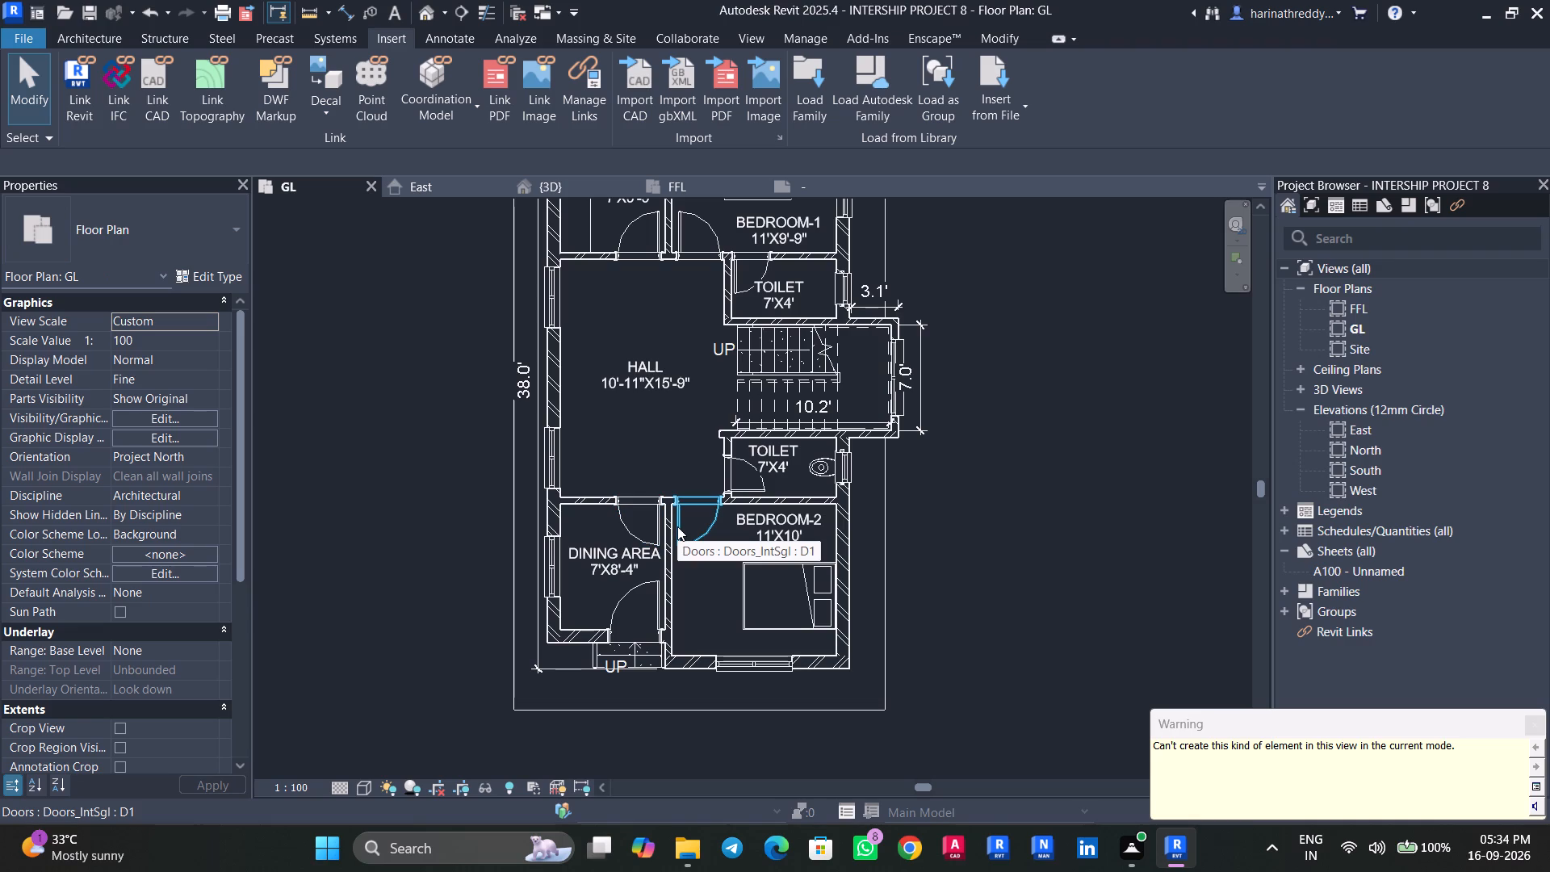
pyautogui.click(1537, 721)
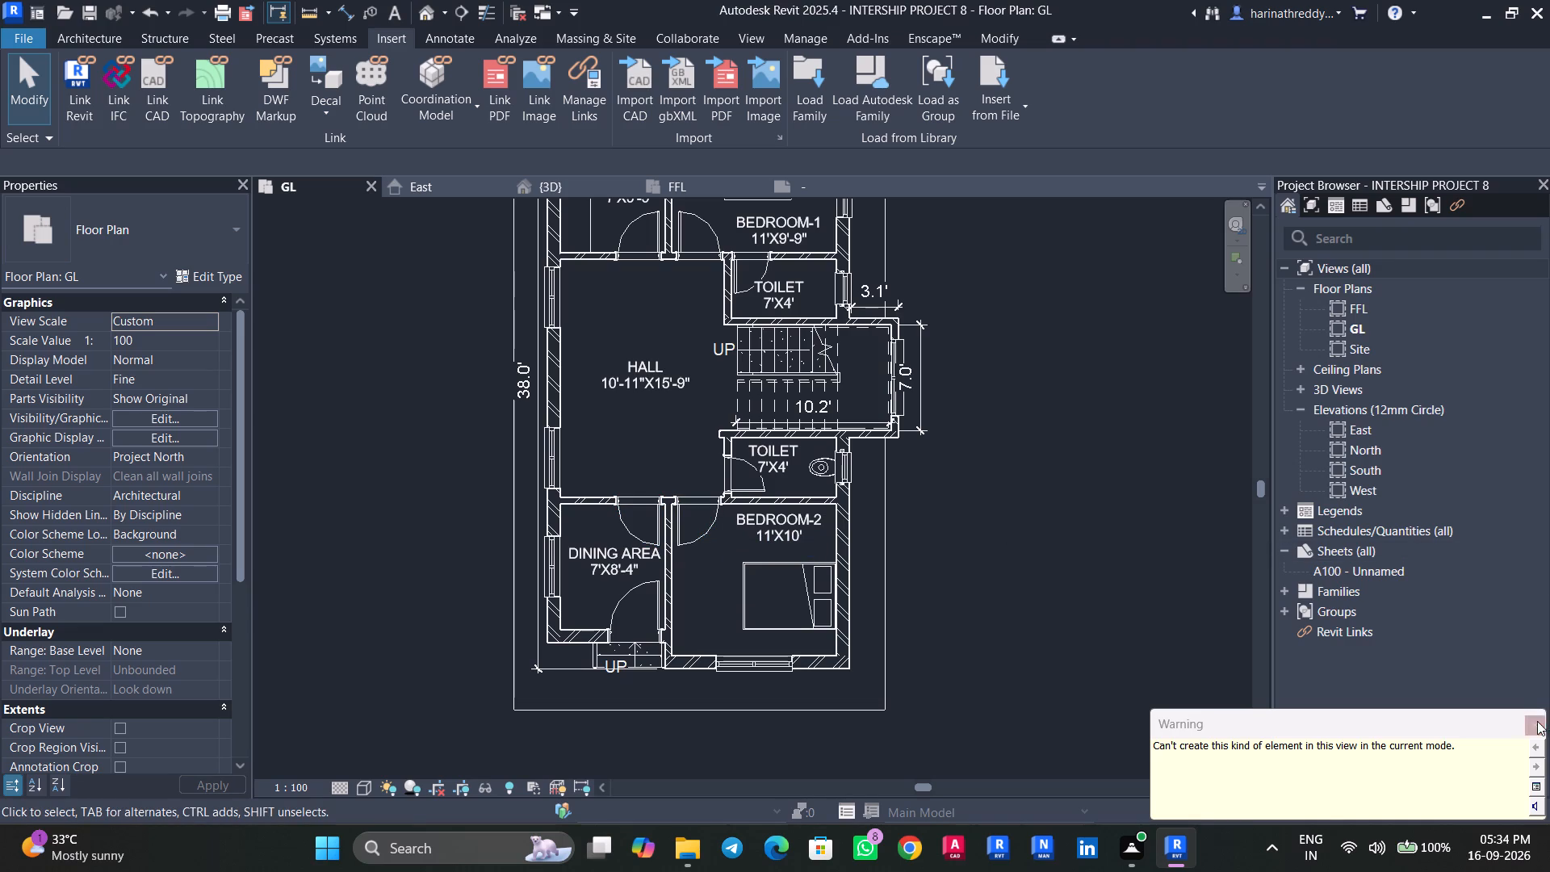
# Create a new sheet in the project using the FINAL TITLE BLOCK title block.
pyautogui.click(1329, 555)
pyautogui.rightClick(1329, 555)
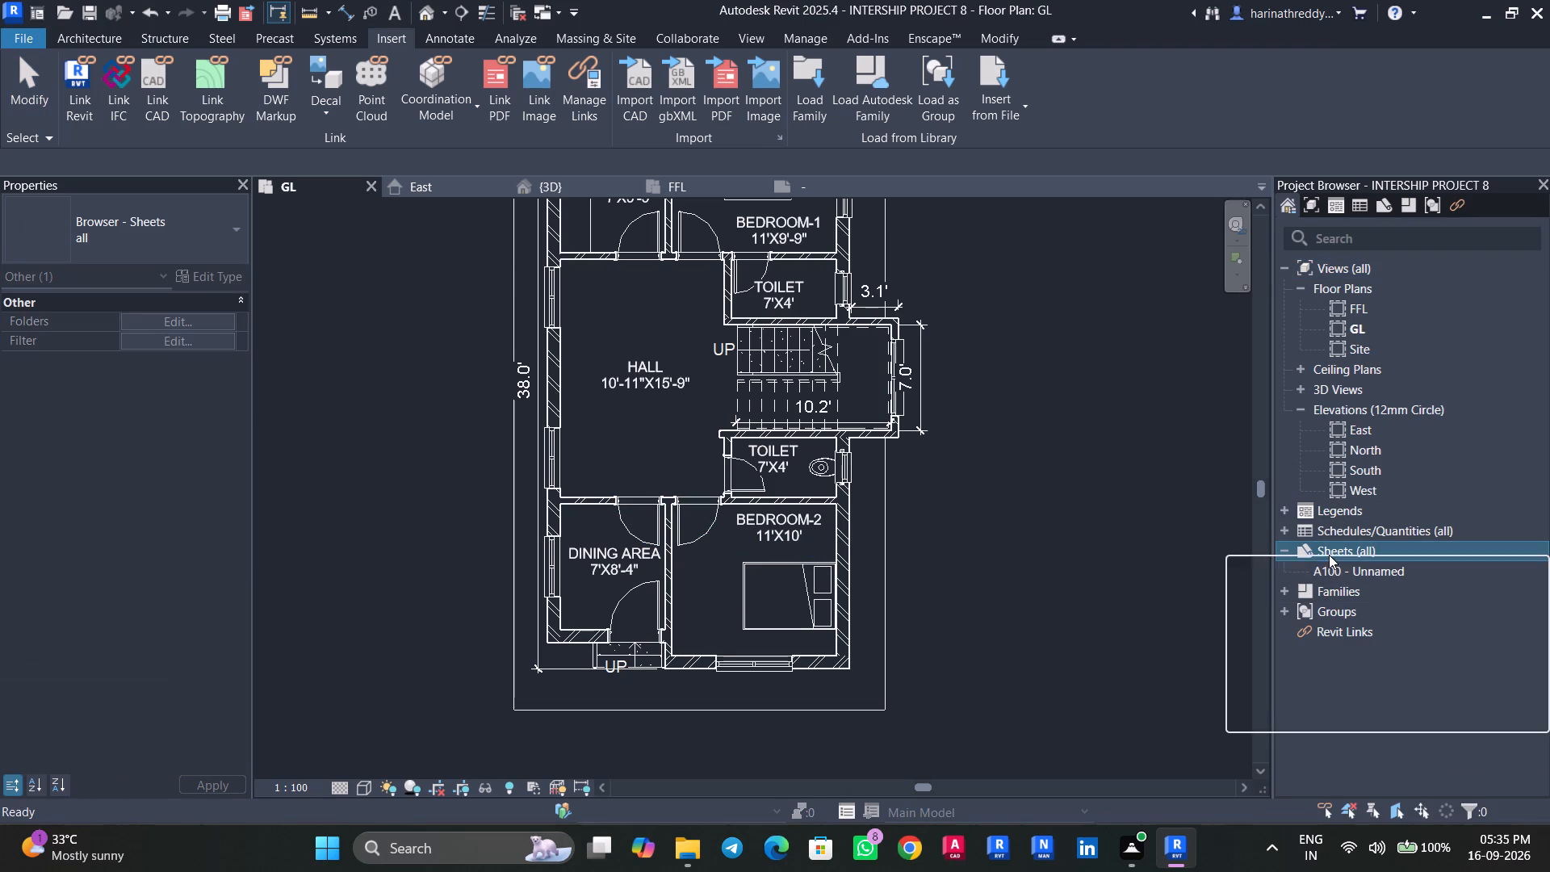
pyautogui.click(1317, 564)
pyautogui.click(802, 638)
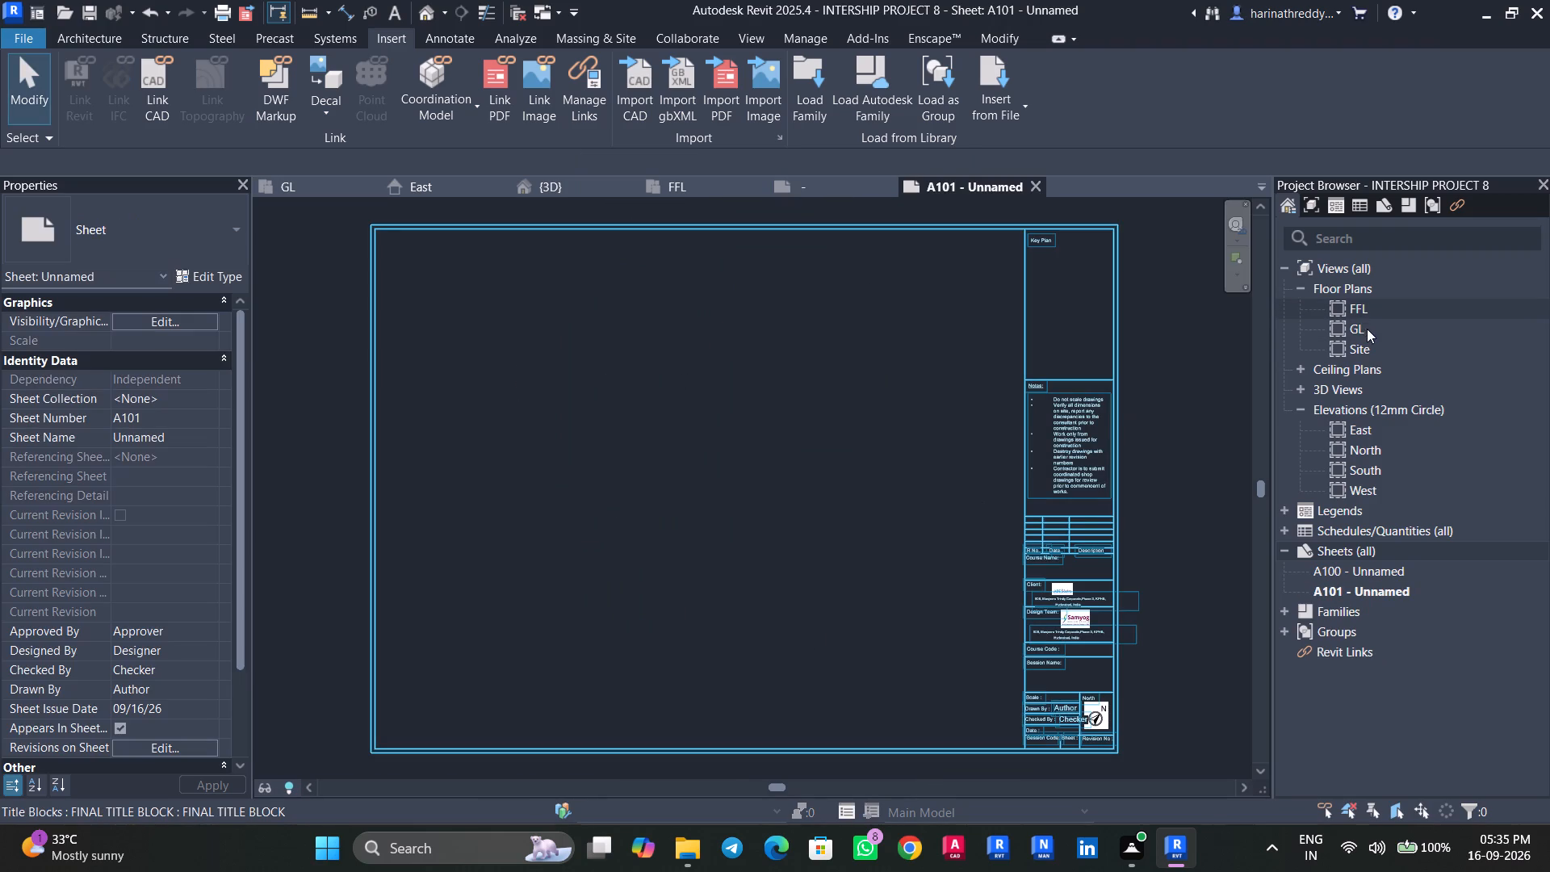
# Place the GL floor plan view on the new sheet, near the middle of its drawing area.
pyautogui.moveTo(1362, 324); pyautogui.dragTo(789, 421)
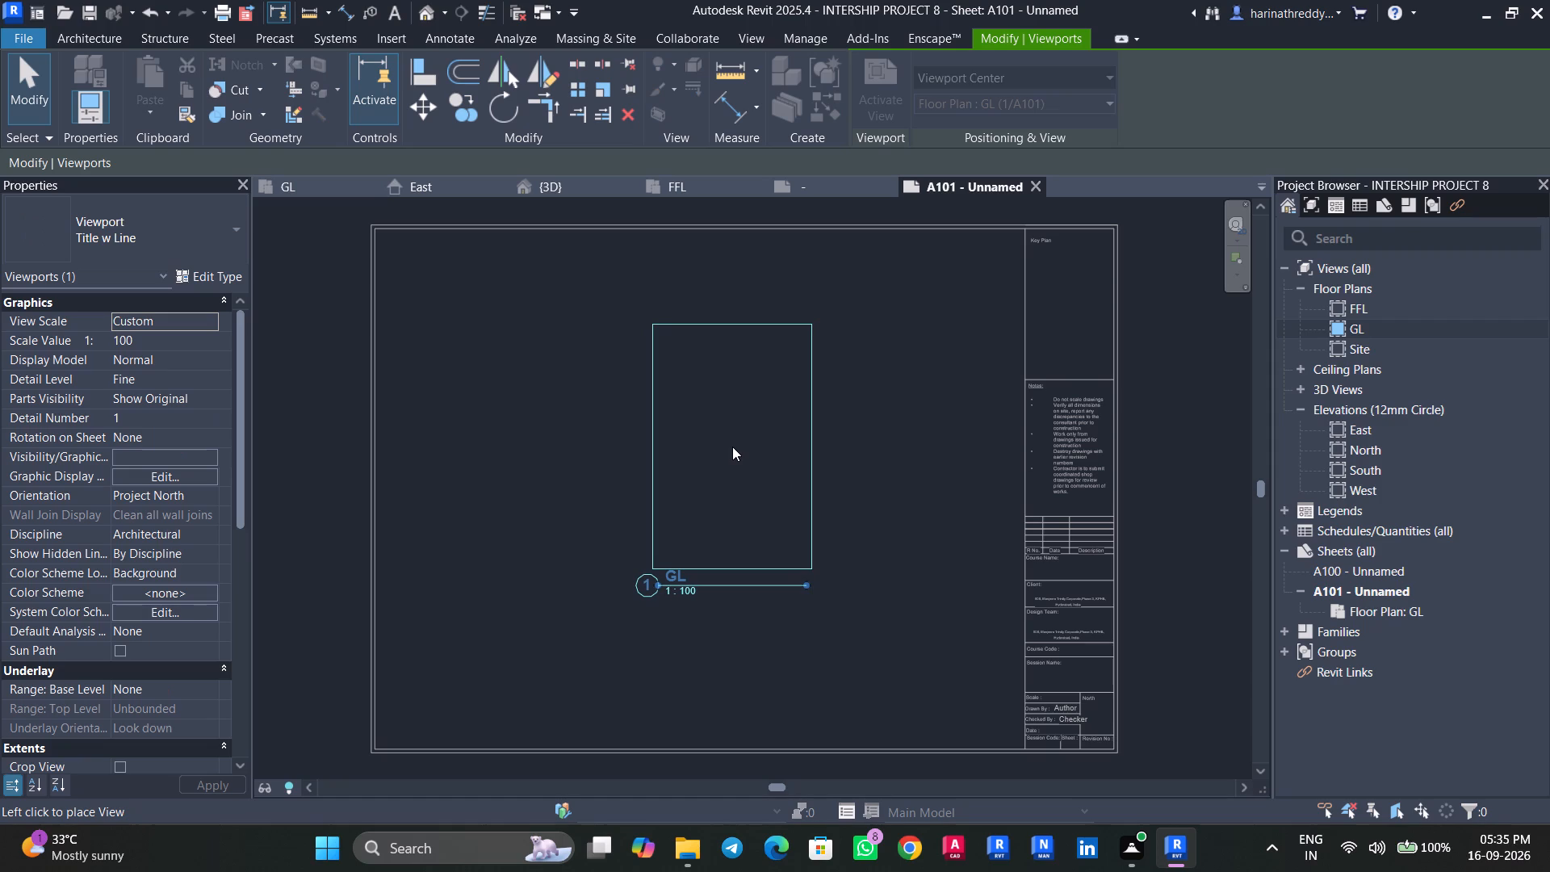
pyautogui.click(699, 423)
# Set the GL viewport's scale value to 1:50.
pyautogui.click(178, 344)
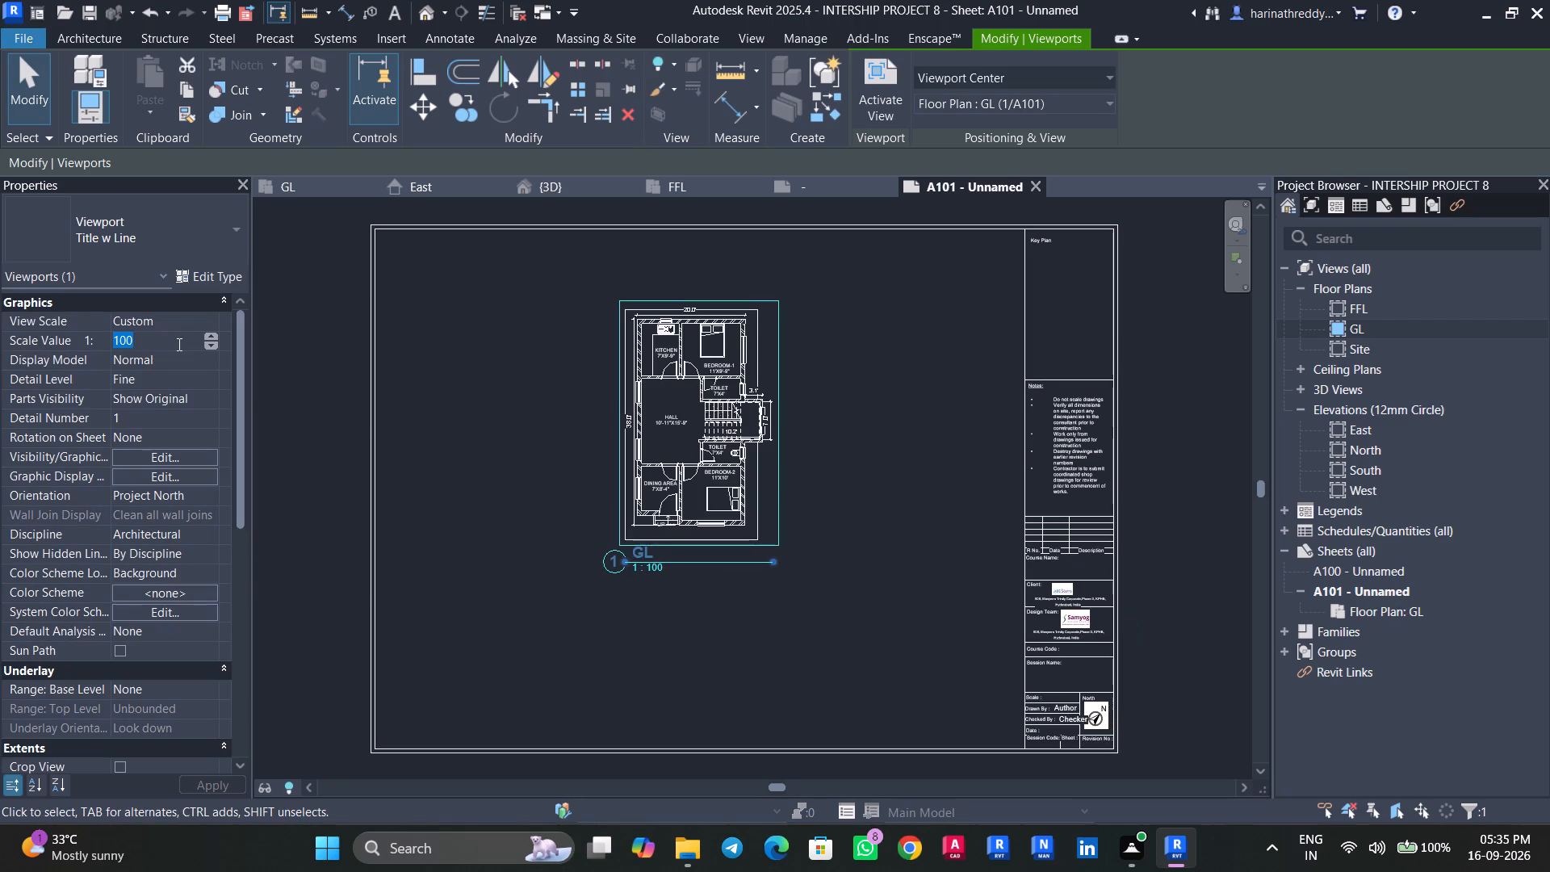
pyautogui.write('50')
pyautogui.scroll(-4, 829, 567)
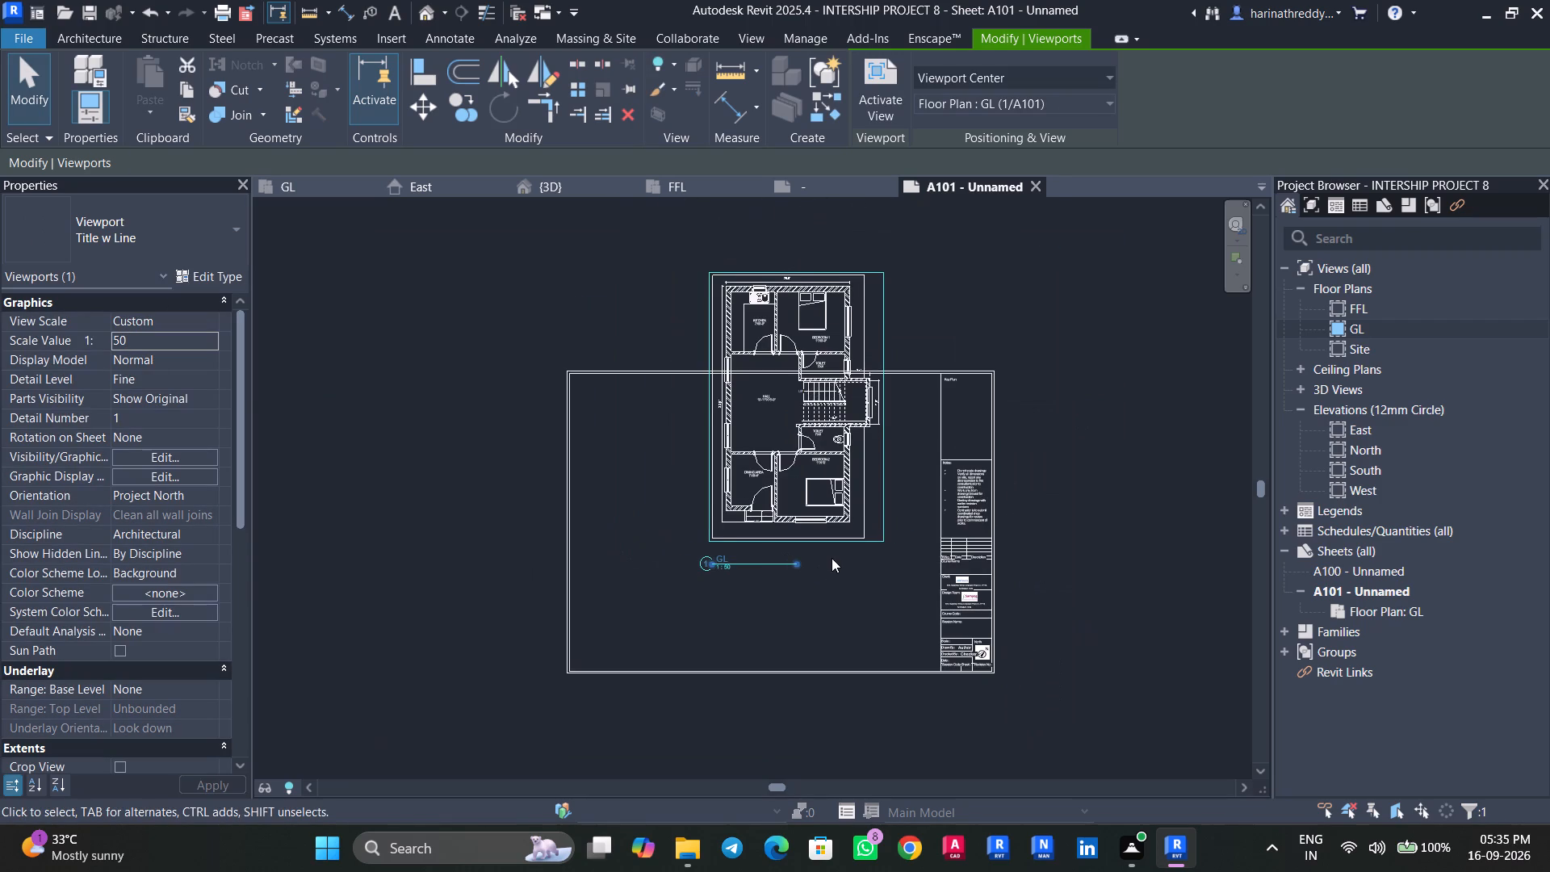
# Nudge the GL viewport downward until the plan sits inside the sheet border.
pyautogui.press('Down')
pyautogui.press('Down')
pyautogui.press('Down')
pyautogui.press('Down')
pyautogui.press('Down')
pyautogui.press('Down')
pyautogui.press('Down')
pyautogui.press('Down')
pyautogui.press('Down')
pyautogui.press('Down')
pyautogui.press('Down')
pyautogui.press('Down')
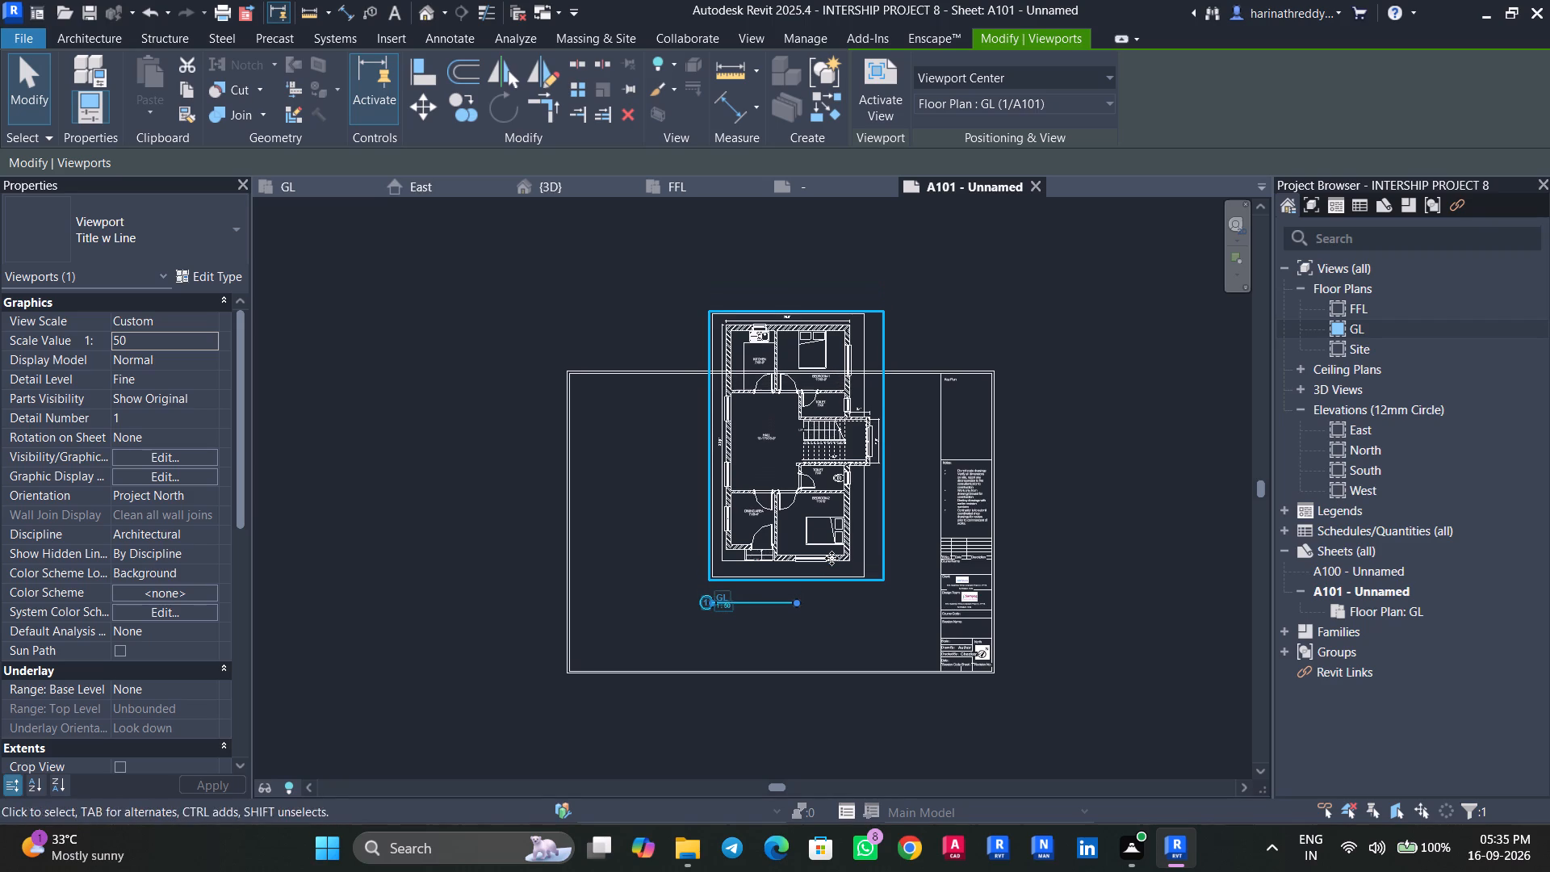
pyautogui.press('Down')
pyautogui.press('Down')
pyautogui.press('Down')
pyautogui.press('Down')
pyautogui.press('Down')
pyautogui.press('Down')
pyautogui.press('Down')
pyautogui.press('Down')
pyautogui.press('Down')
pyautogui.press('Down')
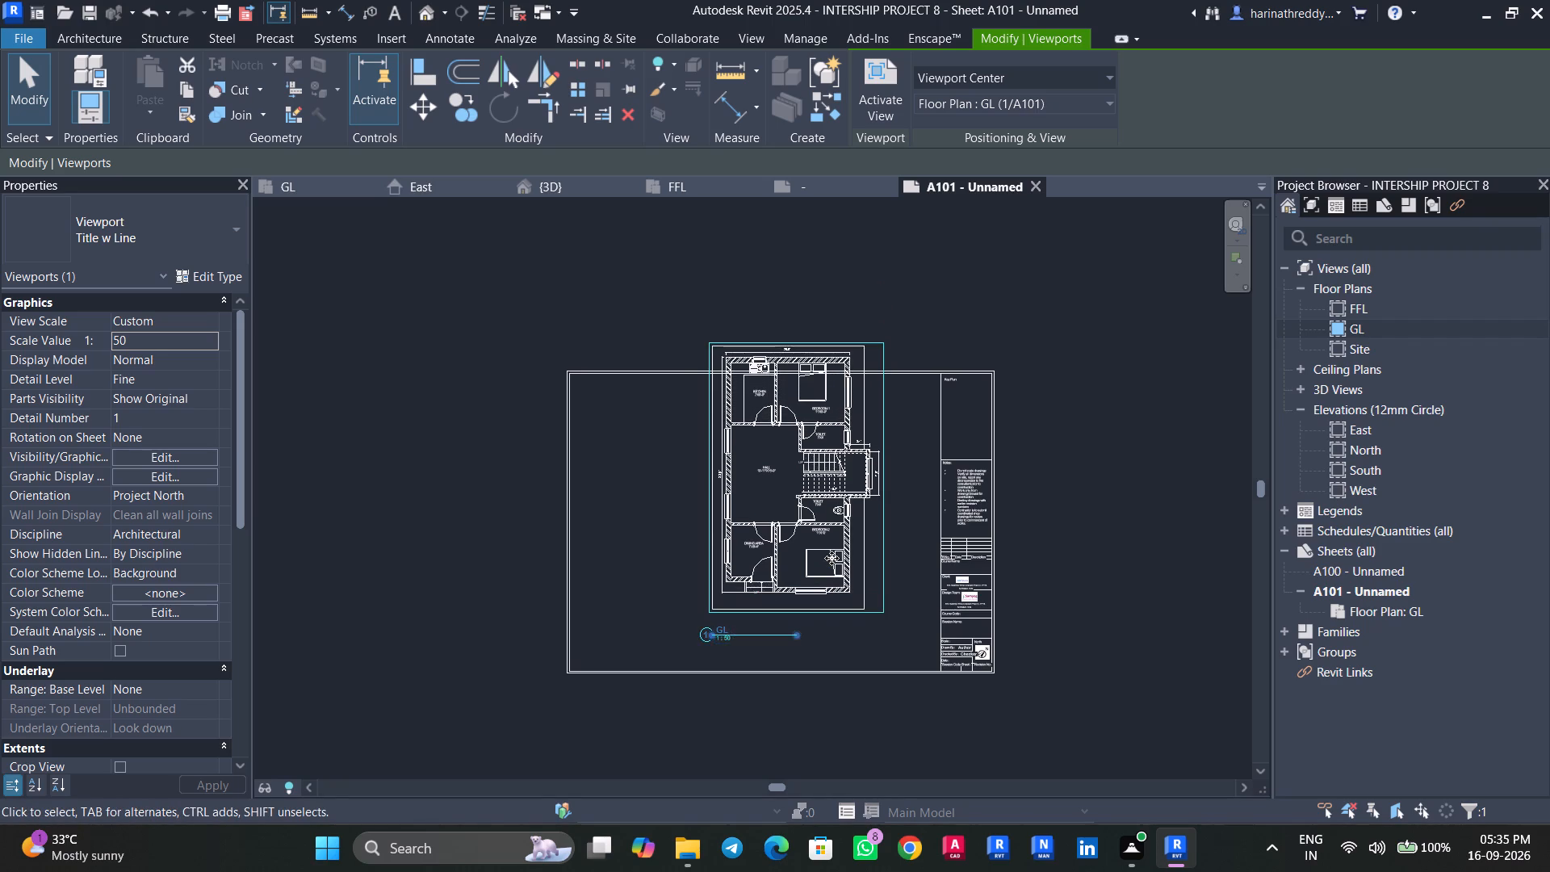
pyautogui.press('Down')
pyautogui.press('Down')
pyautogui.press('Down')
pyautogui.press('Down')
pyautogui.press('Down')
pyautogui.press('Down')
pyautogui.press('Down')
pyautogui.press('Down')
pyautogui.press('Down')
pyautogui.press('Down')
pyautogui.press('Down')
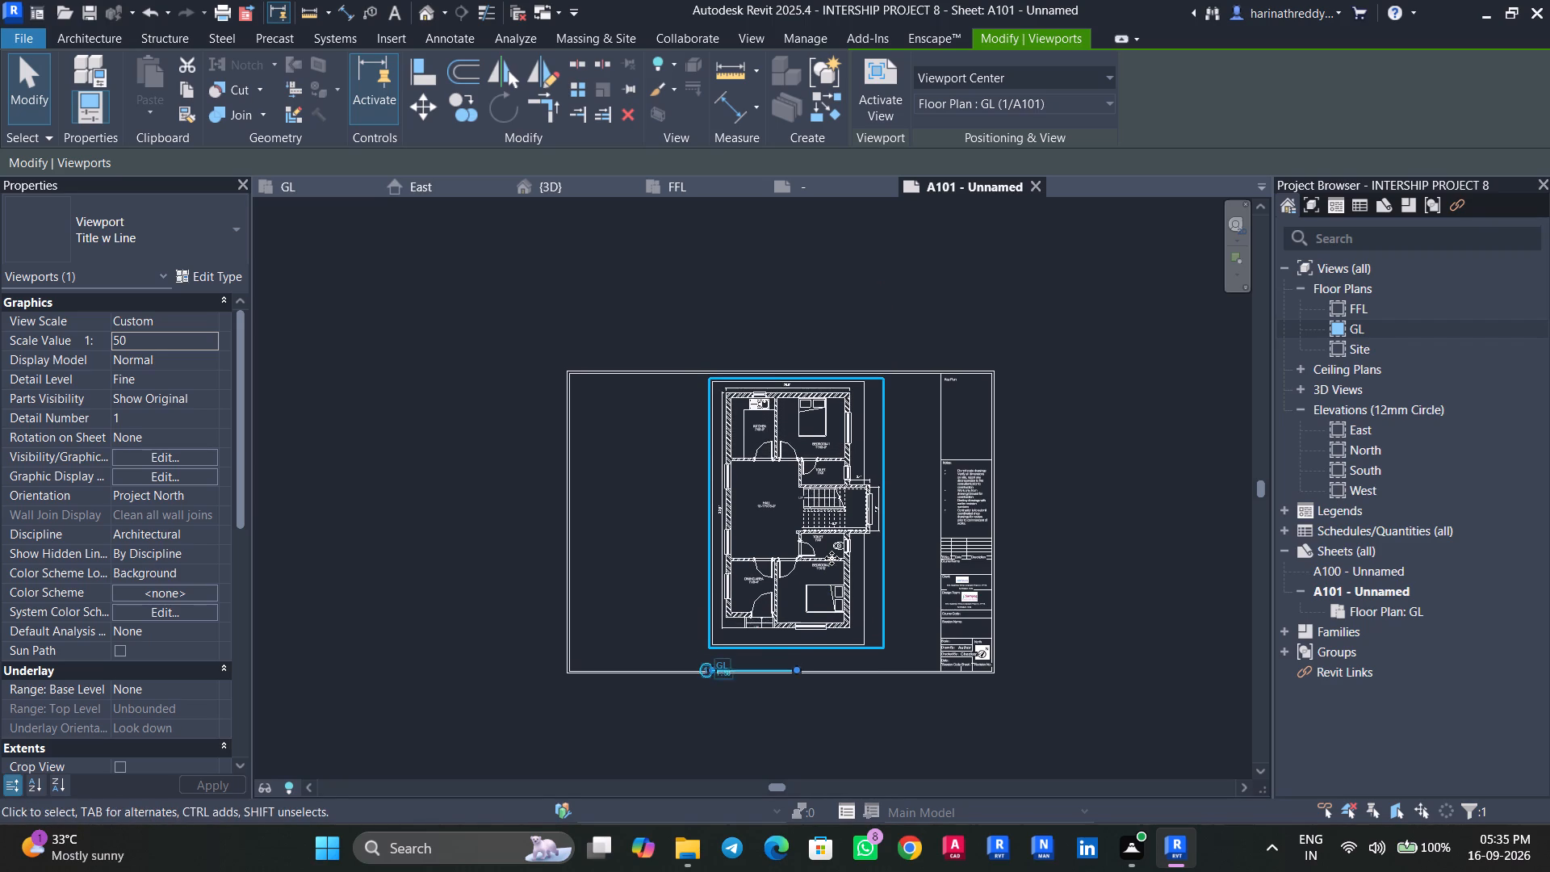
pyautogui.press('Down')
# Move the GL view title up and inward so it sits inside the sheet border, just below the plan.
pyautogui.scroll(4, 822, 773)
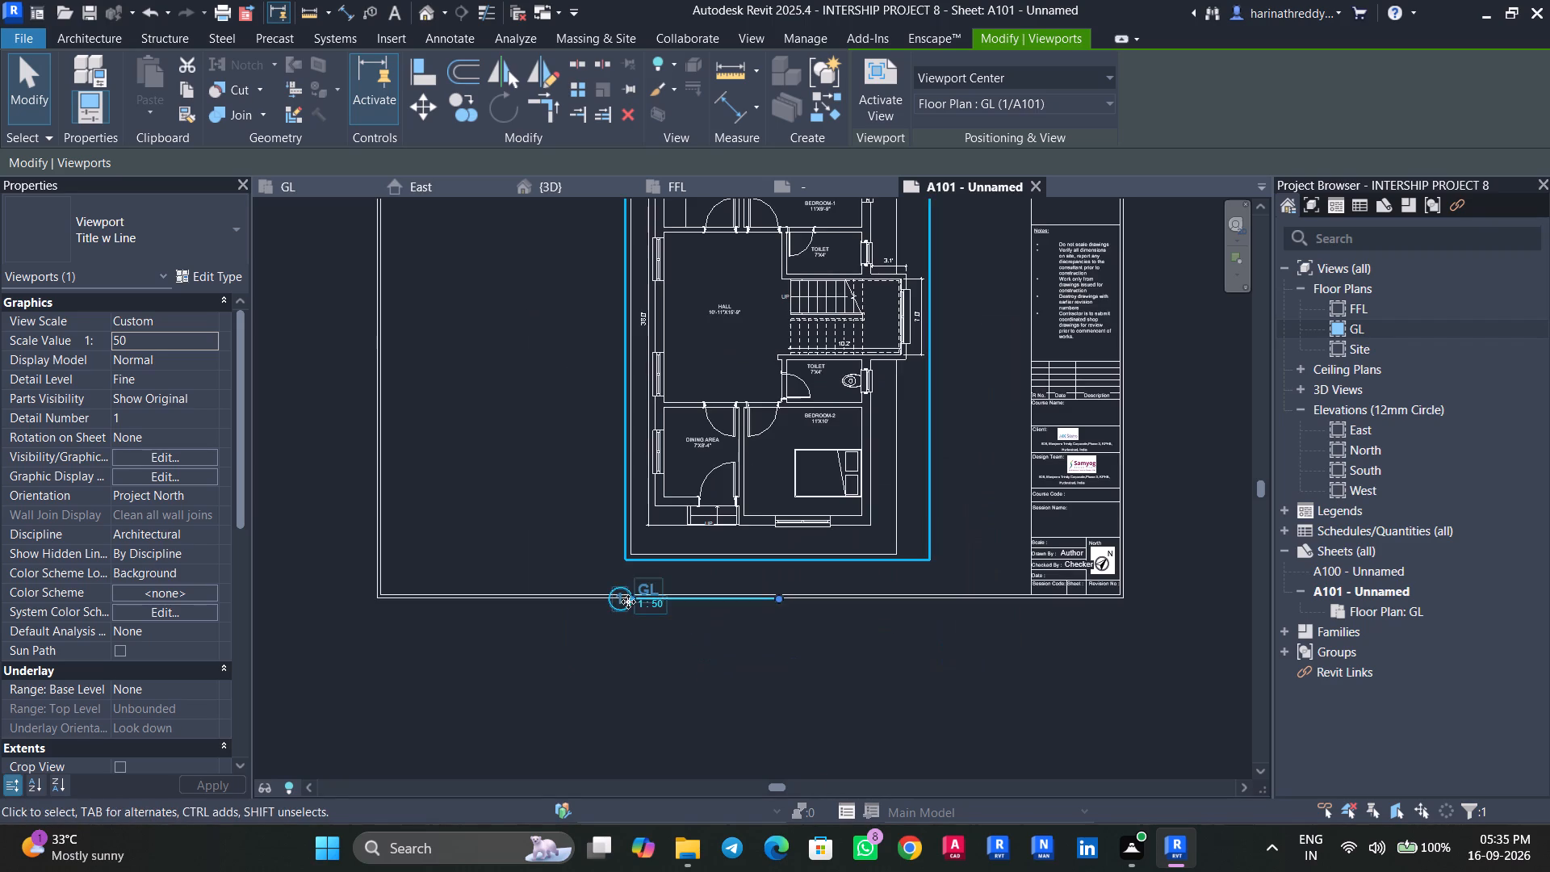
pyautogui.click(818, 667)
pyautogui.click(683, 594)
pyautogui.moveTo(681, 601); pyautogui.dragTo(718, 573)
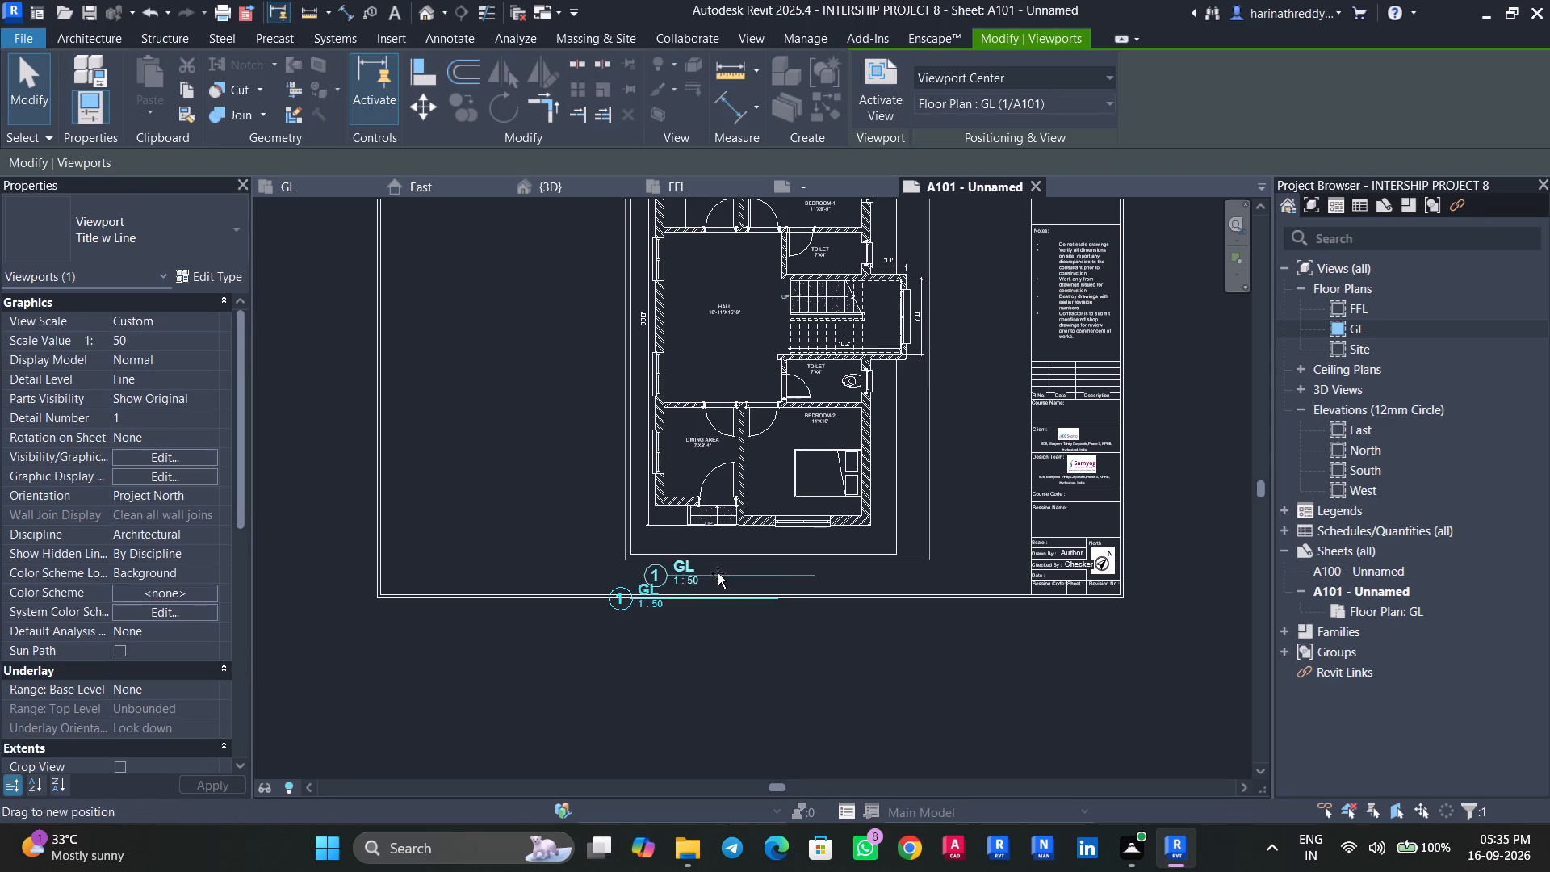
pyautogui.moveTo(718, 573); pyautogui.dragTo(695, 585)
pyautogui.click(697, 637)
# Examine the sheet's plan layout, room labels, dimensions and title block up close and as a whole.
pyautogui.scroll(-2, 726, 627)
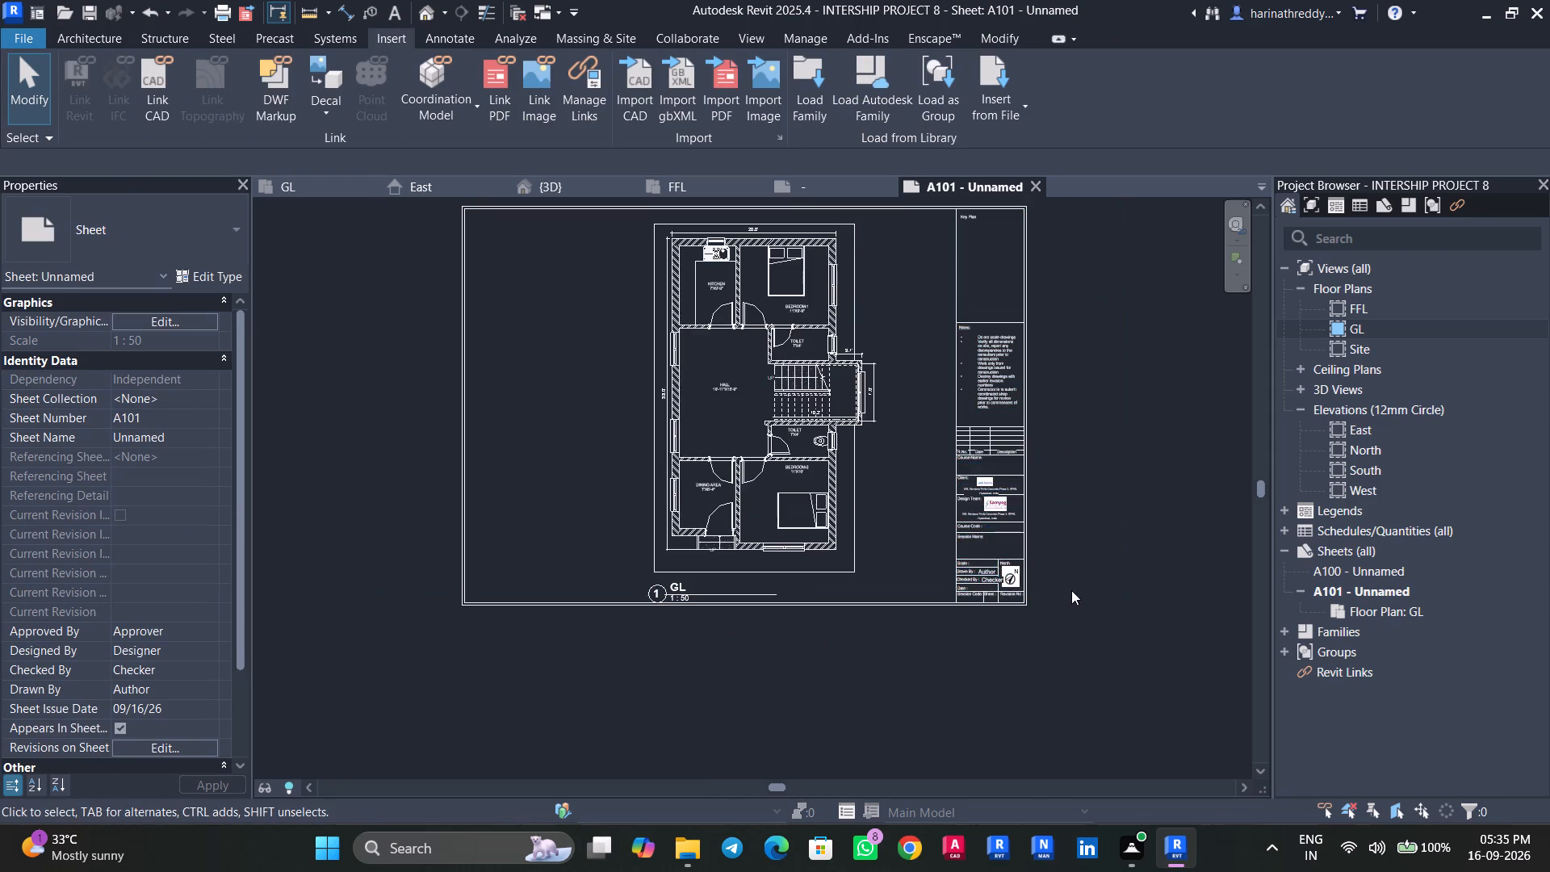
pyautogui.moveTo(1071, 590); pyautogui.dragTo(1041, 654, button='middle')
pyautogui.scroll(4, 804, 455)
pyautogui.moveTo(919, 546); pyautogui.dragTo(927, 602, button='middle')
pyautogui.scroll(5, 566, 491)
pyautogui.scroll(-6, 577, 509)
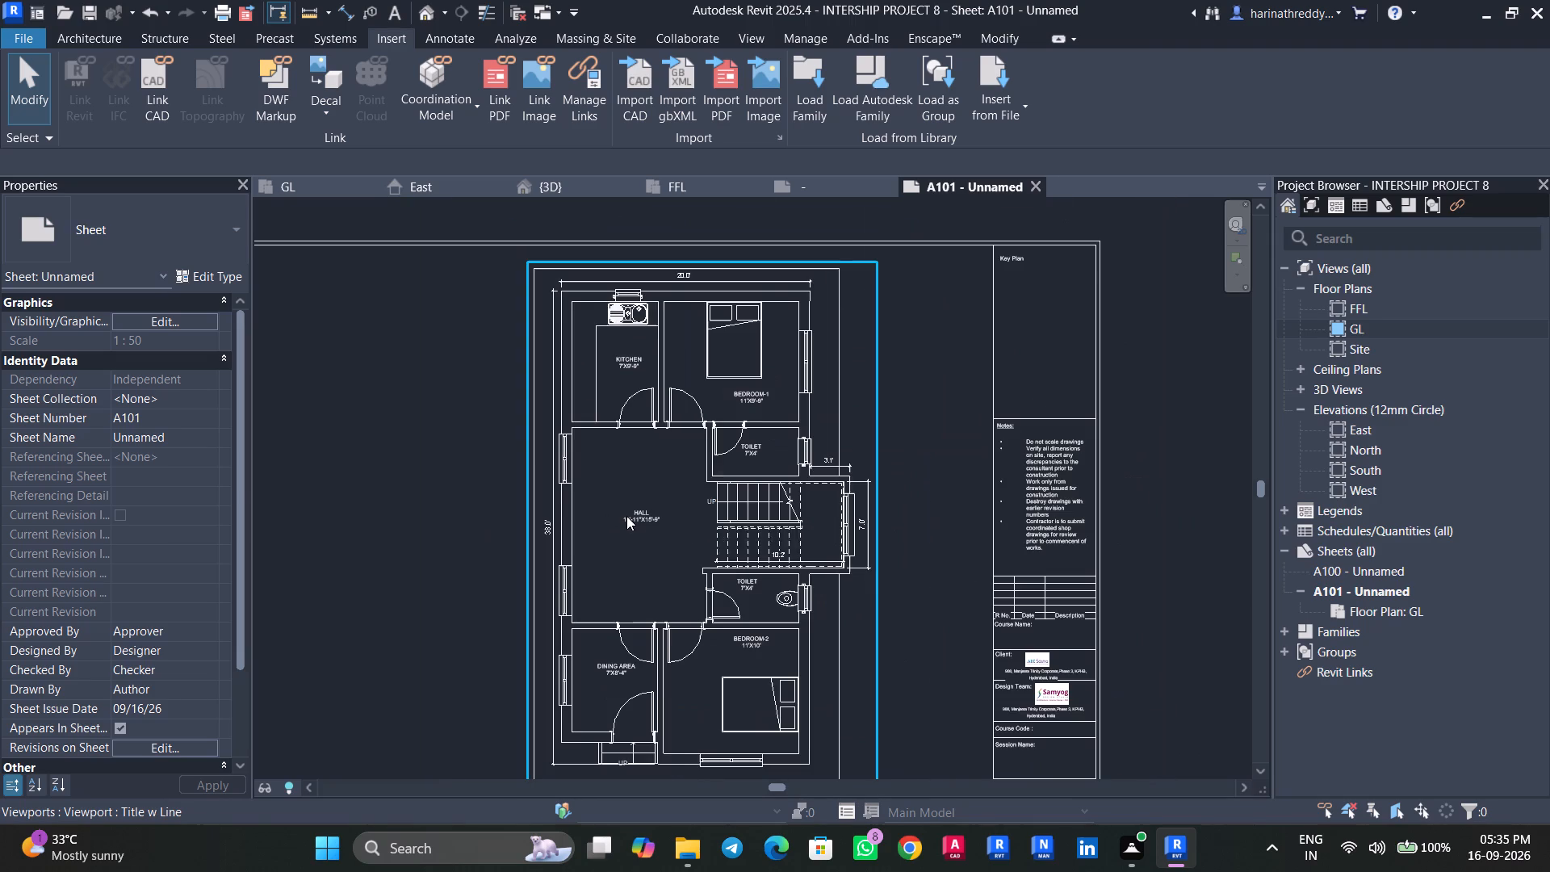
pyautogui.scroll(2, 622, 340)
pyautogui.scroll(-1, 624, 336)
pyautogui.scroll(1, 627, 332)
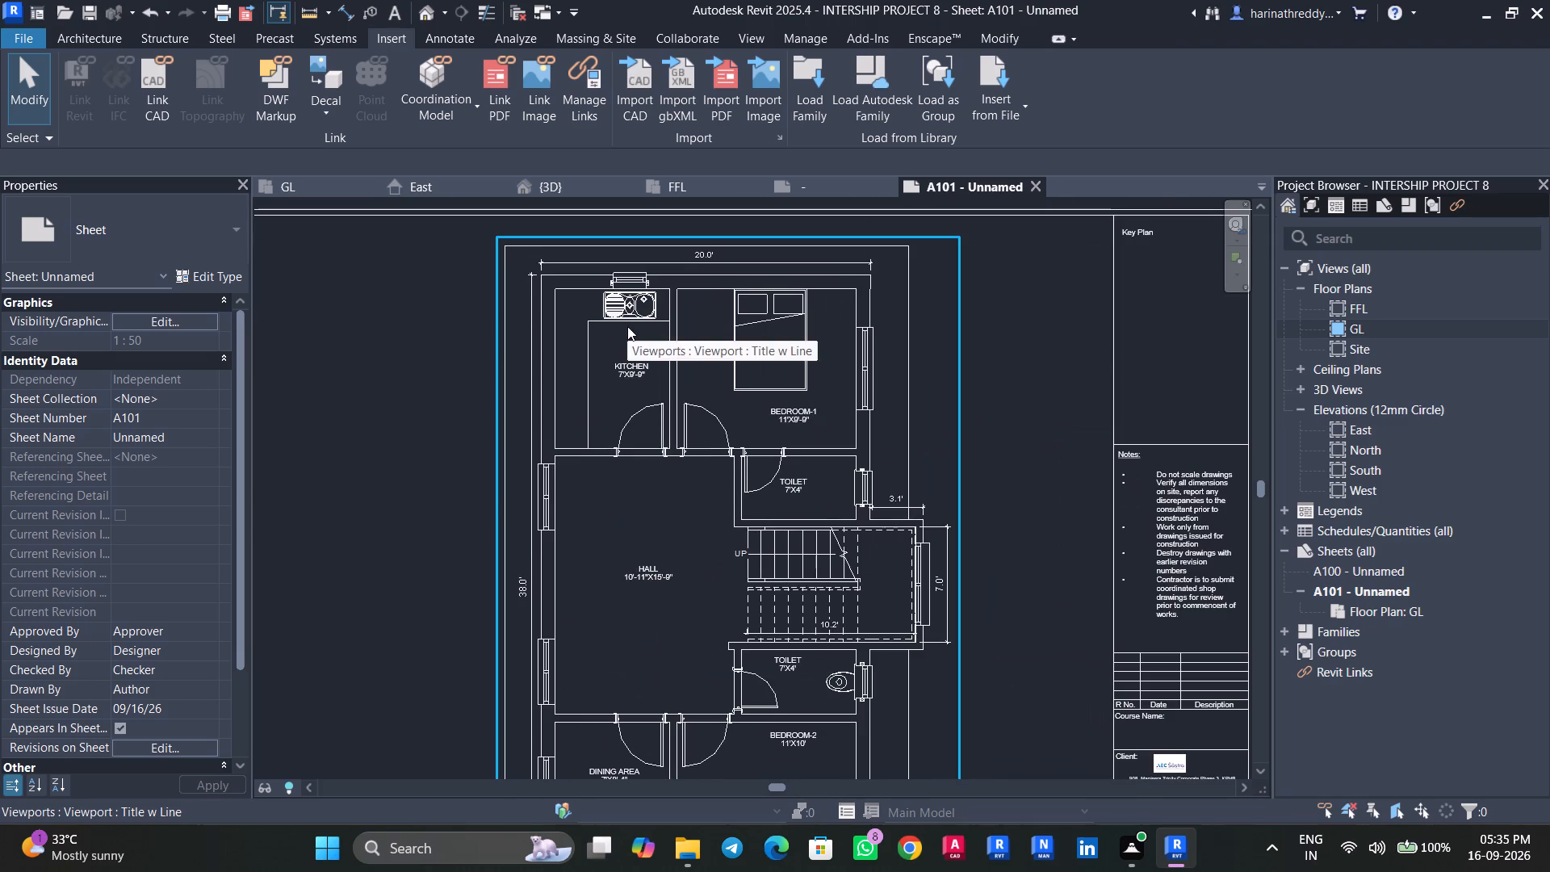
pyautogui.scroll(-4, 396, 516)
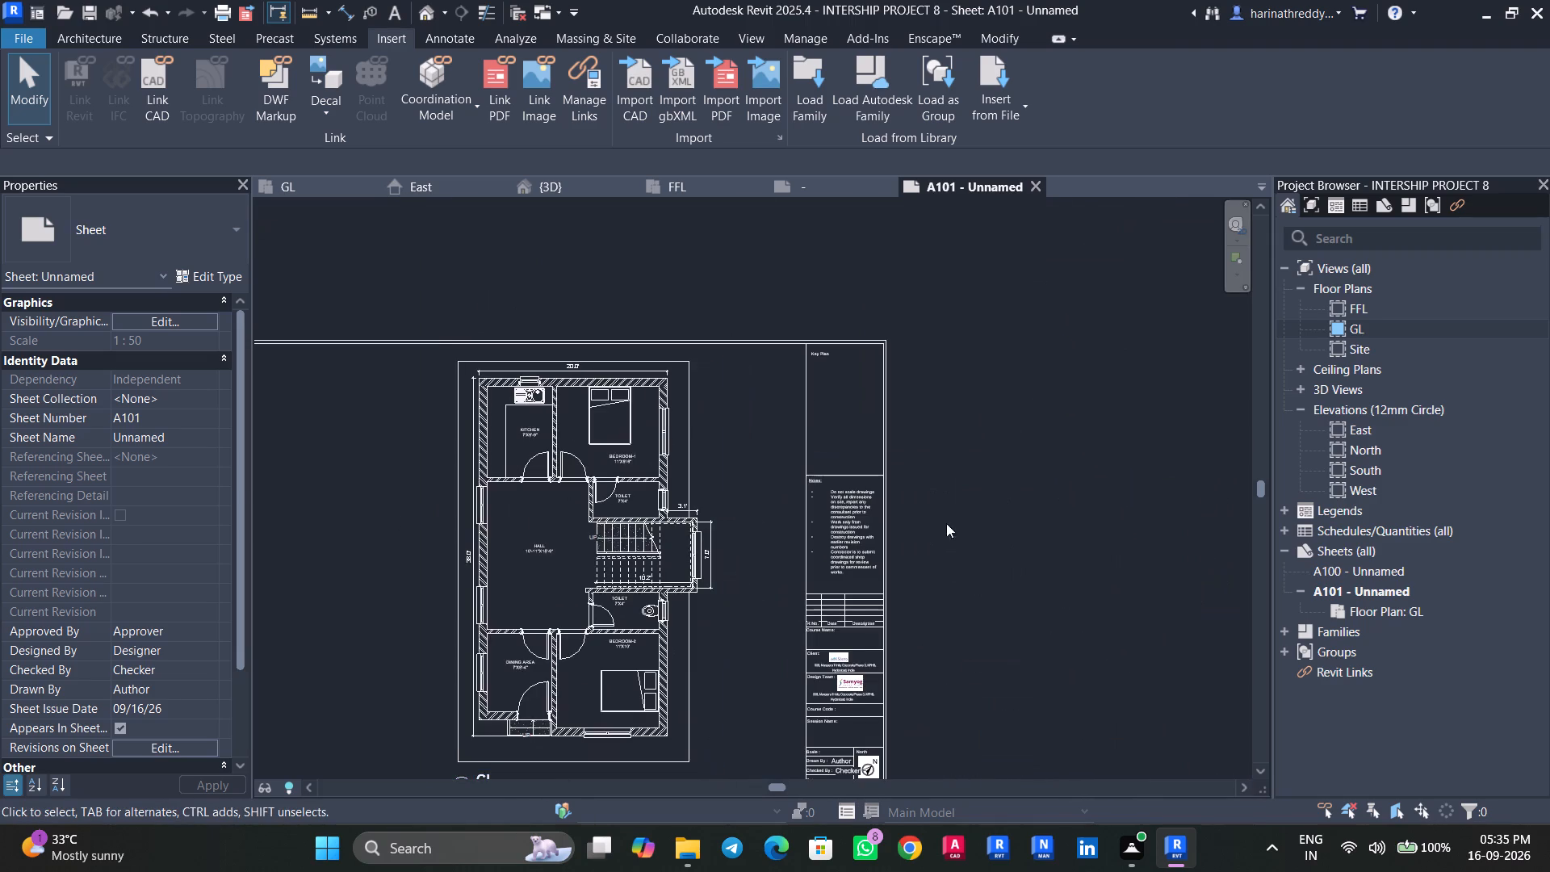
pyautogui.scroll(-2, 980, 538)
pyautogui.scroll(8, 718, 525)
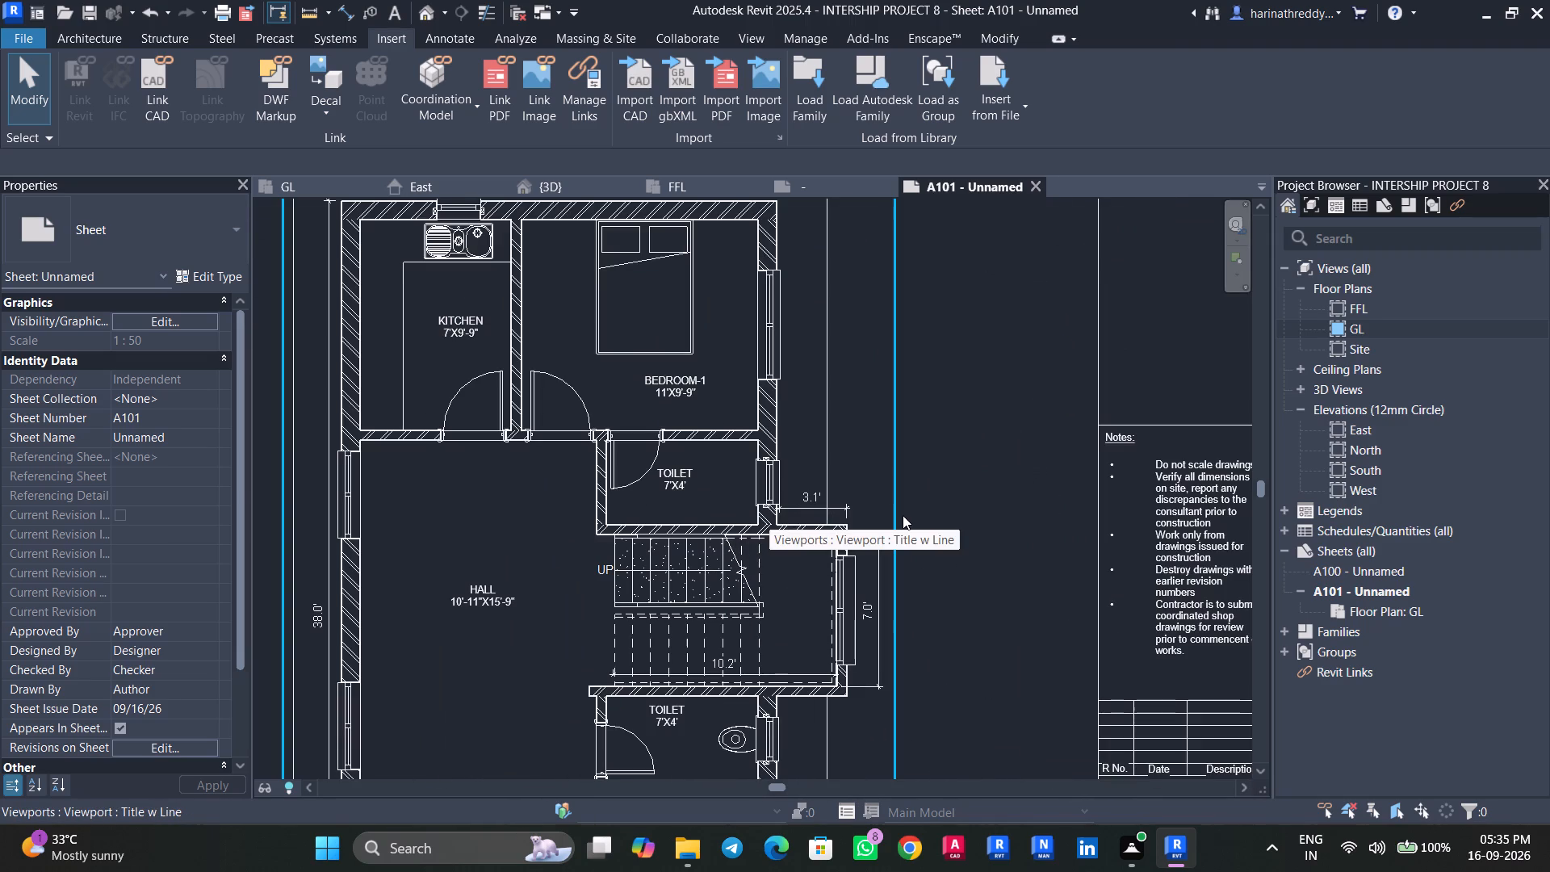
pyautogui.scroll(-7, 903, 515)
pyautogui.scroll(-1, 1094, 537)
pyautogui.moveTo(1094, 537); pyautogui.dragTo(1075, 437, button='middle')
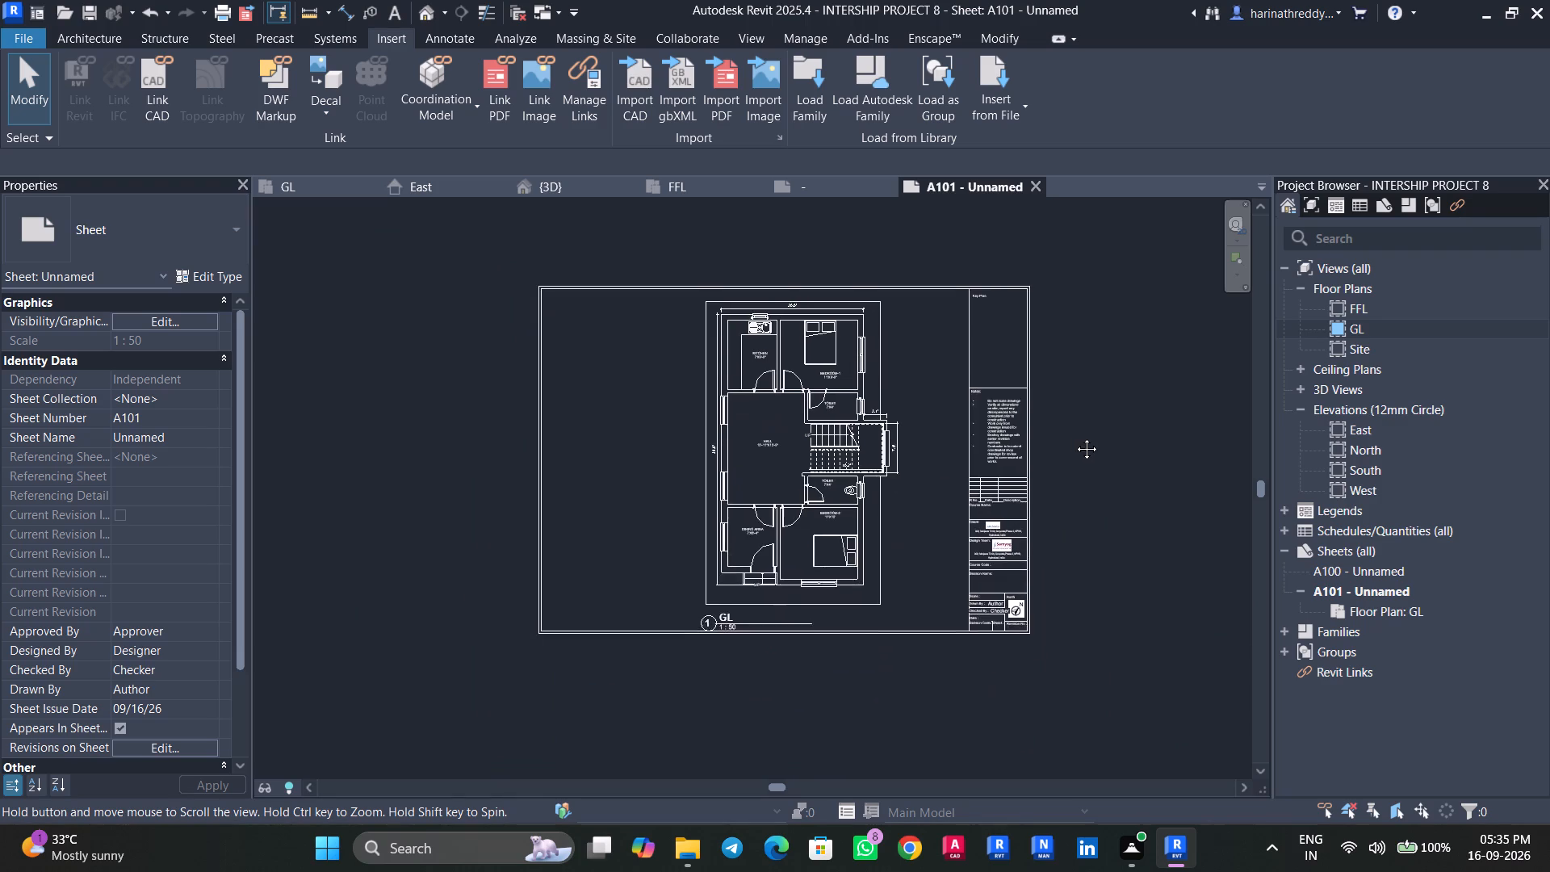
pyautogui.moveTo(1075, 437); pyautogui.dragTo(1076, 488, button='middle')
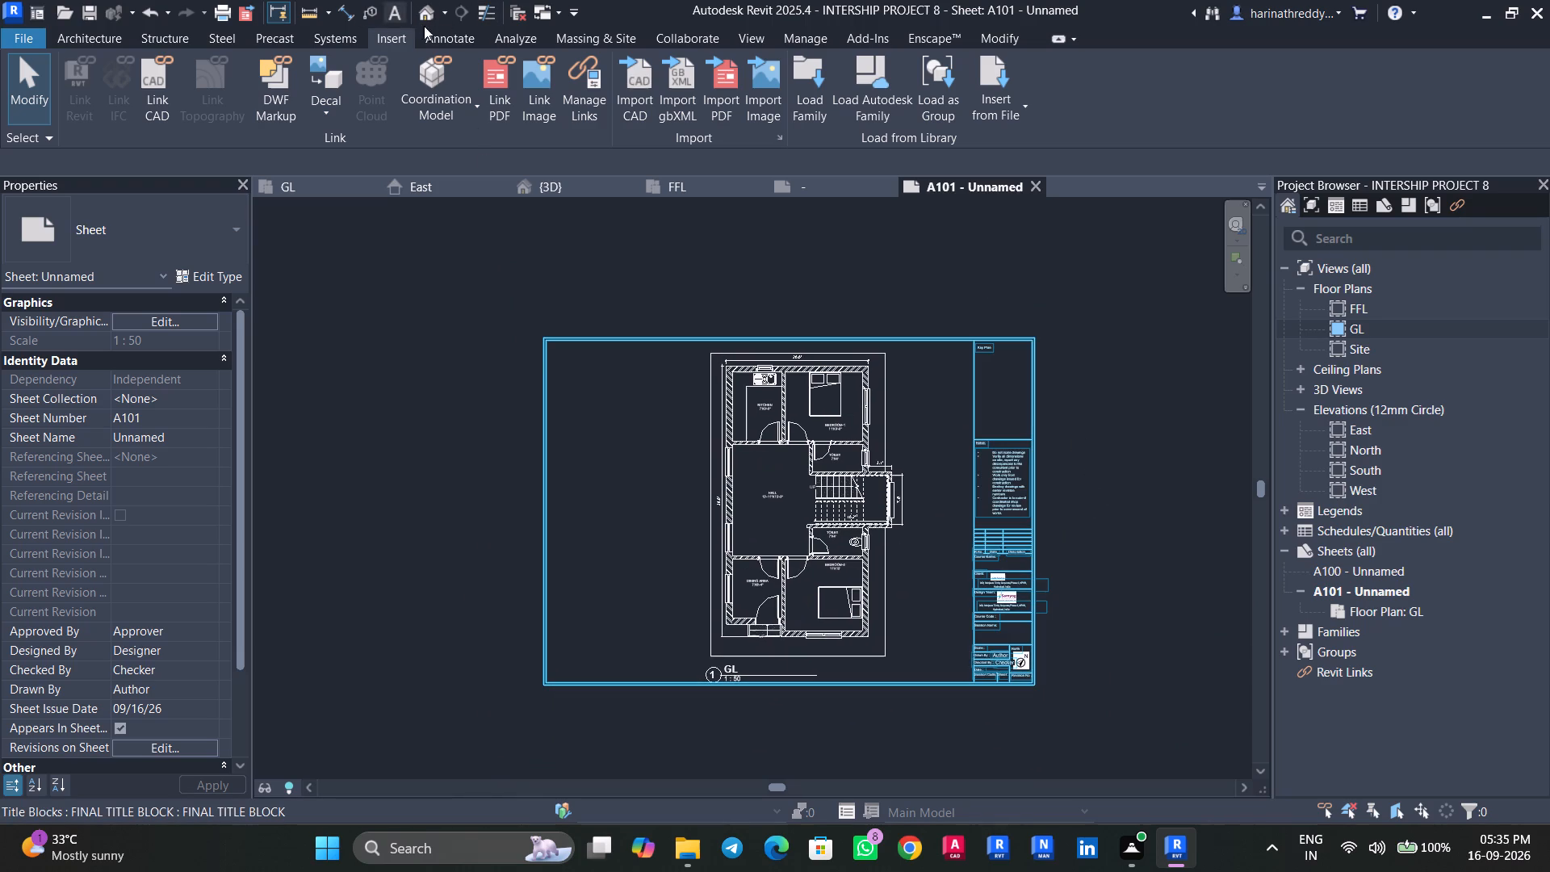
# Start a PDF export of the current sheet and set its save location to the Downloads folder.
pyautogui.click(253, 15)
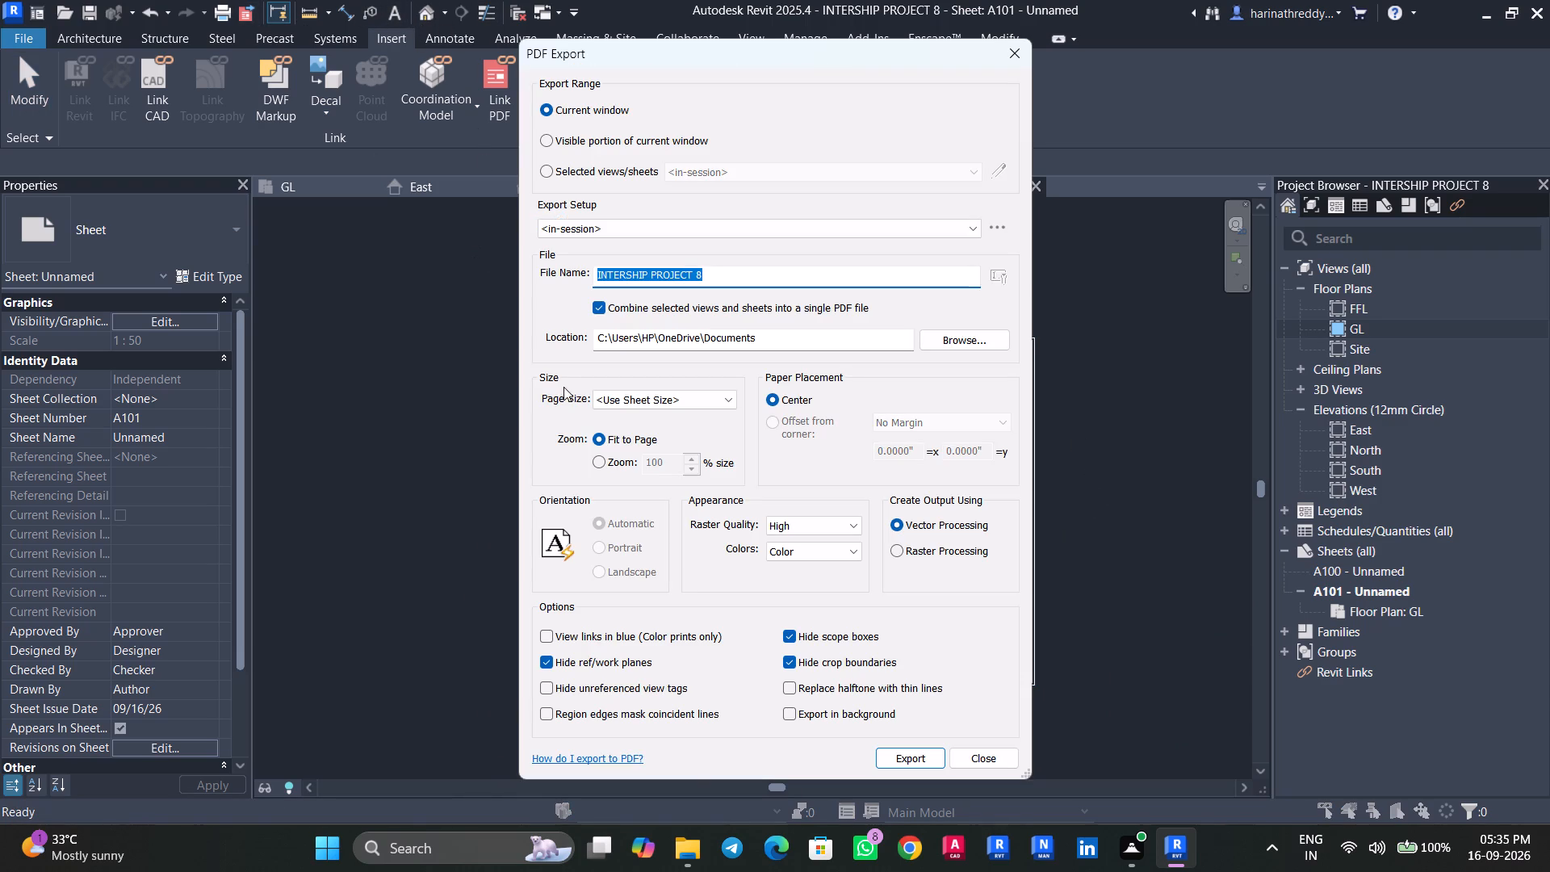
pyautogui.click(777, 667)
pyautogui.click(961, 341)
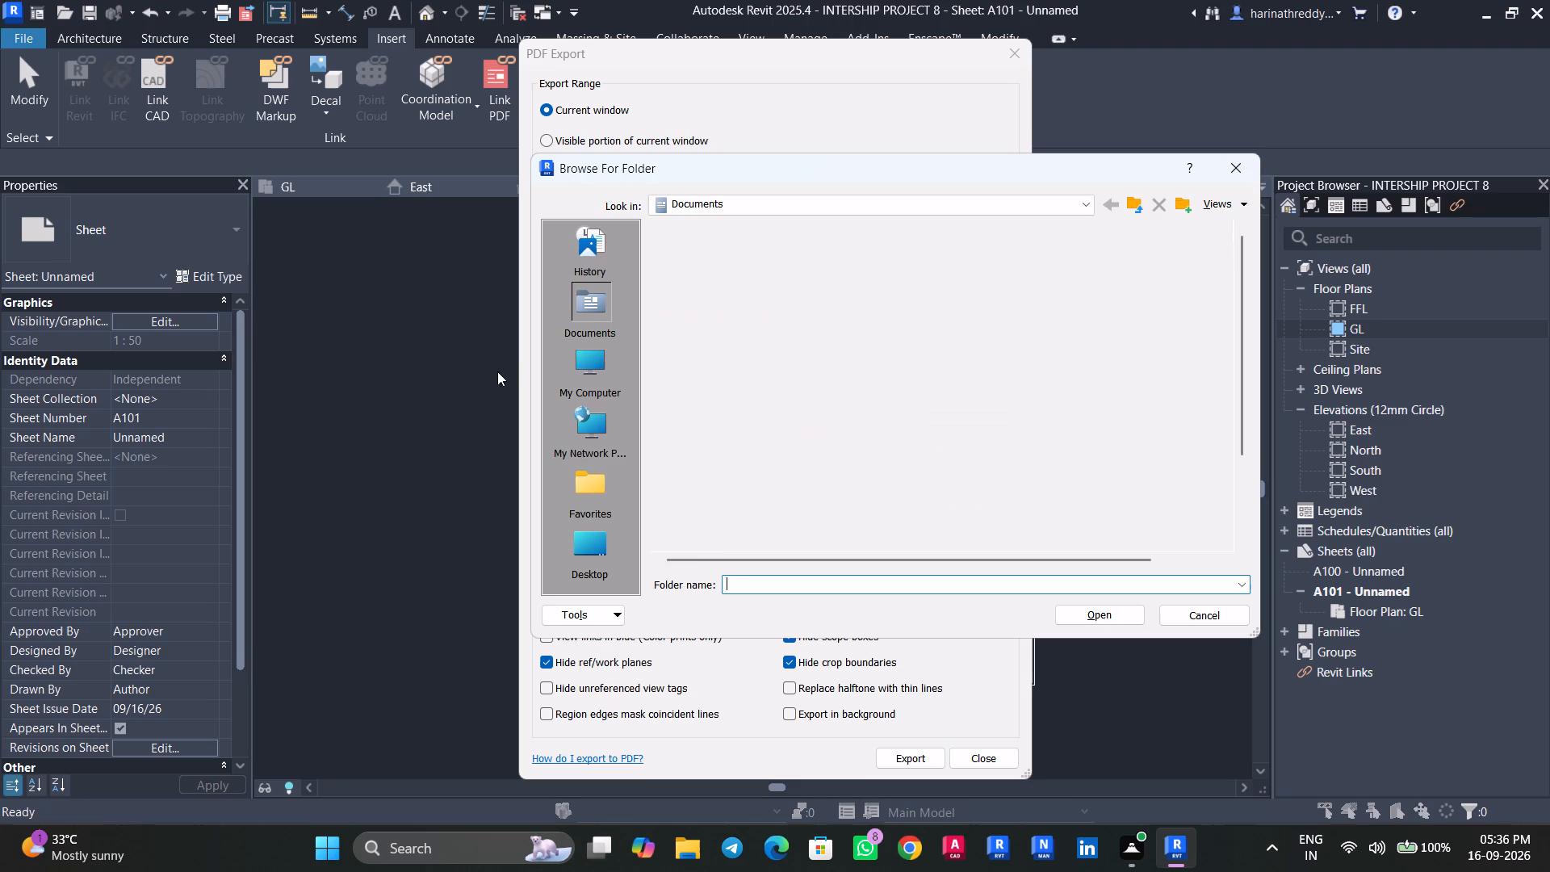
pyautogui.click(587, 537)
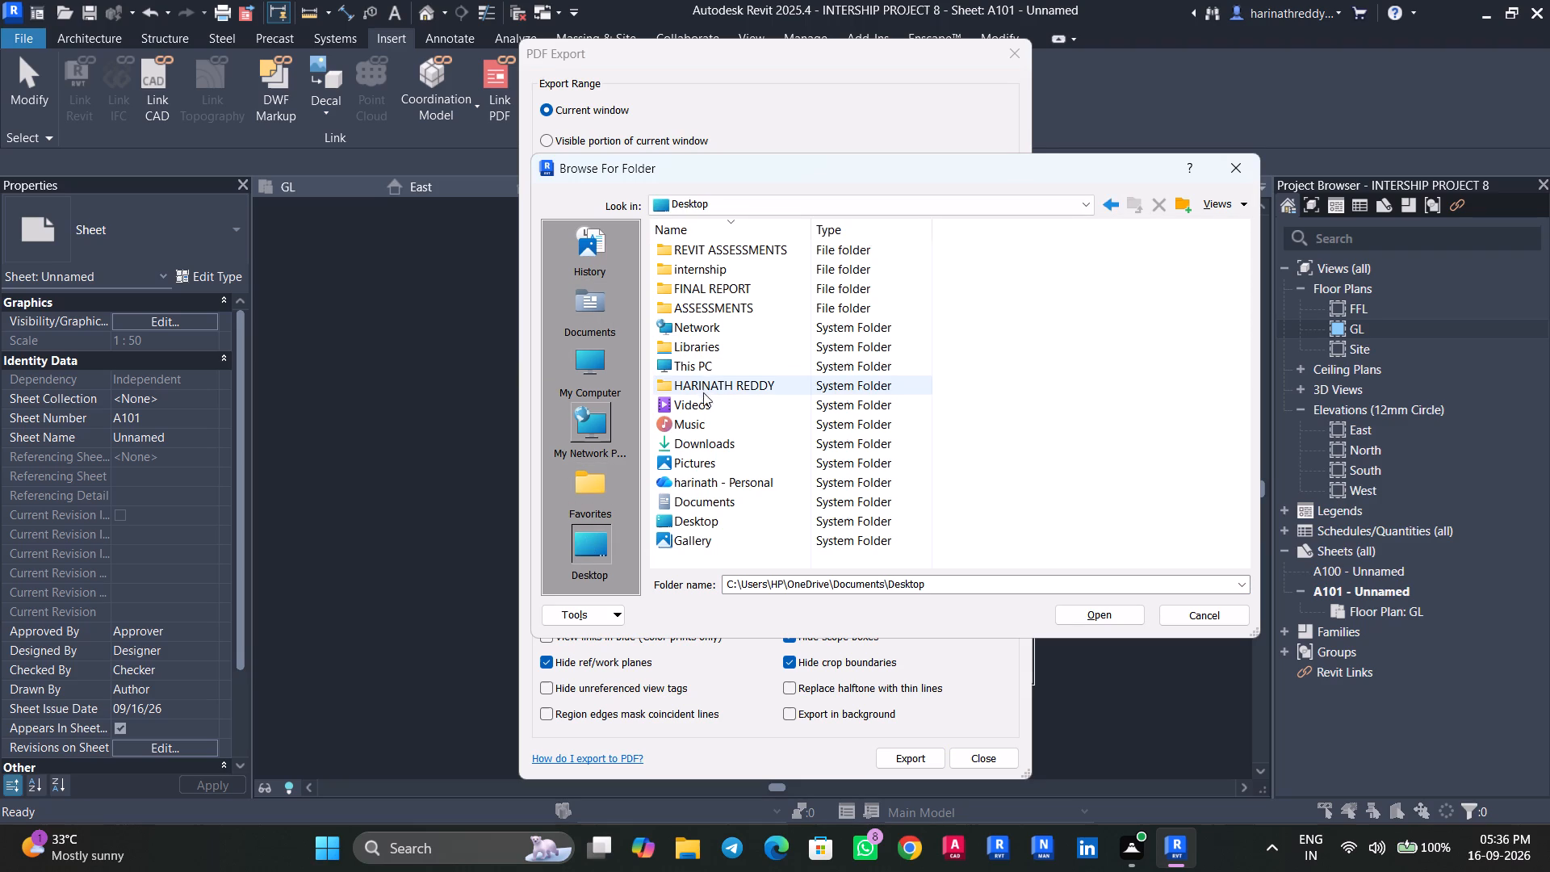
pyautogui.click(709, 437)
pyautogui.click(1116, 610)
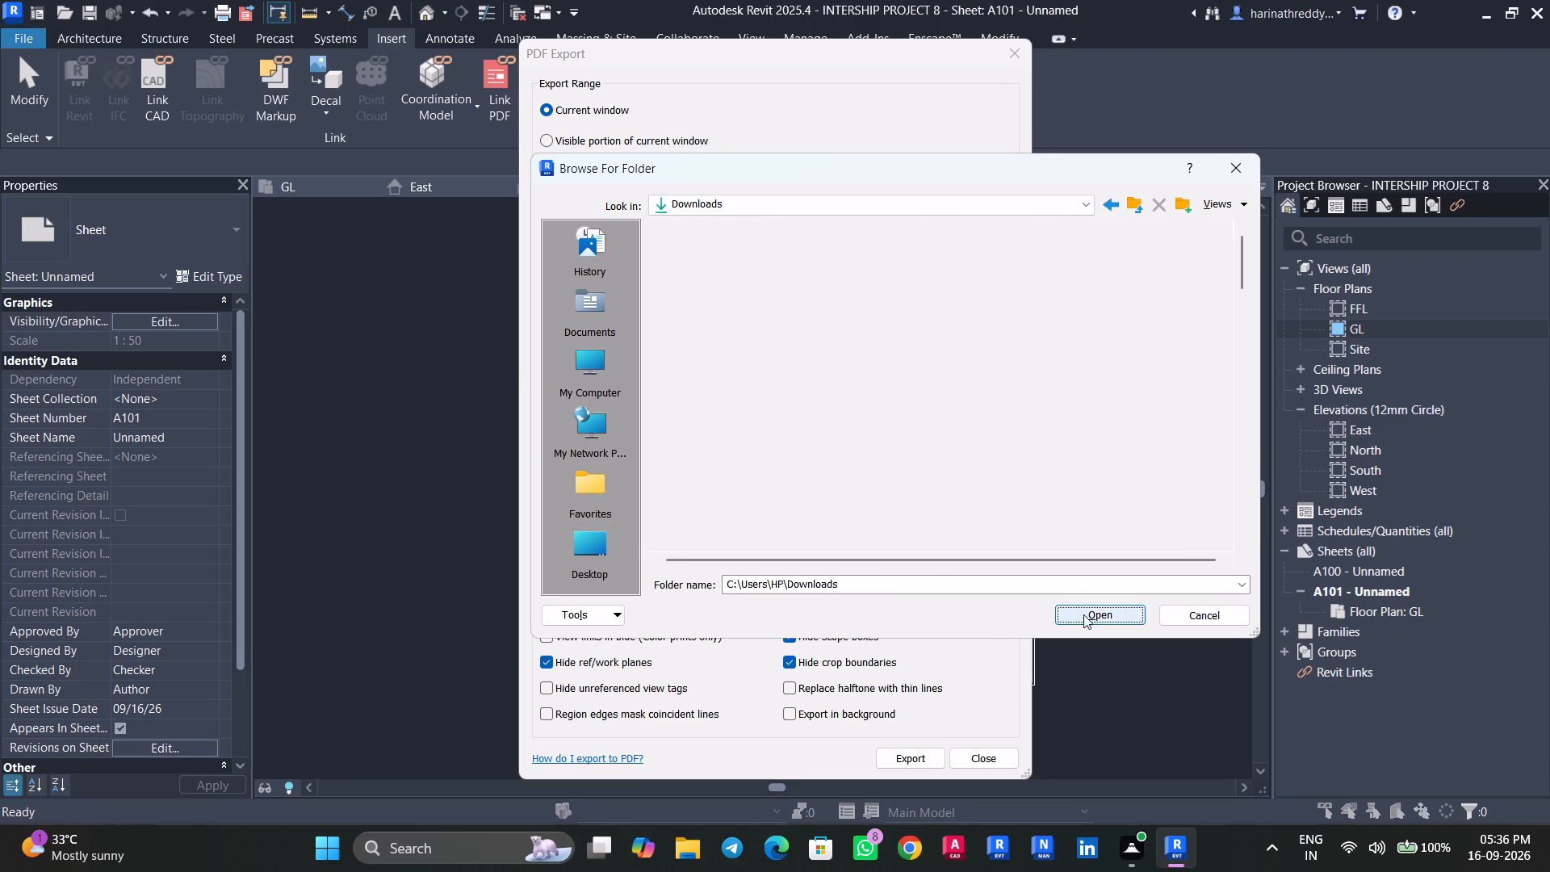
pyautogui.click(1108, 618)
# Set the page size to ISO A4 (210 x 297 mm), keep Color output, and export the sheet as INTERSHIP PROJECT 8.
pyautogui.click(689, 401)
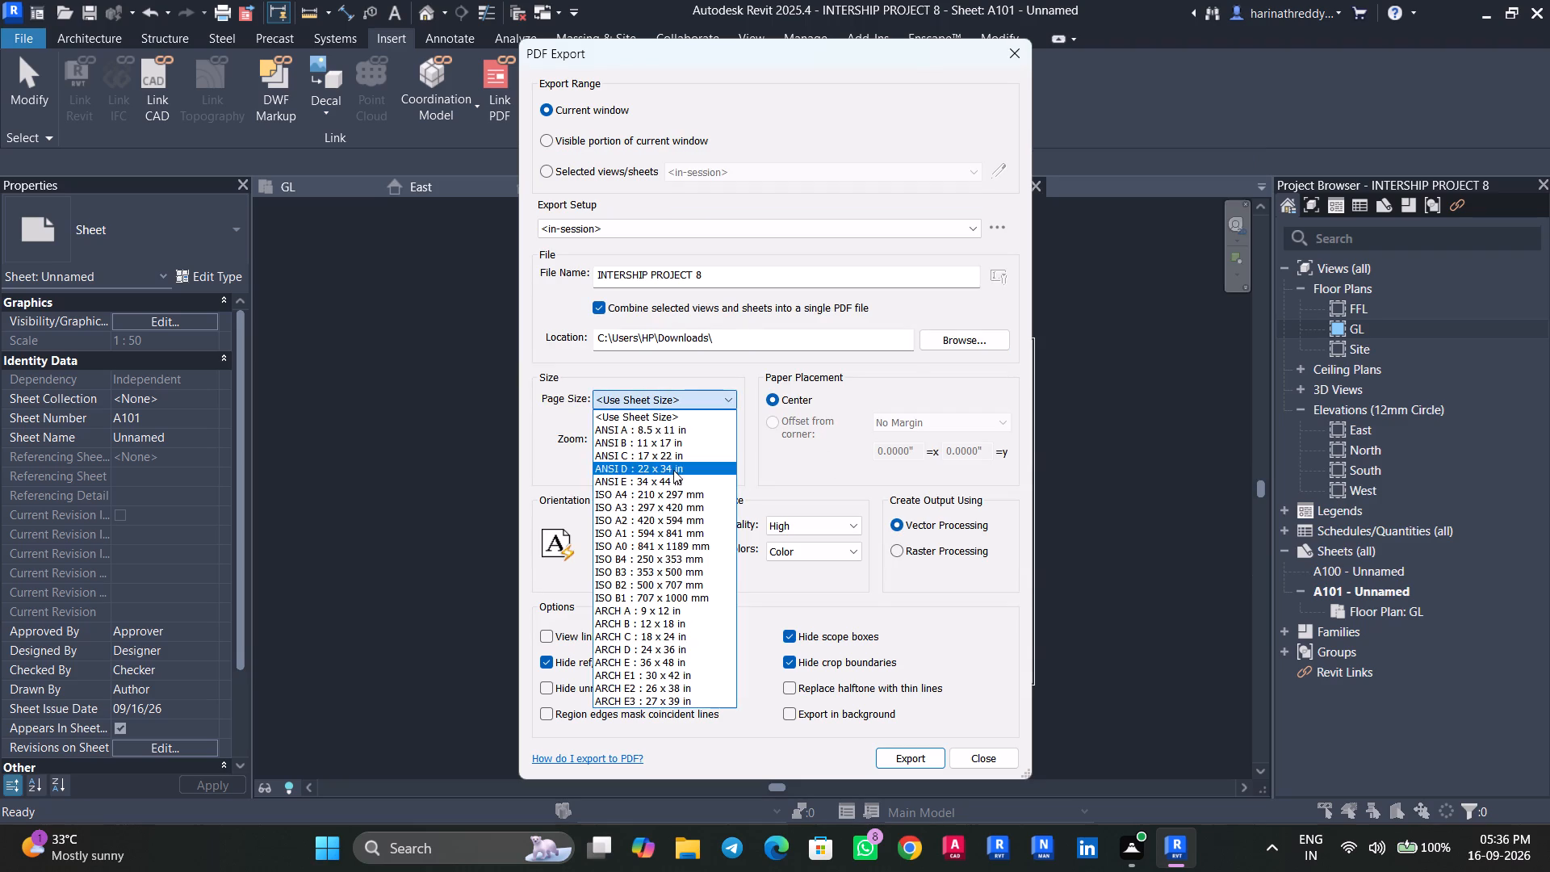
pyautogui.click(679, 492)
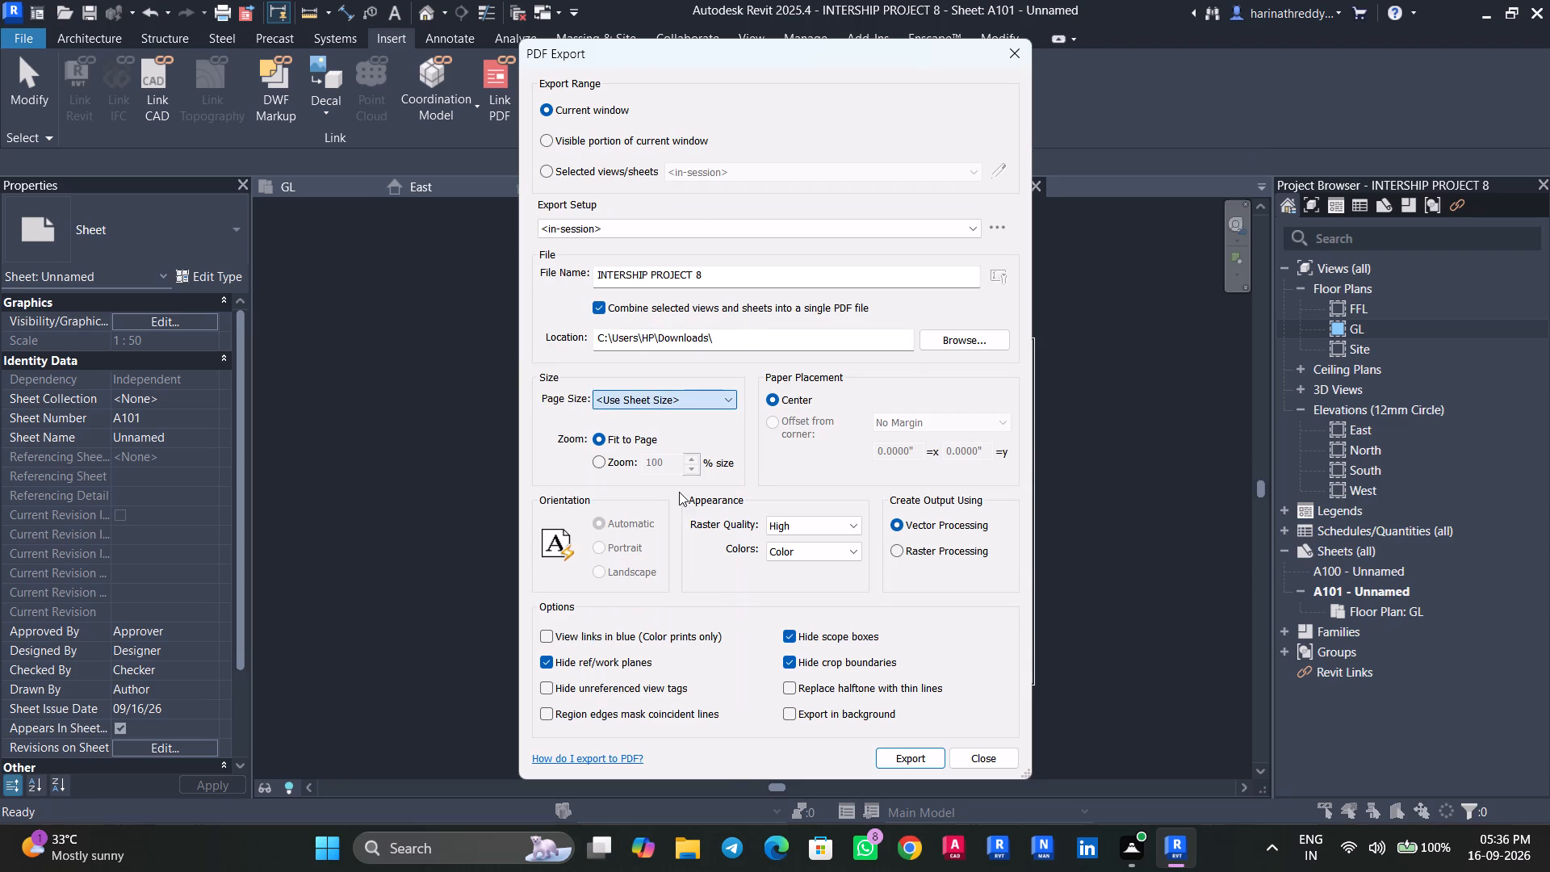
pyautogui.click(834, 557)
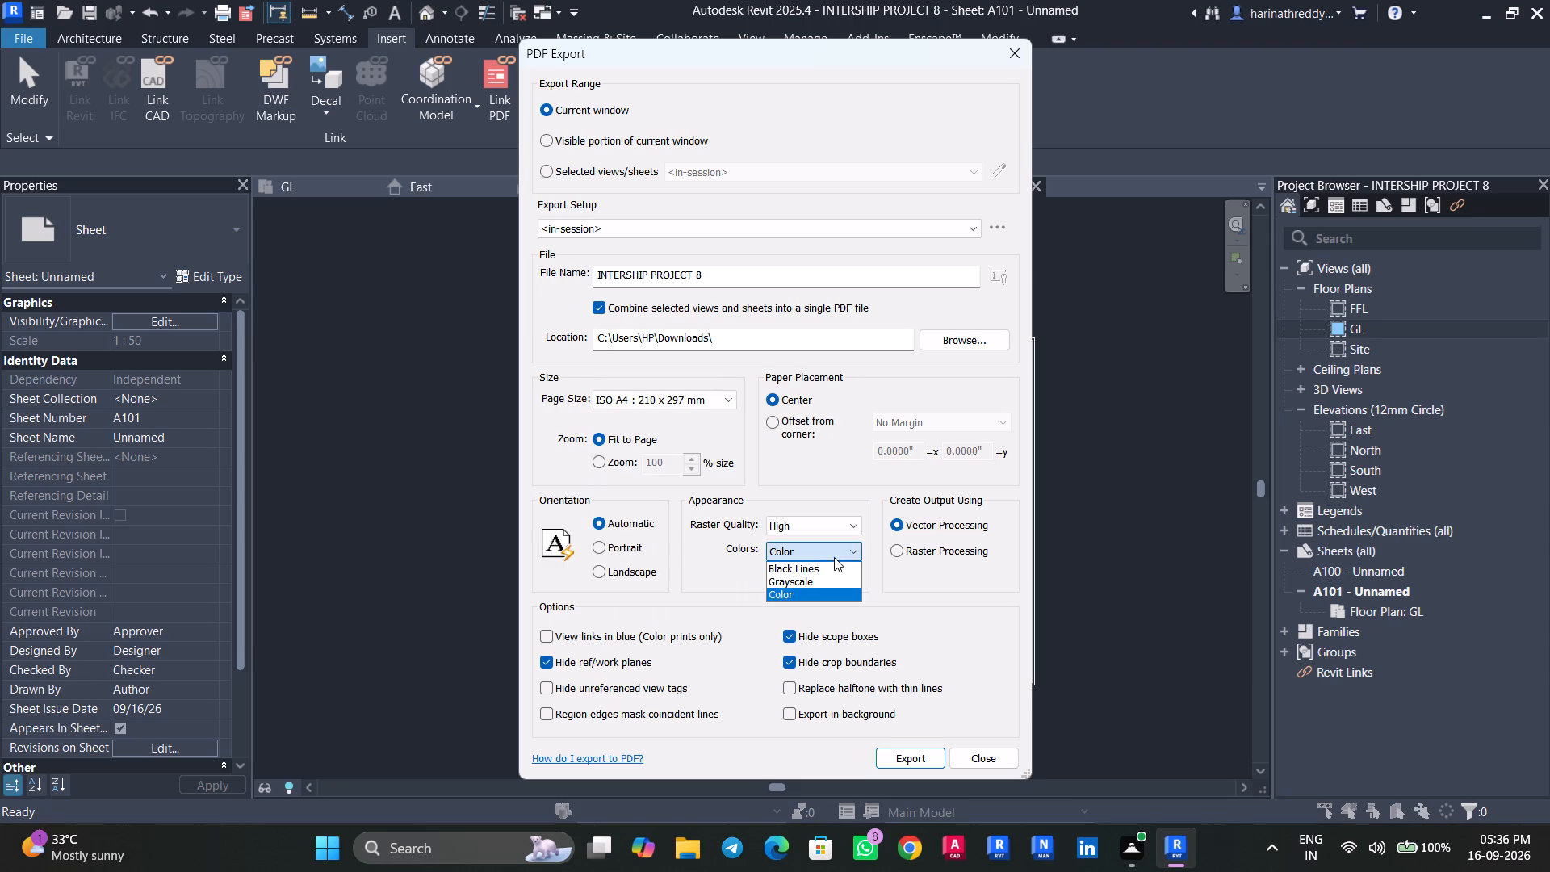
pyautogui.click(834, 557)
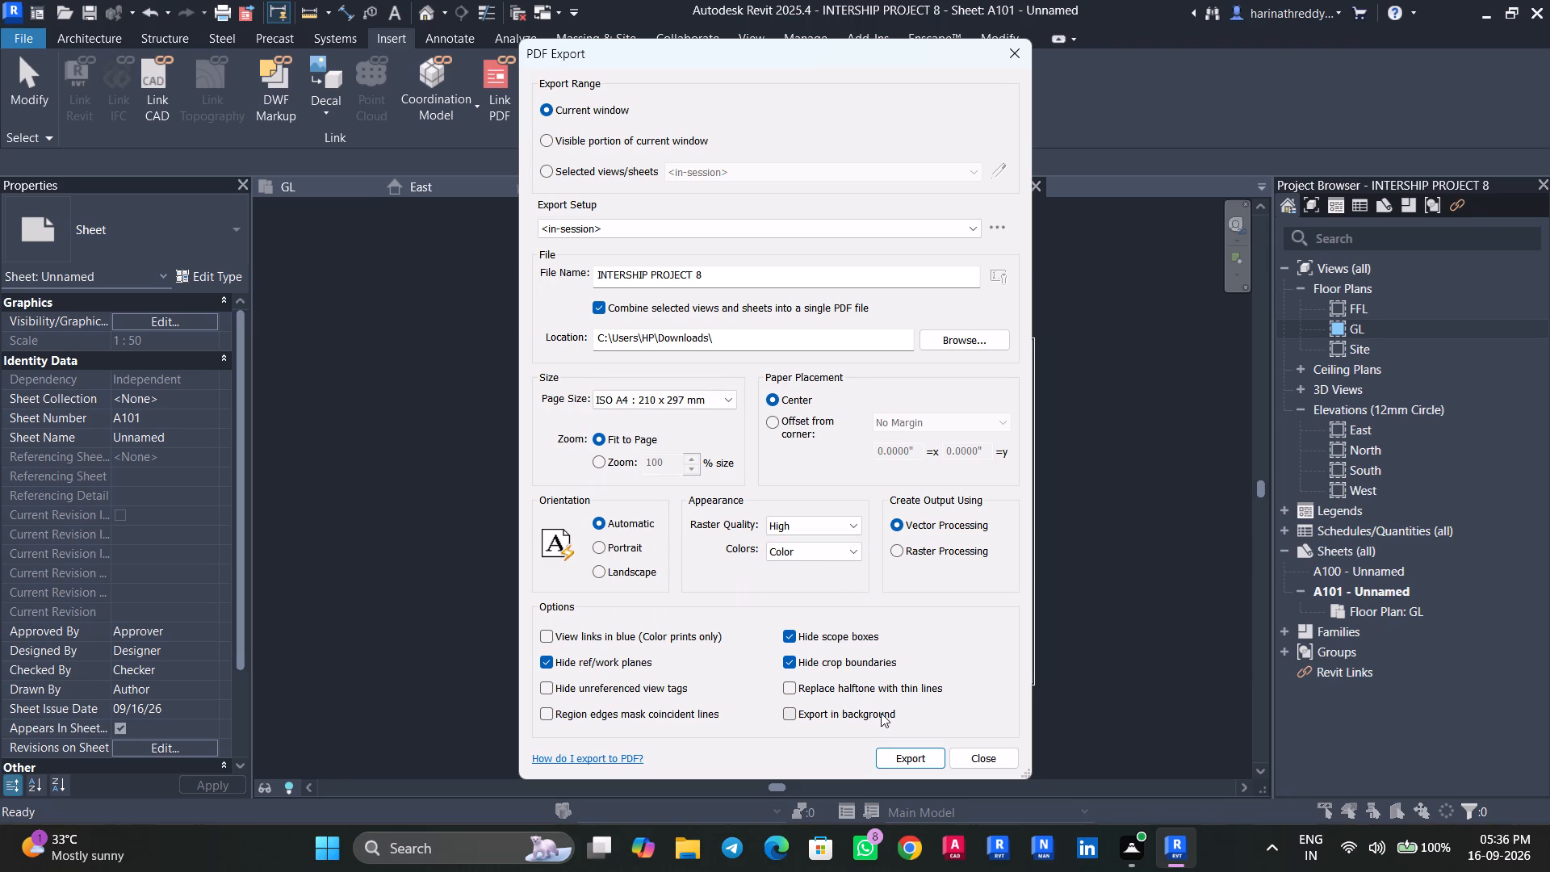
pyautogui.click(890, 756)
pyautogui.click(837, 440)
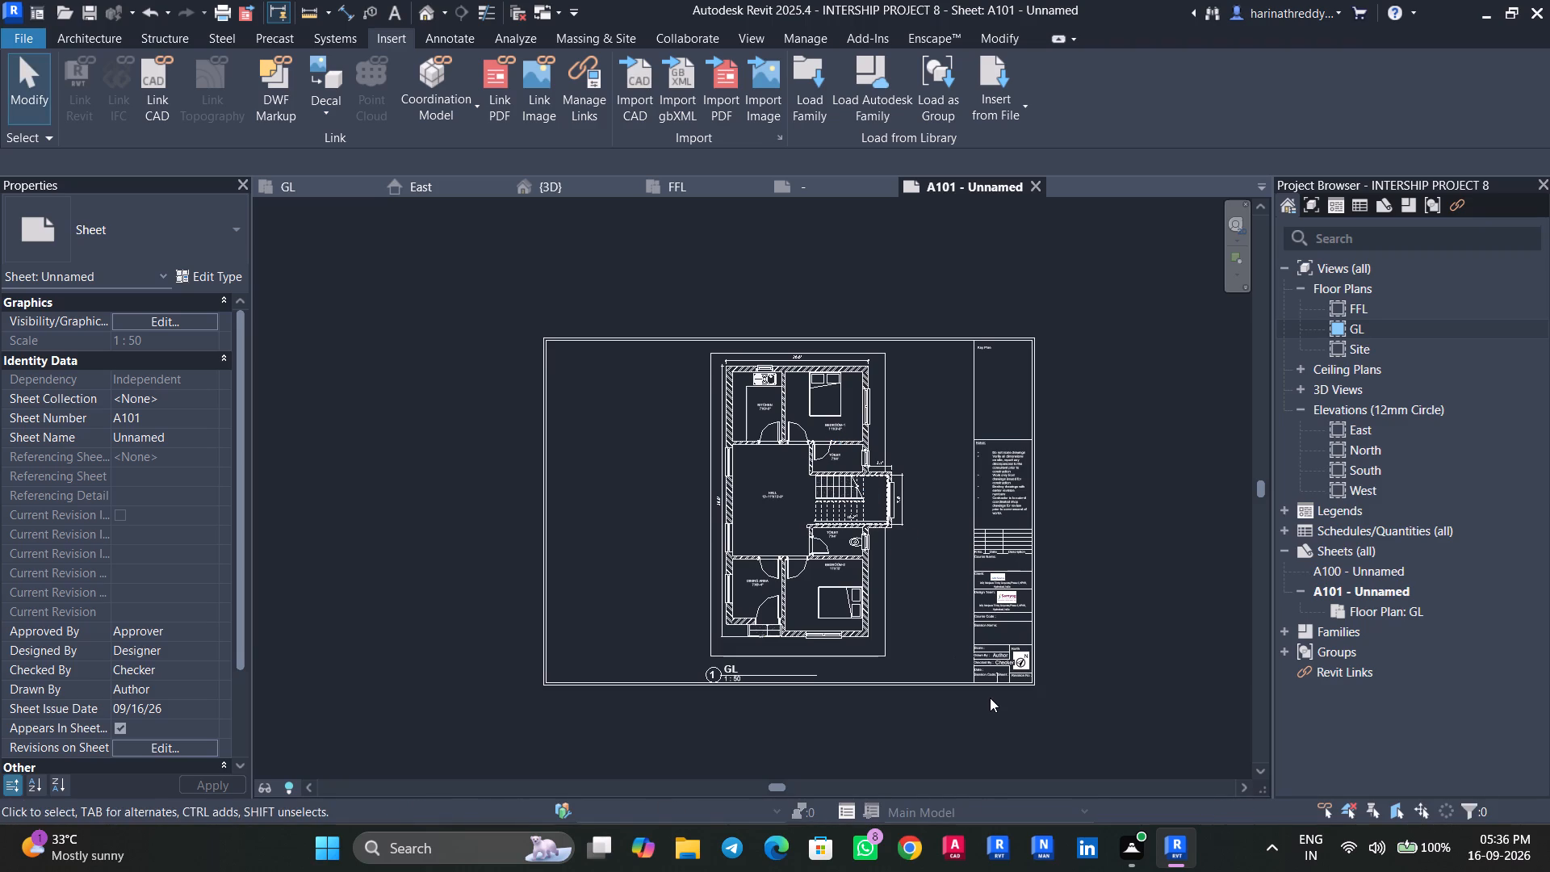
# Save the project.
pyautogui.hotkey('ctrl', 's')
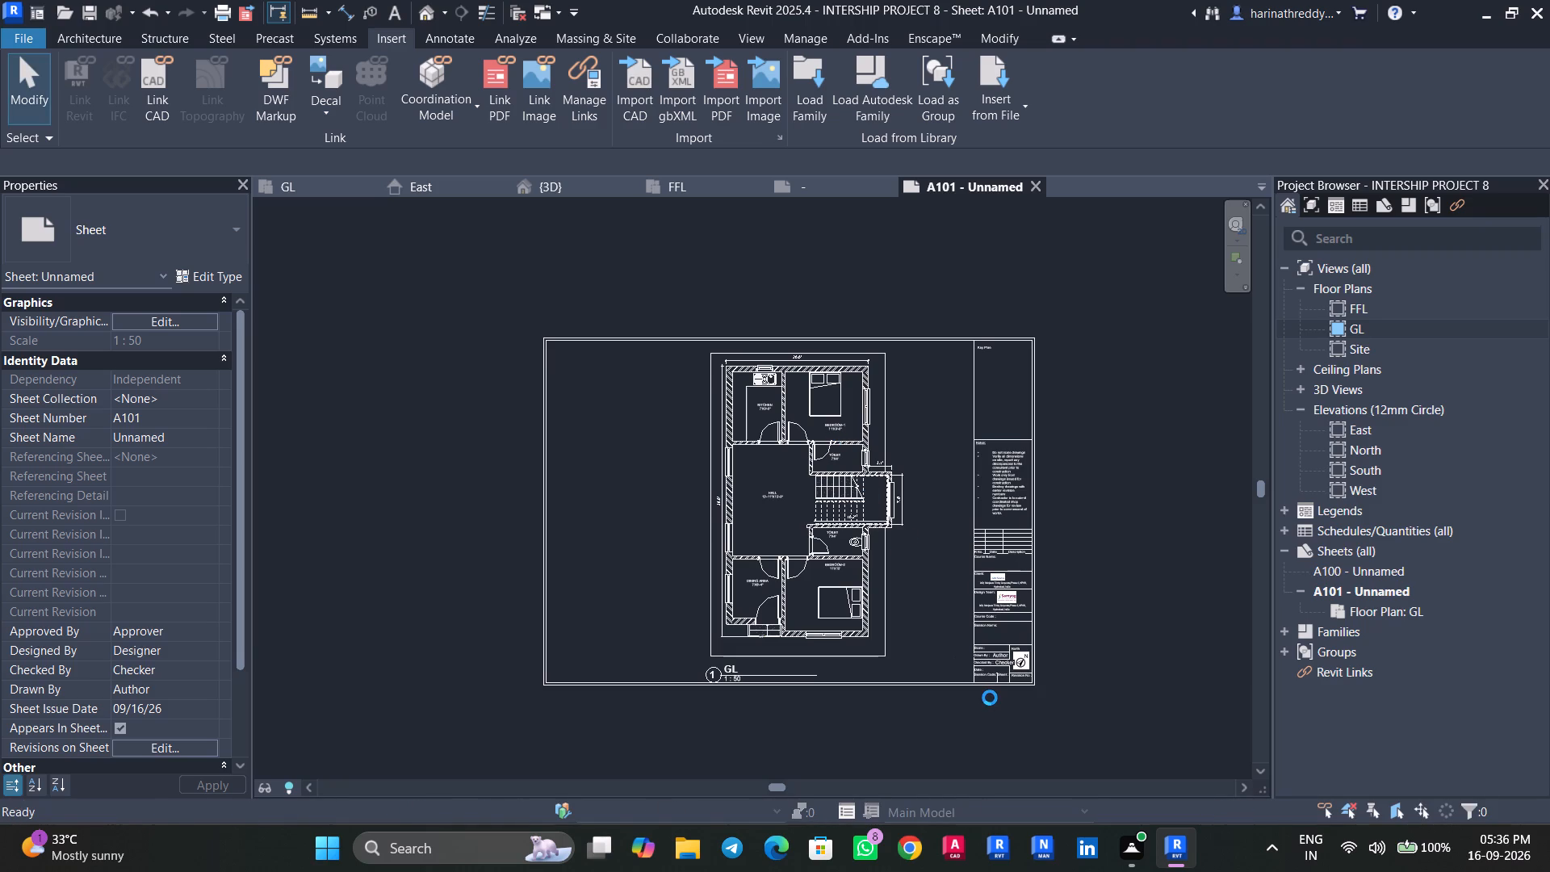